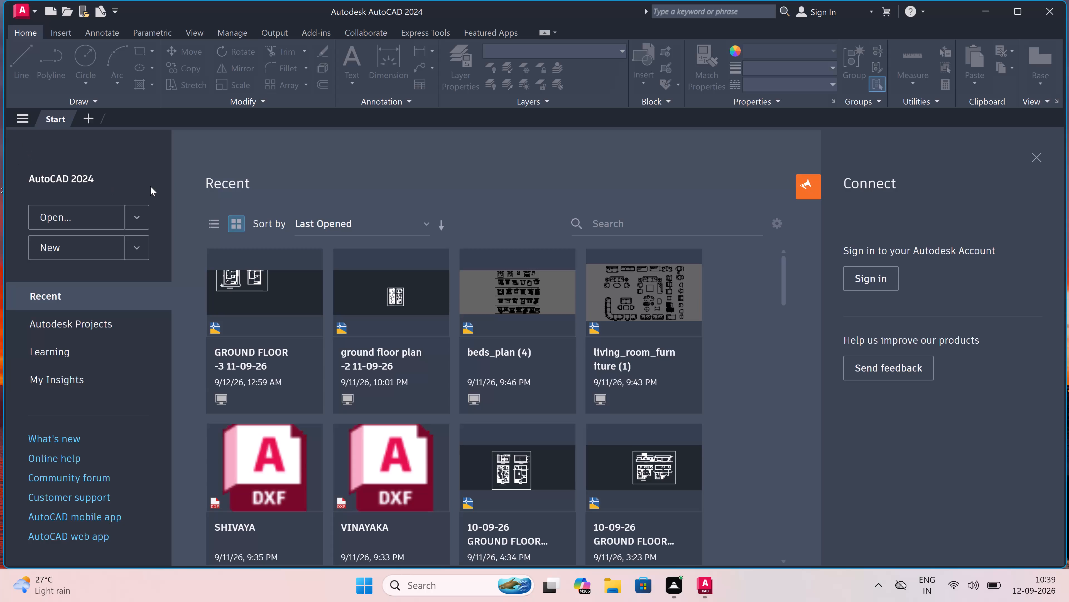
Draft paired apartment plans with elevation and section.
Create a new blank drawing.
triple_click(69, 246)
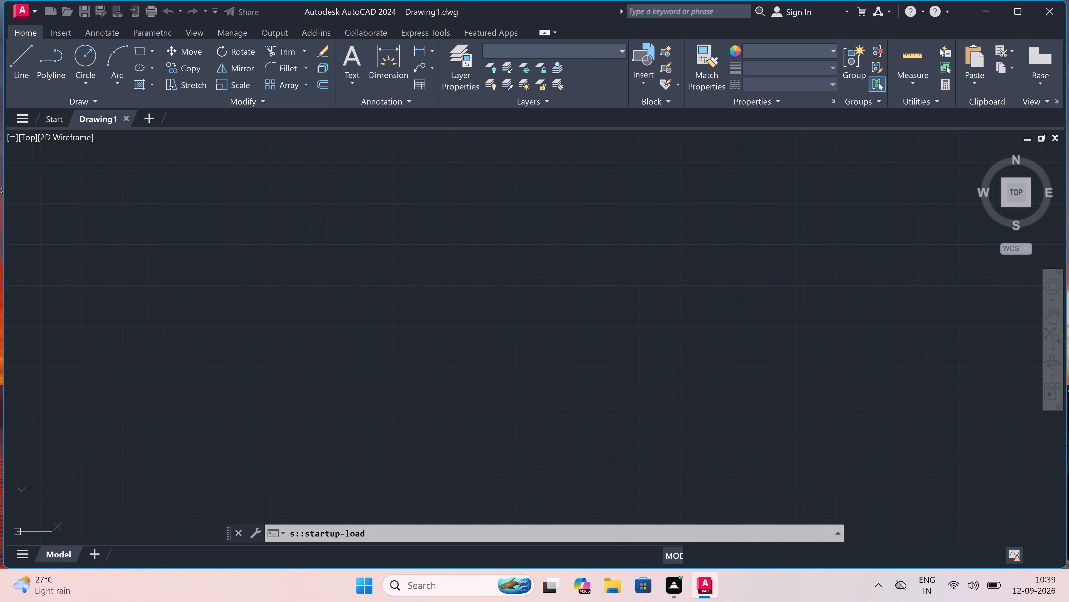
Configure the drawing units to Engineering length with 0'-0" precision and Inches as the insertion scale.
type("un")
key("space")
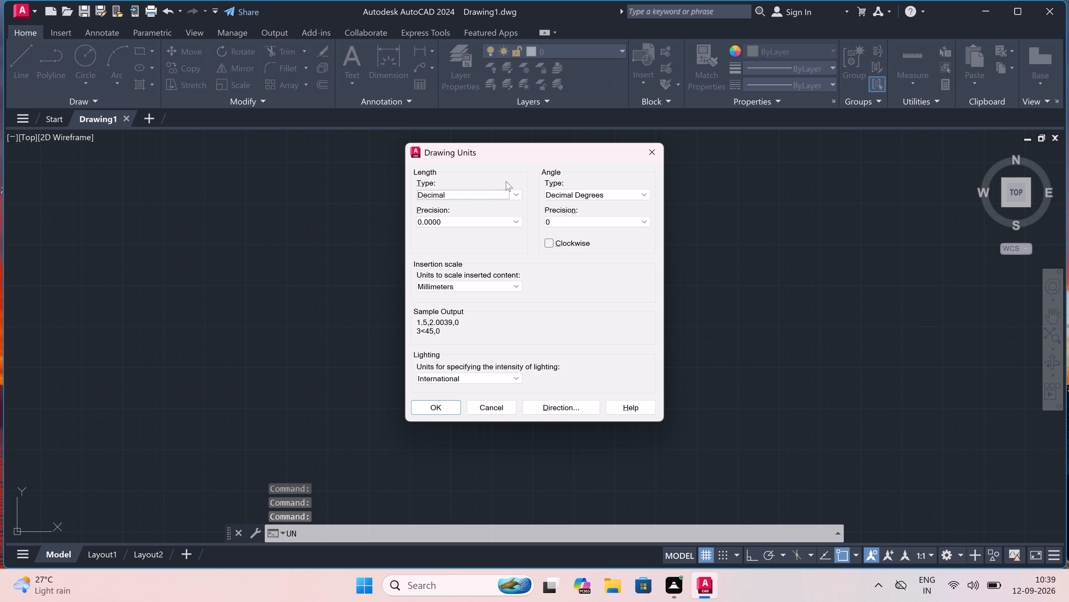
triple_click(474, 192)
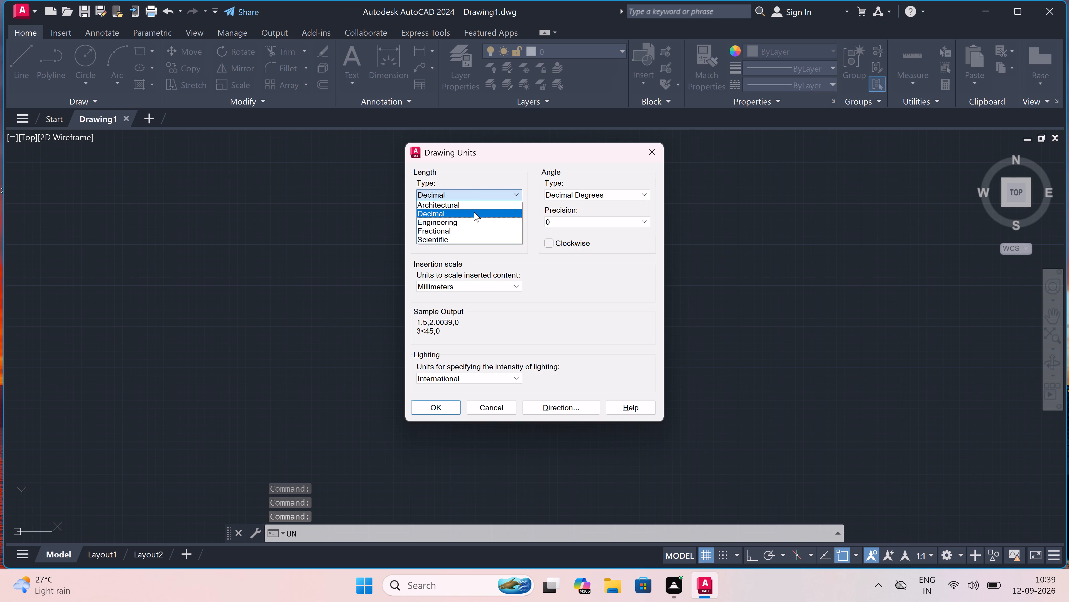
left_click(474, 223)
left_click(471, 220)
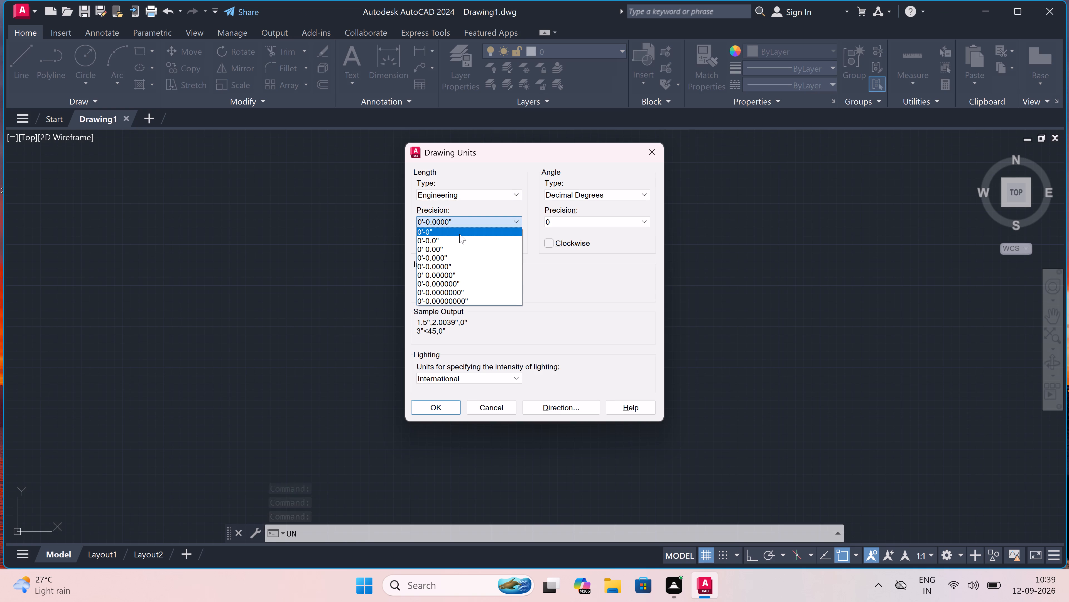
left_click(459, 233)
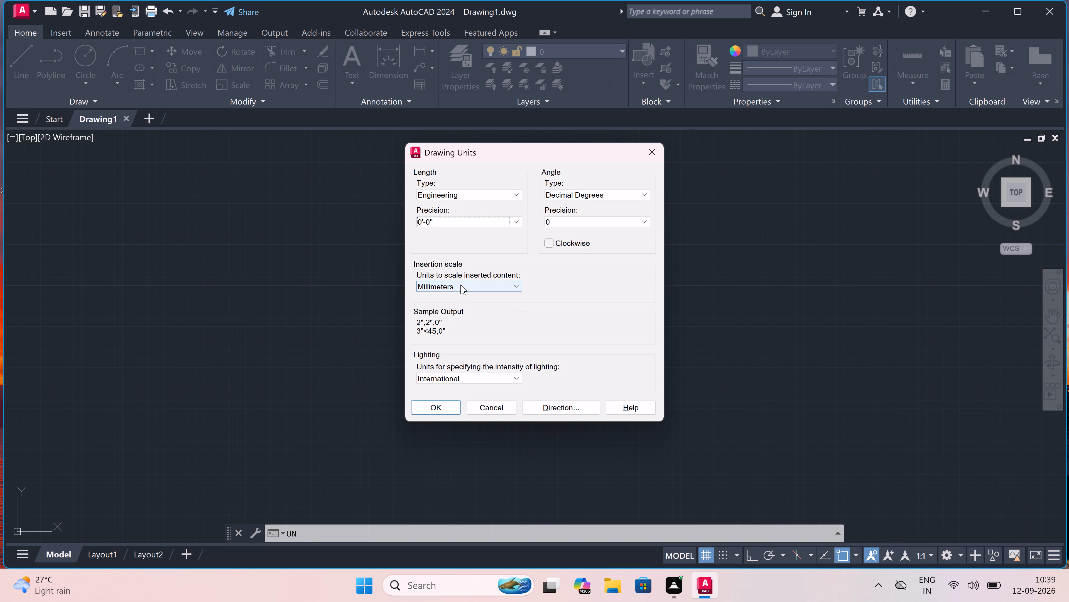
left_click(460, 285)
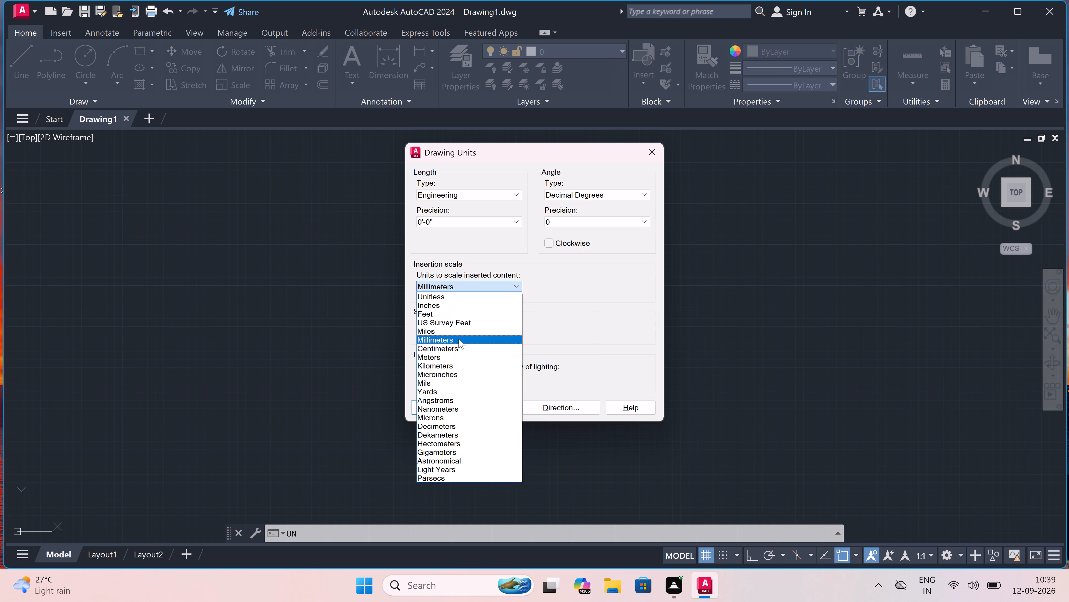
left_click(452, 304)
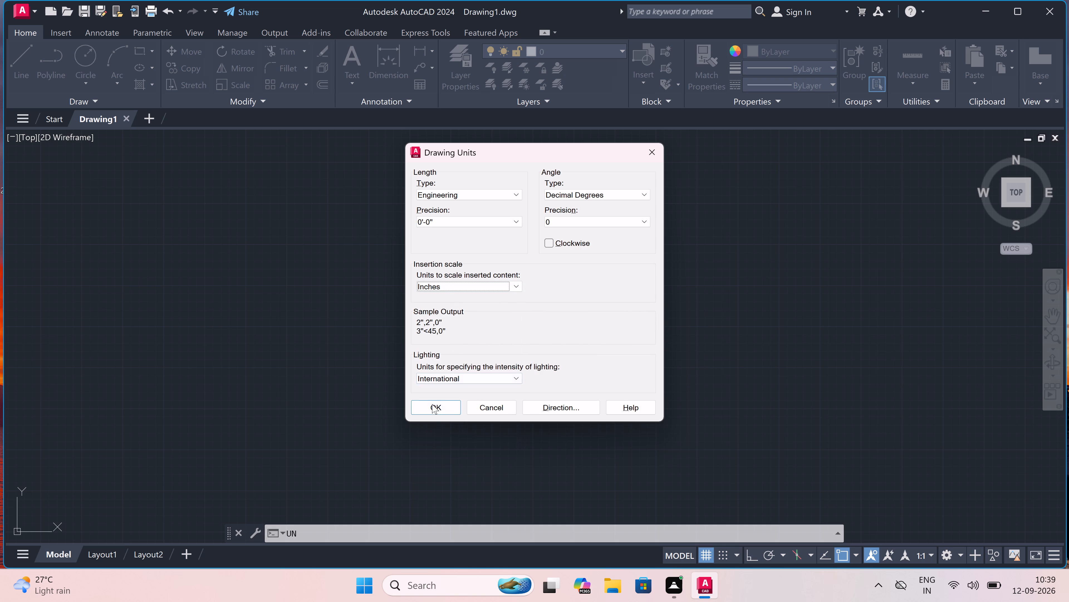
left_click(430, 411)
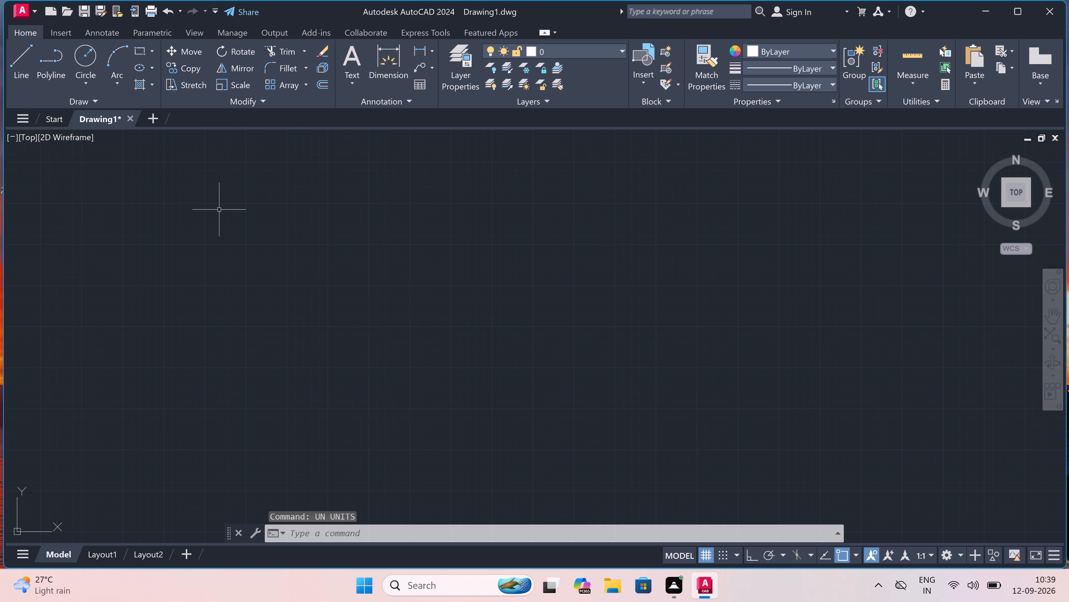
Draw a horizontal and a vertical construction line crossing at one point, with Ortho turned on.
type("xl")
key("space")
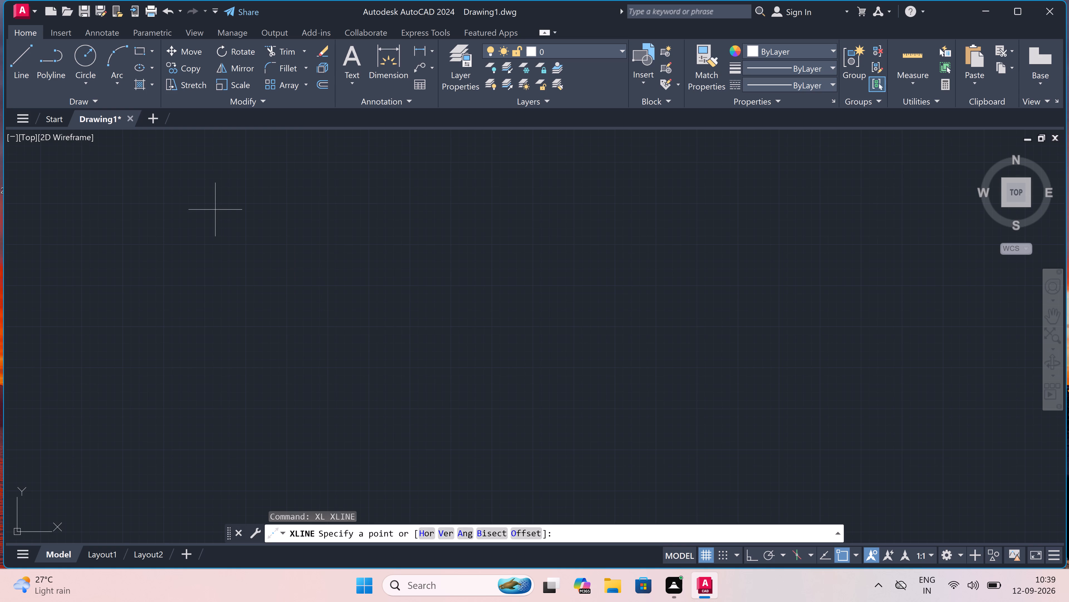
left_click(201, 199)
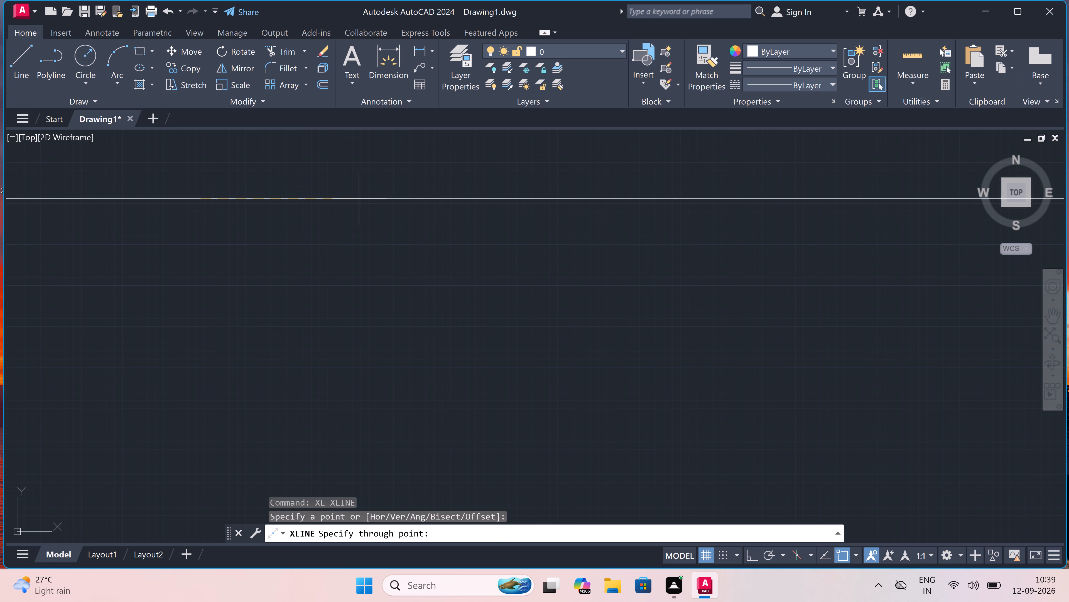
key("F8")
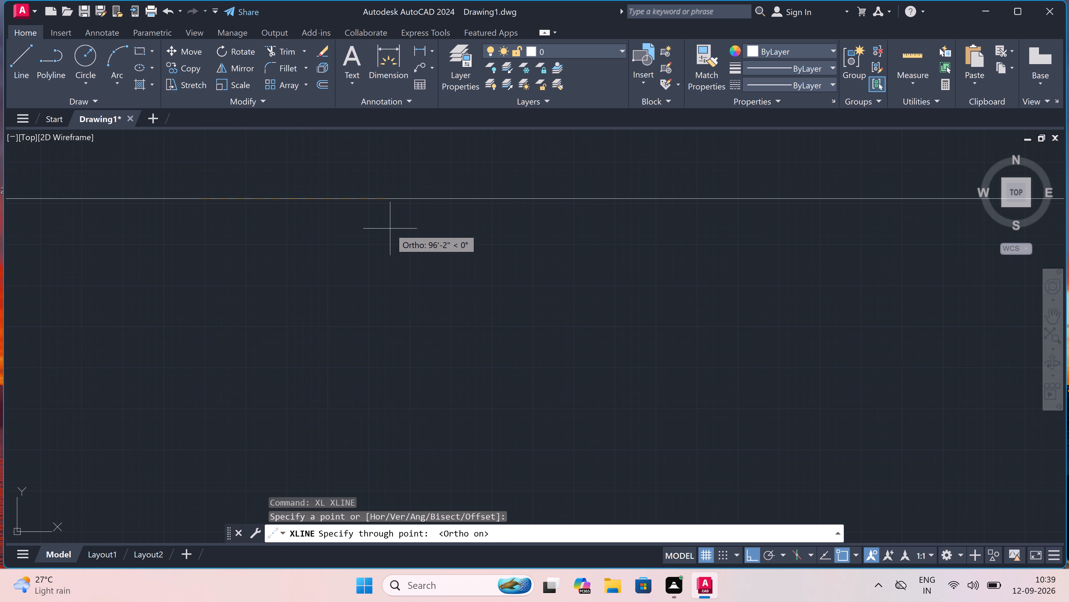
left_click(165, 245)
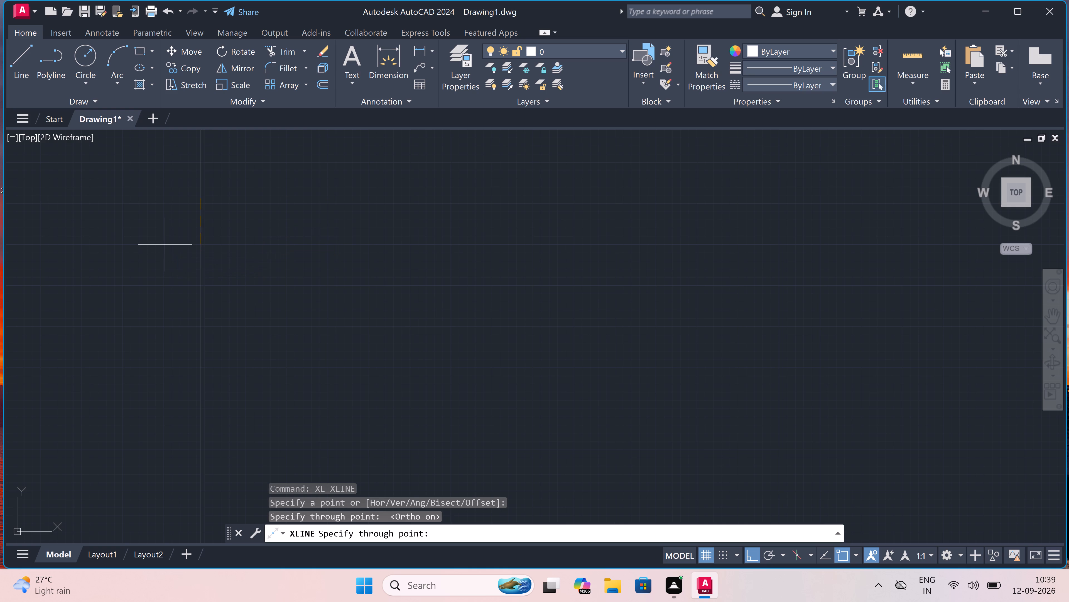
left_click(155, 187)
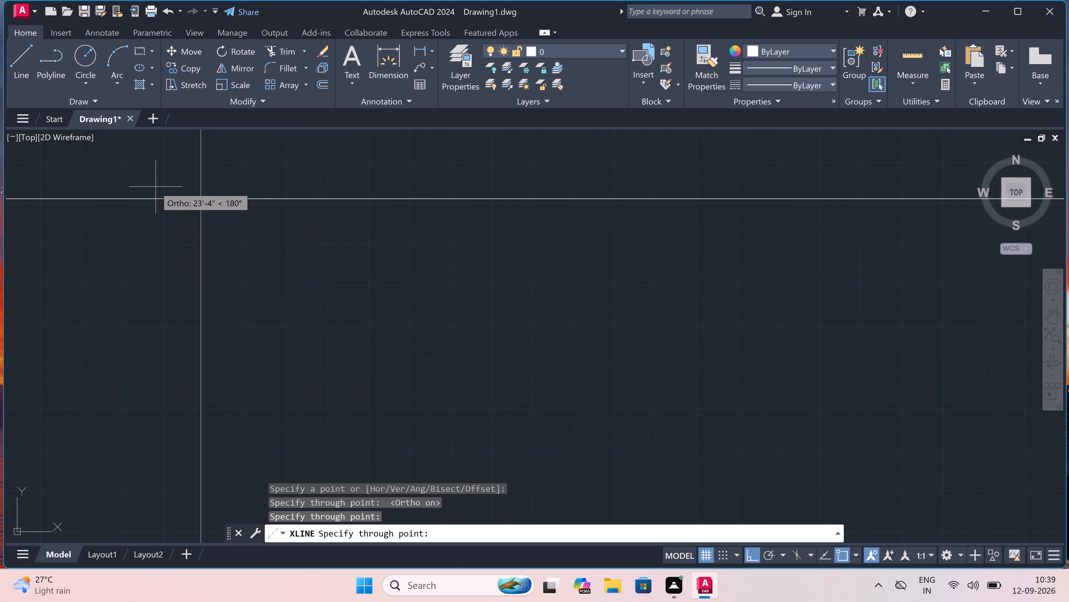
key("Escape")
Trim the construction lines above and to the left of their intersection to leave an upper-left corner.
scroll(188, 182, "up", 3)
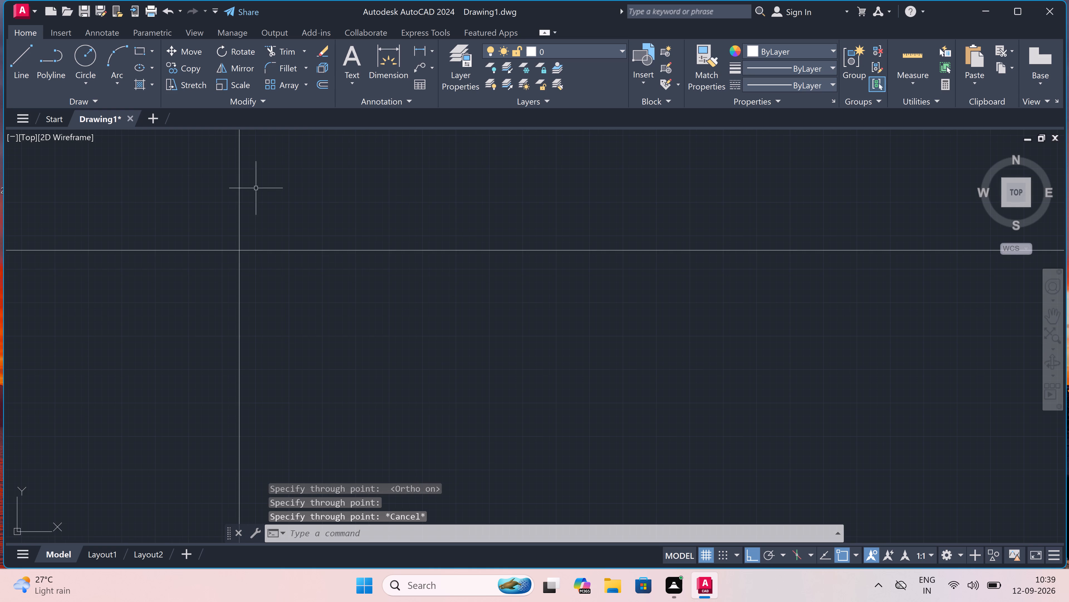
type("tr")
key("space")
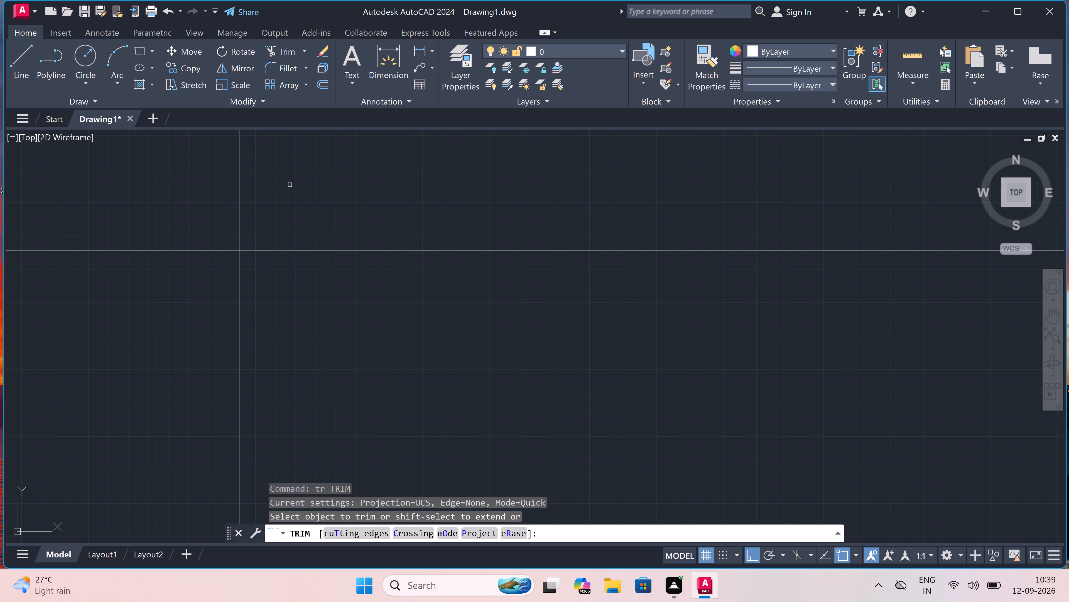
left_click(295, 181)
double_click(97, 298)
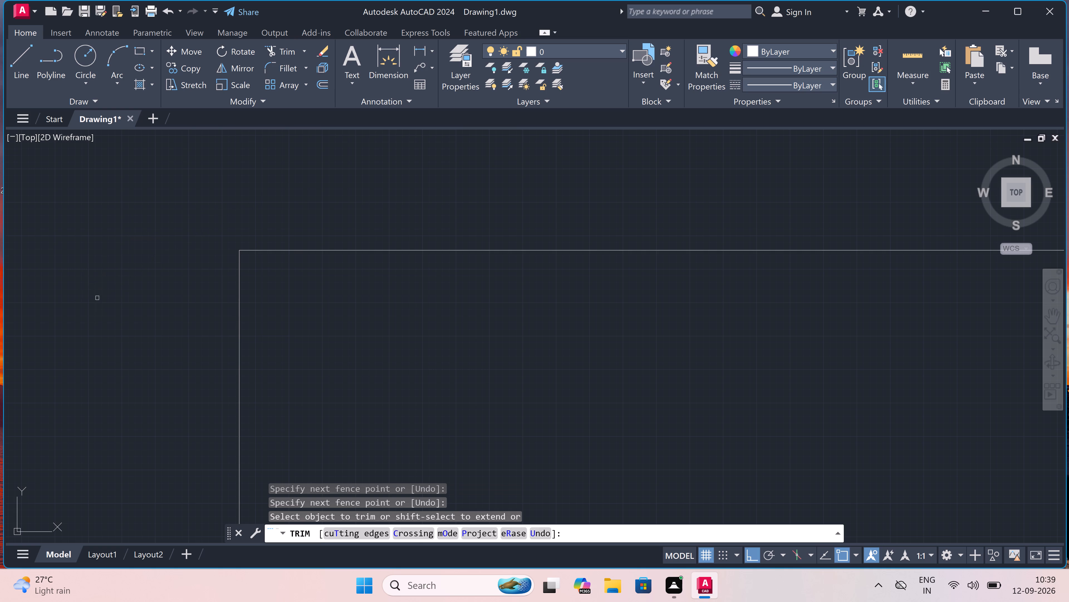
key("Escape")
Offset the horizontal line 9" downward, towards the inside of the corner.
scroll(267, 222, "up", 2)
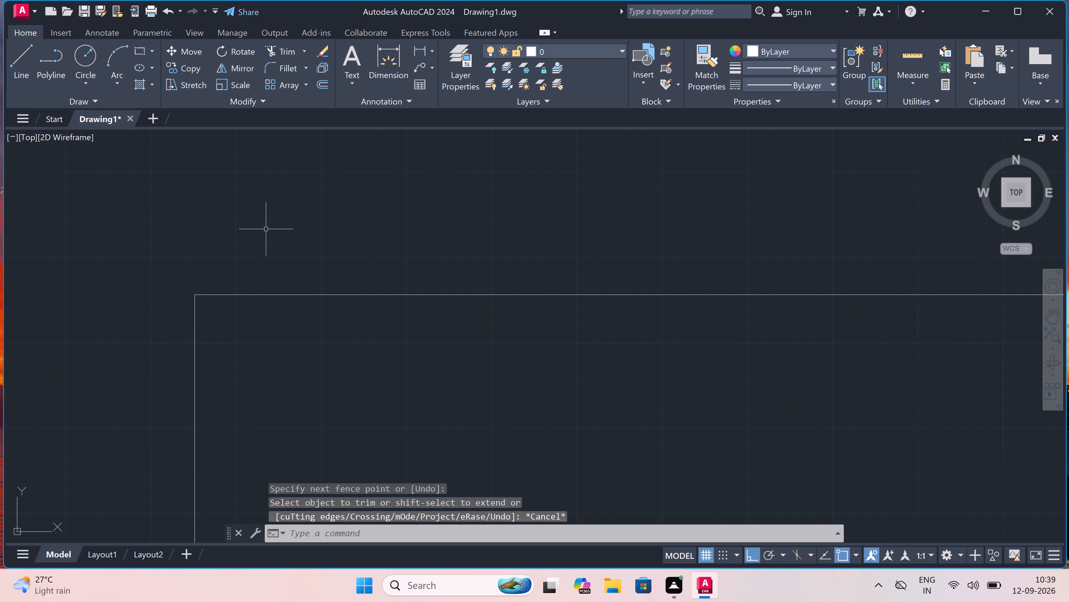
type("o")
key("space")
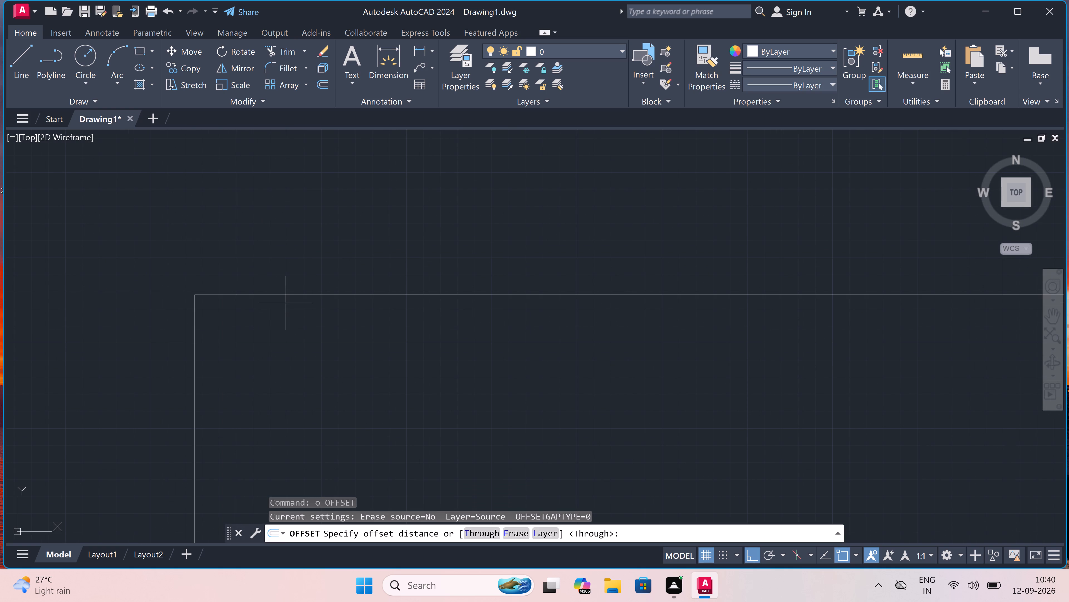
left_click_drag(286, 294, 291, 319)
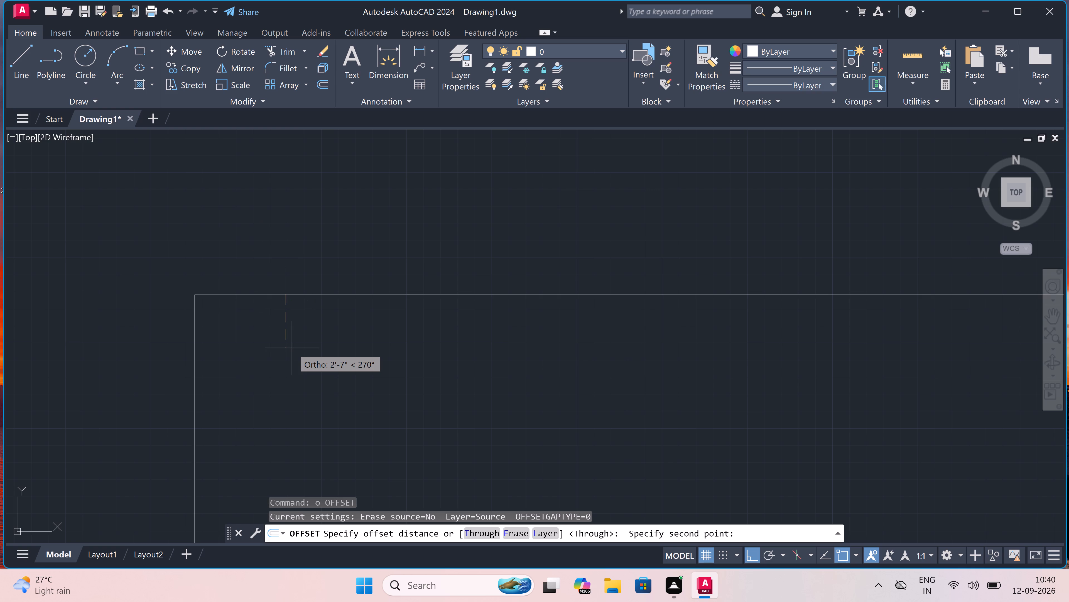
type("9\"")
key("space")
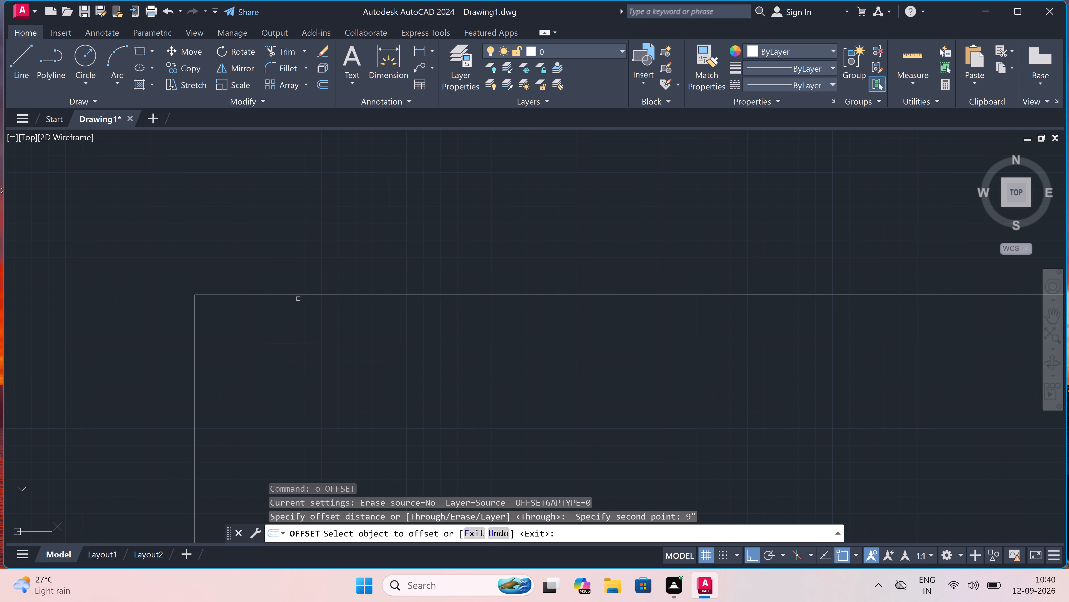
left_click(297, 294)
left_click(293, 321)
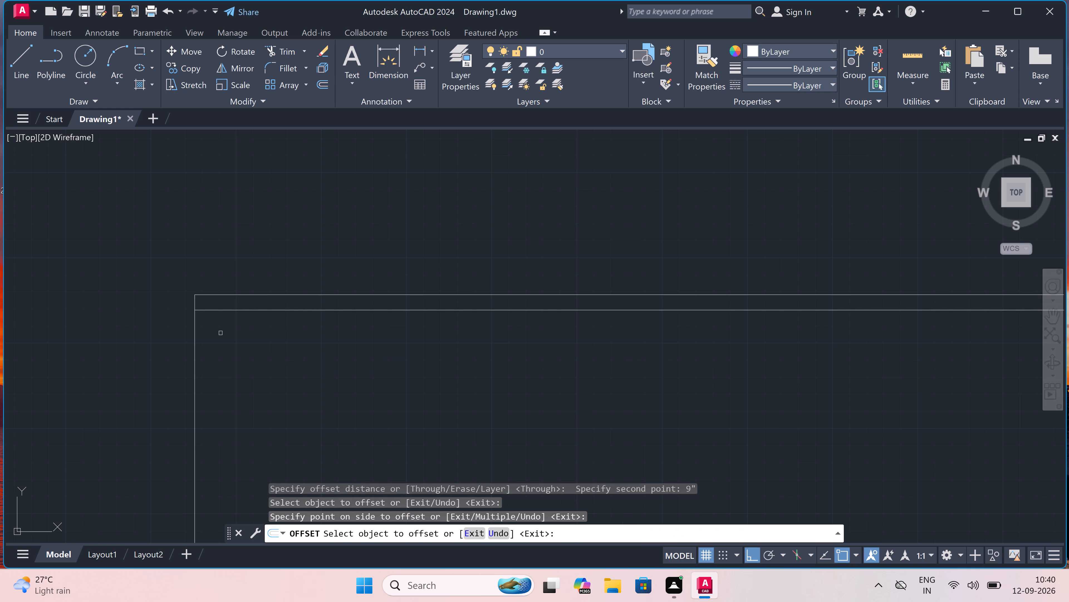
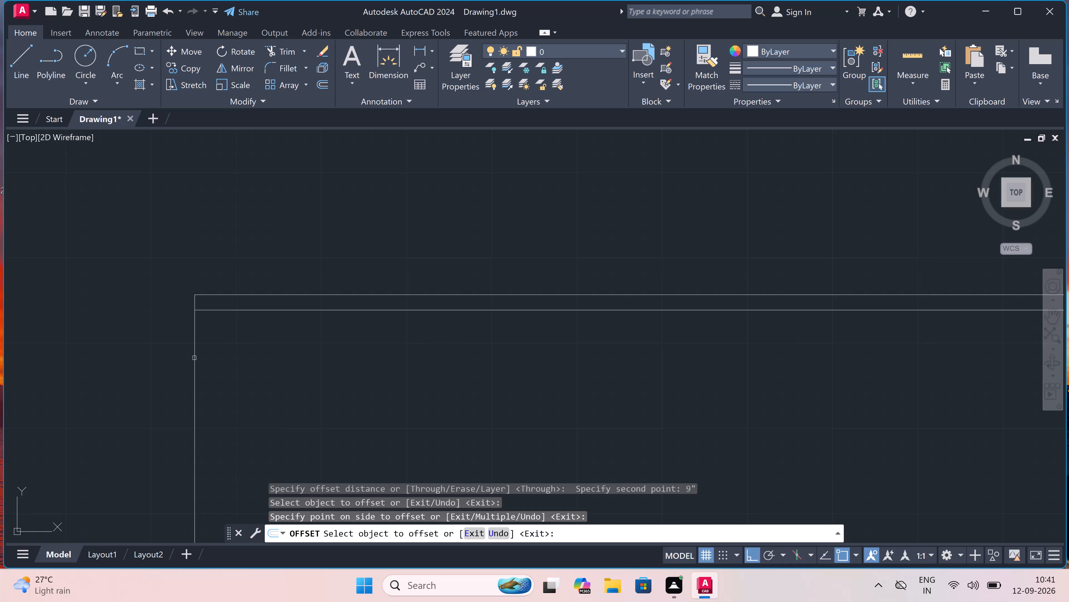
Offset the vertical line 9" to the right, towards the inside of the corner.
left_click_drag(194, 357, 198, 358)
left_click(226, 360)
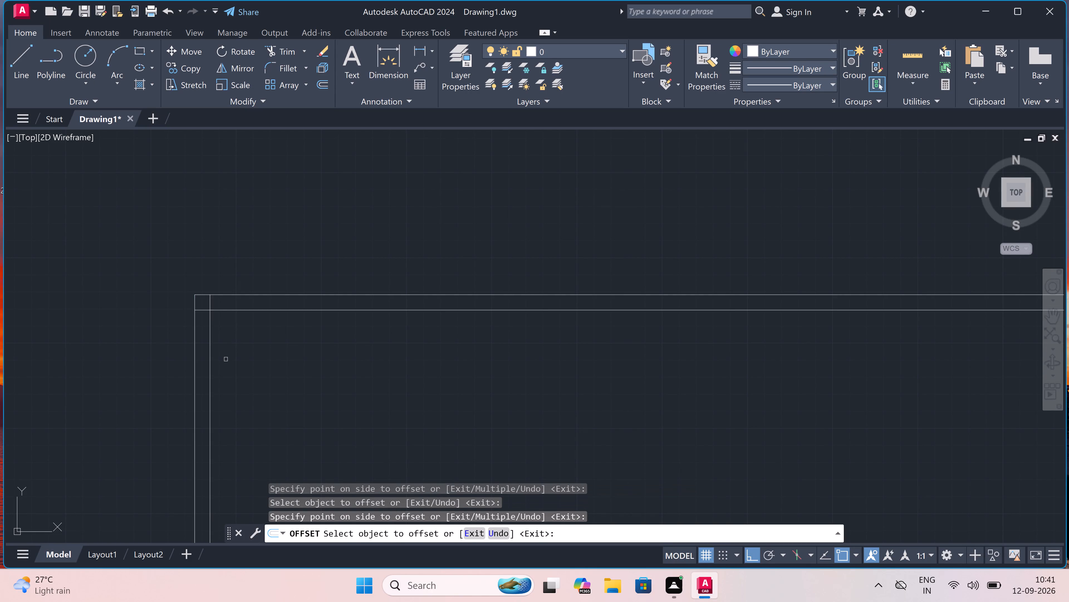
key("Escape")
Trim the overlapping ends of the two inner offset lines at the upper-left corner to form a clean inner wall corner.
type("tr")
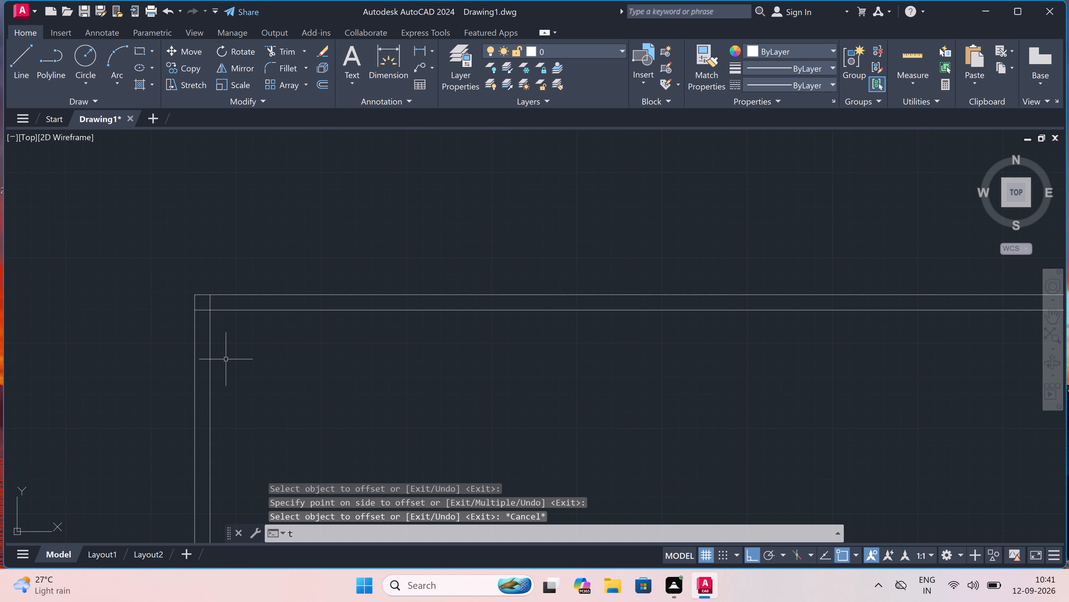
key("space")
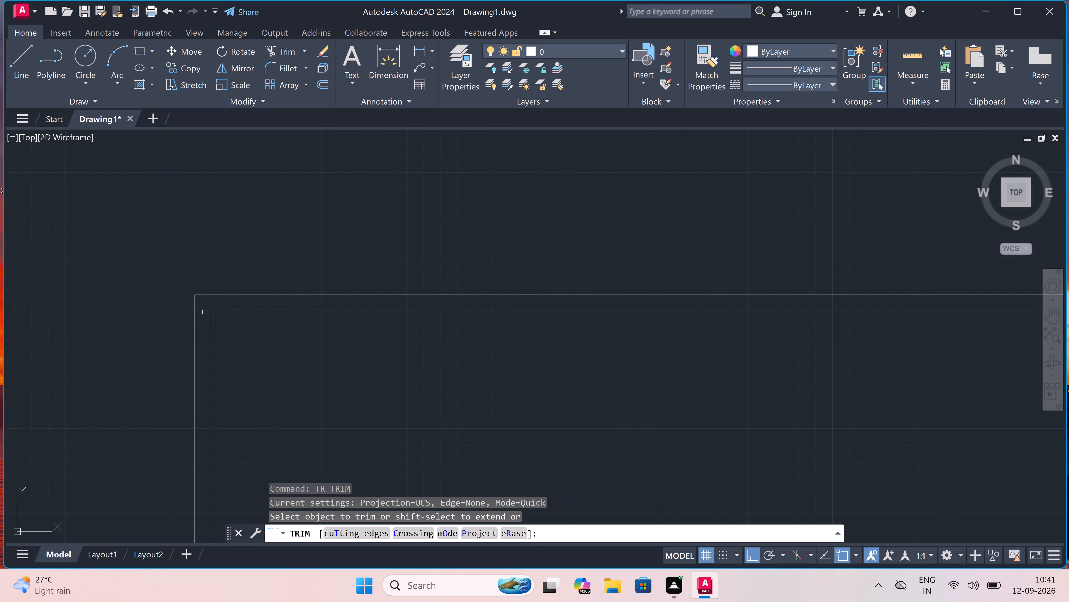
double_click(200, 312)
left_click(204, 305)
left_click(215, 304)
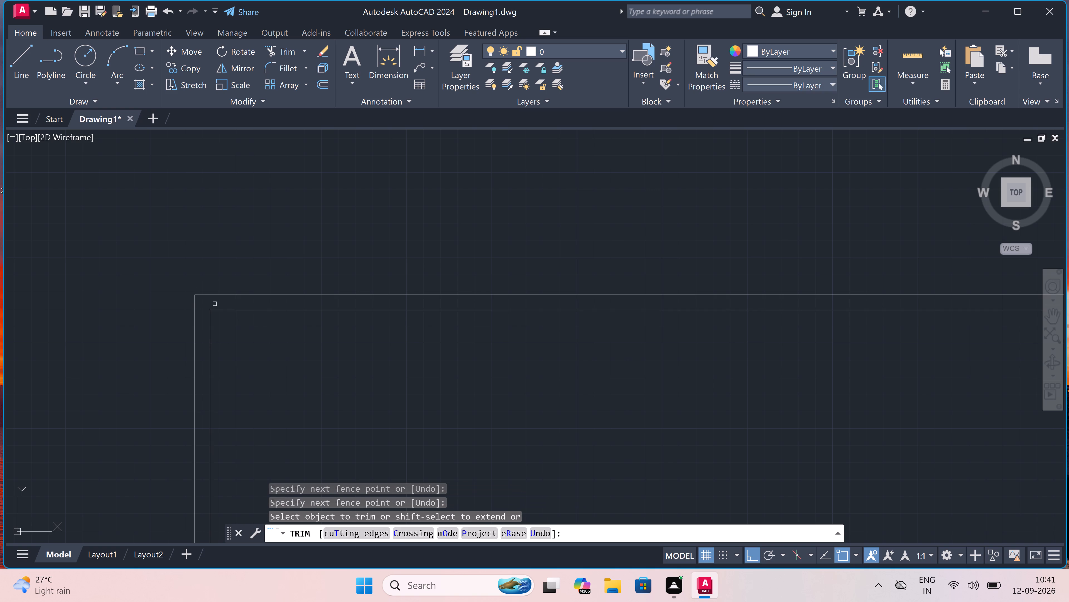
key("Escape")
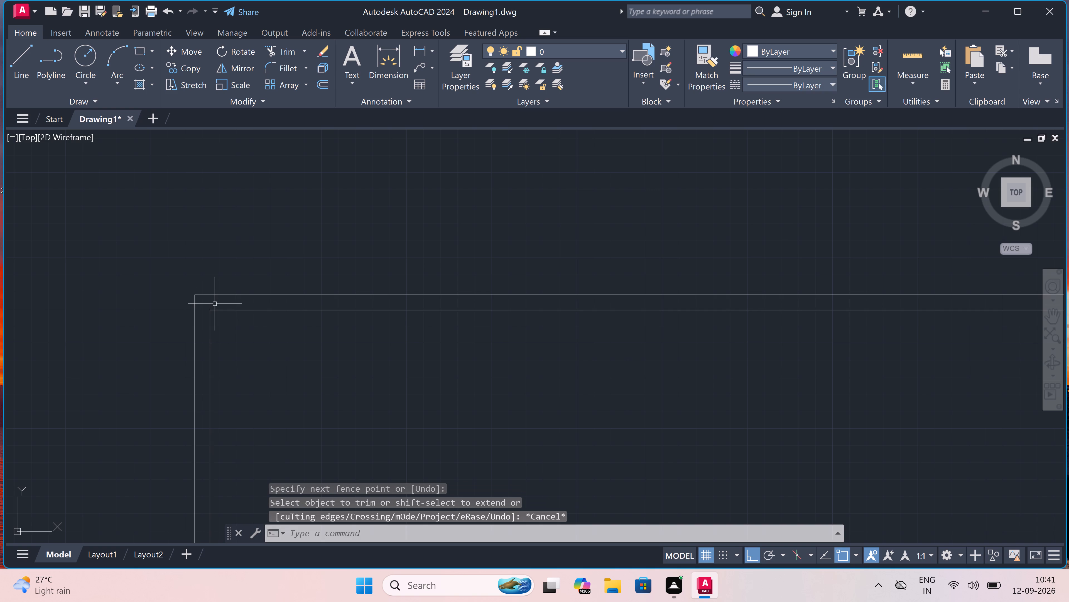
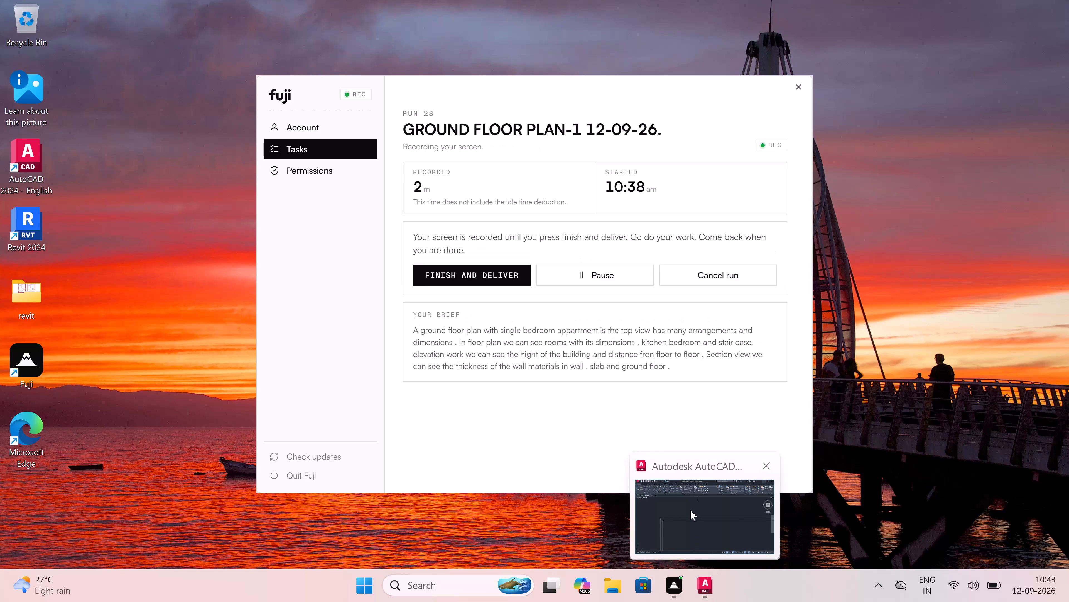
Switch to the AutoCAD drawing and offset the top wall's inner line 10' downward into the plan.
left_click(690, 510)
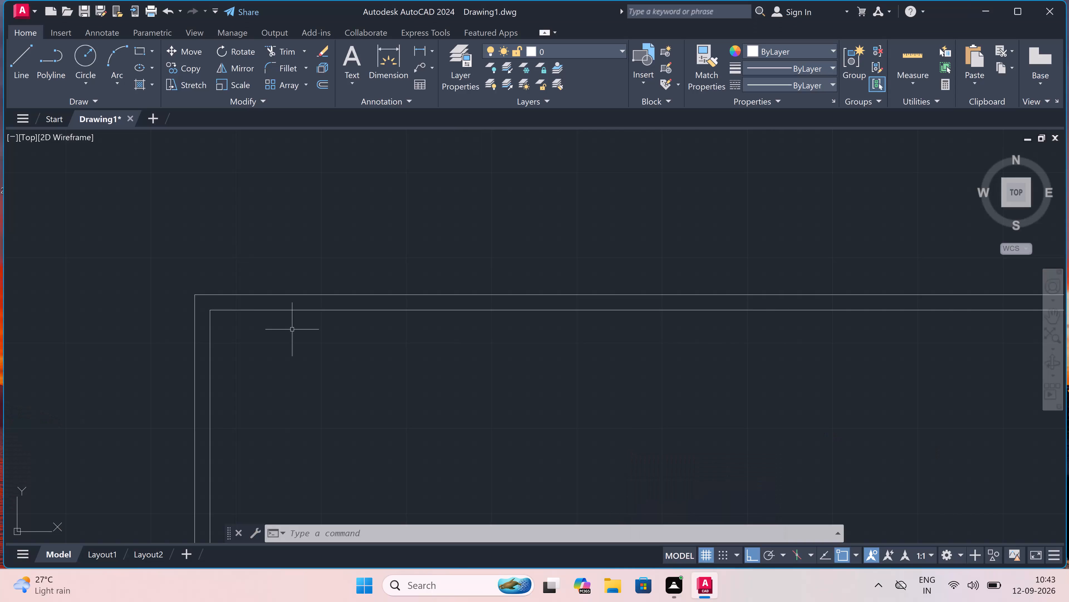
scroll(209, 332, "up", 1)
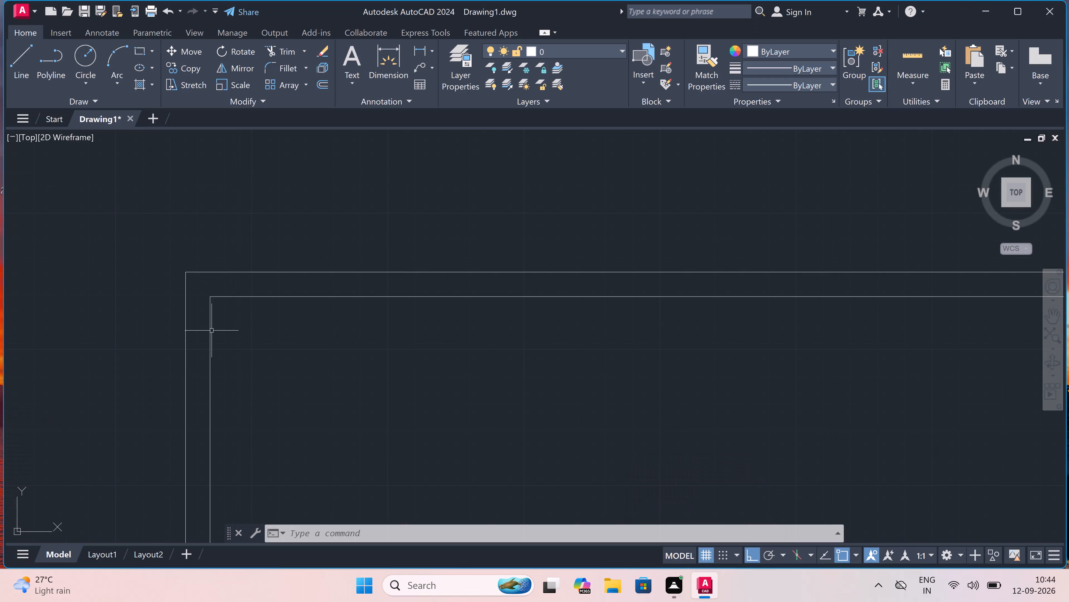
type("o")
key("space")
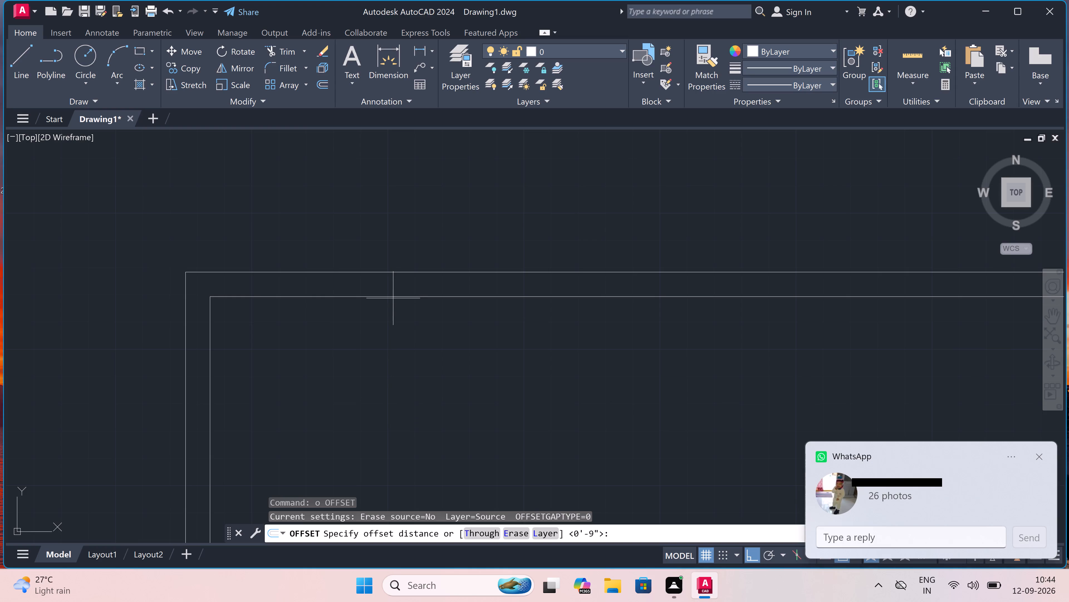
left_click_drag(393, 297, 394, 299)
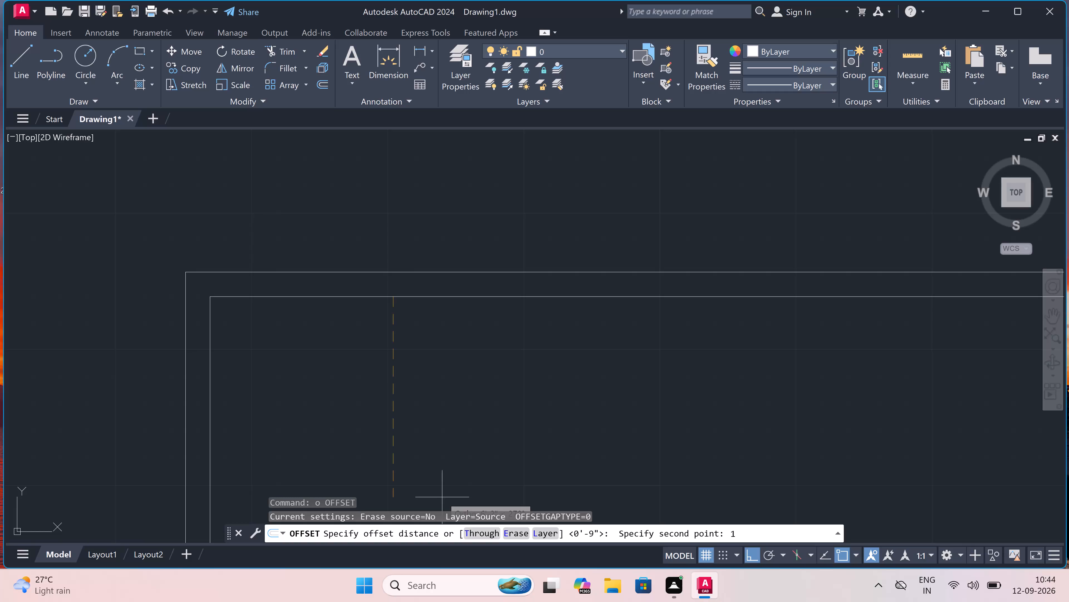
type("0'")
key("space")
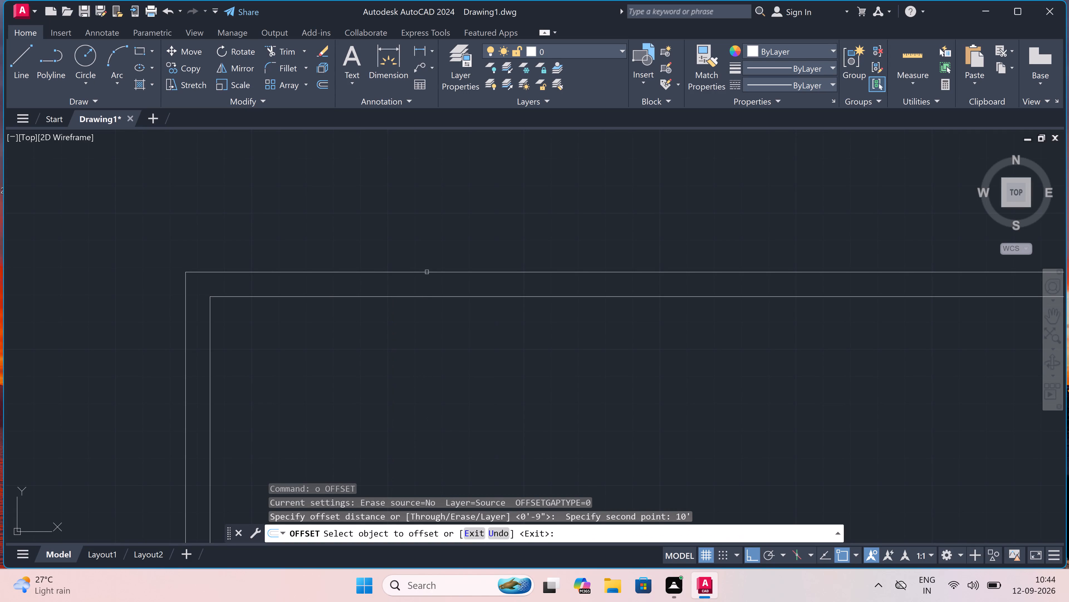
left_click(430, 296)
left_click(431, 341)
scroll(431, 340, "down", 5)
scroll(428, 352, "up", 3)
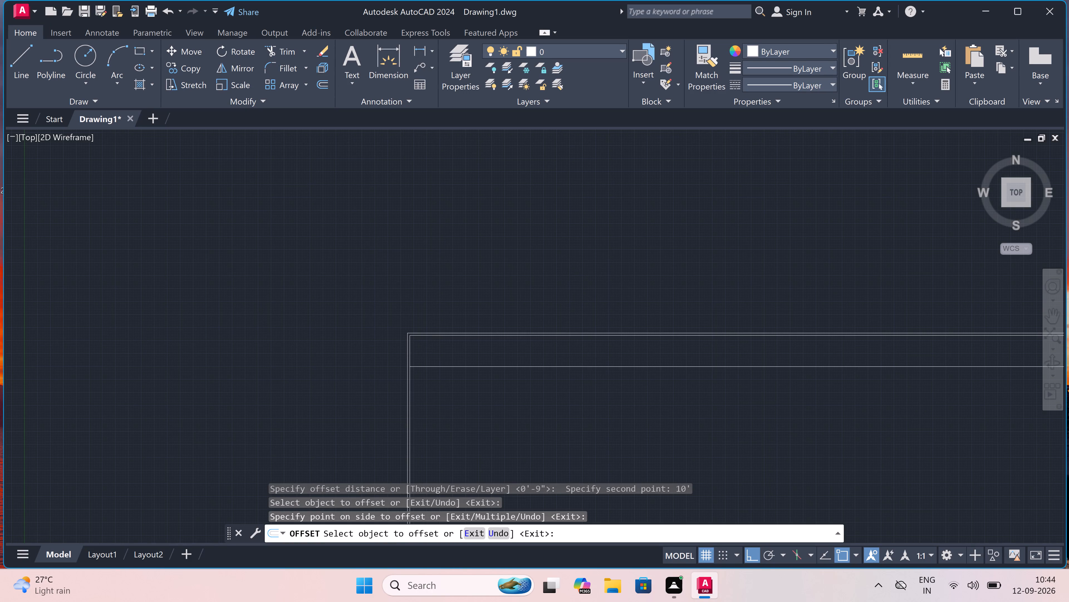
scroll(428, 352, "up", 1)
scroll(428, 351, "down", 5)
scroll(426, 358, "up", 4)
scroll(417, 331, "up", 2)
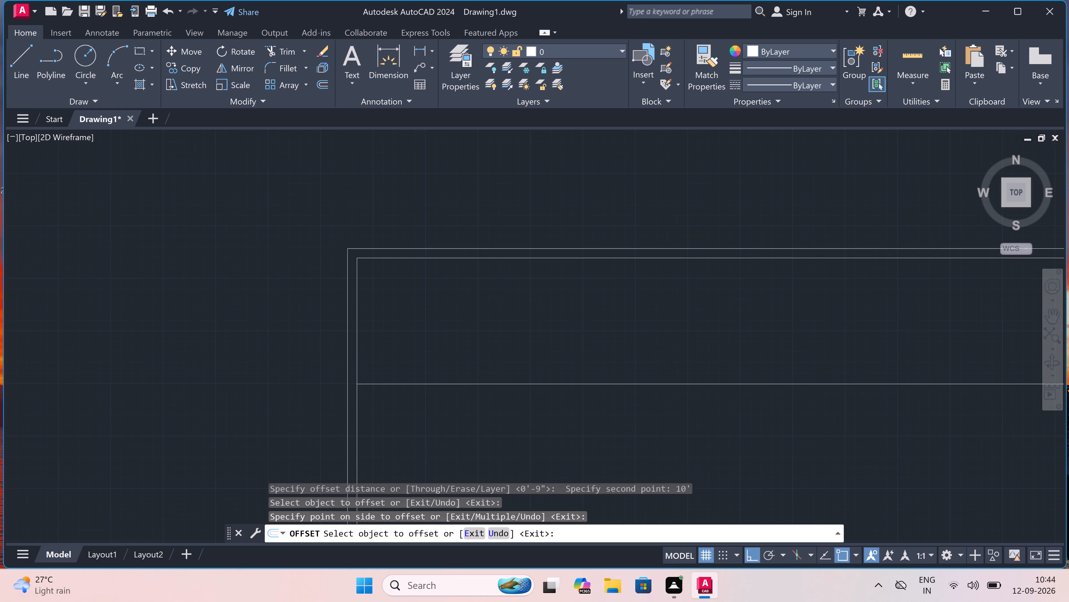
scroll(417, 331, "down", 1)
key("Escape")
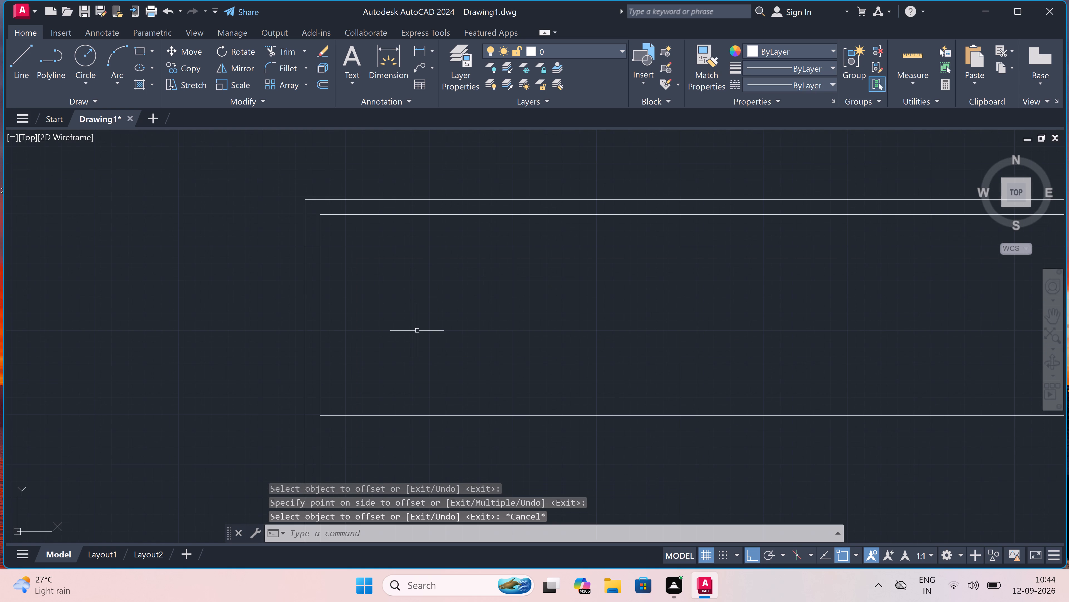
Offset the new horizontal line 4.5" downward to form a horizontal partition wall.
type("o")
key("space")
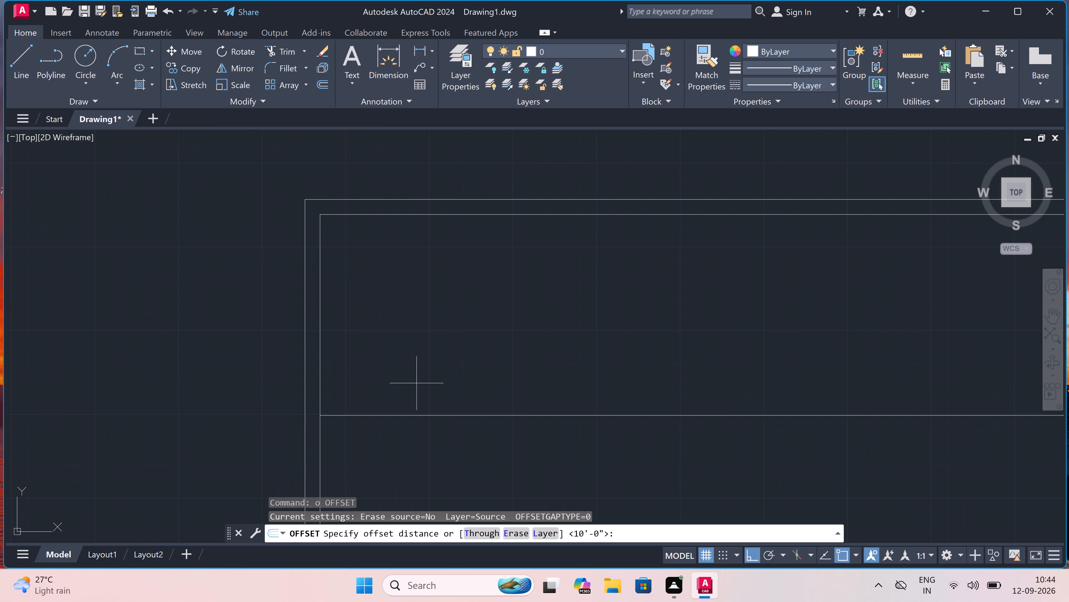
left_click(413, 415)
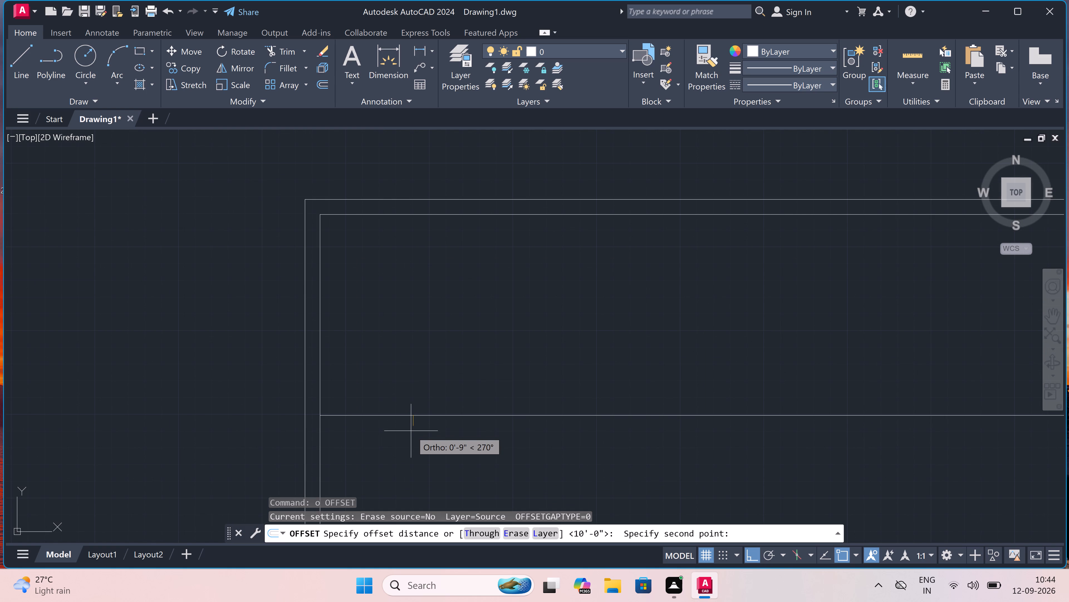
type("4.5")
type("\"")
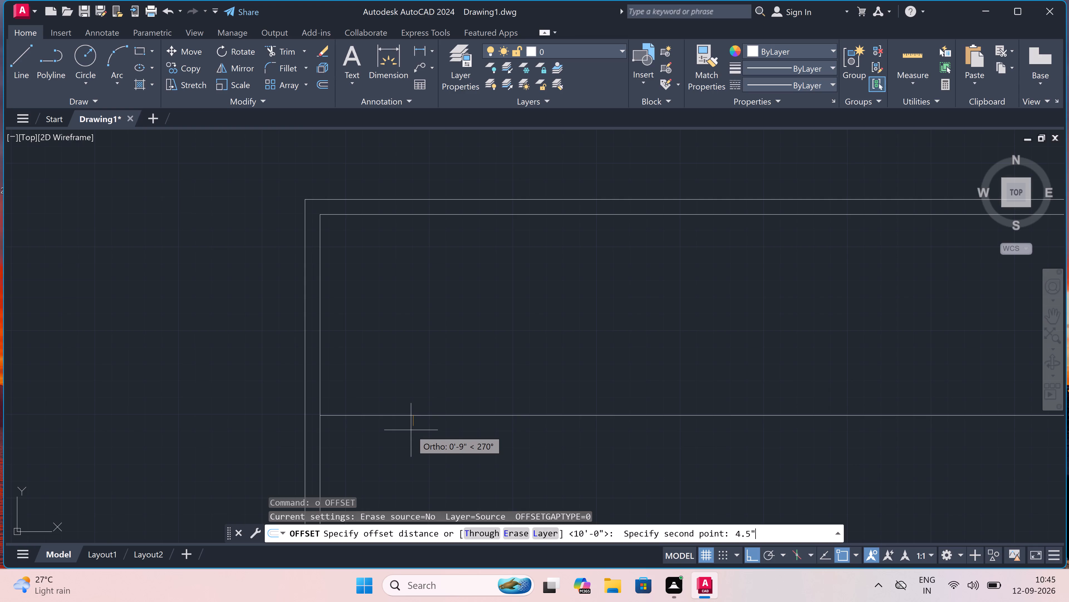
key("space")
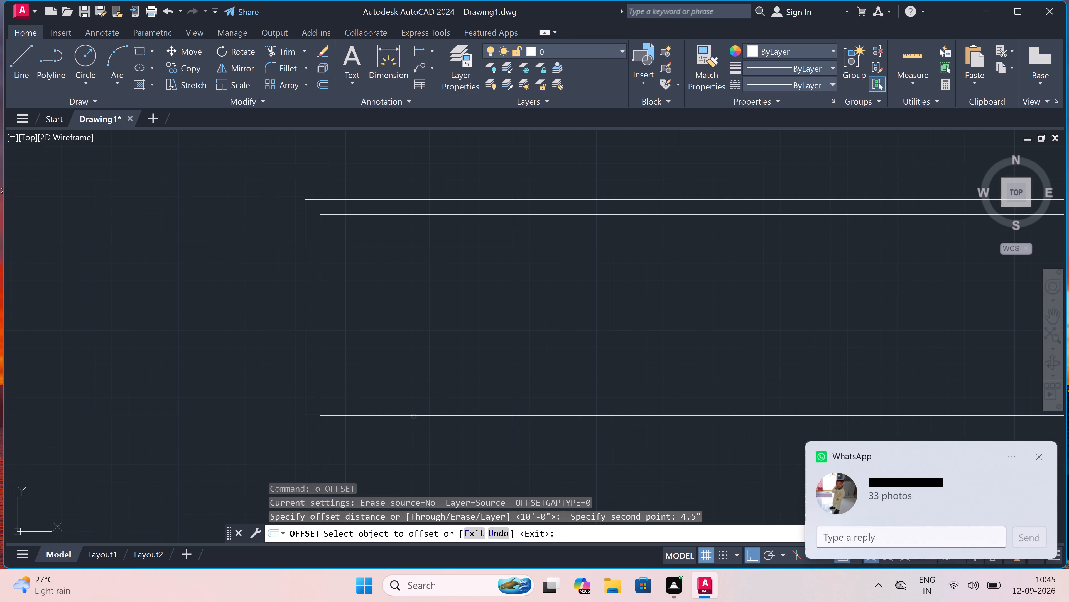
left_click(413, 416)
left_click(410, 434)
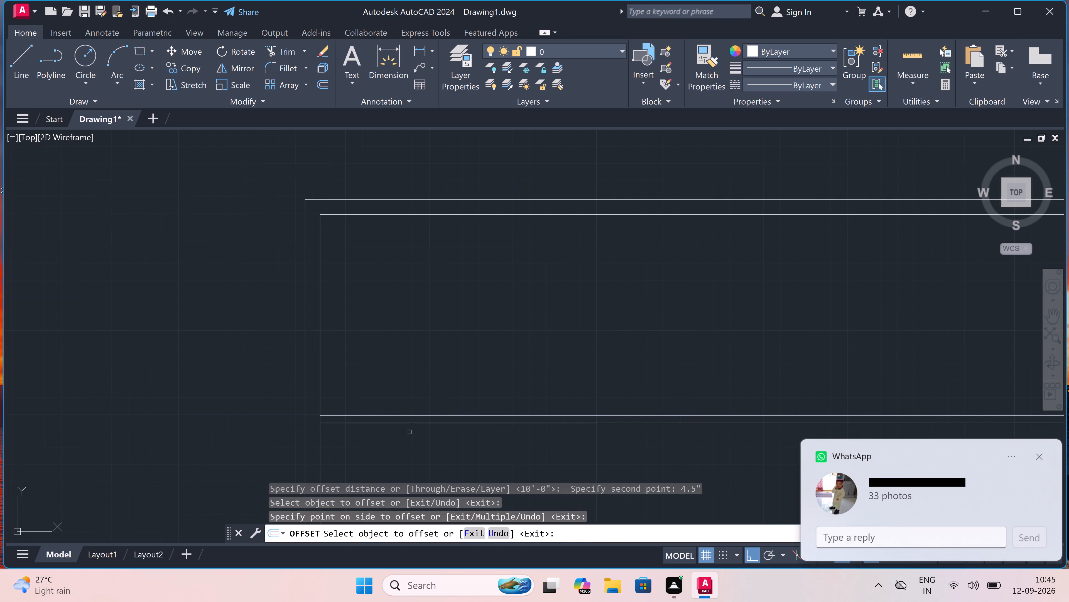
key("Escape")
Offset the left wall's inner vertical line 6'6" to the right, into the plan.
type("o")
key("space")
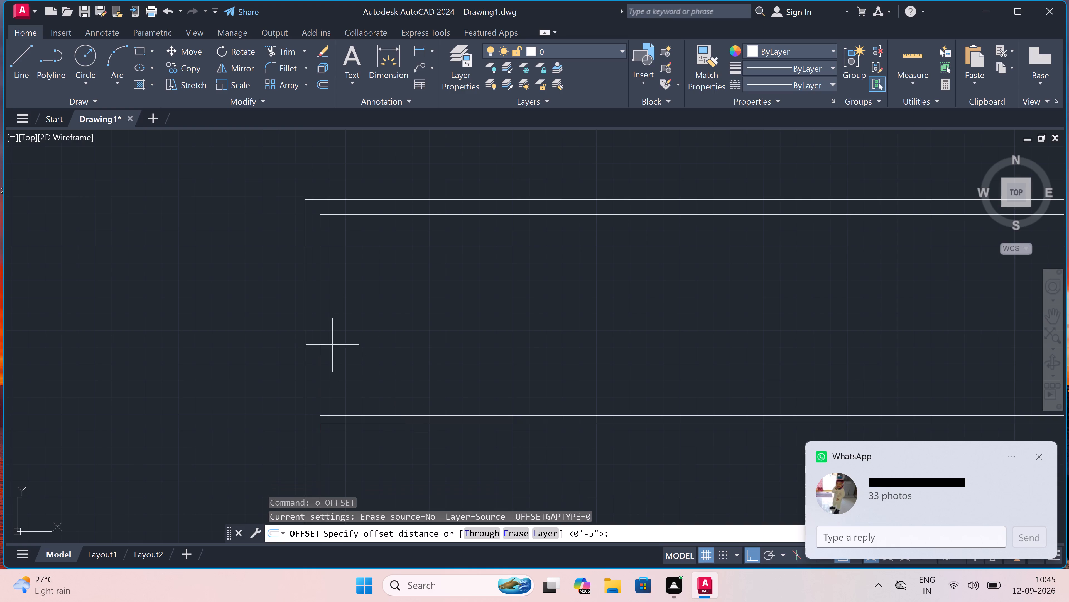
left_click_drag(321, 327, 333, 327)
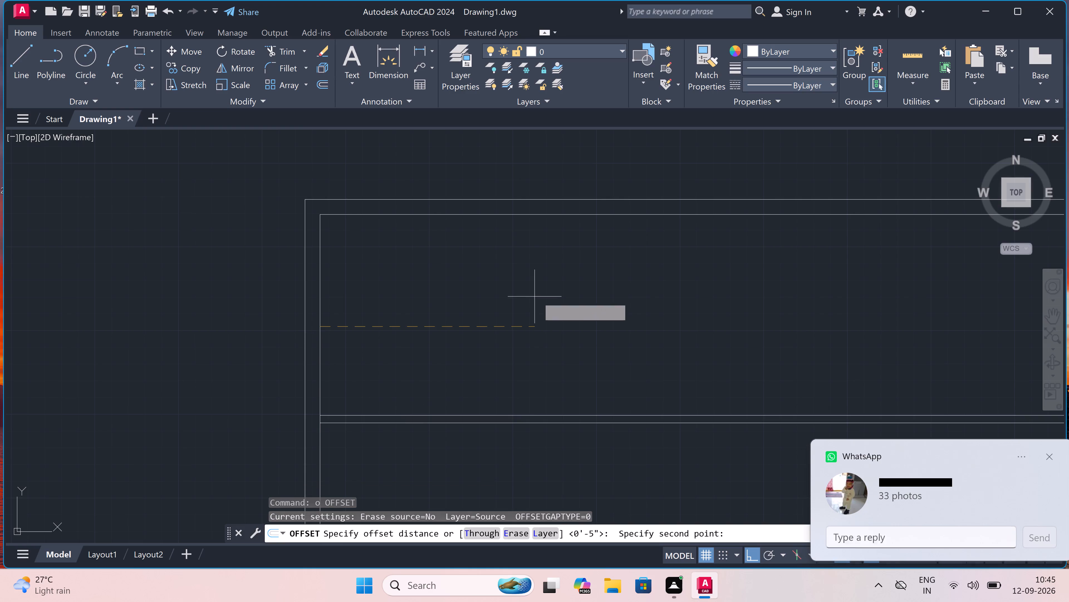
type("6'6")
type("\"")
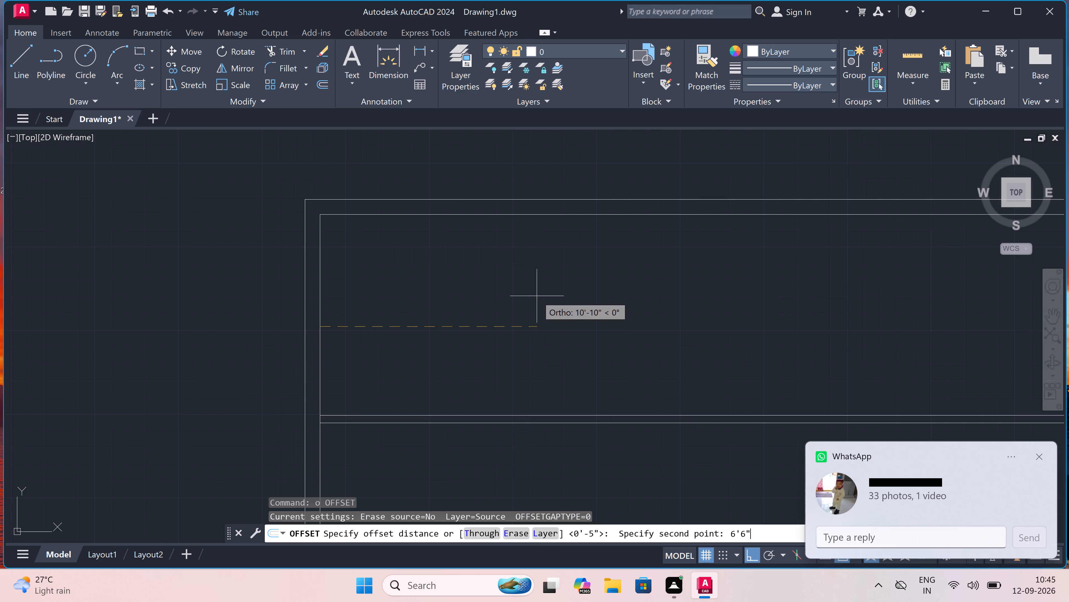
key("space")
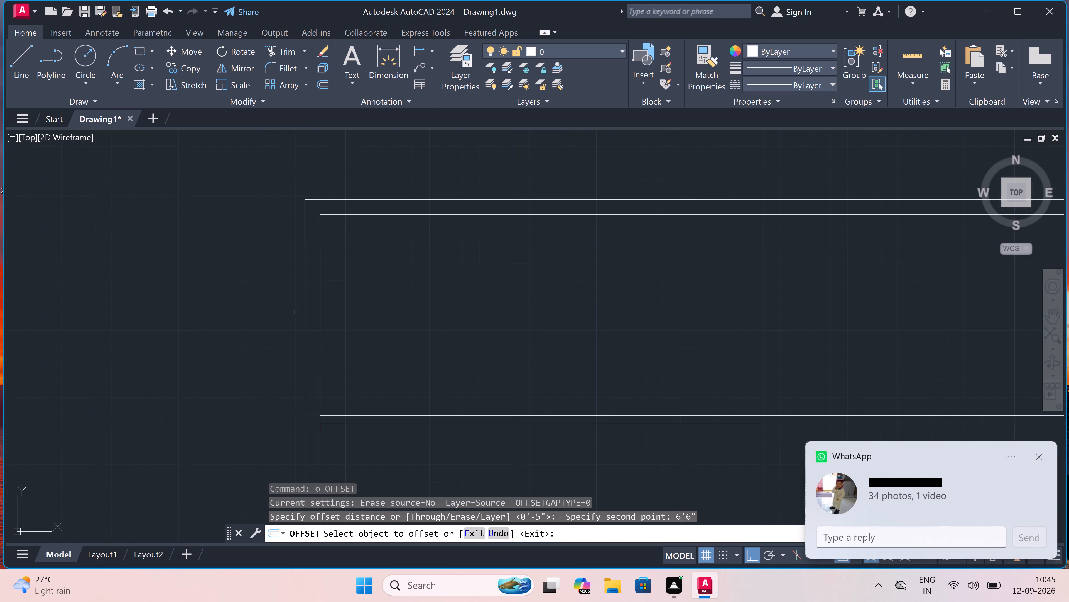
left_click(319, 305)
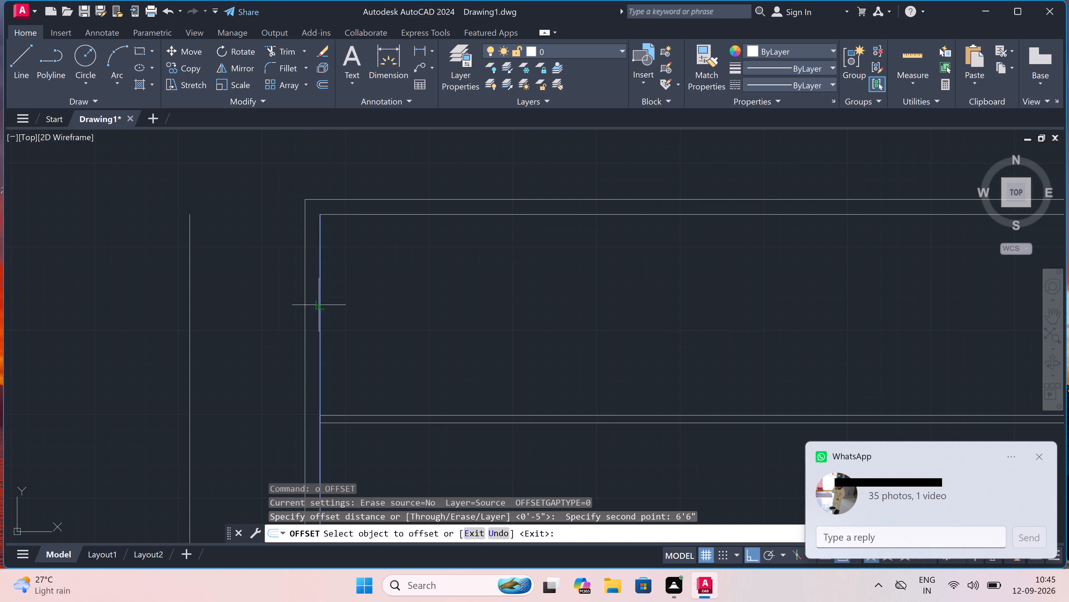
left_click(324, 304)
left_click(408, 283)
key("Escape")
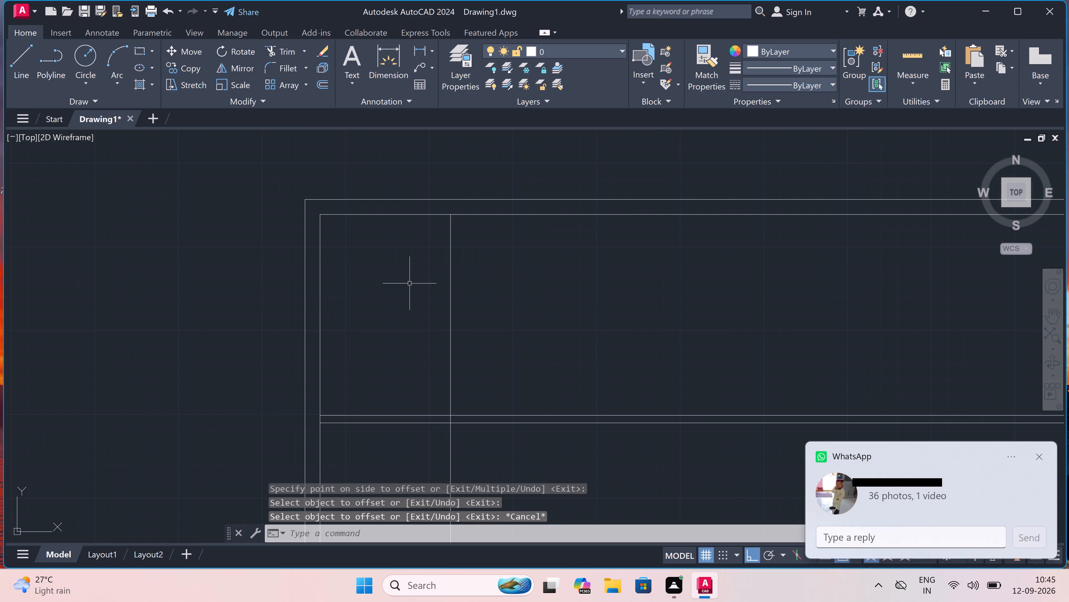
Offset the new vertical line 4.5" to the right to form a vertical partition wall.
type("o")
key("space")
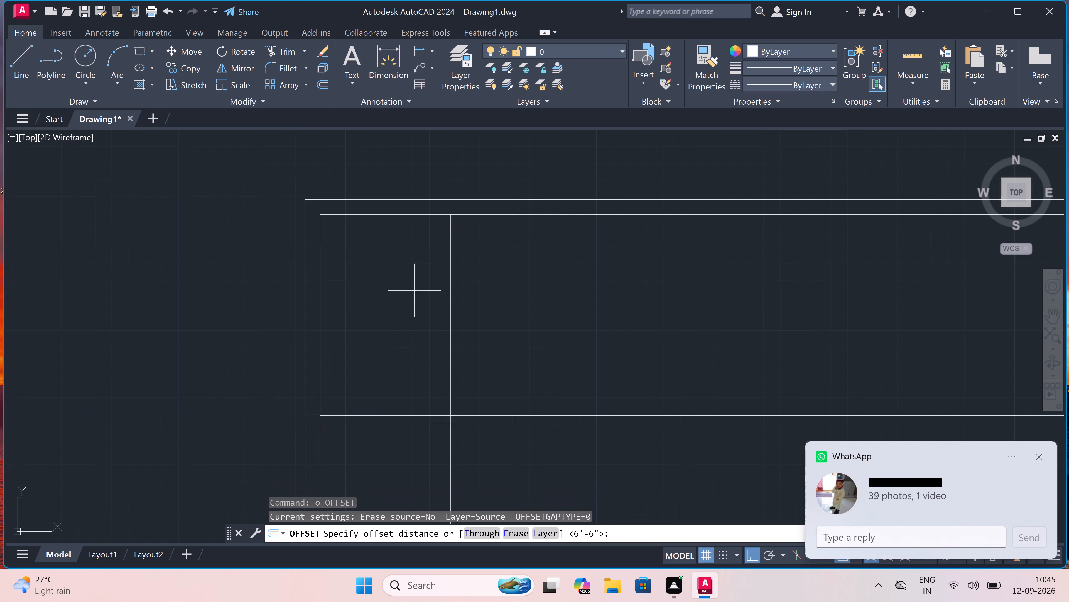
left_click_drag(448, 303, 452, 303)
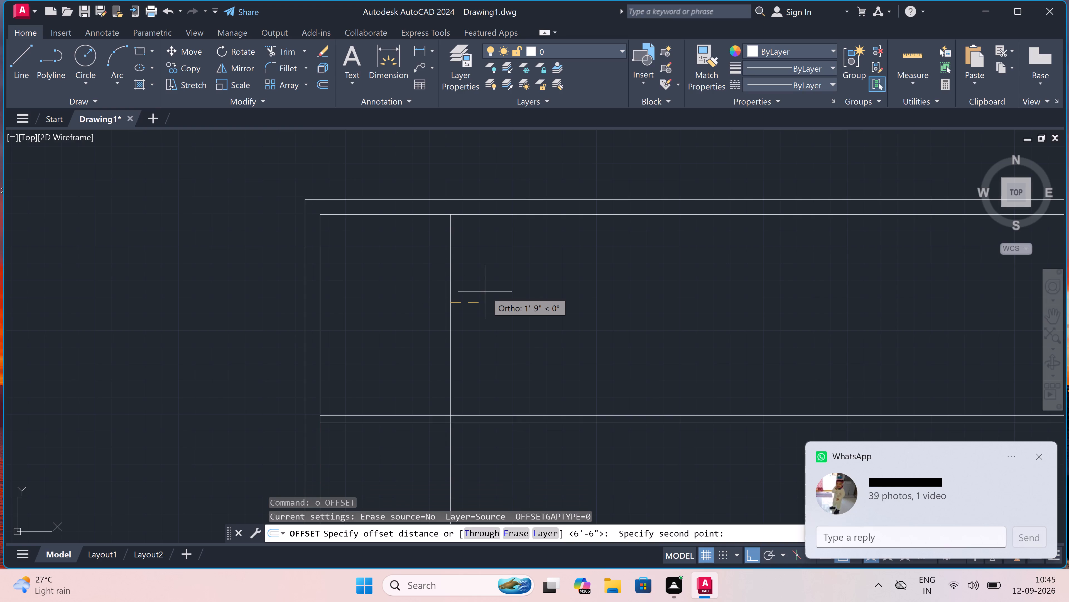
type("4.5")
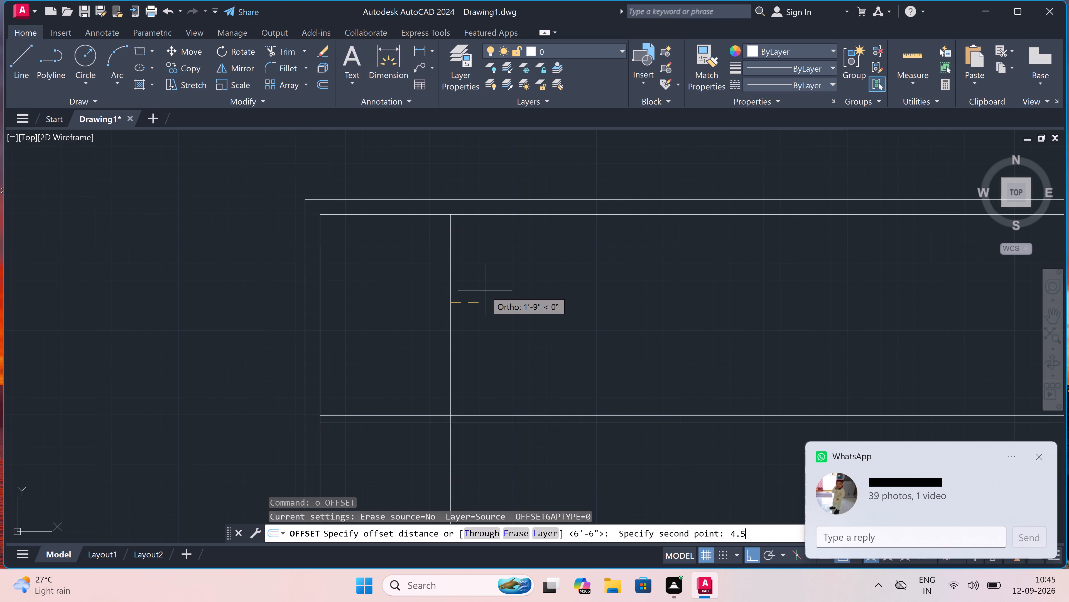
type("\"")
key("space")
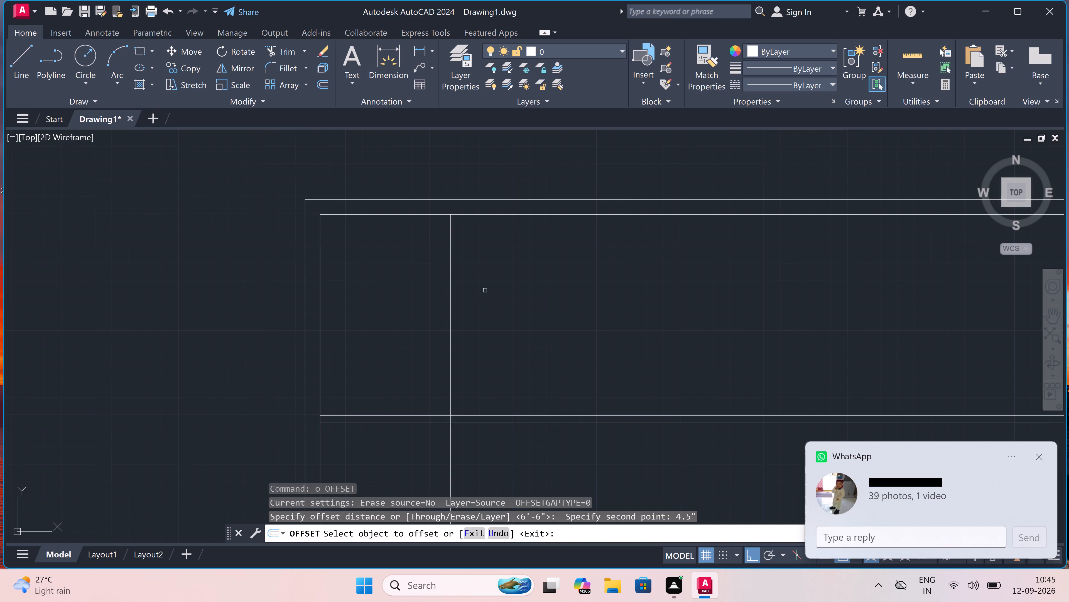
left_click(451, 288)
left_click(471, 285)
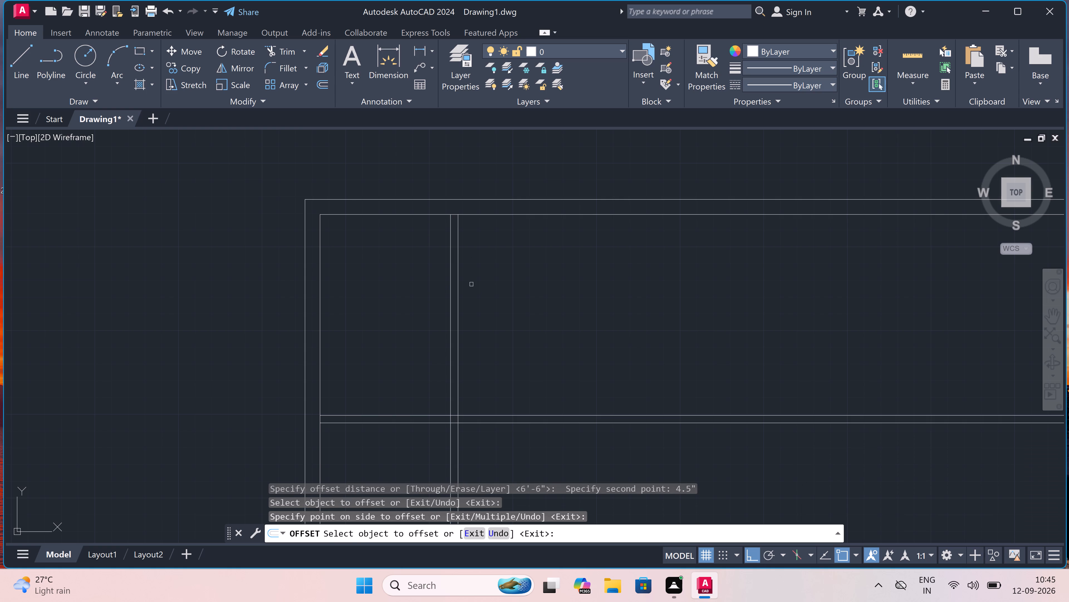
key("Escape")
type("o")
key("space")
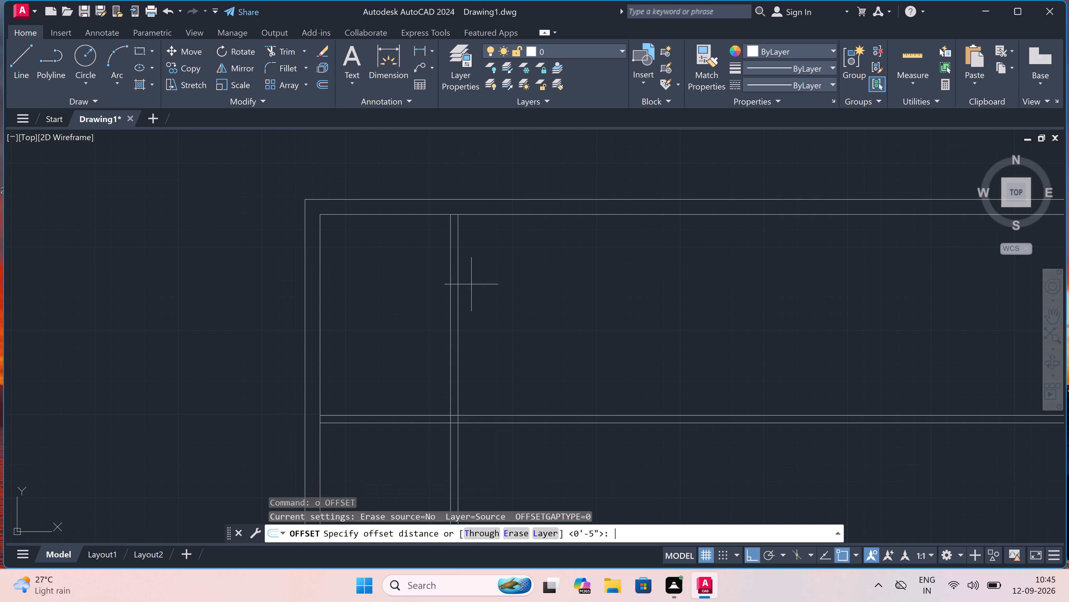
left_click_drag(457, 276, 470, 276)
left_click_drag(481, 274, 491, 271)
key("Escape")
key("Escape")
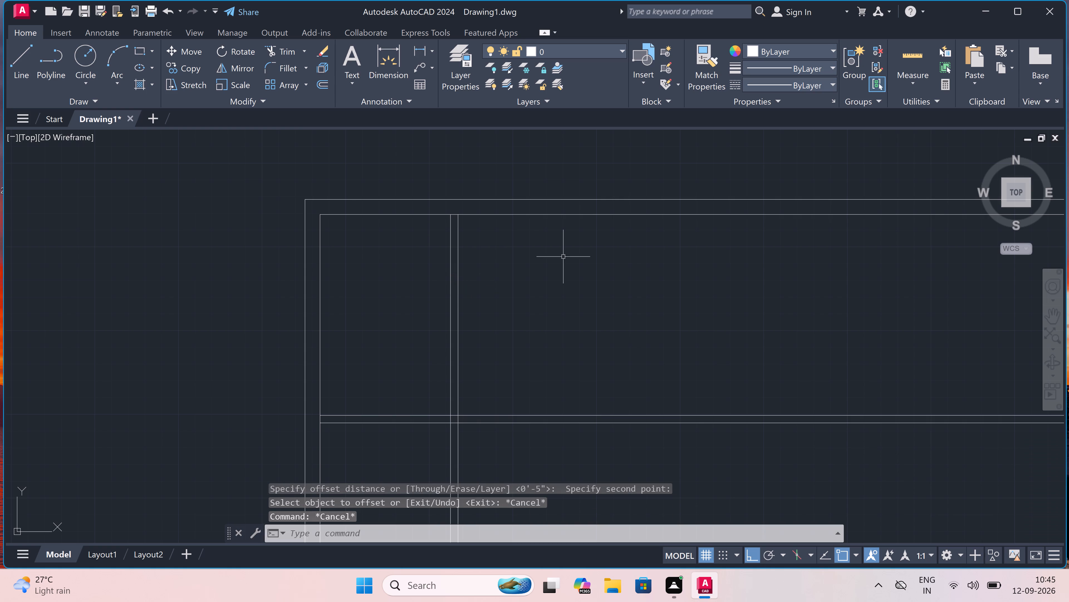
Offset the right-hand line of the vertical partition wall 10' to the right.
type("o")
key("space")
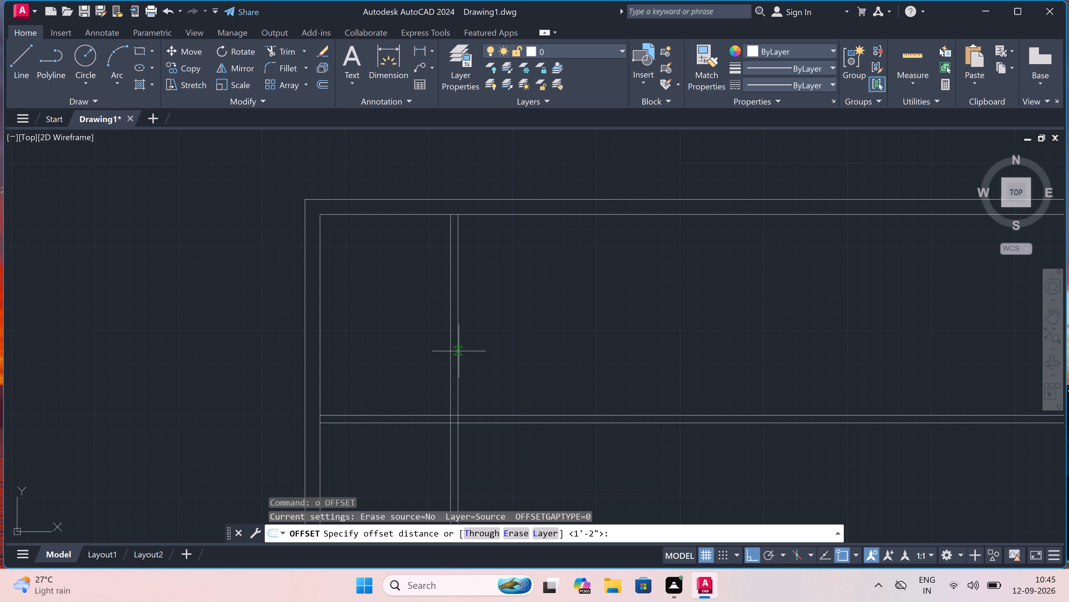
left_click_drag(459, 351, 464, 351)
type("10'")
key("space")
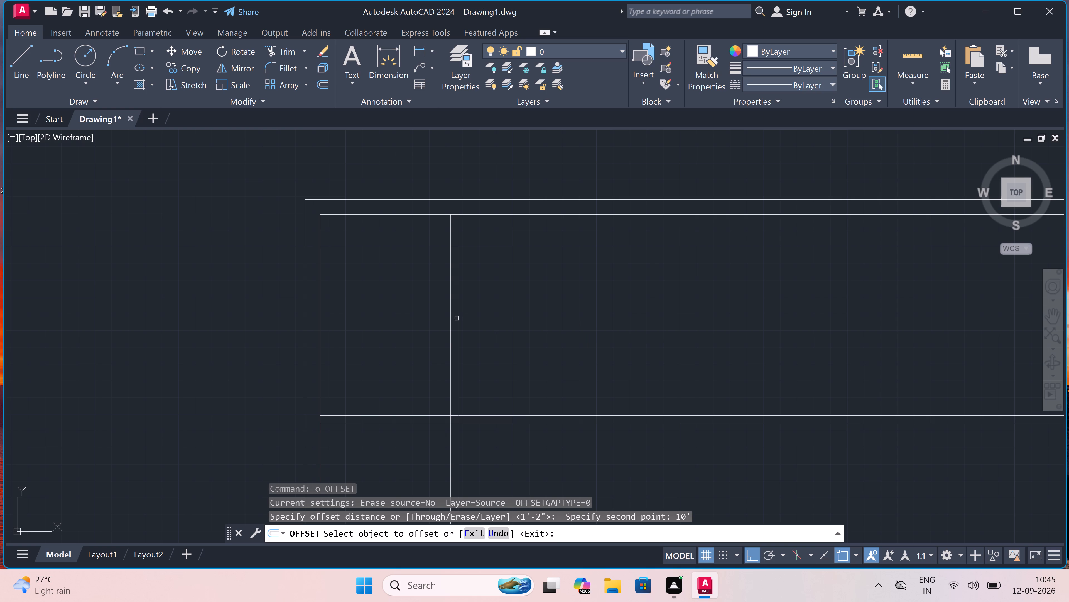
left_click_drag(458, 318, 464, 318)
left_click(529, 303)
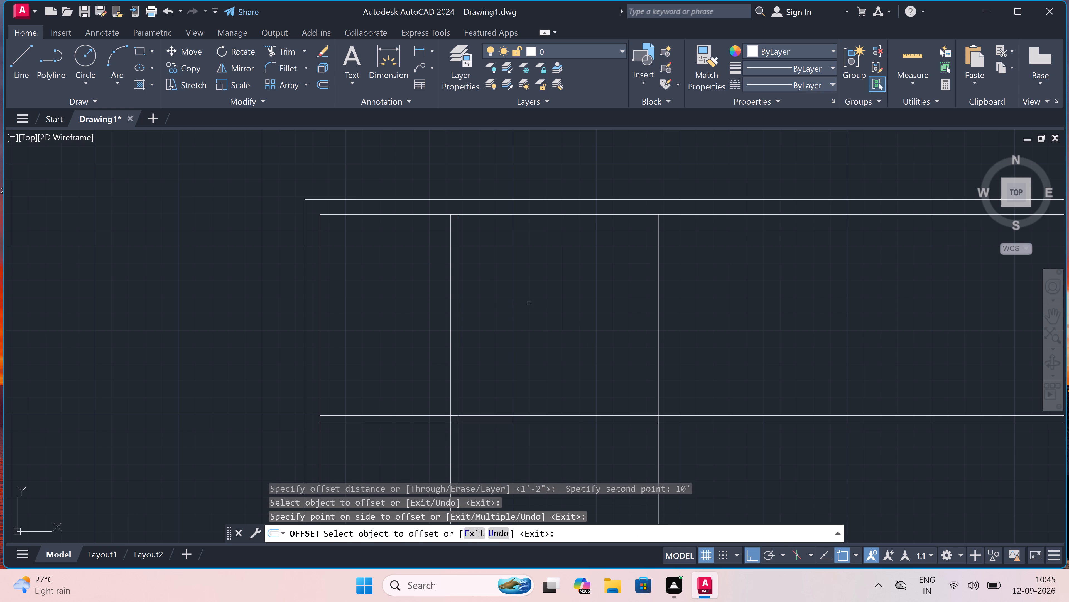
key("Escape")
Offset the newest vertical line 9" to the right to form a 9" vertical wall.
type("o")
key("space")
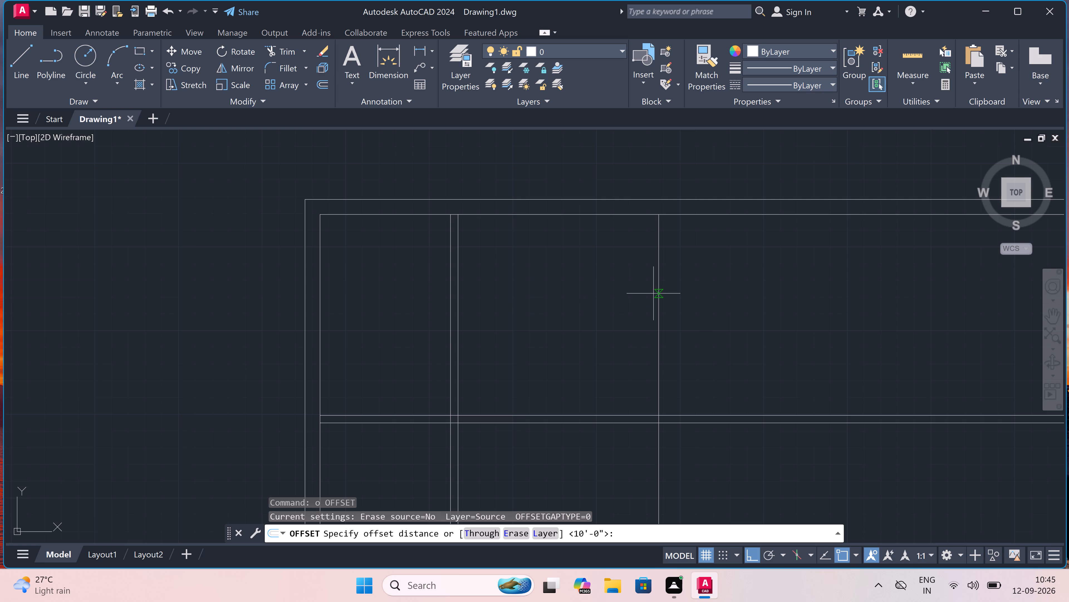
double_click(662, 306)
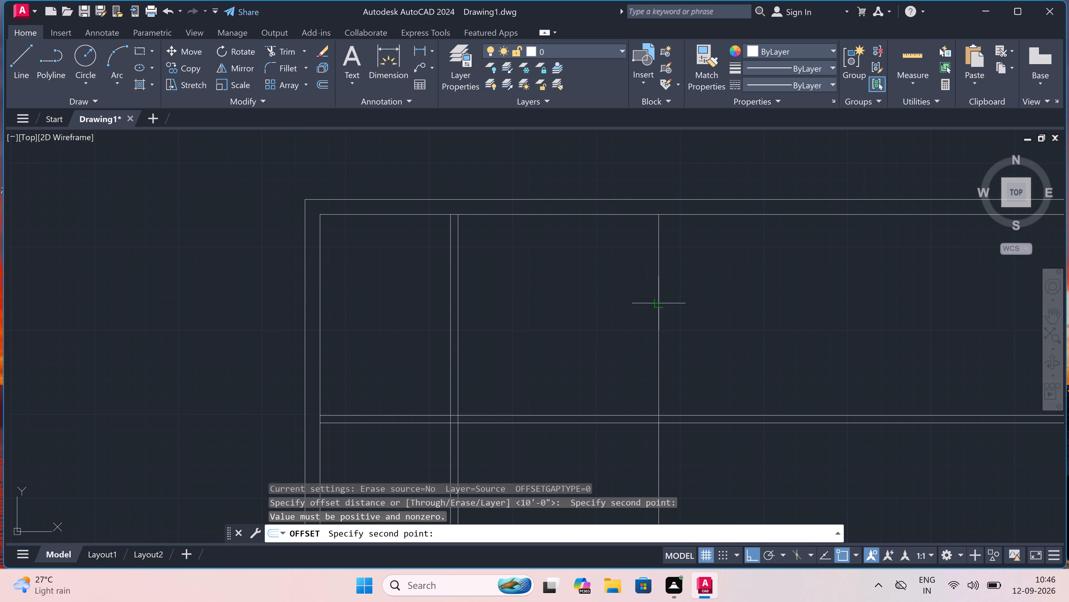
left_click_drag(661, 304, 669, 304)
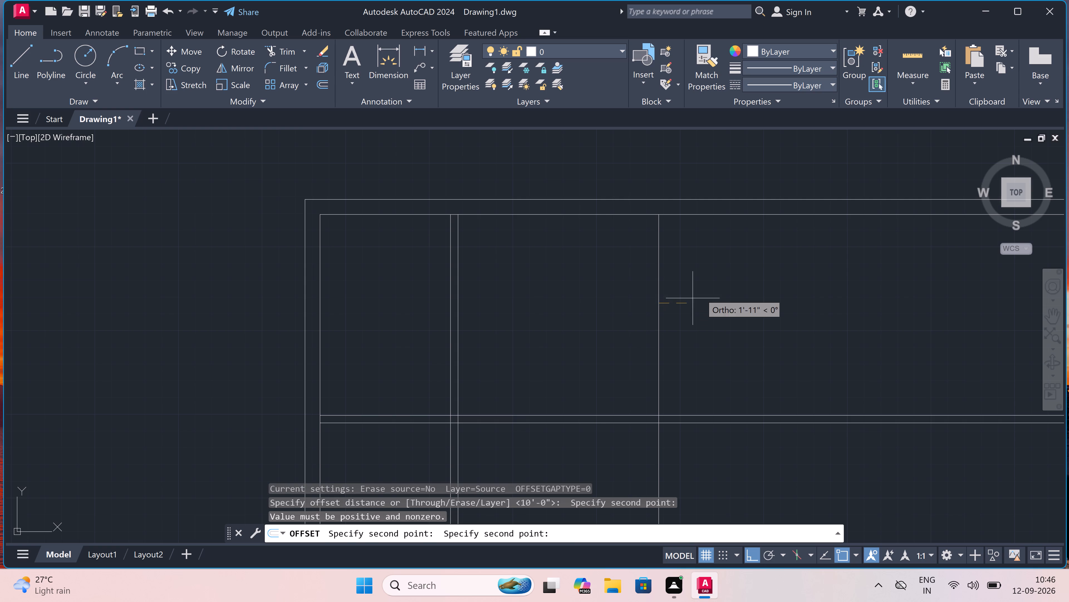
key("9")
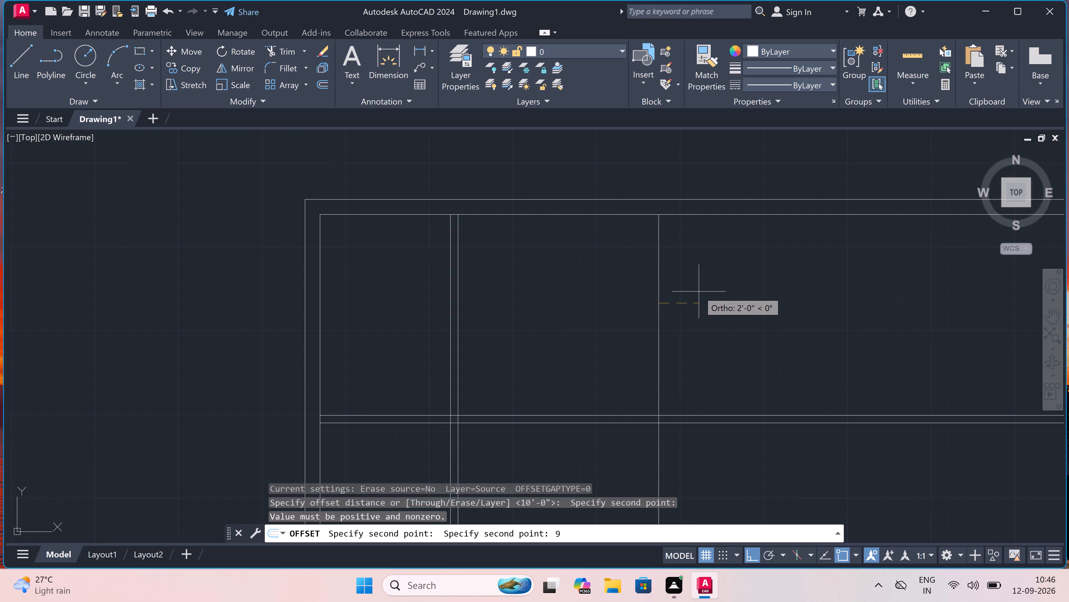
type("\"")
key("space")
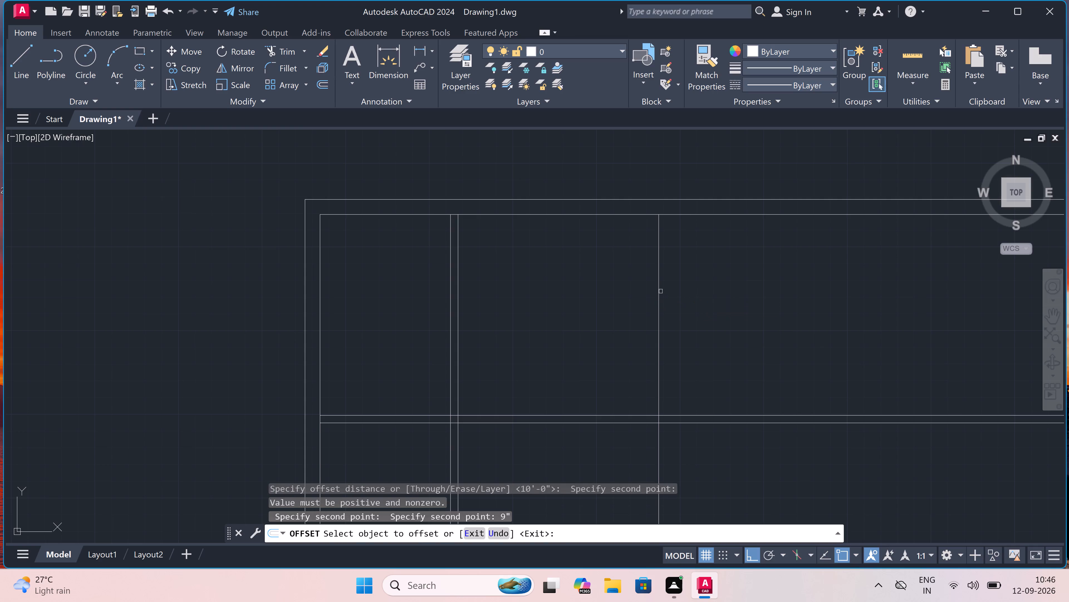
left_click(661, 290)
left_click(686, 285)
scroll(686, 285, "down", 4)
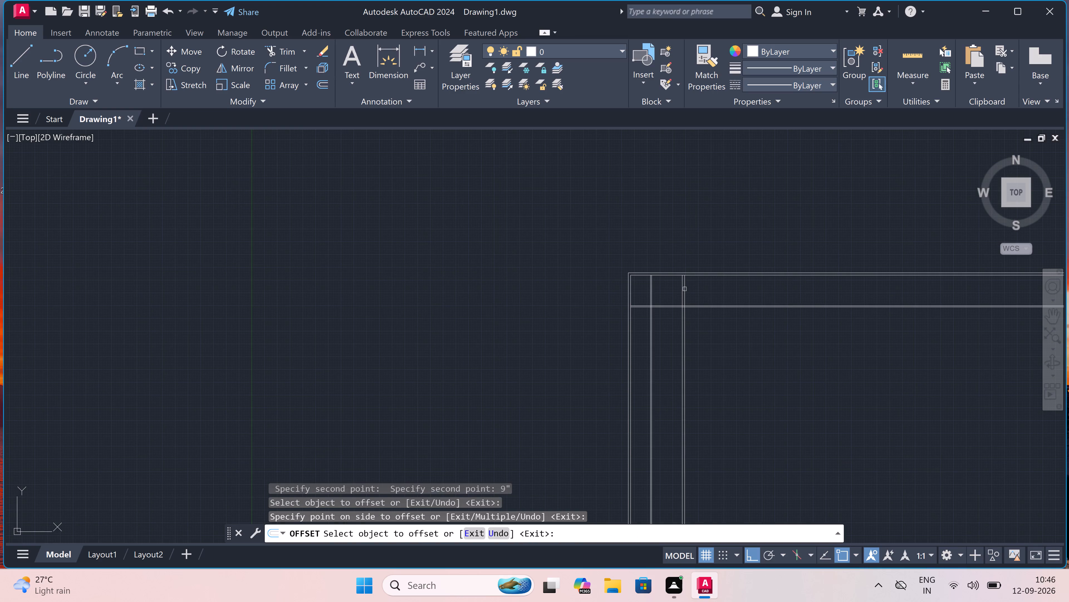
scroll(672, 302, "up", 2)
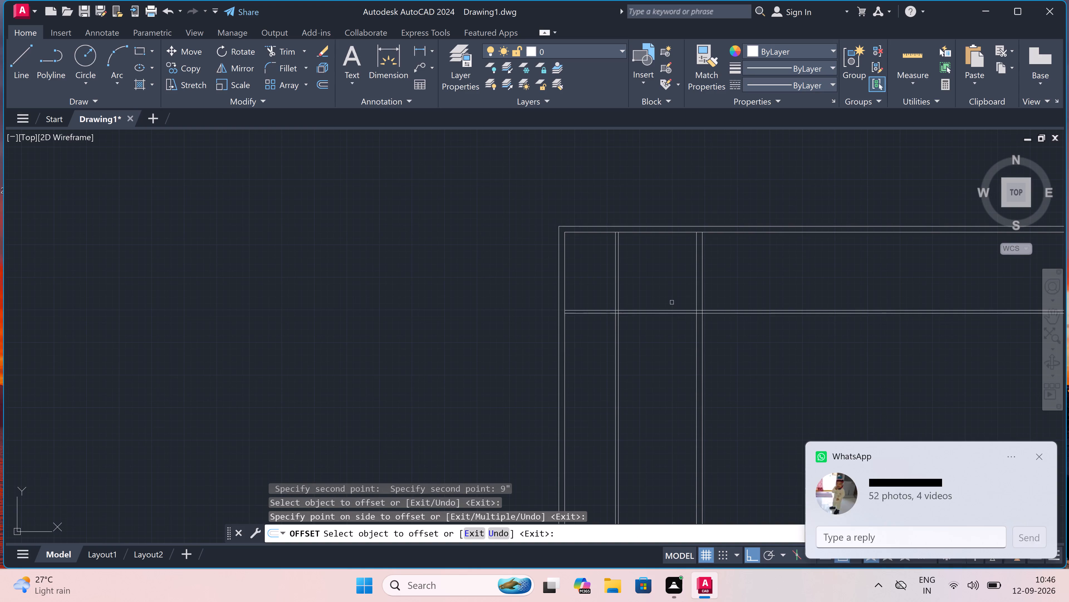
scroll(672, 302, "up", 1)
scroll(672, 302, "down", 1)
scroll(672, 302, "up", 1)
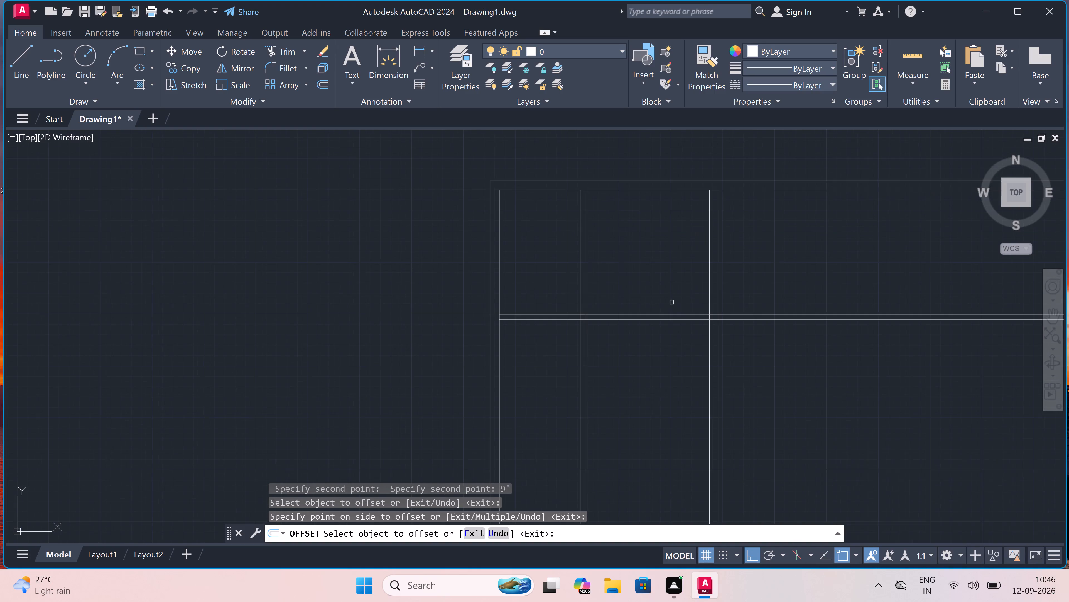
key("Escape")
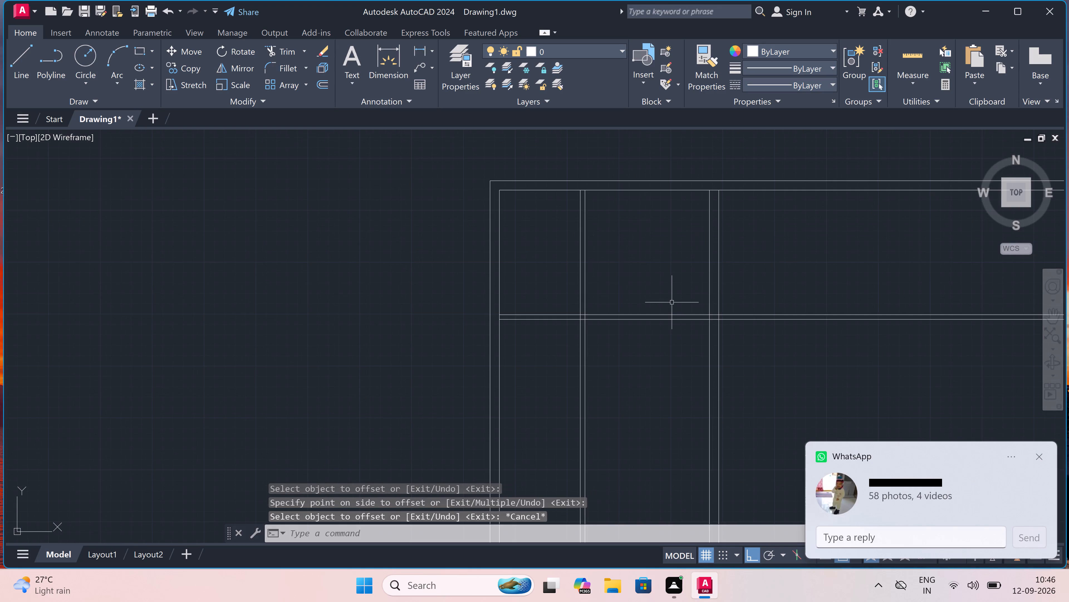
Offset the lower line of the horizontal partition wall 4' downward.
type("o")
key("space")
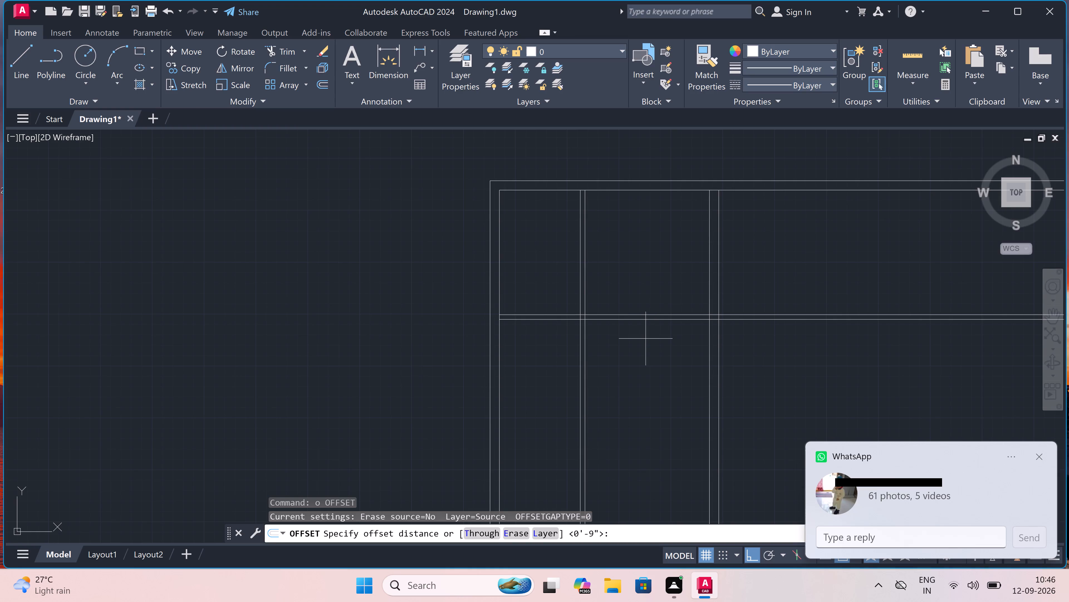
left_click_drag(637, 321, 643, 345)
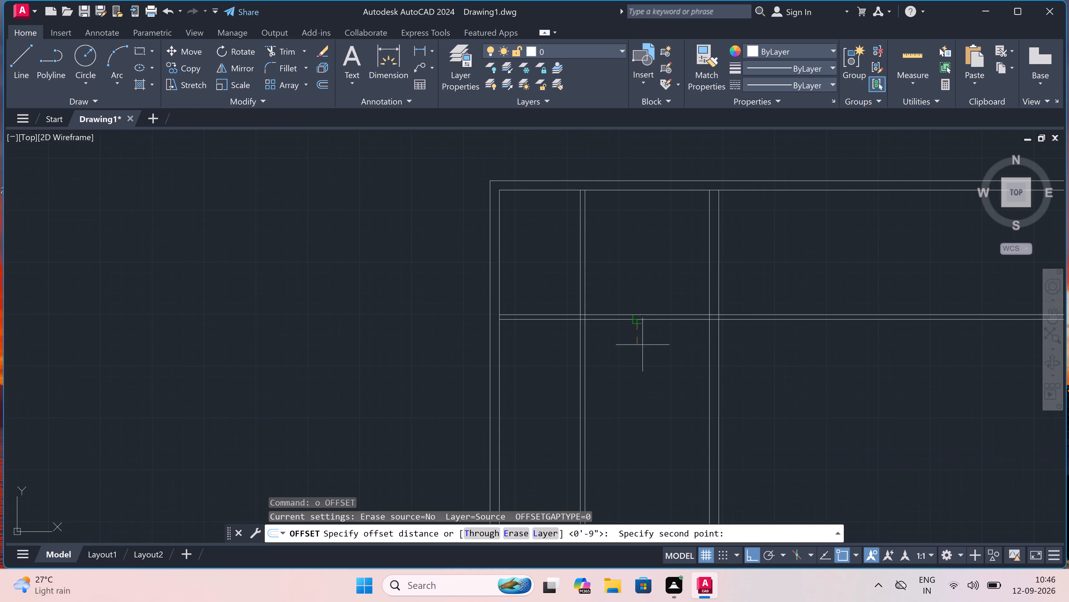
type("4'")
key("space")
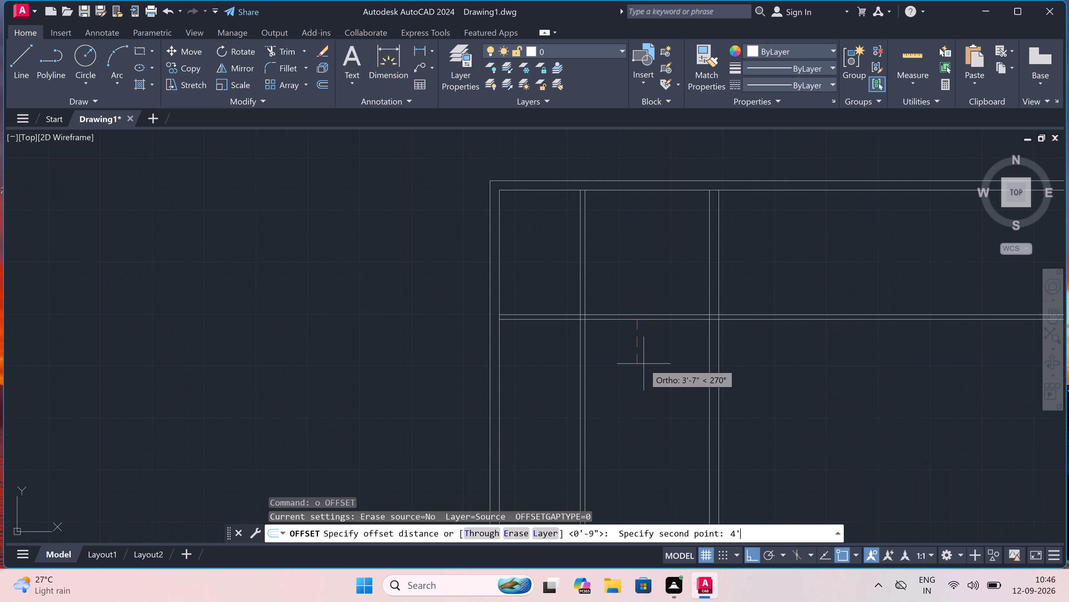
left_click(638, 322)
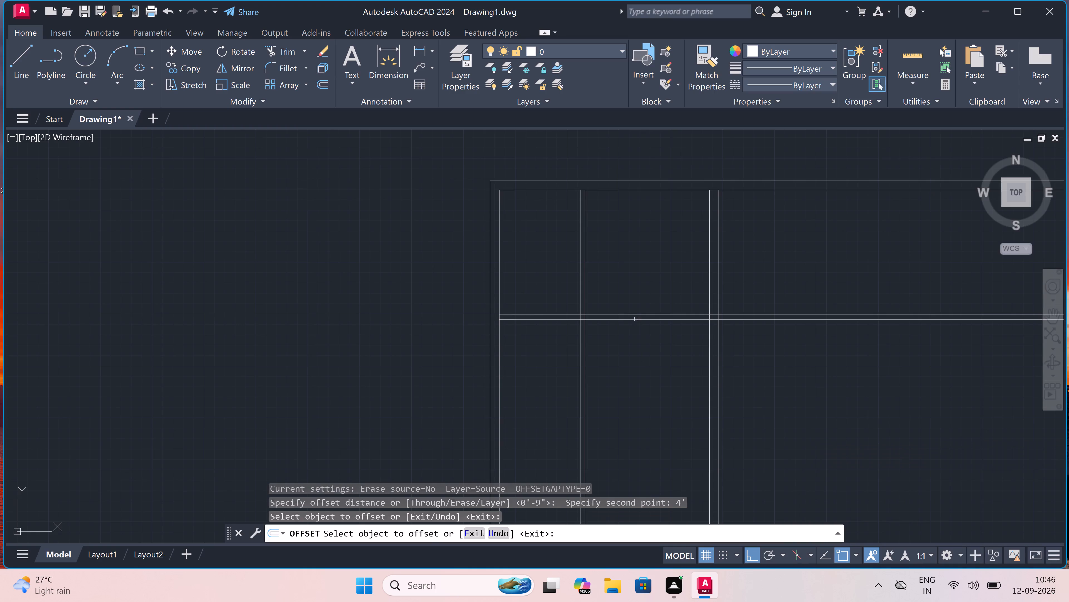
left_click(635, 321)
left_click(637, 341)
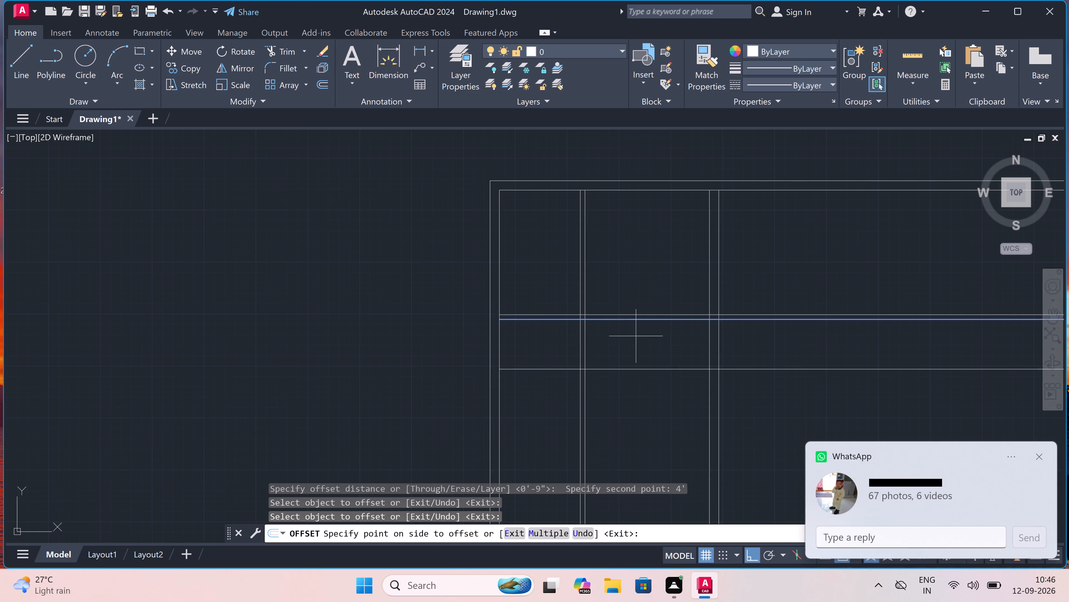
key("Escape")
Offset the new horizontal line 4.5" to both sides, once upward and once downward.
type("o")
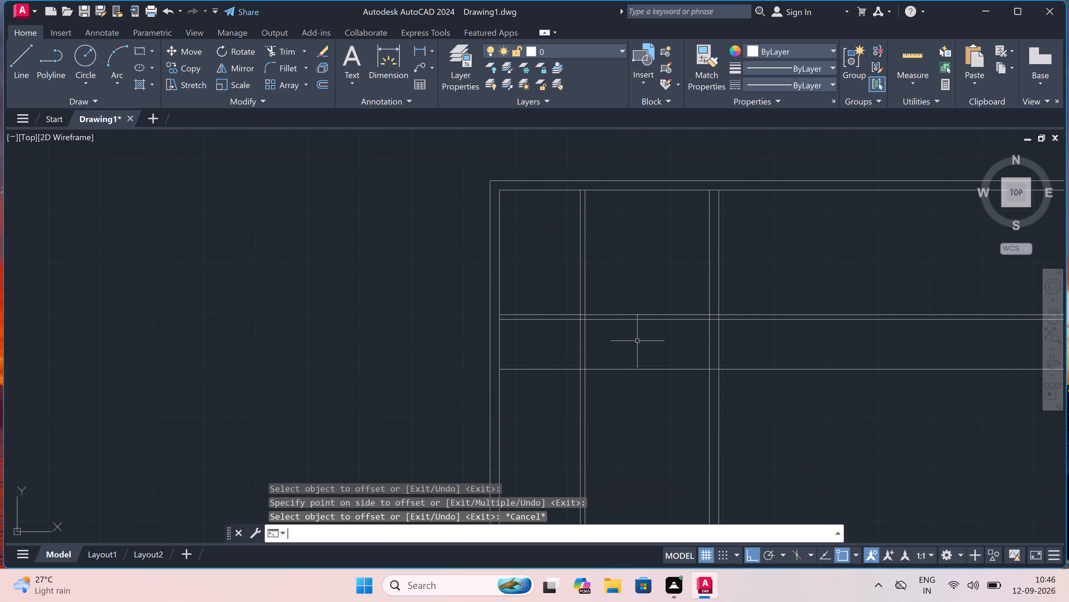
key("space")
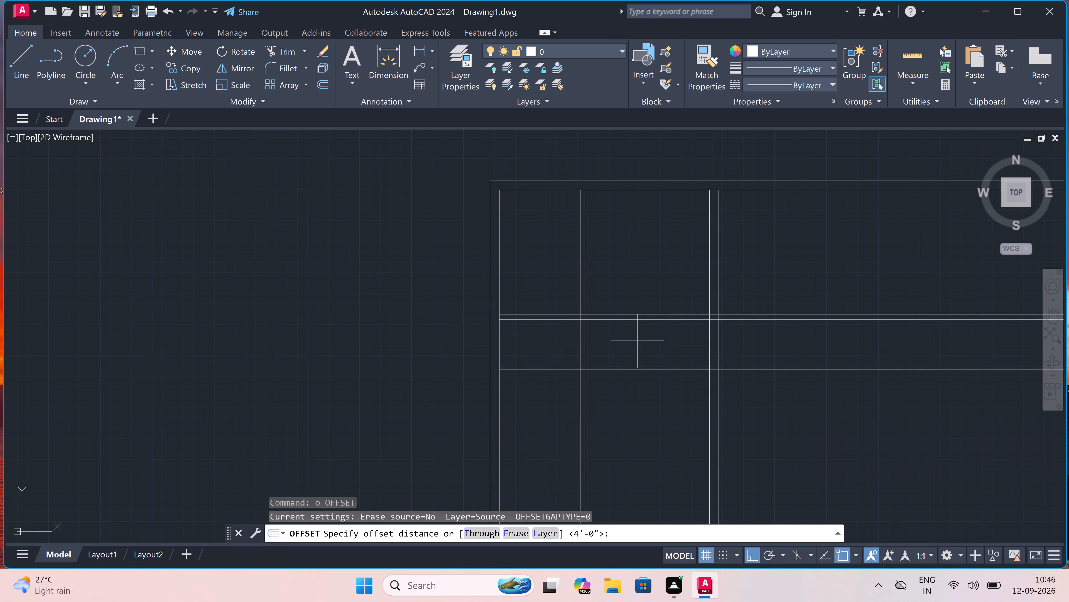
left_click_drag(641, 372, 642, 380)
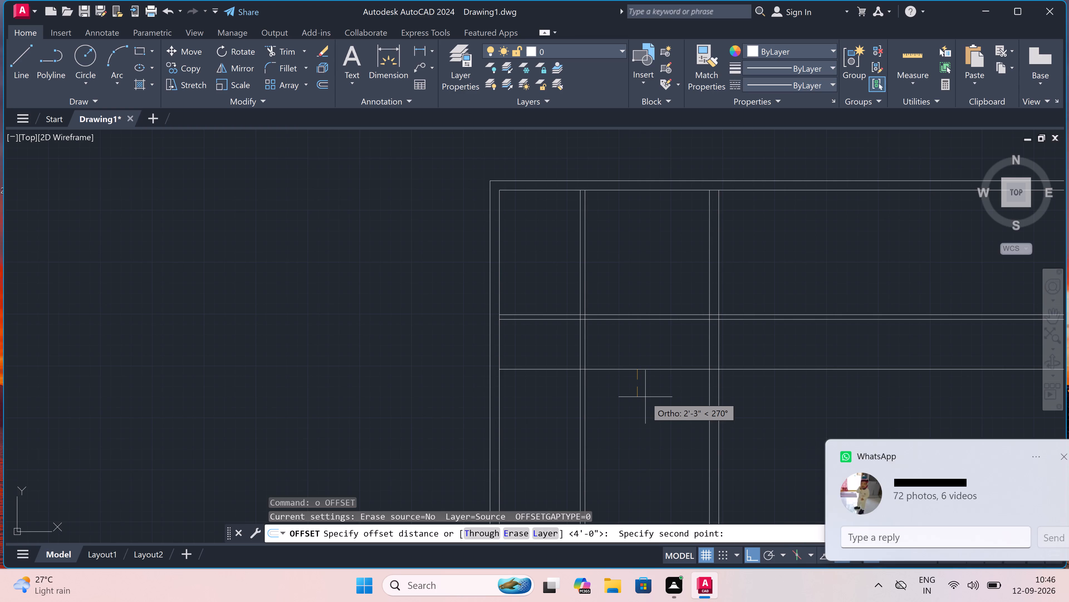
type("4.5")
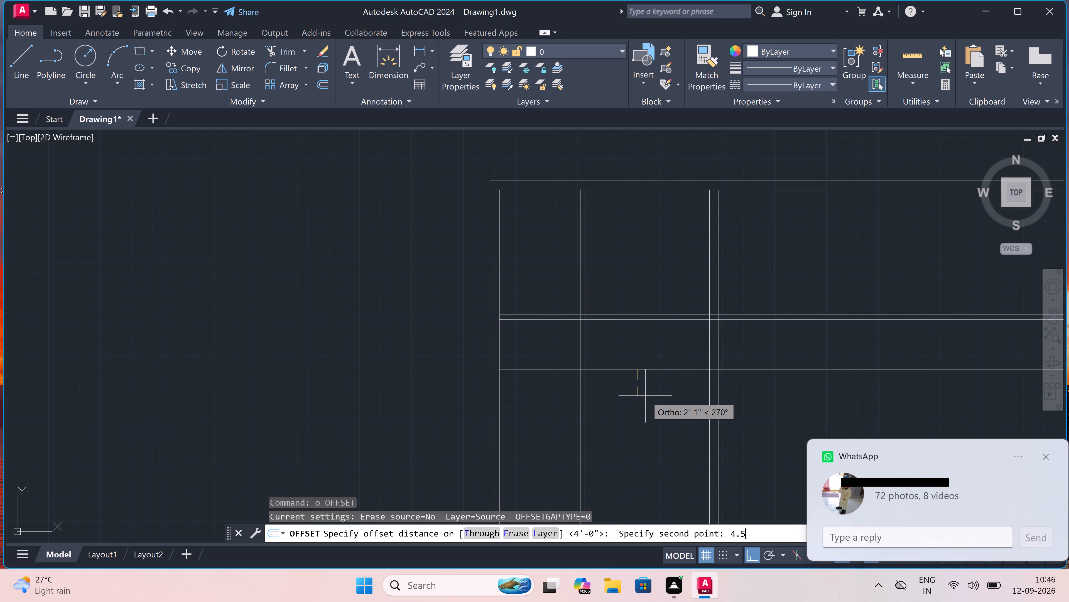
type("\"")
key("space")
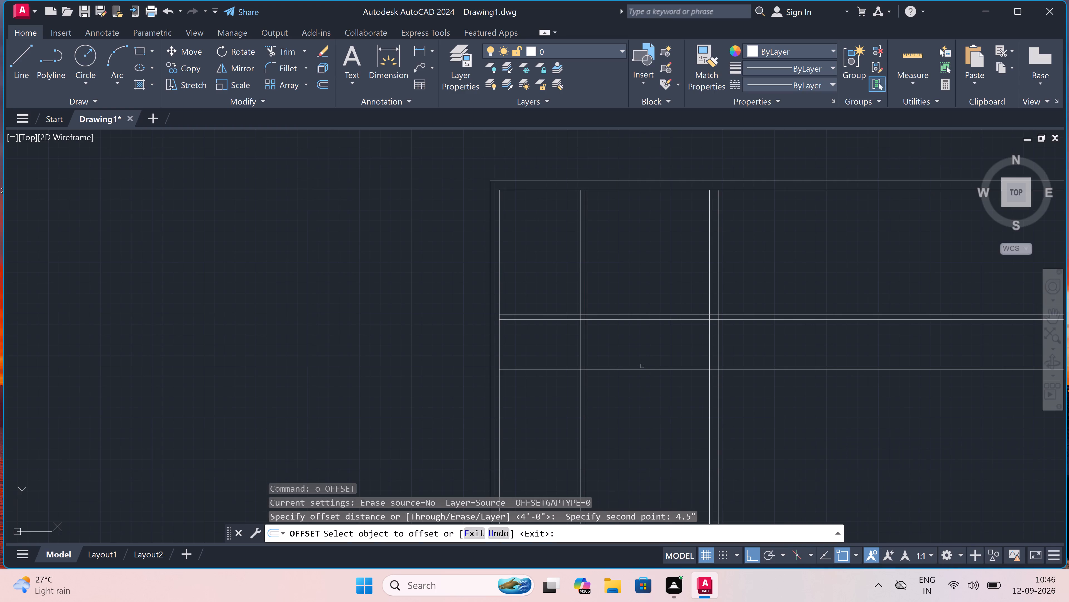
double_click(643, 369)
double_click(646, 388)
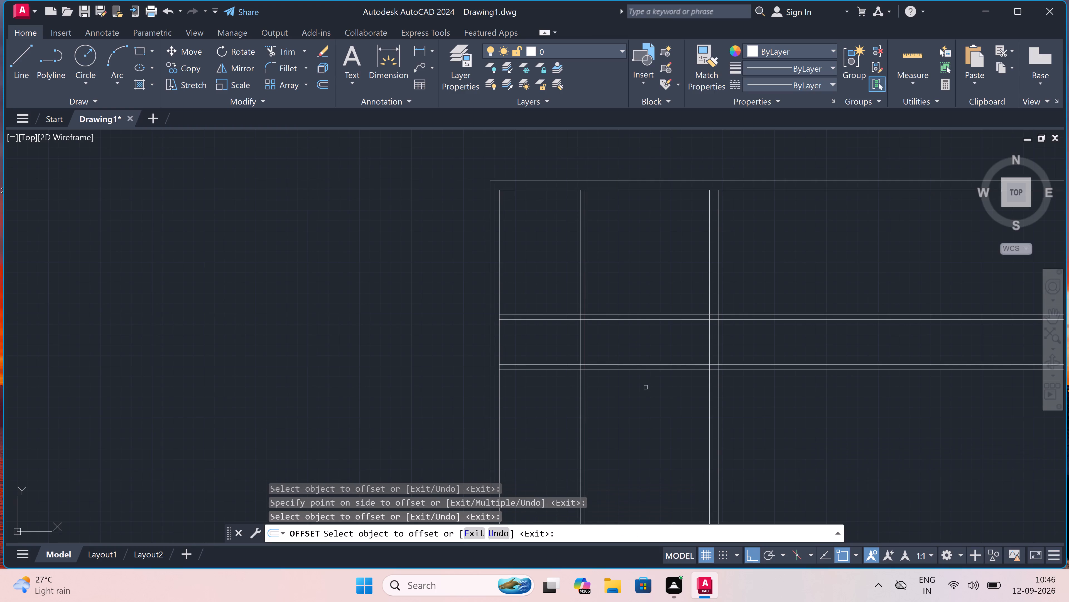
scroll(644, 373, "up", 4)
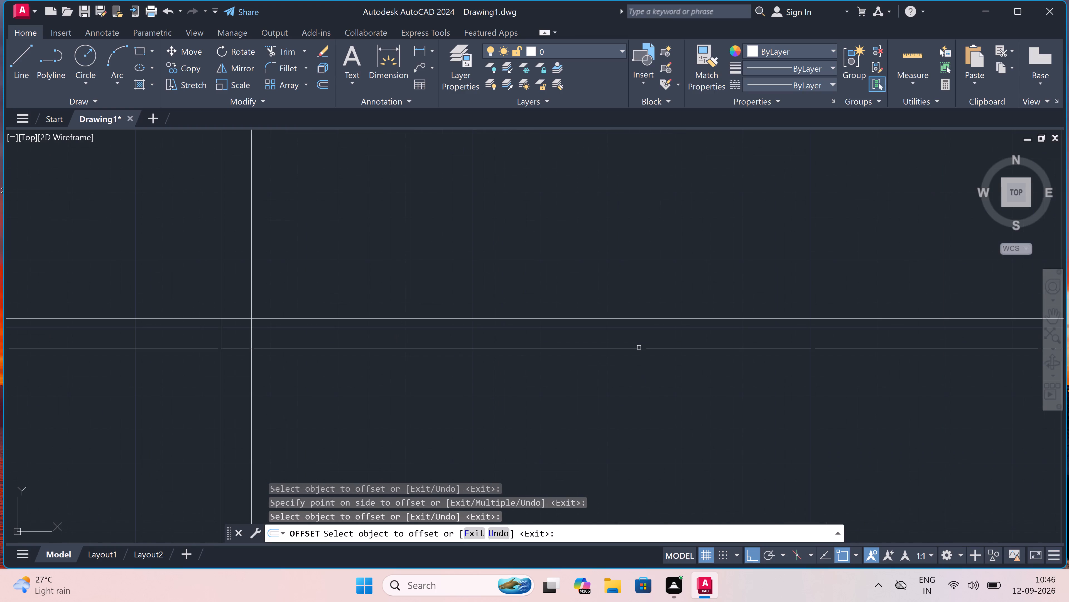
left_click(639, 349)
left_click(640, 372)
scroll(641, 372, "down", 4)
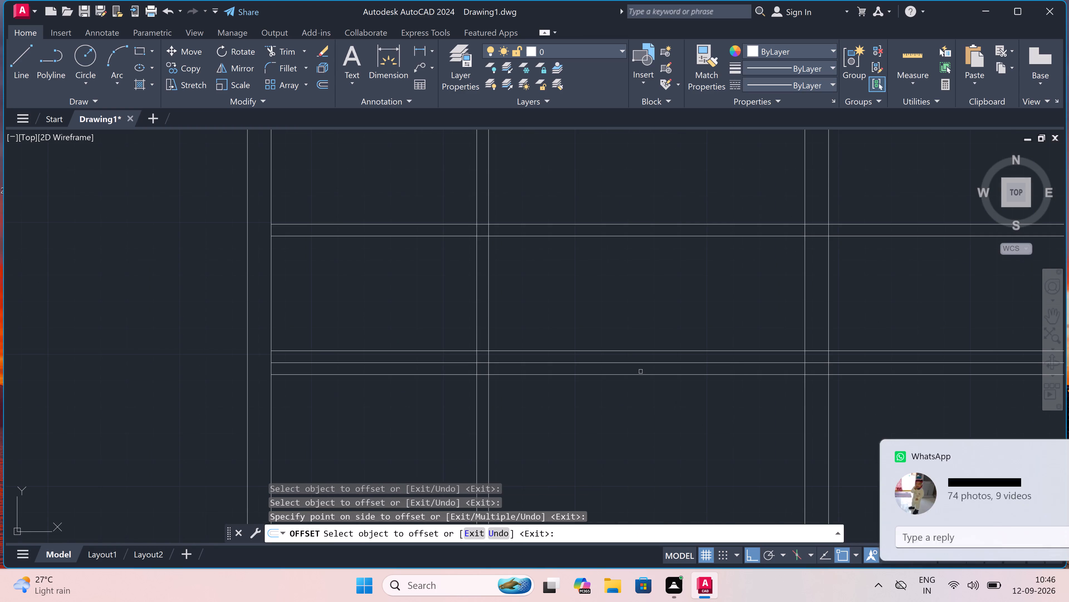
scroll(641, 372, "down", 2)
scroll(641, 371, "up", 1)
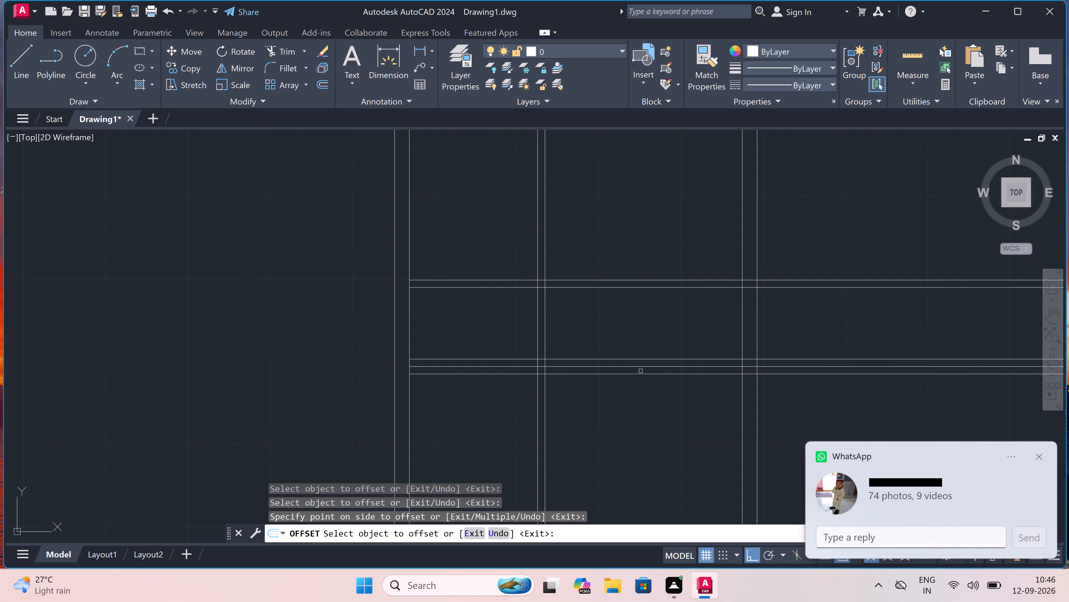
key("Escape")
Delete the uppermost of the three closely spaced horizontal lines, leaving a single 4.5" partition wall.
type("tr")
key("space")
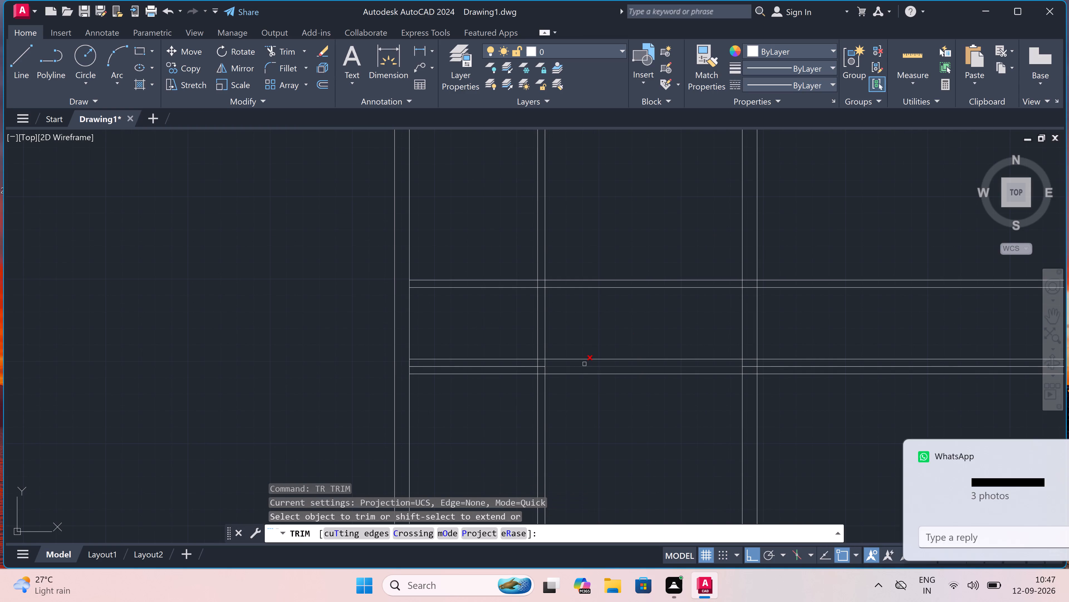
key("Escape")
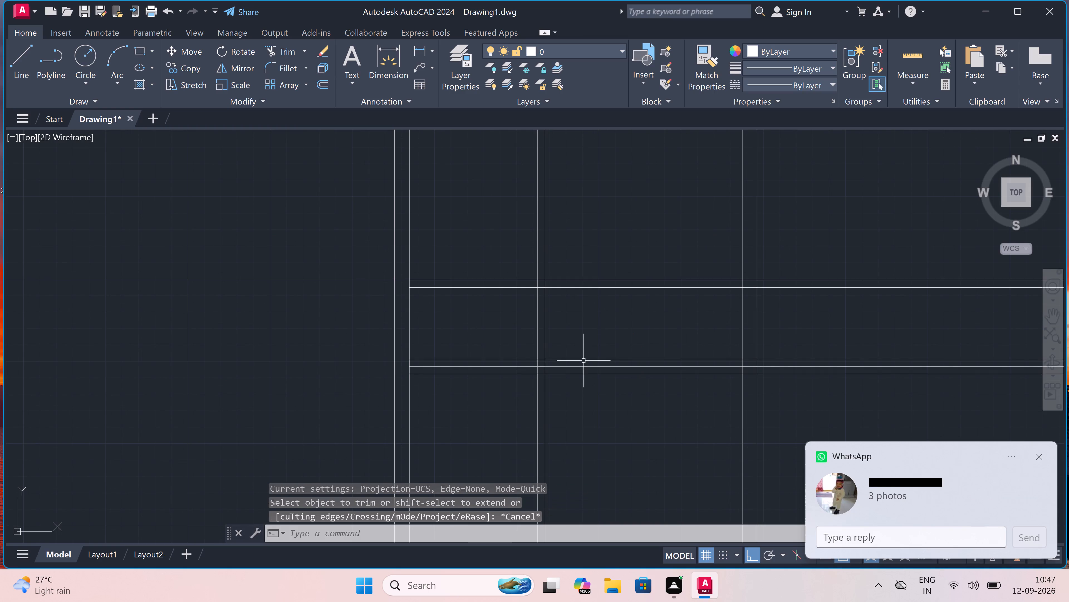
left_click(583, 360)
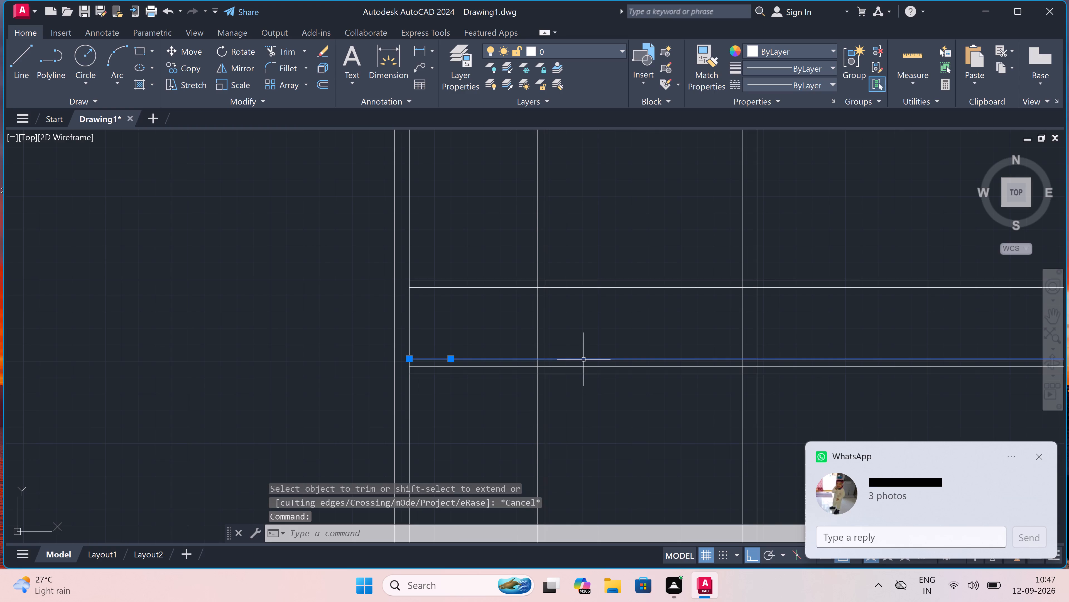
key("Delete")
Offset the left line of the 9" vertical wall 5'6" to the left.
type("o")
key("space")
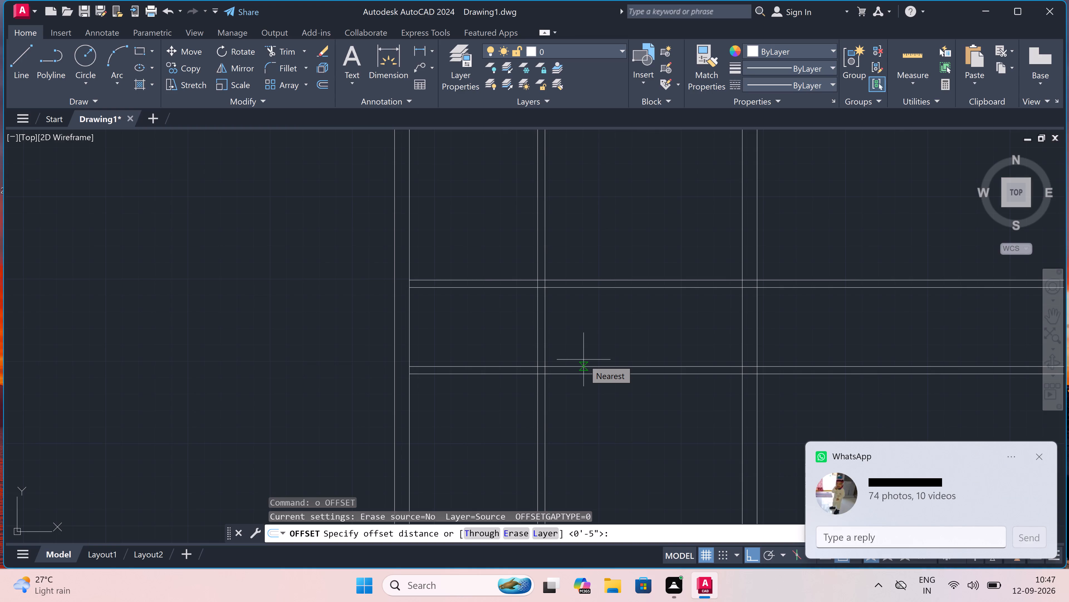
key("5")
key("apostrophe")
key("6")
type("\"")
key("space")
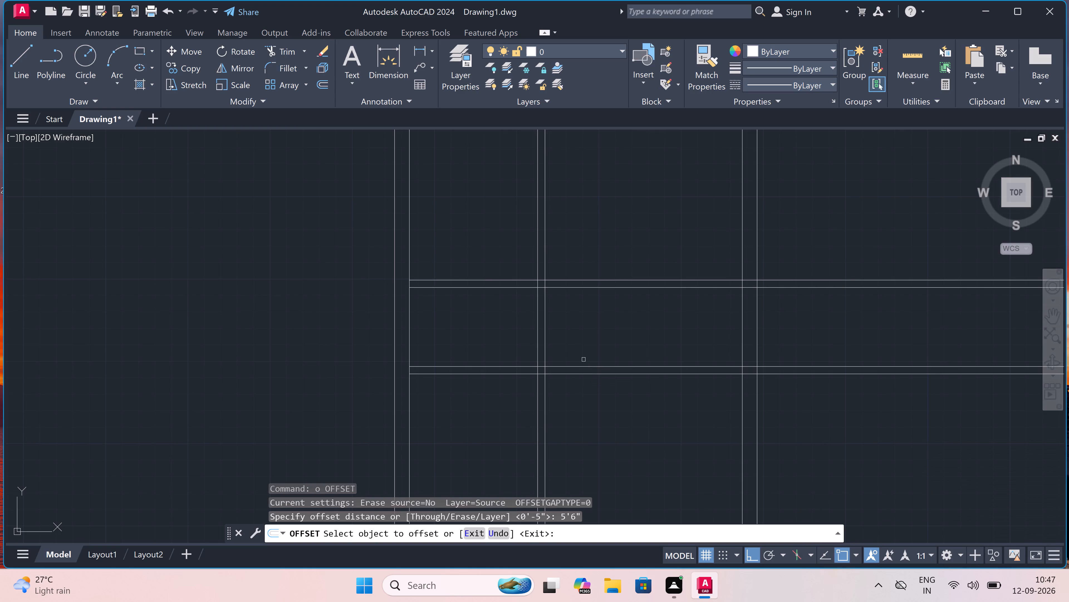
left_click(743, 318)
left_click(703, 327)
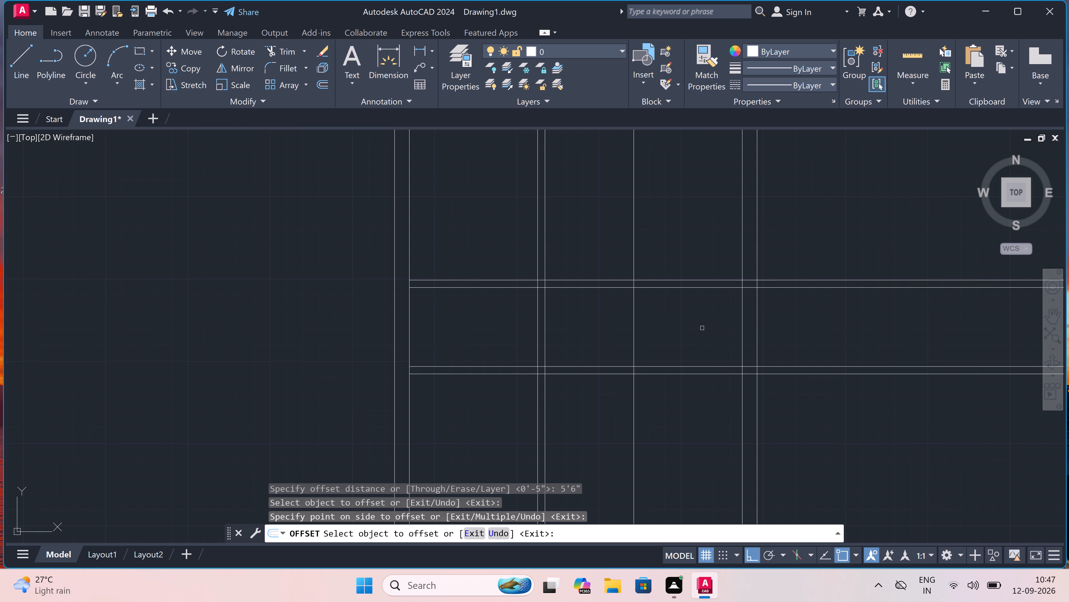
scroll(702, 328, "down", 1)
scroll(689, 326, "up", 2)
scroll(689, 326, "down", 1)
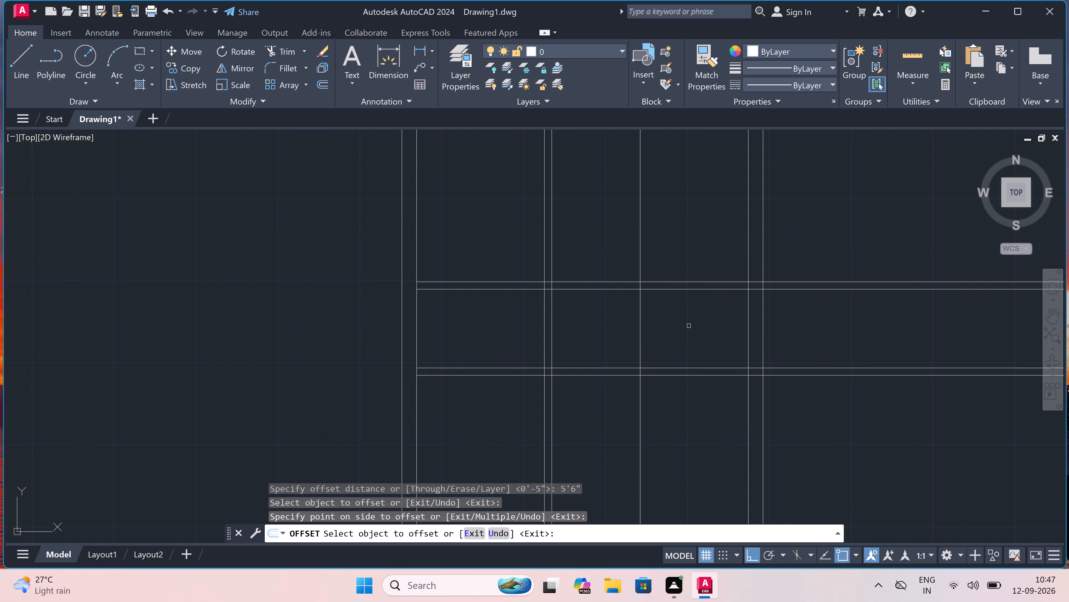
key("Escape")
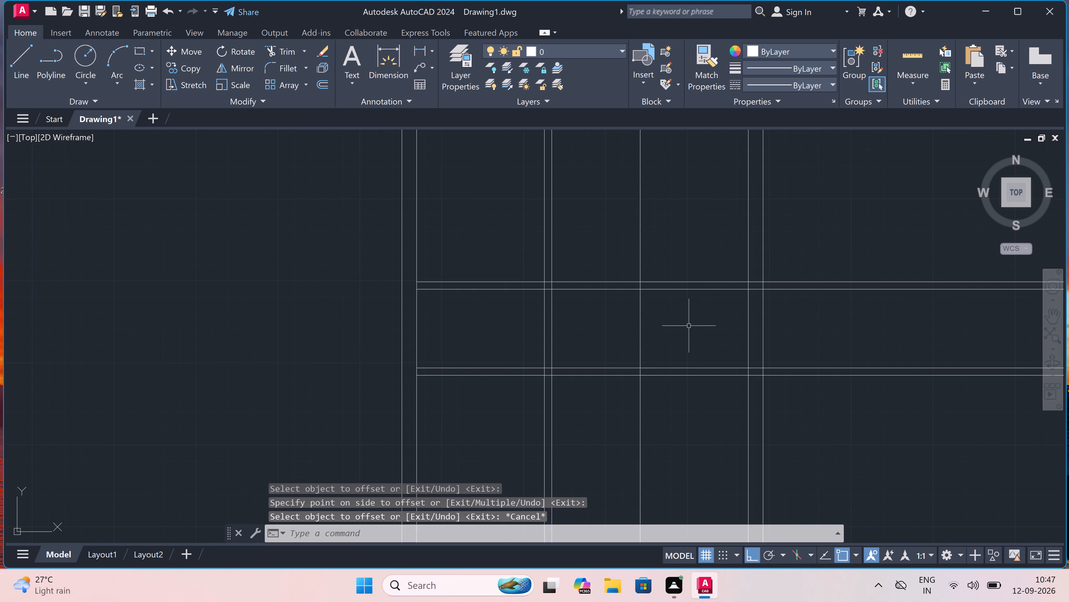
Offset the new vertical line between the partition and the 9" wall 4.5" to the left.
type("o")
key("space")
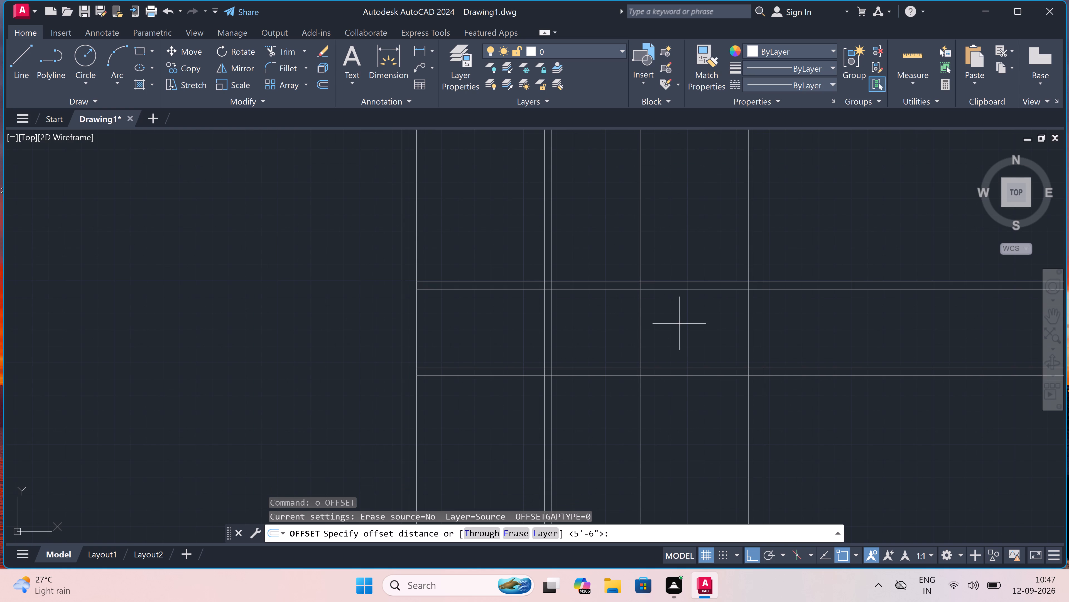
left_click(641, 330)
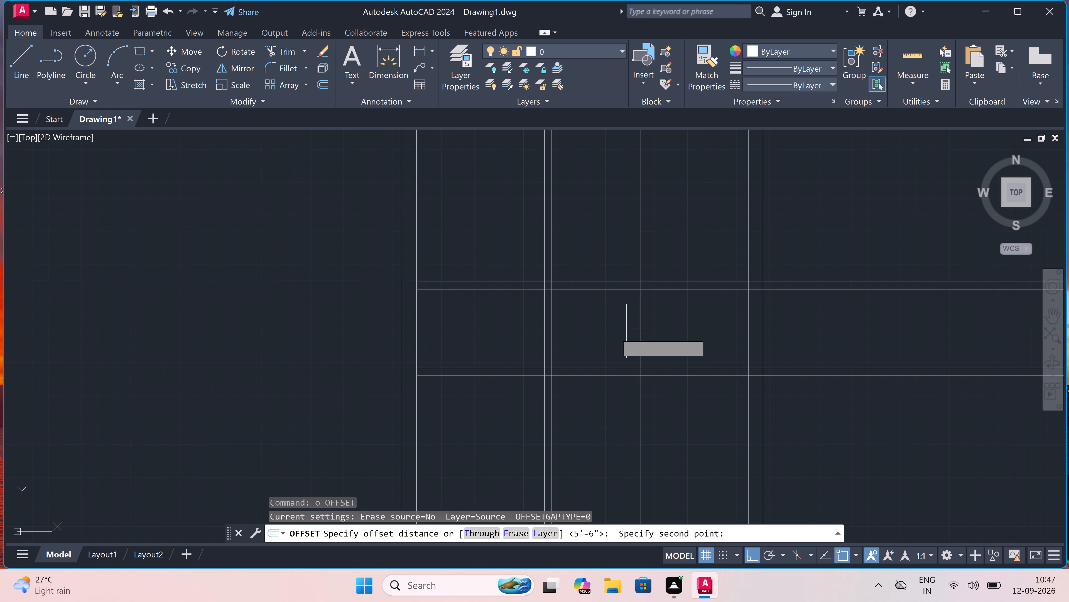
type("4.5")
type("\"")
key("space")
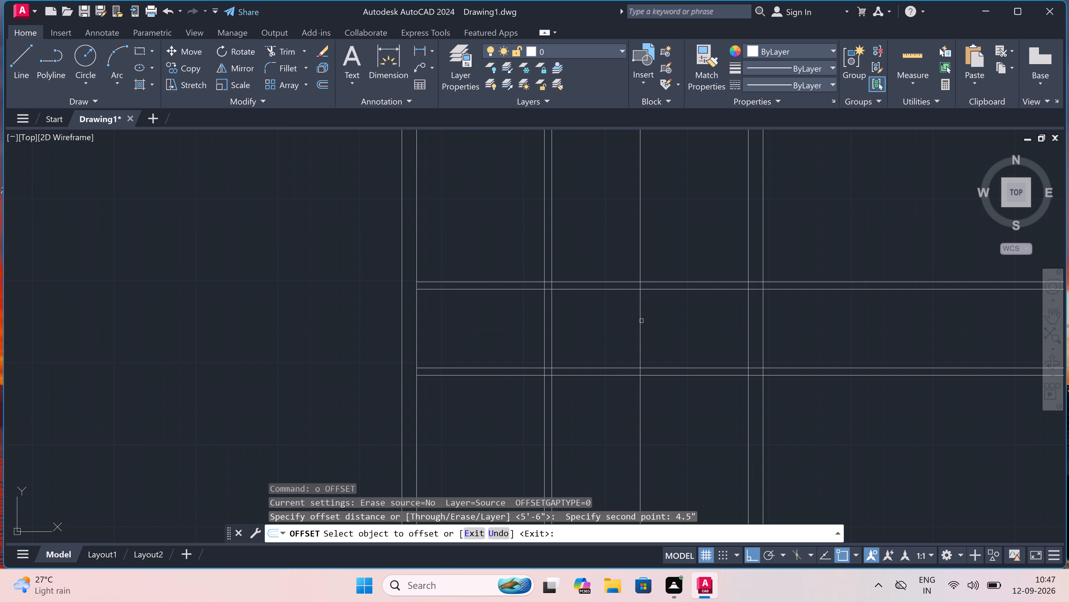
left_click(641, 320)
left_click(613, 324)
scroll(613, 324, "down", 1)
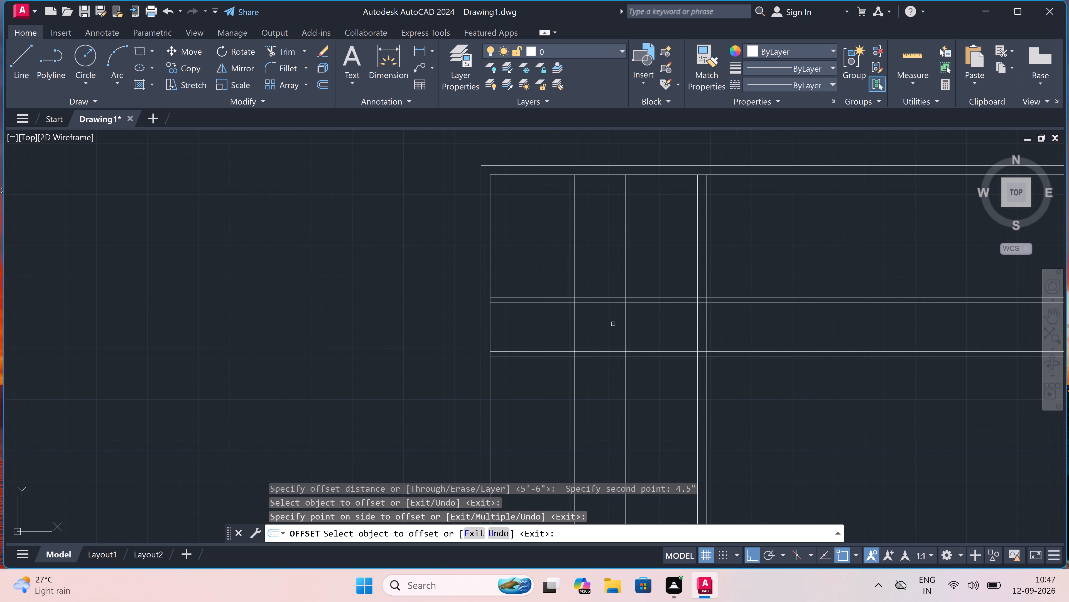
key("Escape")
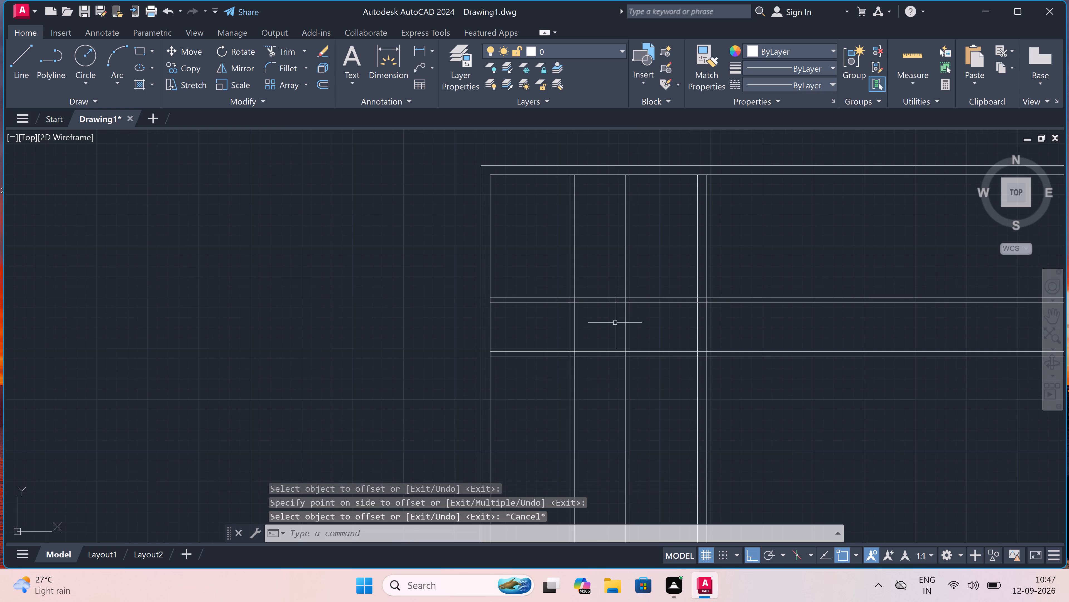
Trim both lines of the new vertical partition above the upper horizontal partition.
type("tr")
key("space")
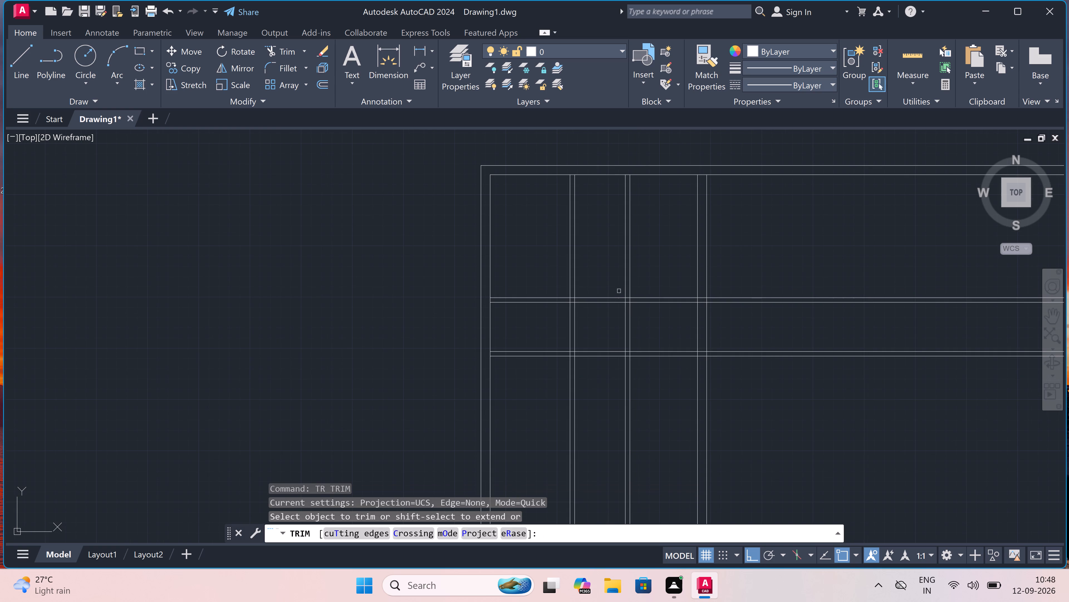
left_click(631, 270)
left_click(619, 270)
left_click_drag(622, 270, 639, 263)
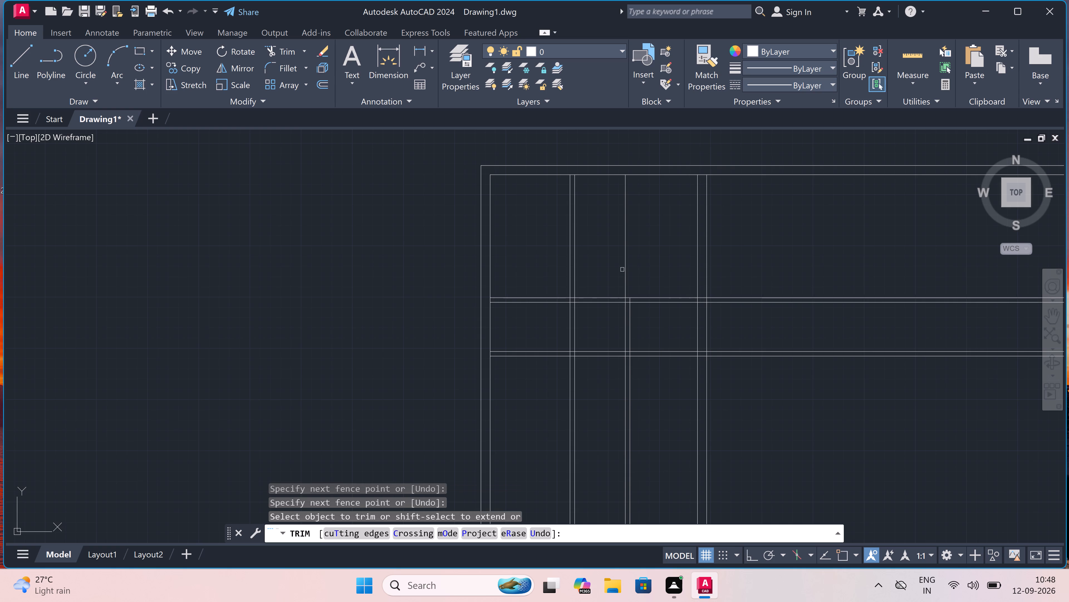
left_click(639, 263)
left_click(620, 270)
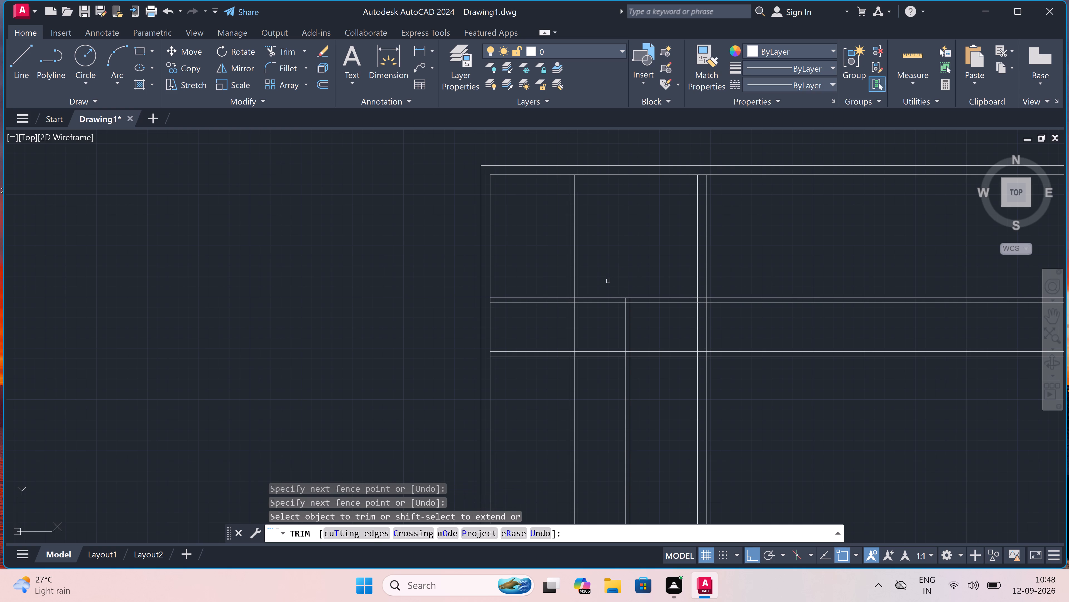
Trim both horizontal partitions across the gap between the two vertical 4.5" partitions.
left_click_drag(599, 287, 601, 294)
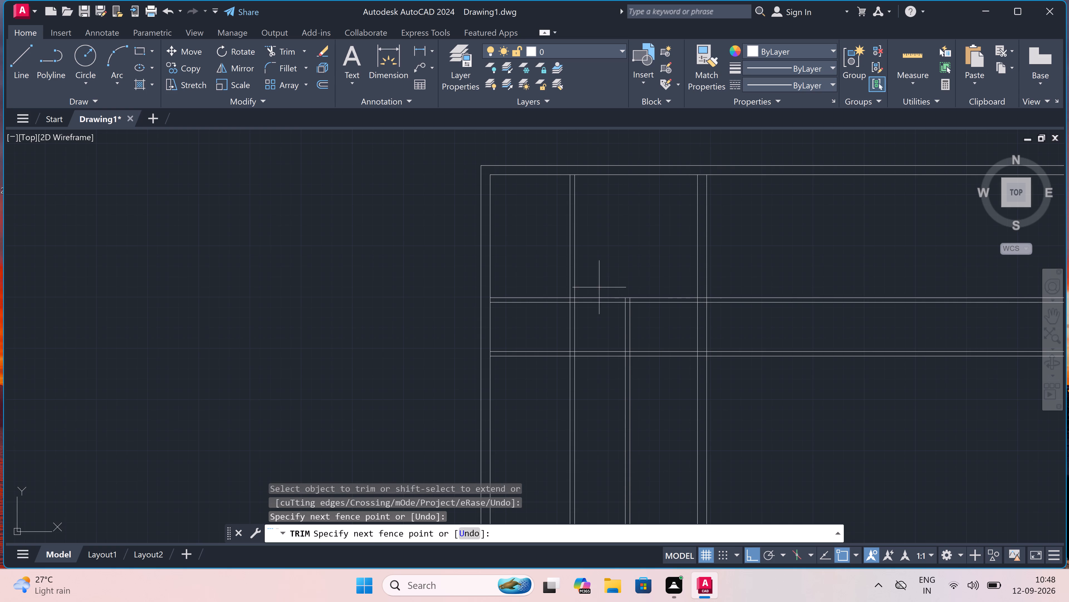
left_click_drag(601, 294, 601, 293)
double_click(596, 369)
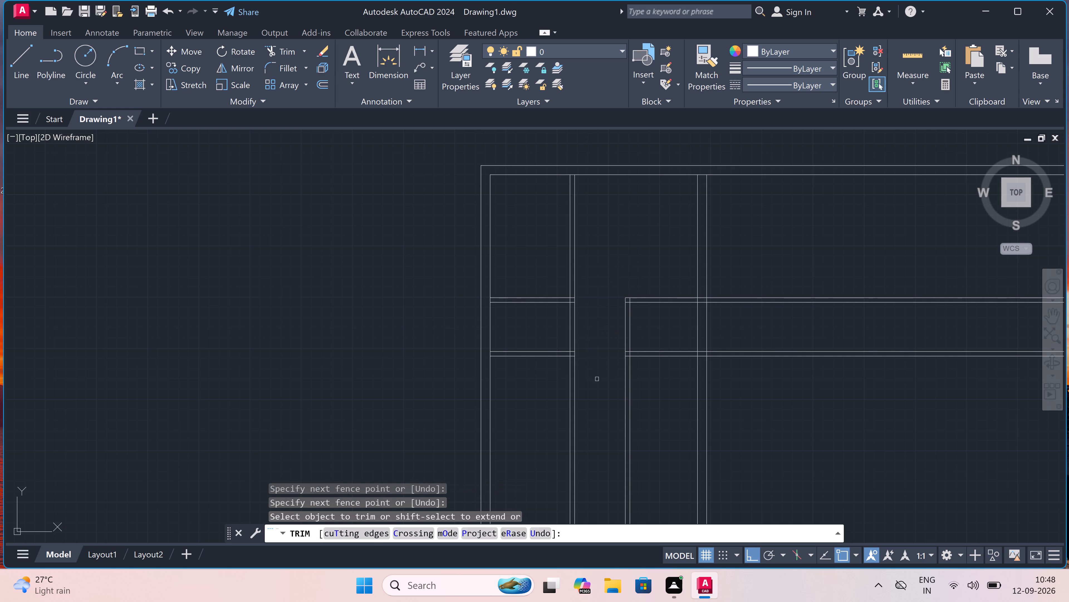
Trim both vertical 4.5" partitions below the lower horizontal partition.
left_click_drag(655, 414, 648, 416)
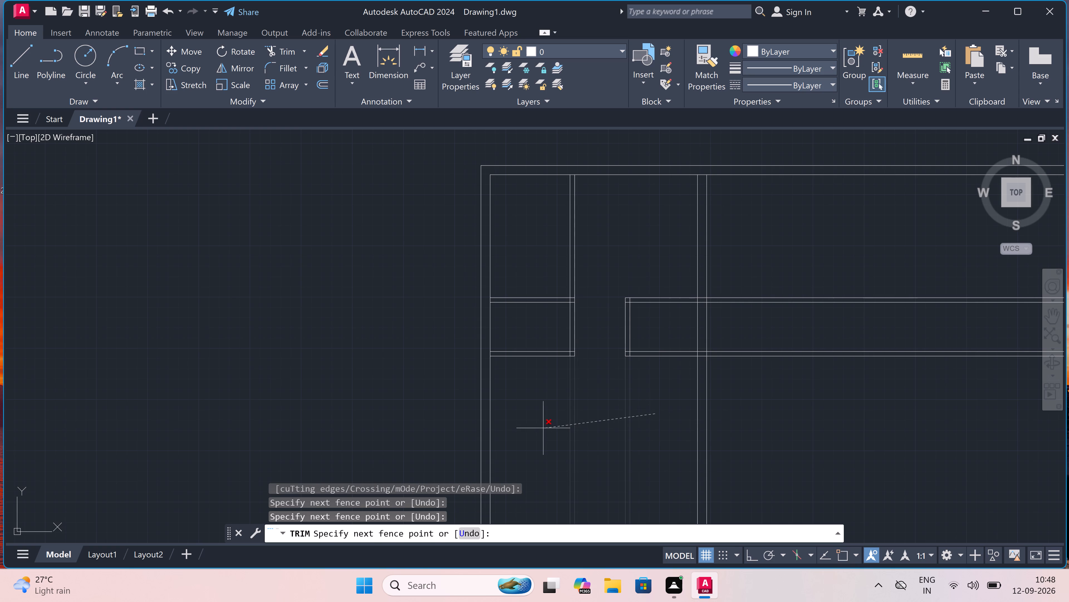
left_click(537, 417)
Trim the lower horizontal partition beside the left outer wall and the vertical partition stub below the upper-left room.
left_click_drag(529, 404, 526, 394)
left_click_drag(526, 386, 526, 383)
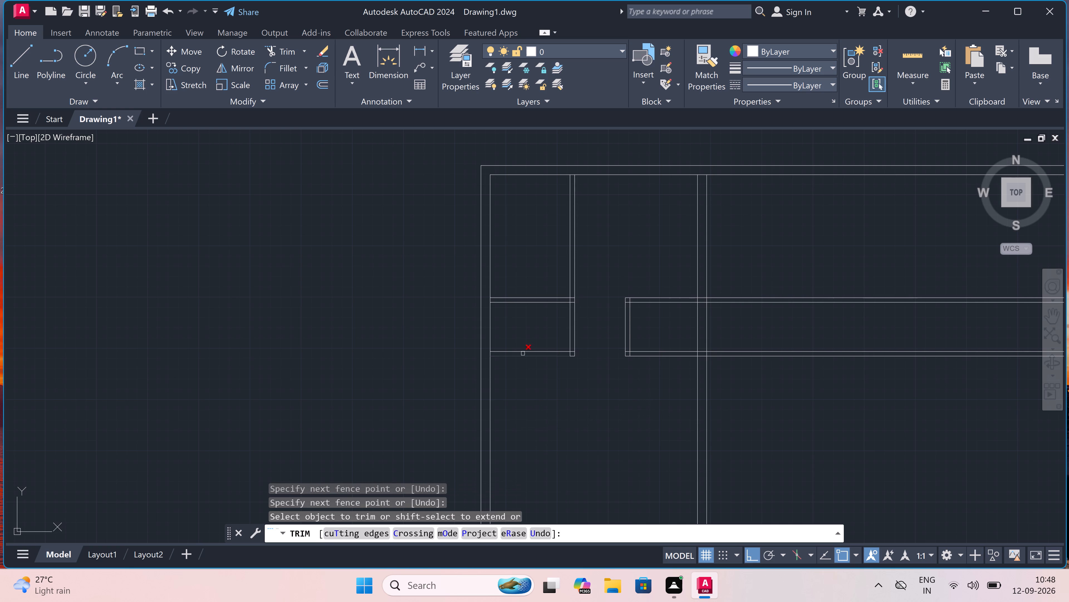
left_click_drag(523, 346, 523, 352)
left_click(524, 365)
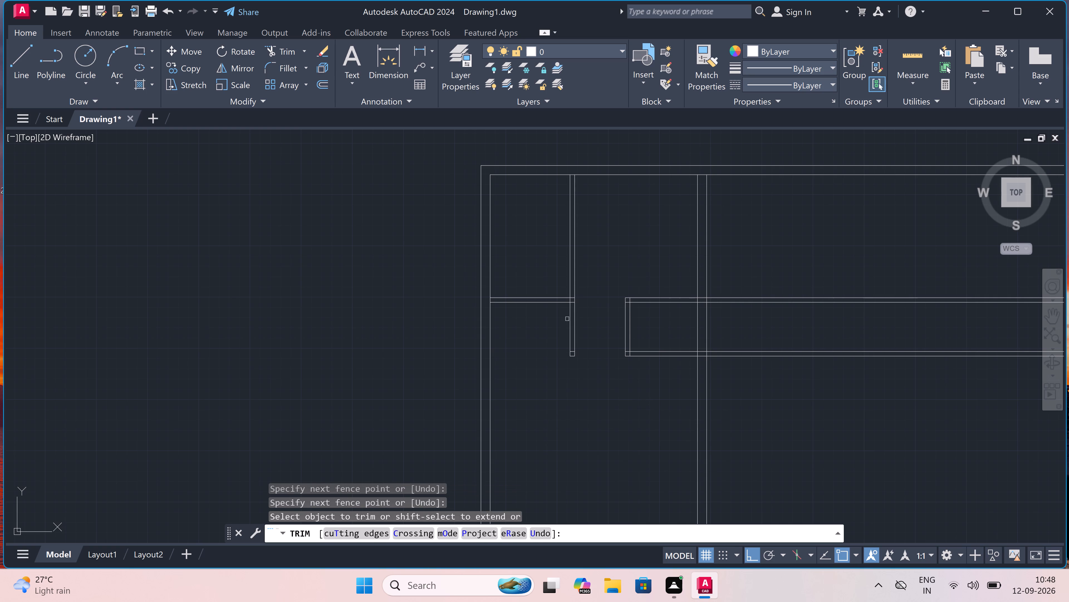
left_click(581, 311)
left_click(559, 325)
Remove the small leftover square of lines below the upper-left room's corner with Trim.
scroll(578, 363, "up", 4)
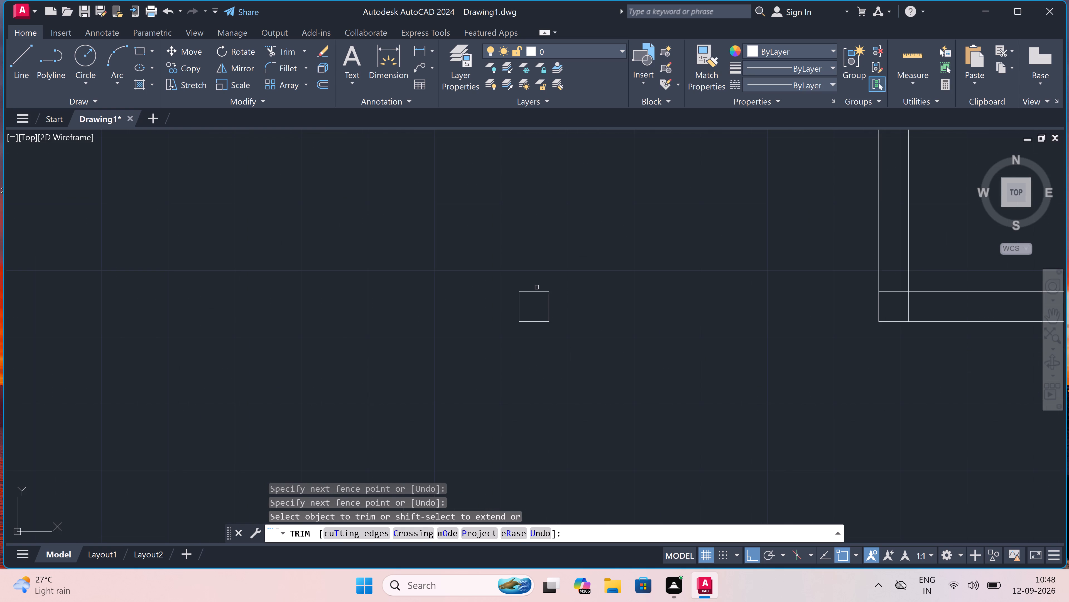
left_click_drag(537, 287, 537, 294)
left_click_drag(537, 298, 536, 301)
left_click(538, 325)
left_click(534, 309)
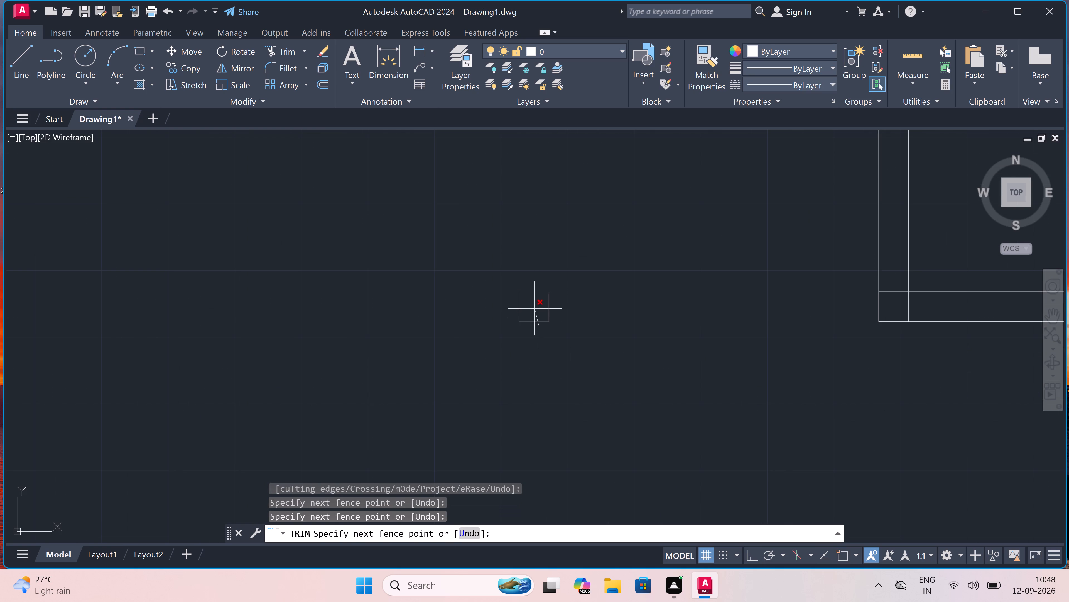
left_click_drag(506, 314, 509, 313)
left_click_drag(513, 312, 518, 312)
left_click_drag(581, 302, 578, 303)
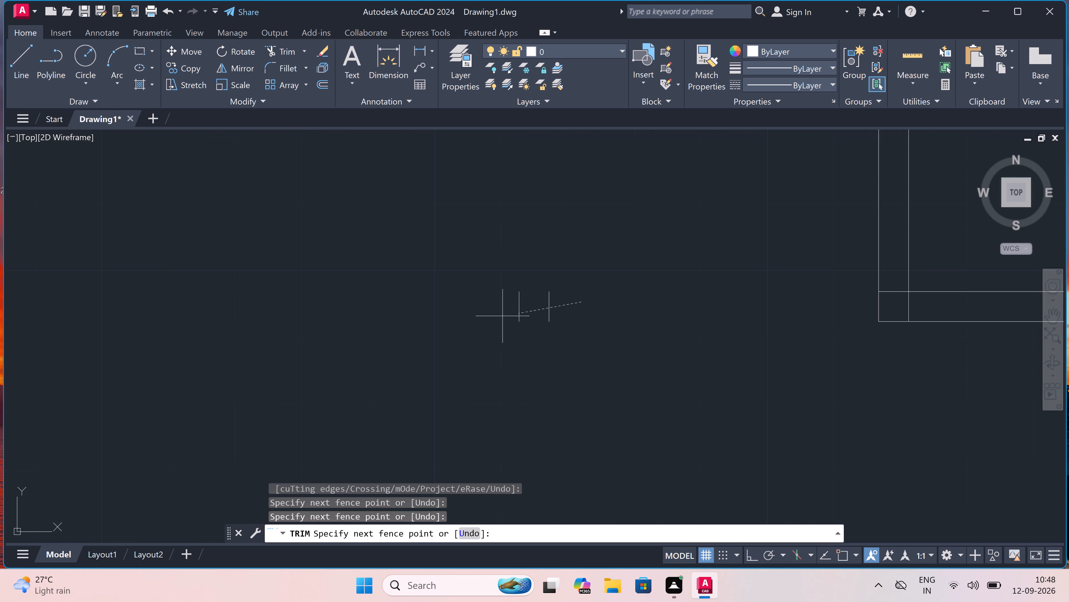
left_click(483, 316)
Trim both horizontal partitions to the right of the 9" vertical wall.
scroll(484, 309, "down", 5)
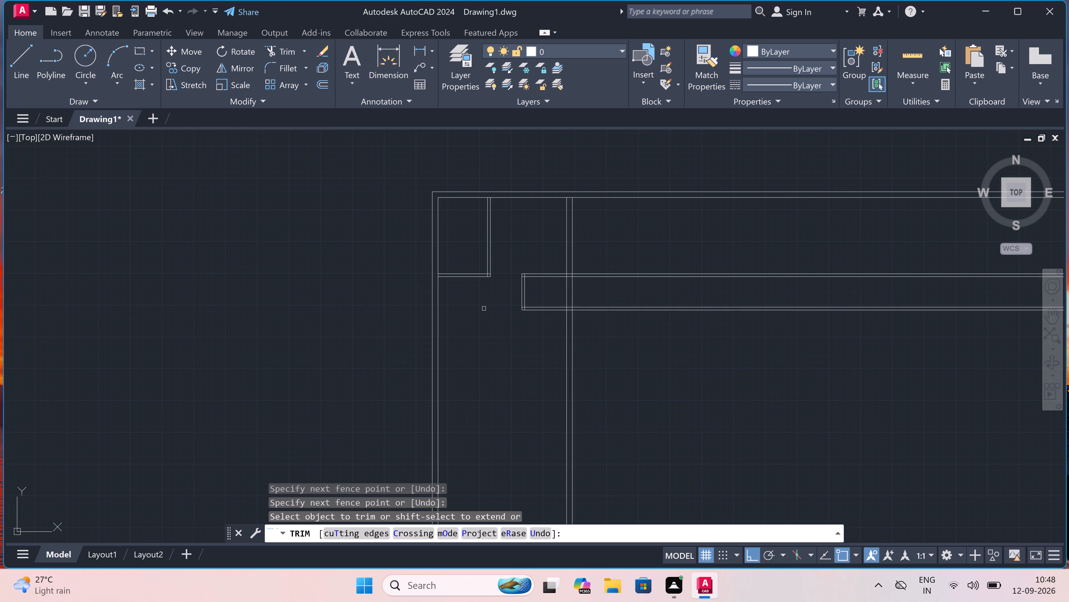
scroll(484, 309, "up", 1)
scroll(484, 309, "down", 2)
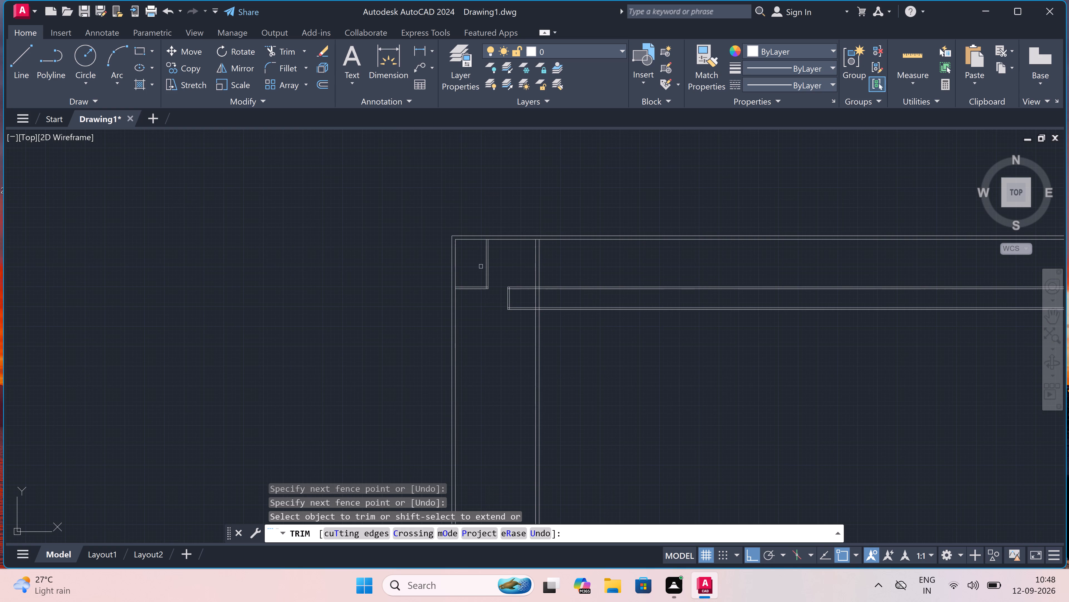
scroll(486, 285, "up", 2)
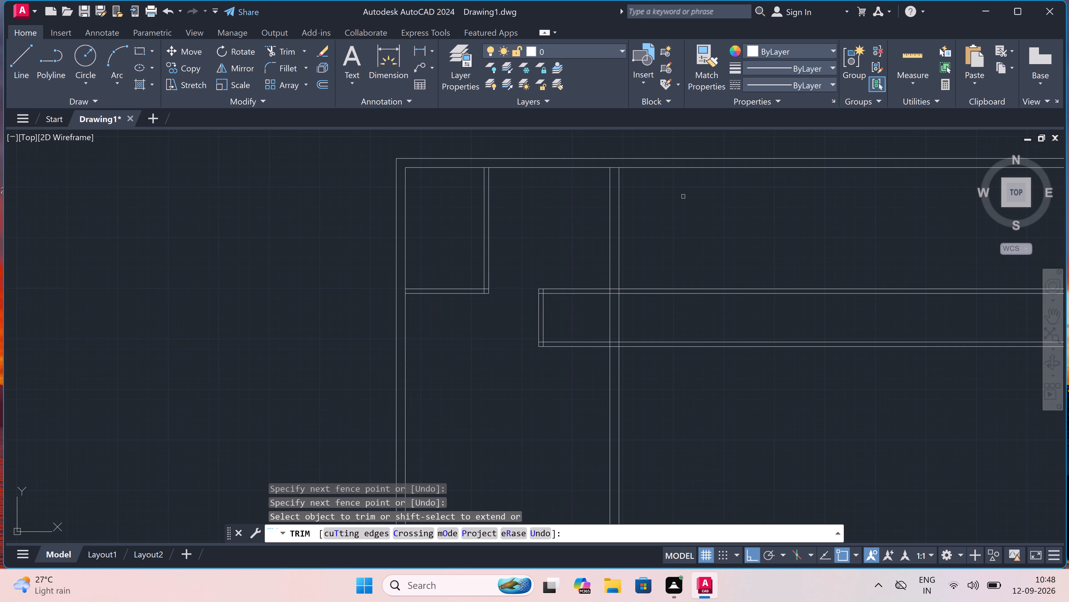
left_click_drag(681, 199, 682, 208)
left_click(688, 400)
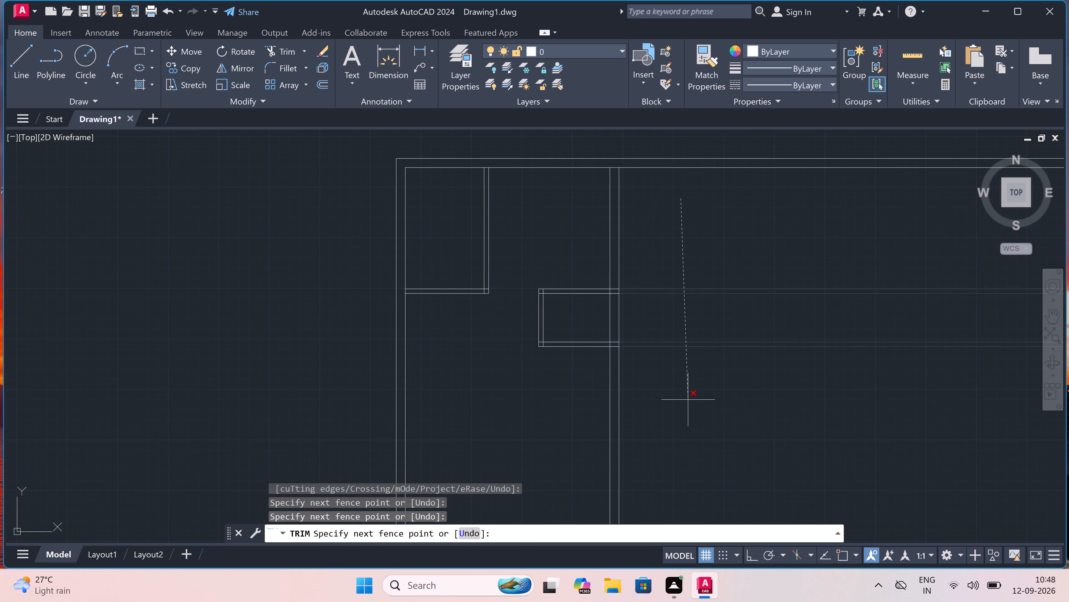
key("Escape")
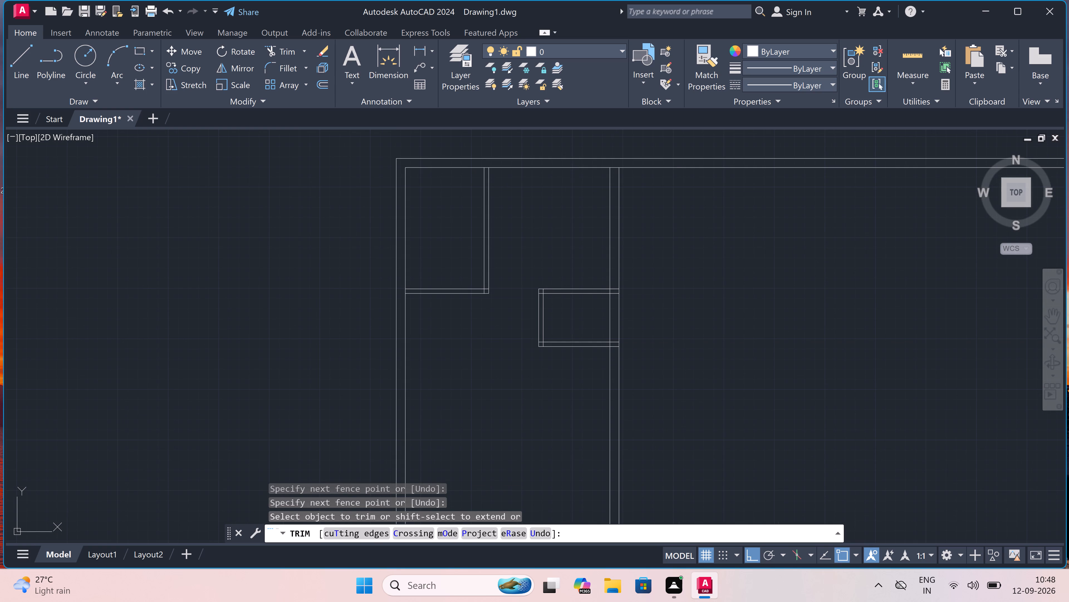
Extend the right line of the 9" vertical wall up to the outer line of the top wall.
type("ex")
key("space")
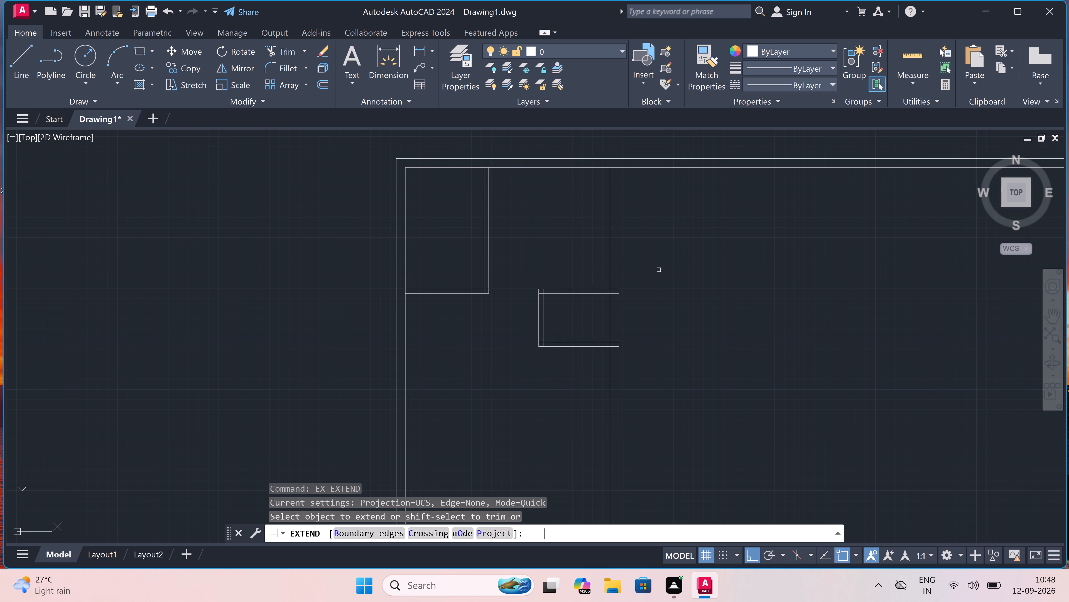
left_click(618, 207)
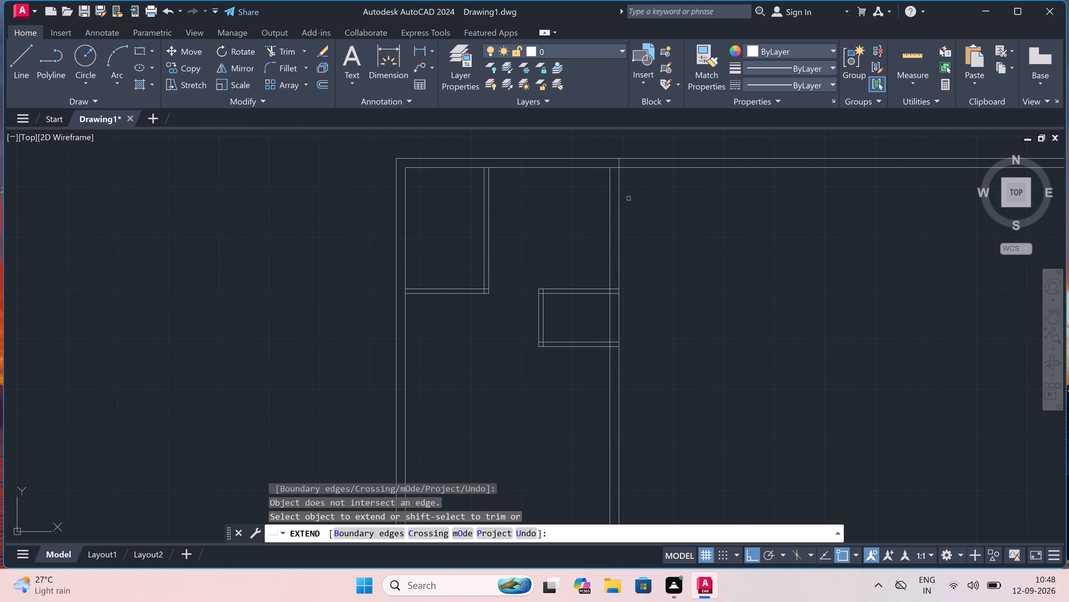
key("Escape")
Trim both top wall lines to the right of the 9" vertical wall, closing the building's upper-right corner.
type("tr")
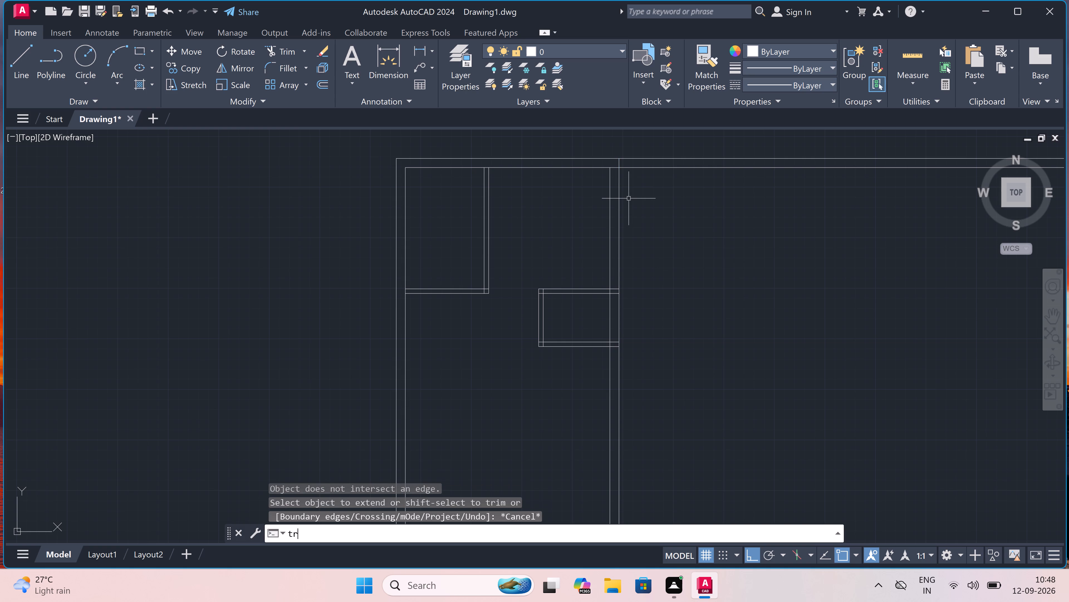
key("space")
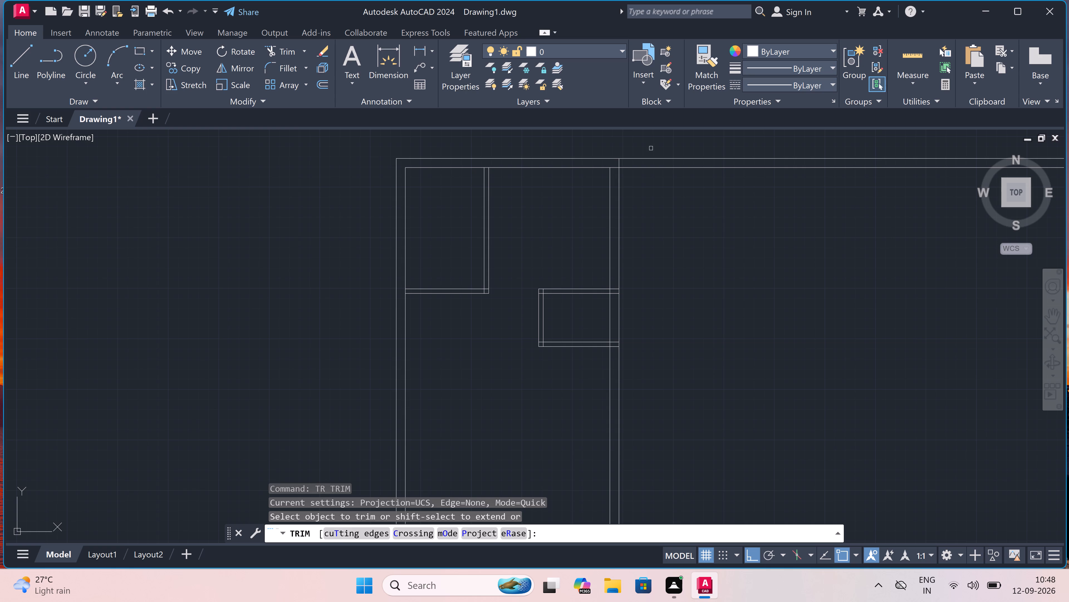
left_click_drag(651, 148, 654, 161)
left_click(656, 209)
left_click(655, 154)
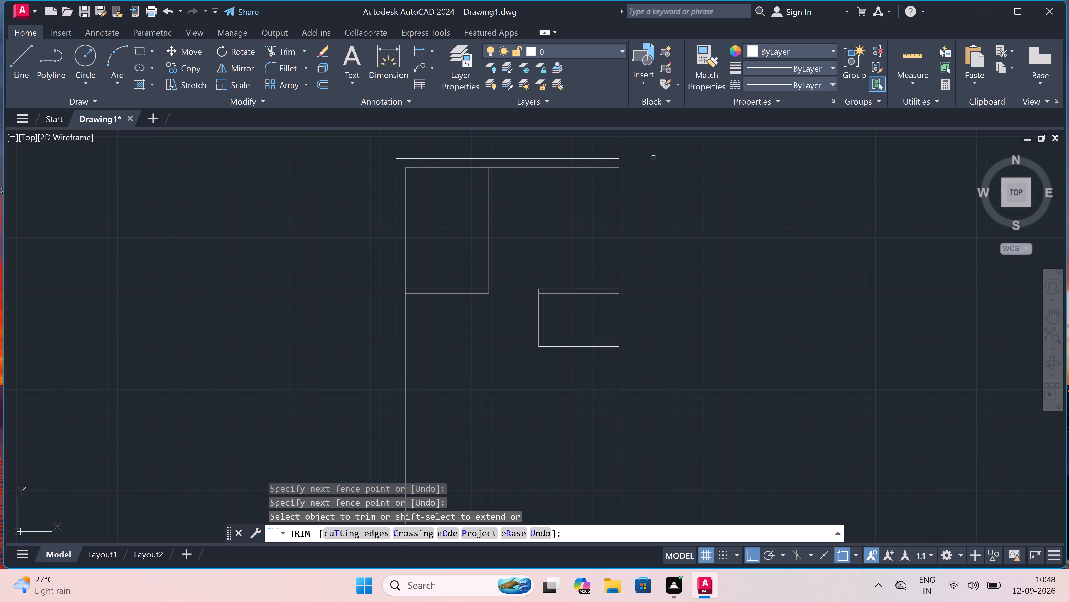
key("Escape")
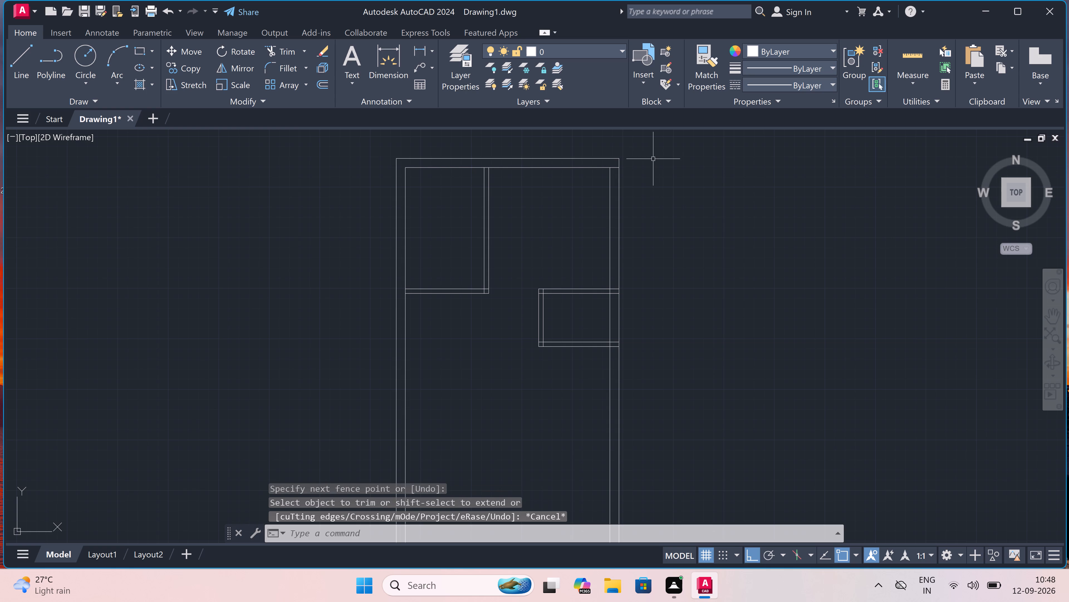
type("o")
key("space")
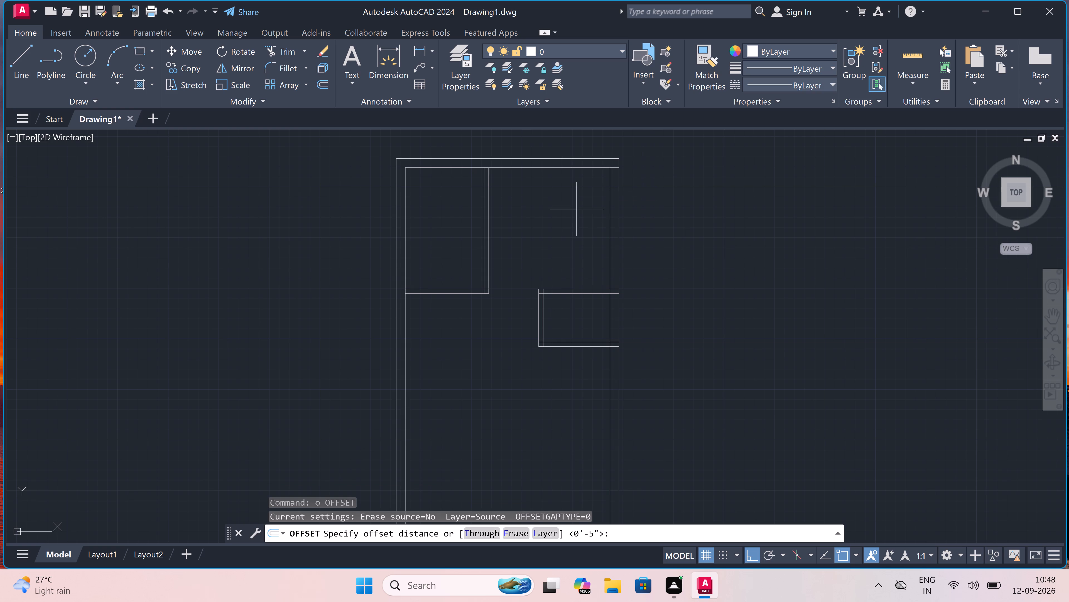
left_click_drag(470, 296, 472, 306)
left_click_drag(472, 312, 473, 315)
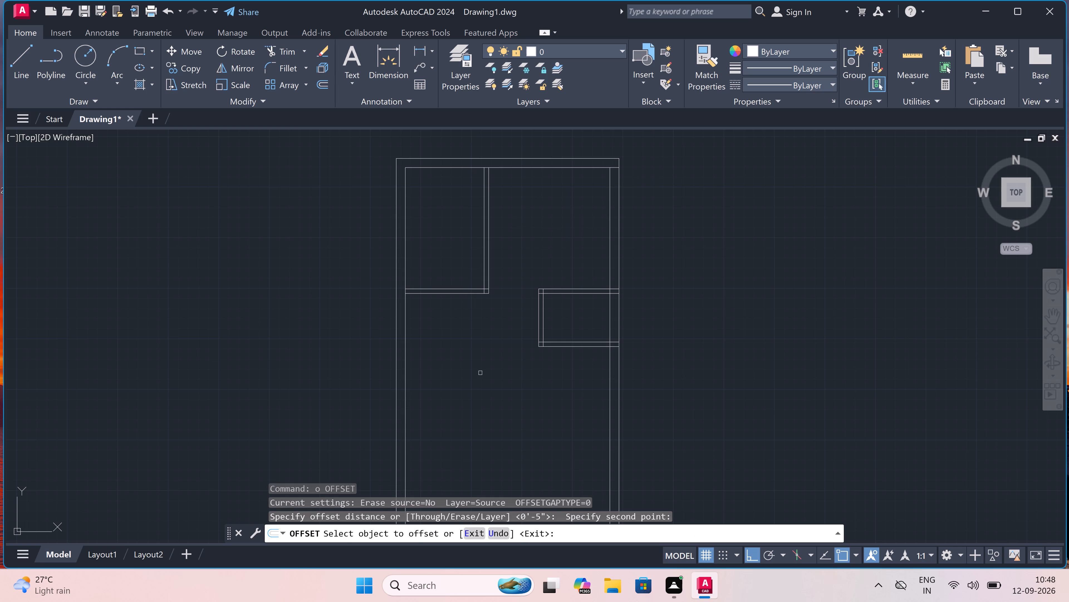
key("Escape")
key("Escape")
Offset the lower line of the upper-left room's bottom partition 10' downward.
type("o")
key("space")
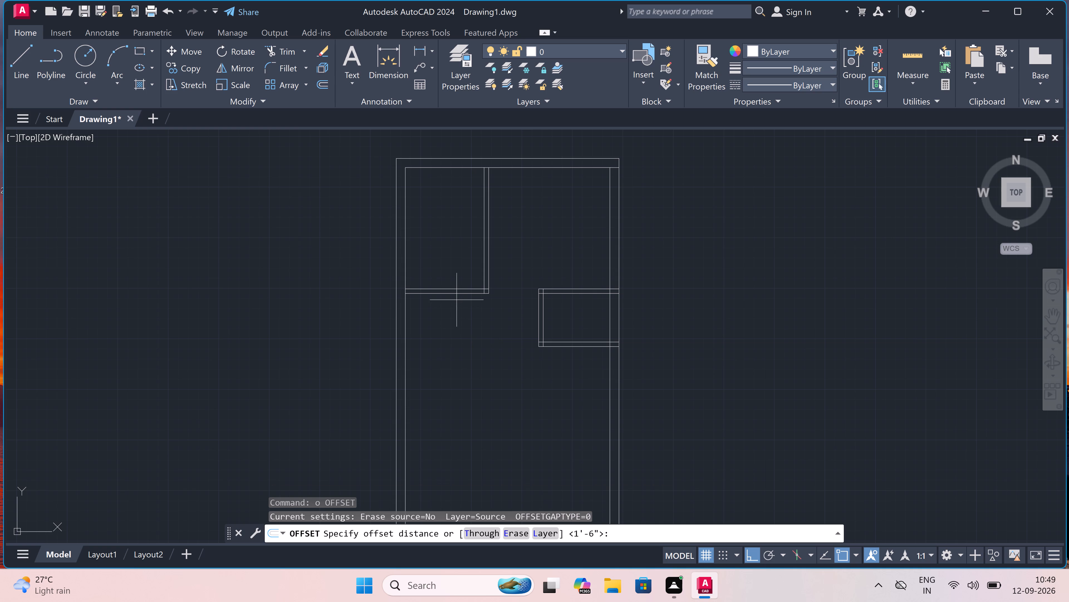
left_click_drag(456, 295, 457, 301)
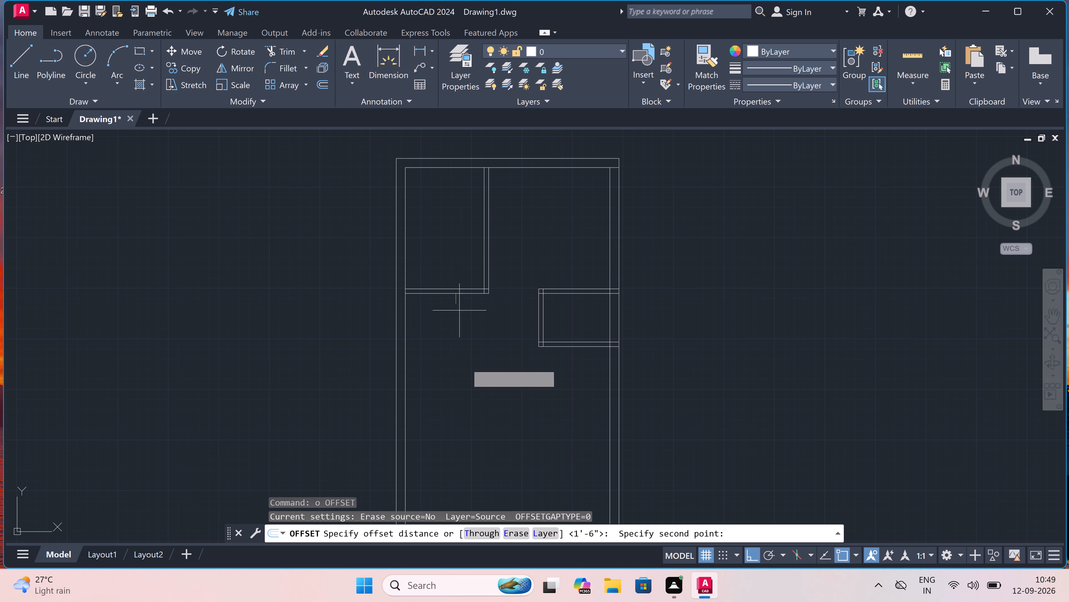
type("10'")
key("space")
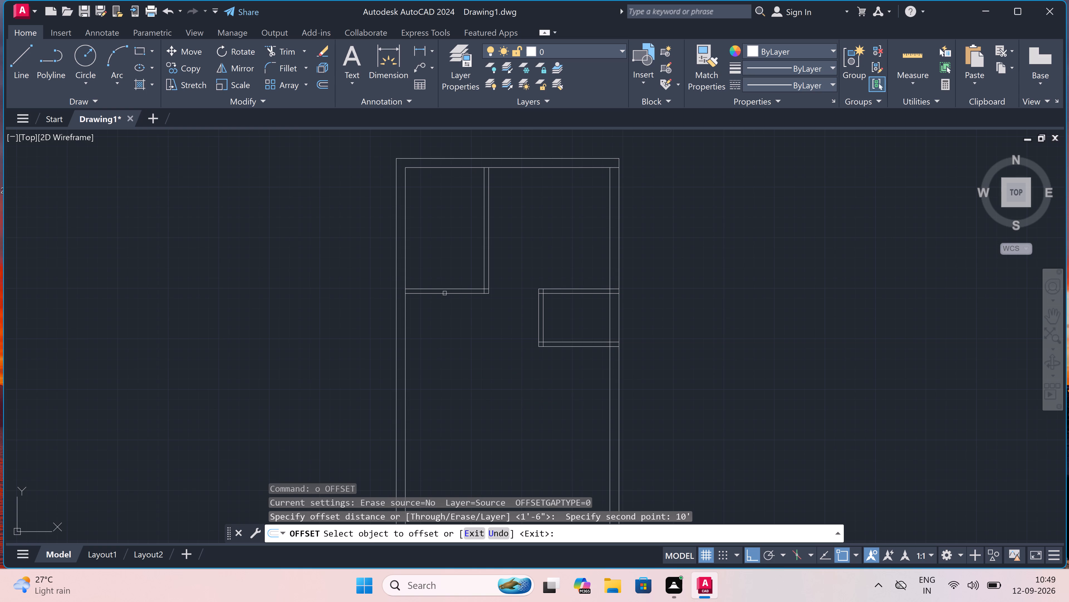
left_click_drag(445, 293, 445, 298)
left_click(446, 319)
scroll(453, 342, "down", 1)
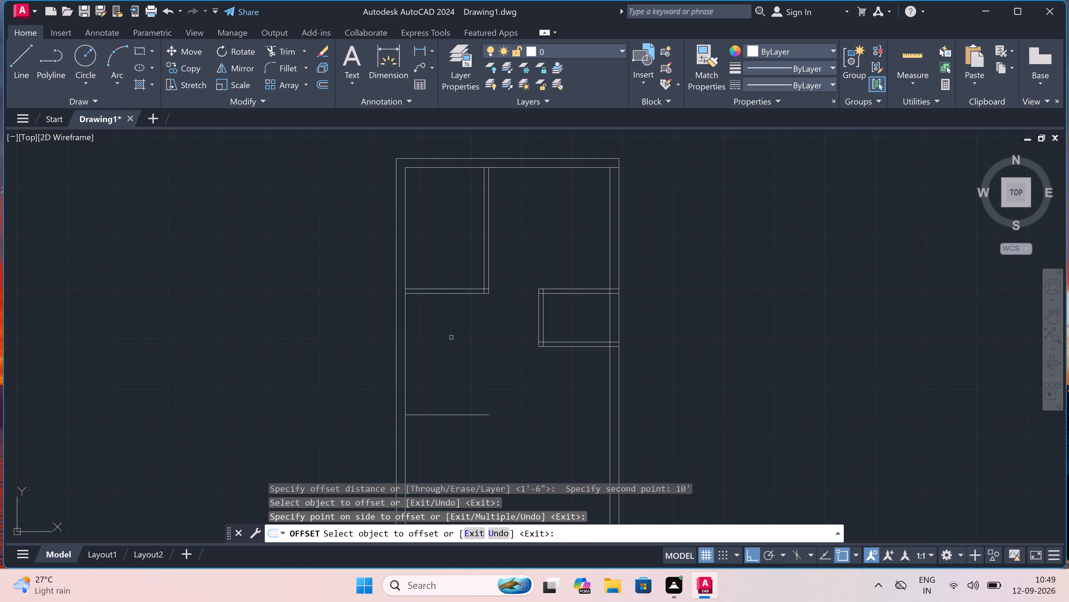
scroll(453, 342, "down", 3)
scroll(457, 349, "up", 4)
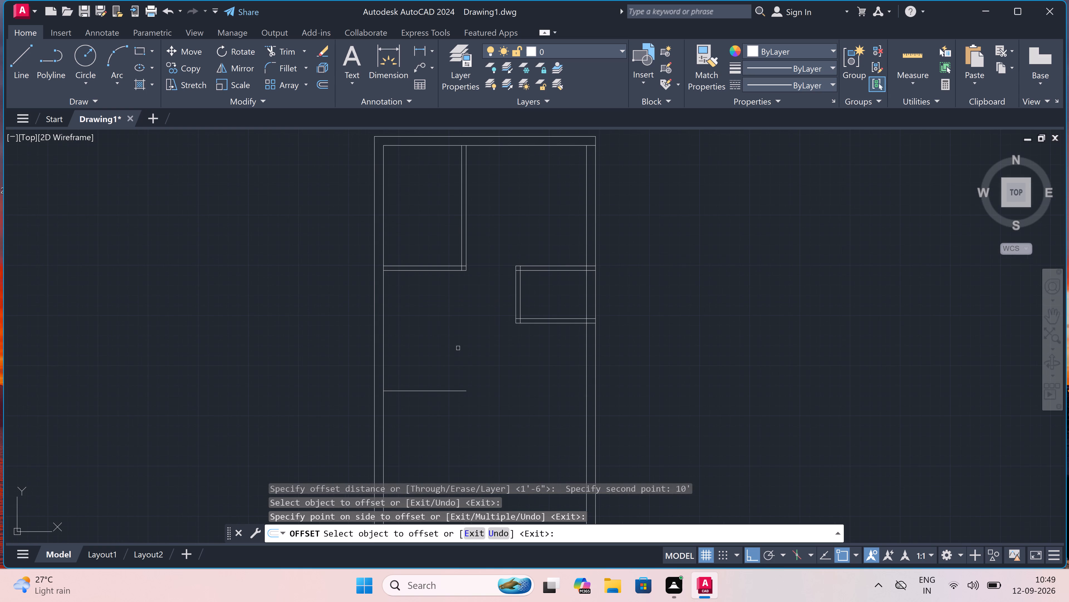
Offset the lone horizontal line below the upper-left room 9" downward to form a wall.
key("Escape")
type("o")
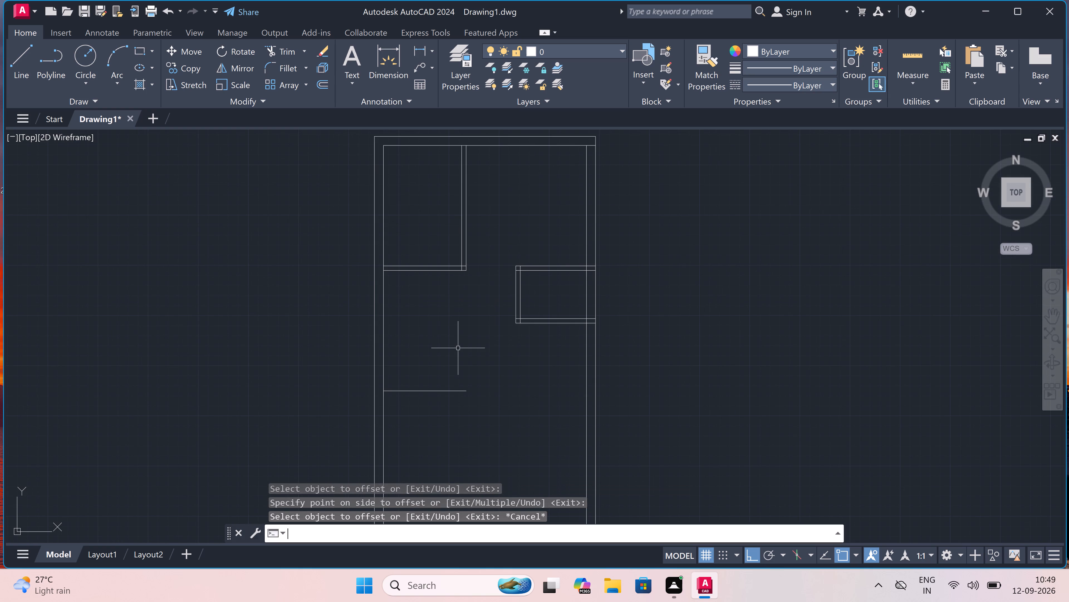
key("space")
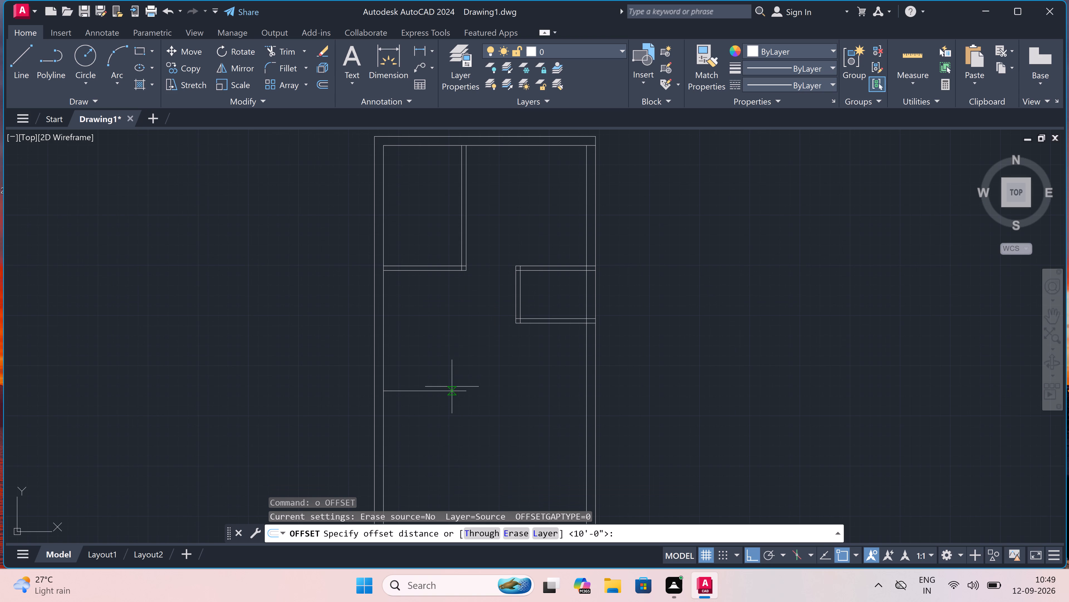
left_click(452, 390)
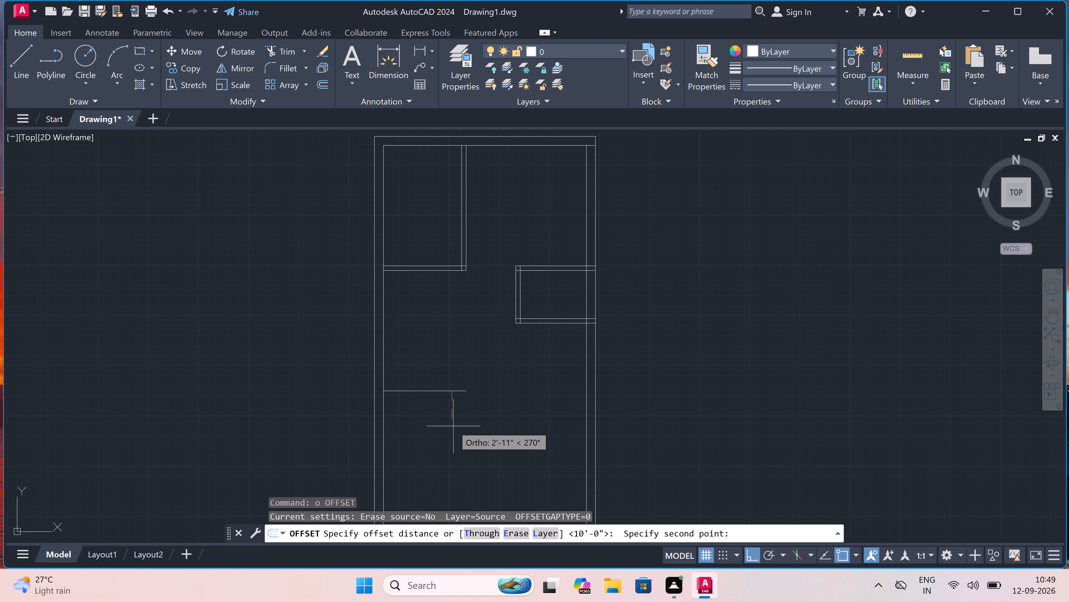
key("9")
type("\"")
key("space")
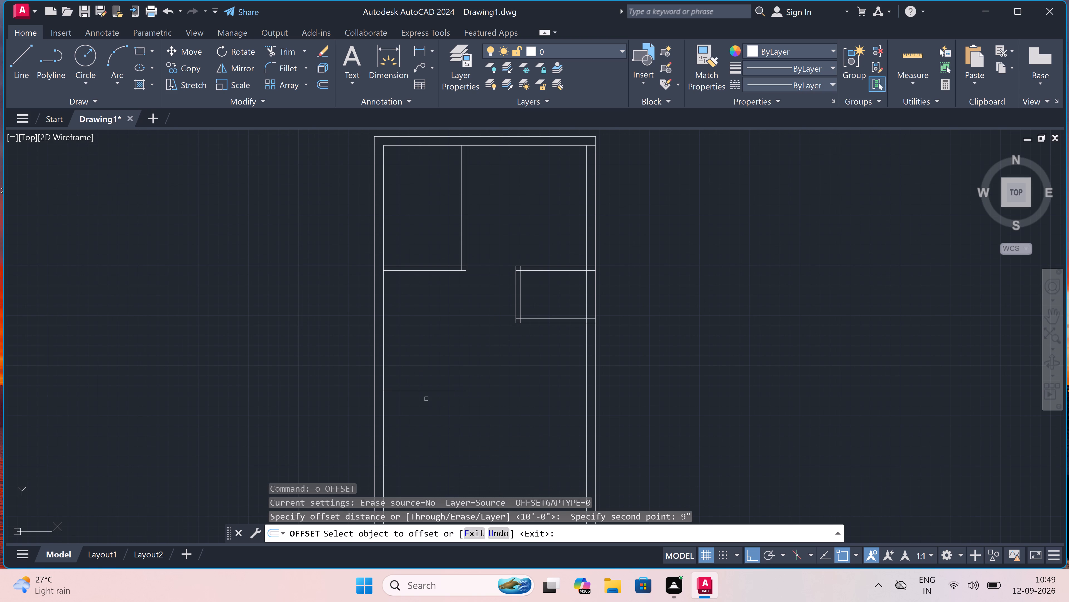
double_click(423, 392)
left_click(423, 406)
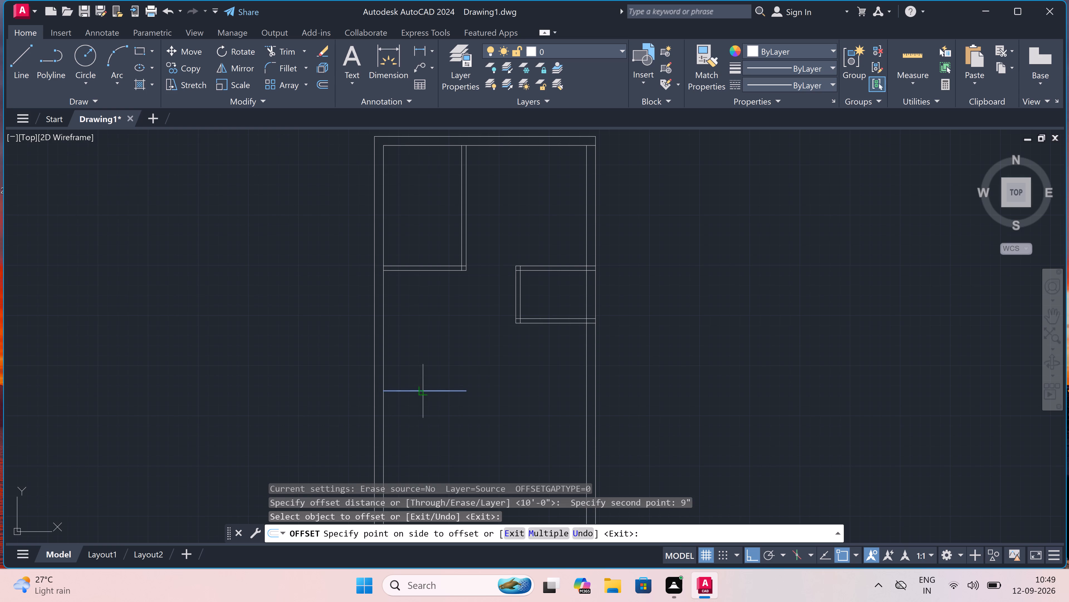
scroll(423, 406, "down", 1)
scroll(422, 406, "up", 2)
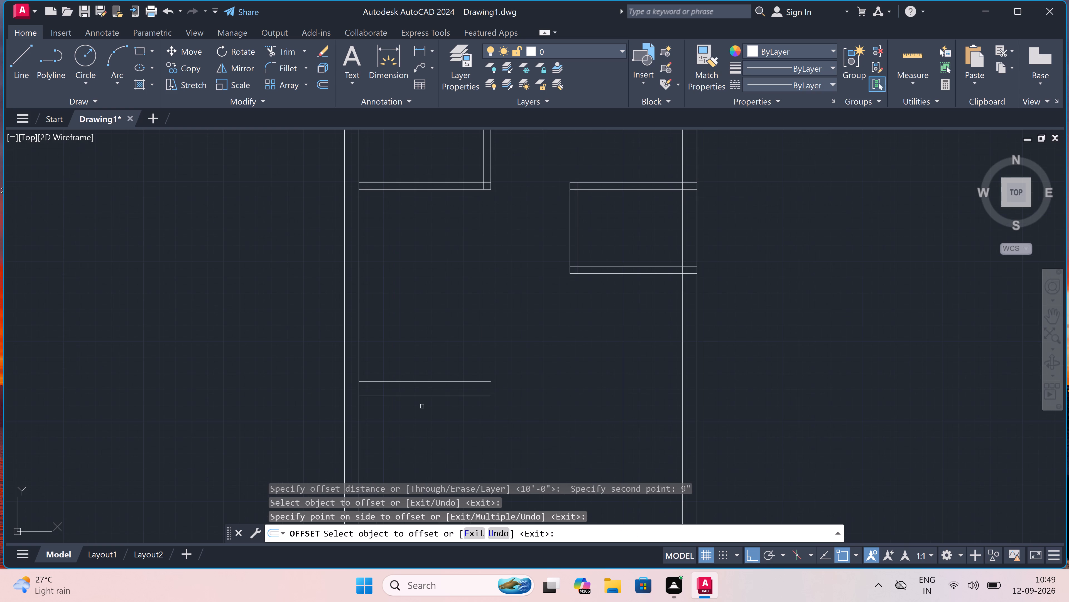
Extend both lines of the new 9" horizontal wall to the outer lines of the building's left and right walls.
key("Escape")
type("ex")
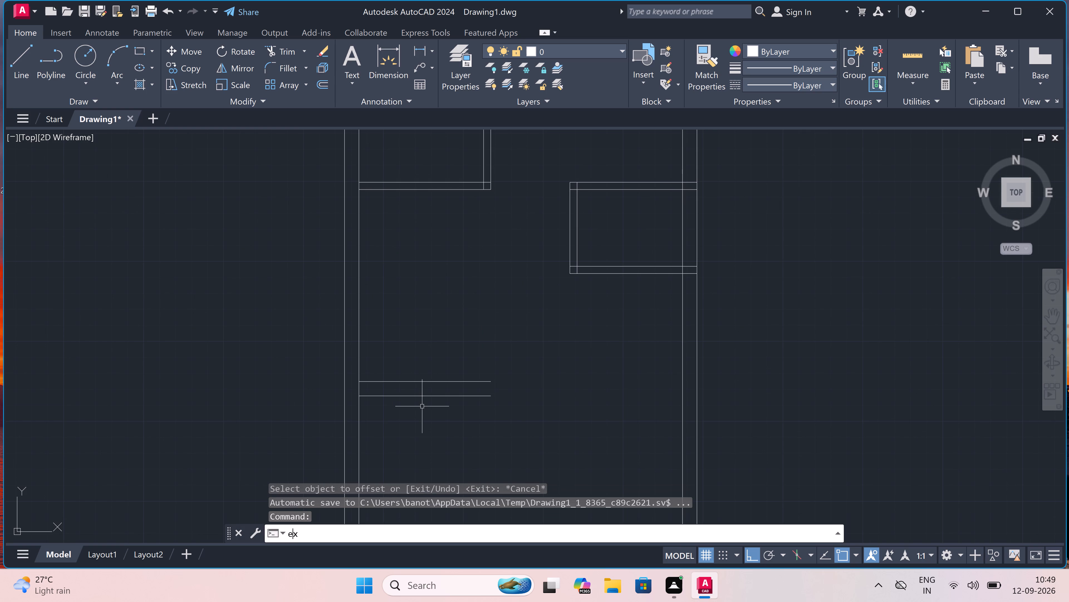
key("space")
left_click(421, 409)
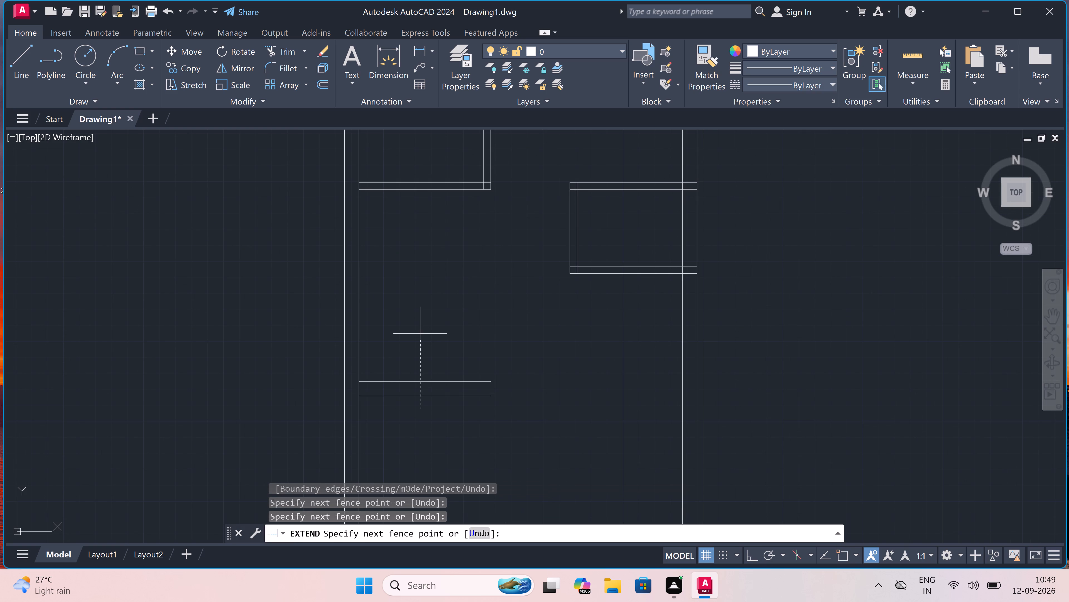
left_click(418, 324)
left_click_drag(419, 324, 475, 409)
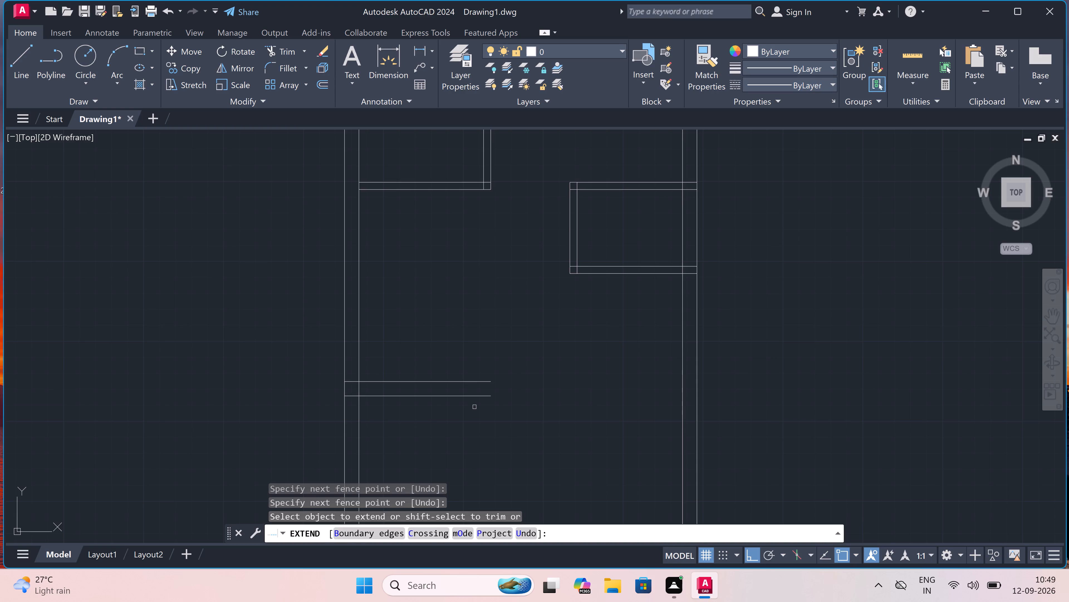
left_click_drag(473, 422, 473, 419)
left_click(459, 216)
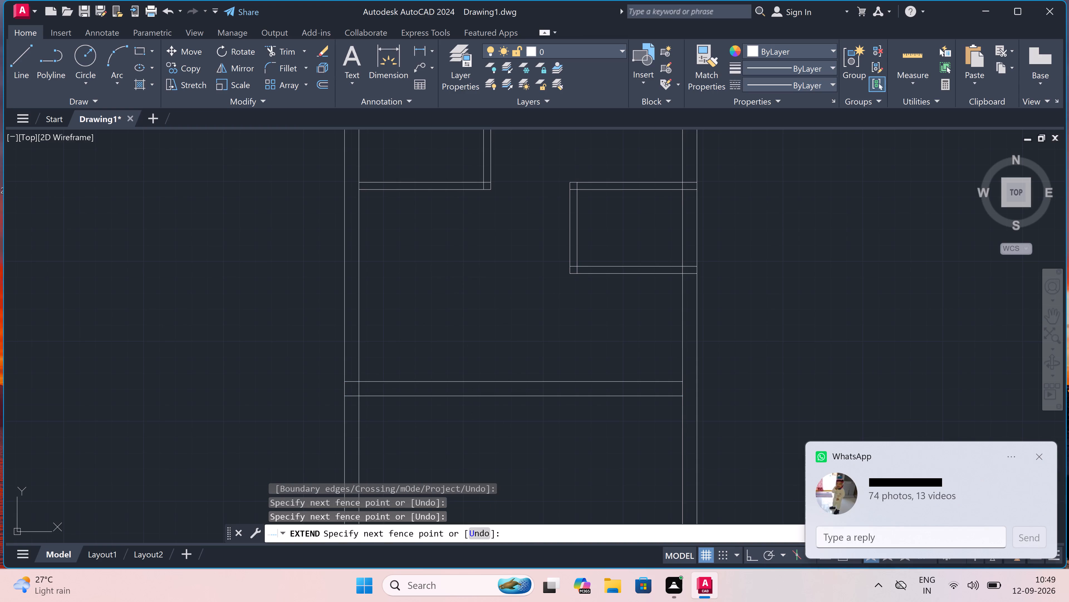
left_click(615, 413)
left_click(567, 331)
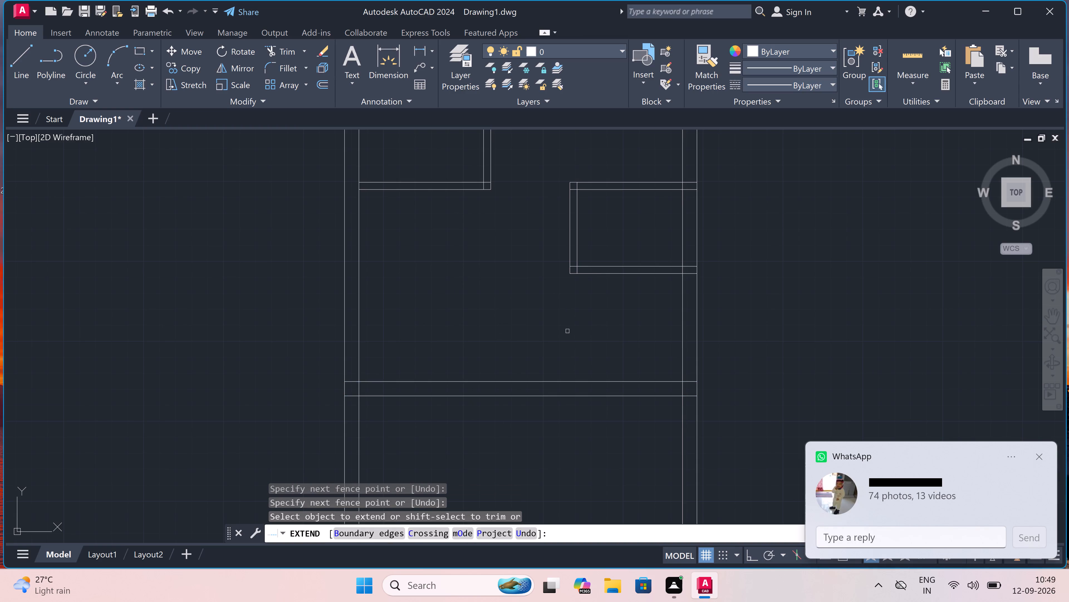
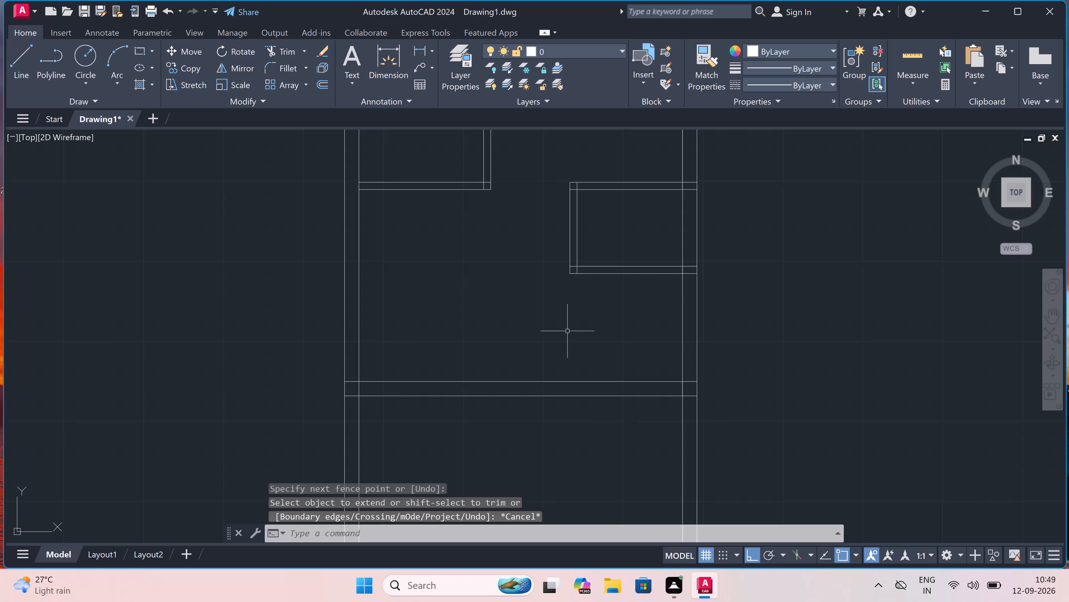
Trim the overlapping inner wall lines where the lower 9" horizontal wall meets the building's left and right walls.
type("tr")
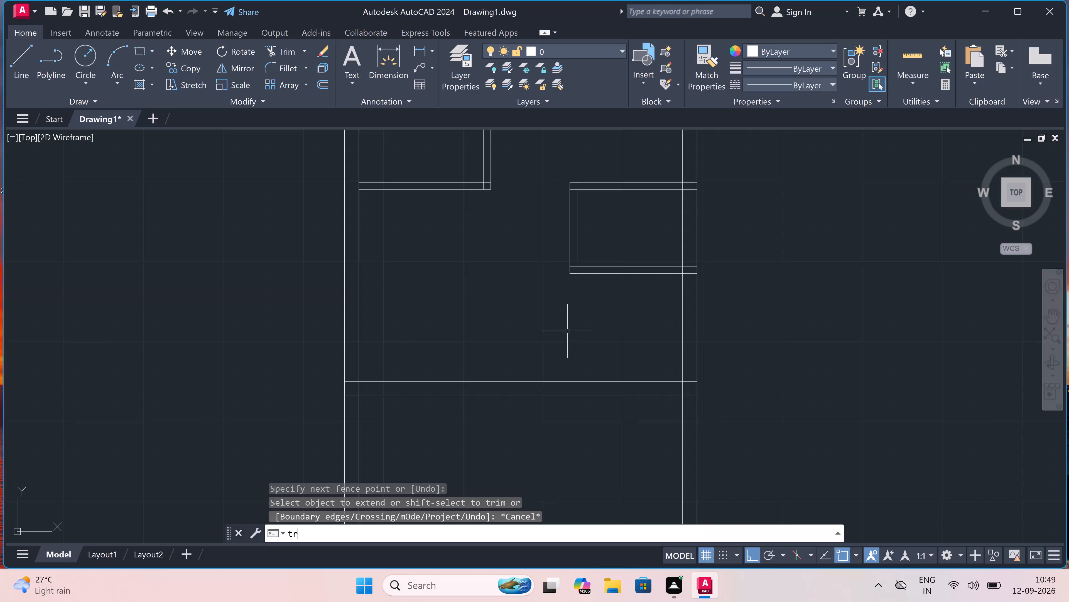
key("space")
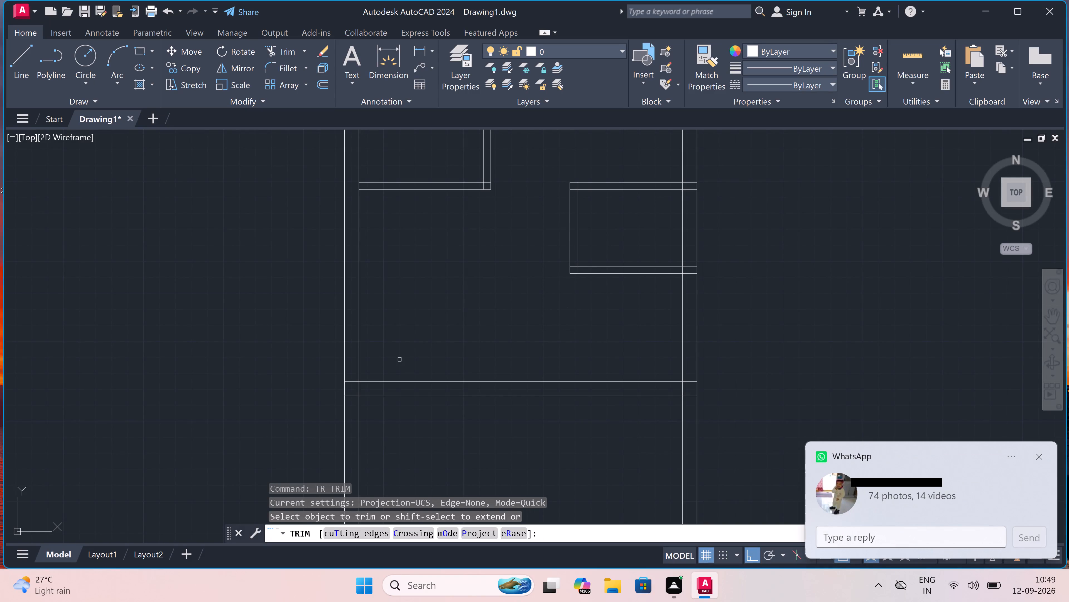
scroll(351, 389, "up", 3)
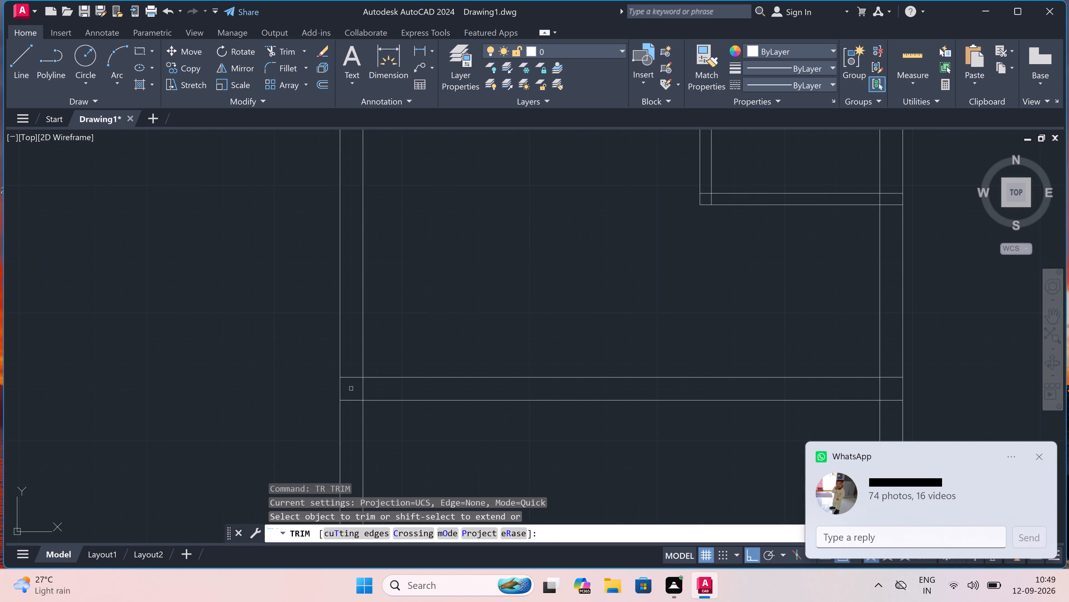
left_click_drag(350, 385, 350, 380)
left_click(344, 338)
left_click_drag(350, 365, 355, 367)
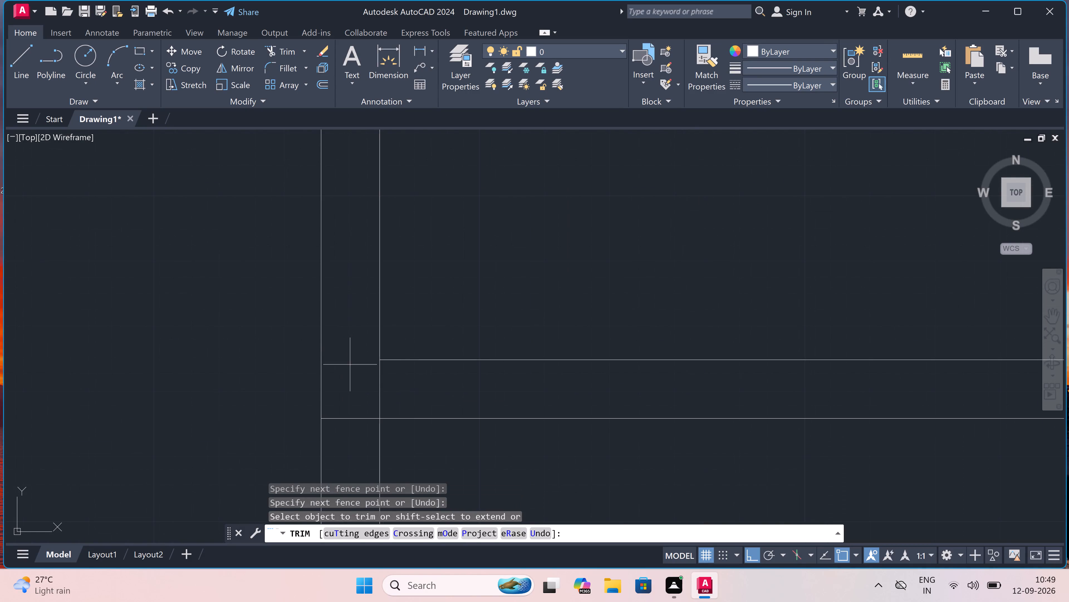
left_click(399, 382)
scroll(400, 382, "down", 5)
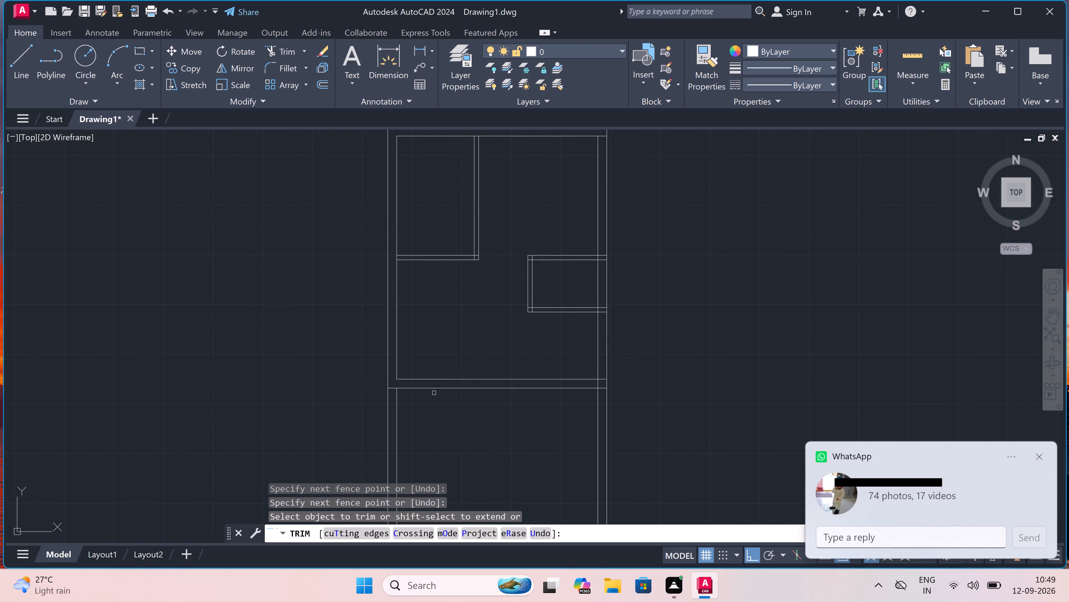
scroll(594, 389, "up", 4)
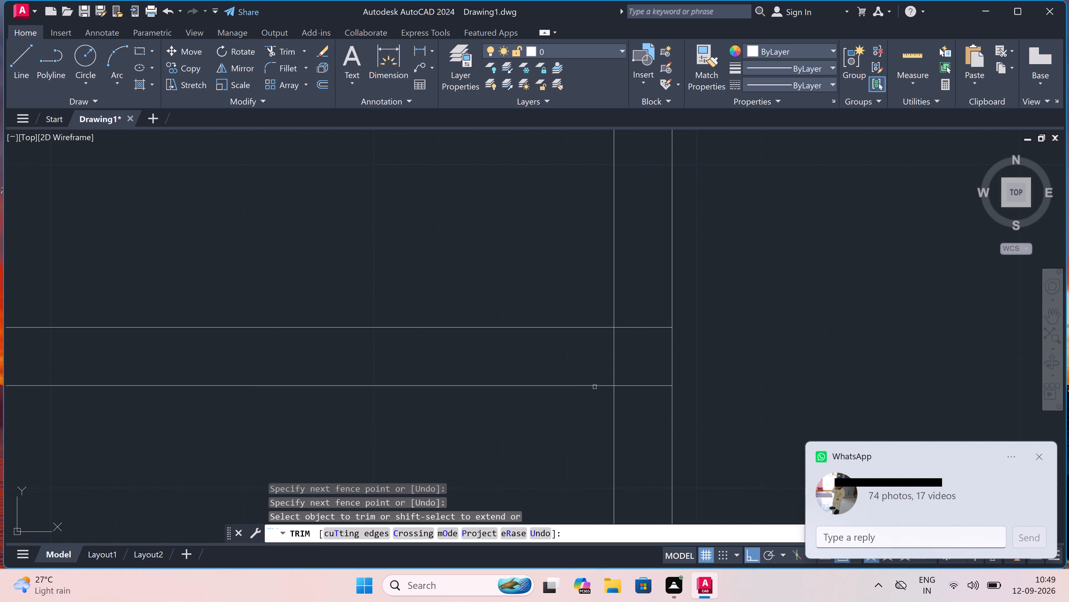
left_click(612, 365)
left_click(626, 327)
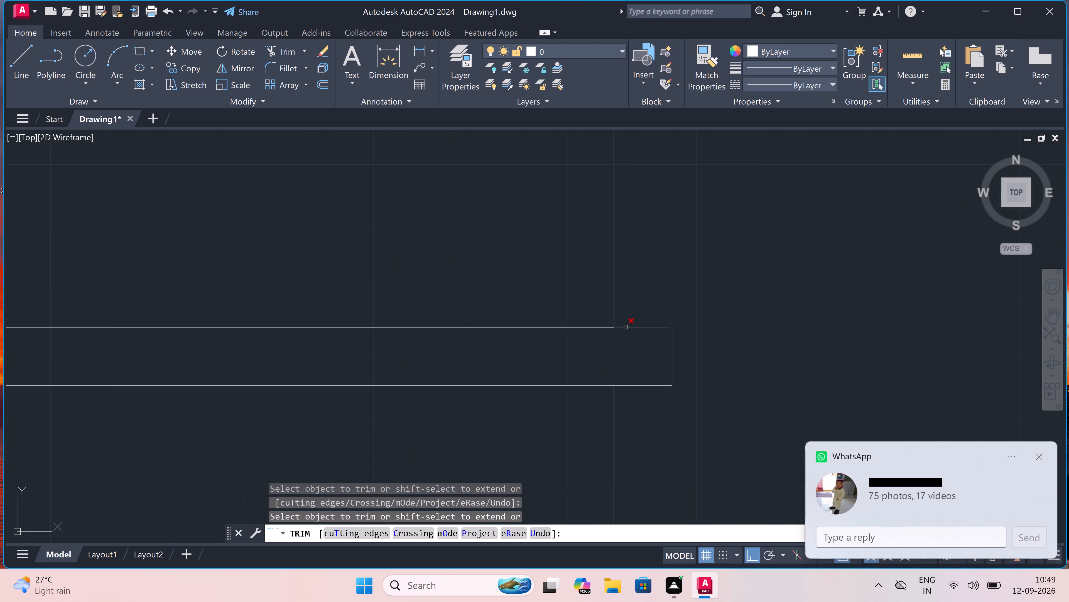
scroll(626, 327, "down", 6)
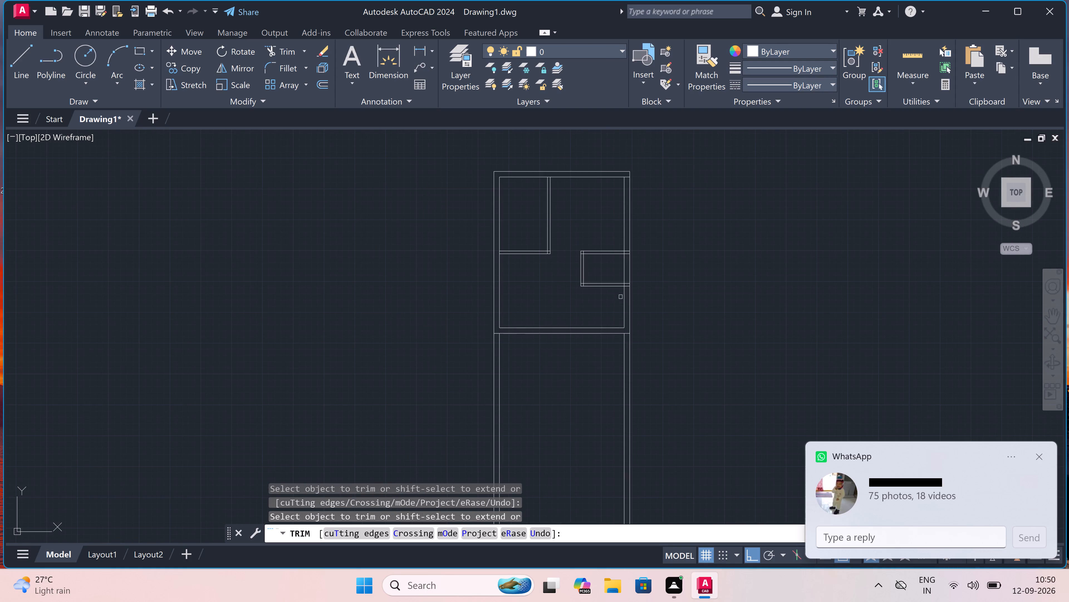
Trim the small right-hand room's partition lines inside the right wall and open the wall's inner line at both partition junctions.
scroll(620, 256, "up", 5)
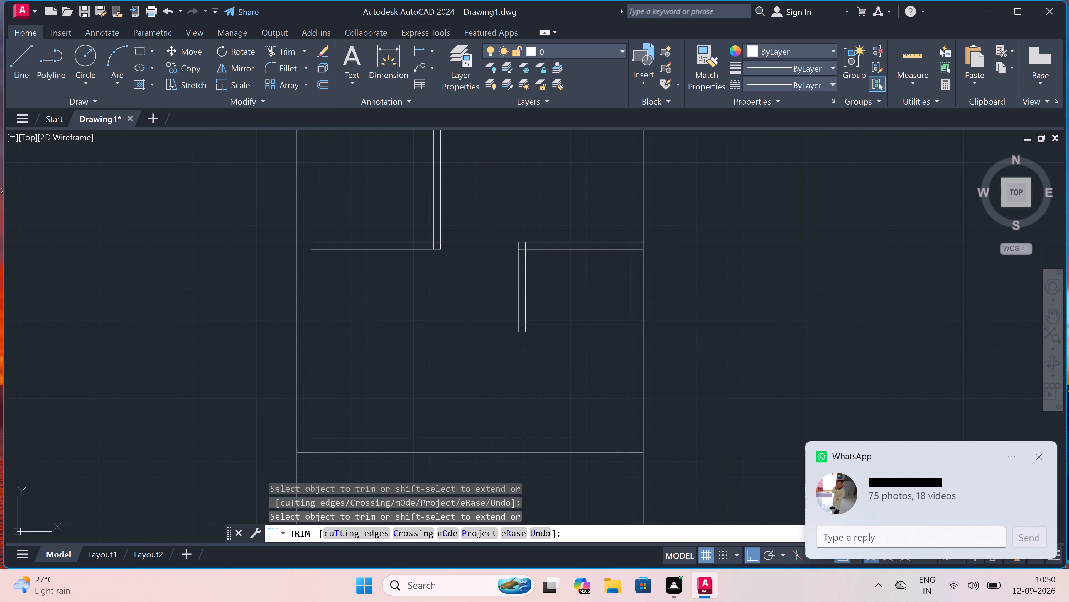
left_click_drag(640, 237, 640, 241)
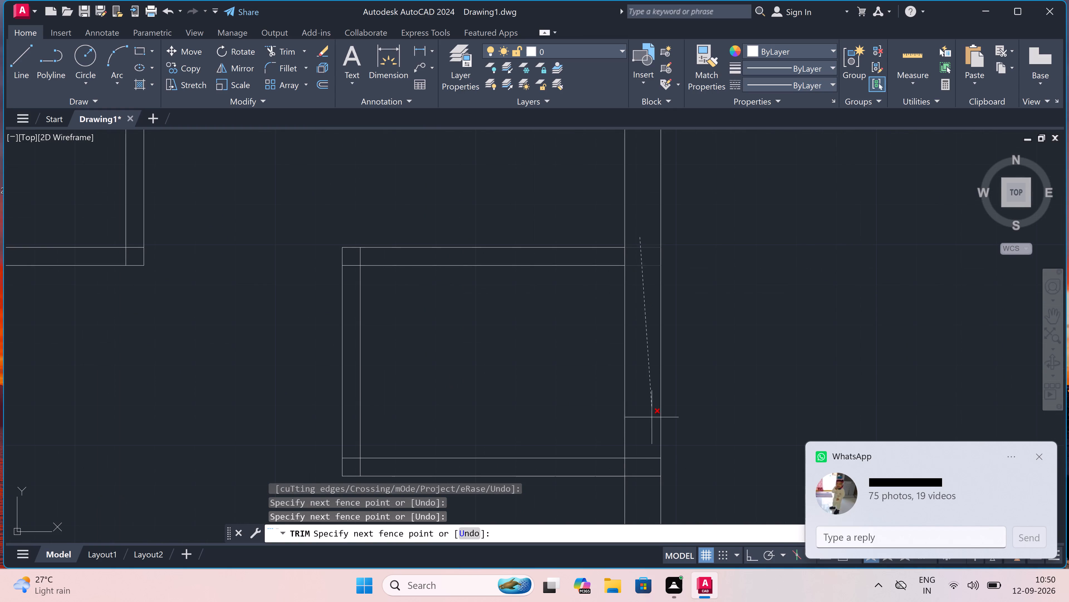
left_click(654, 500)
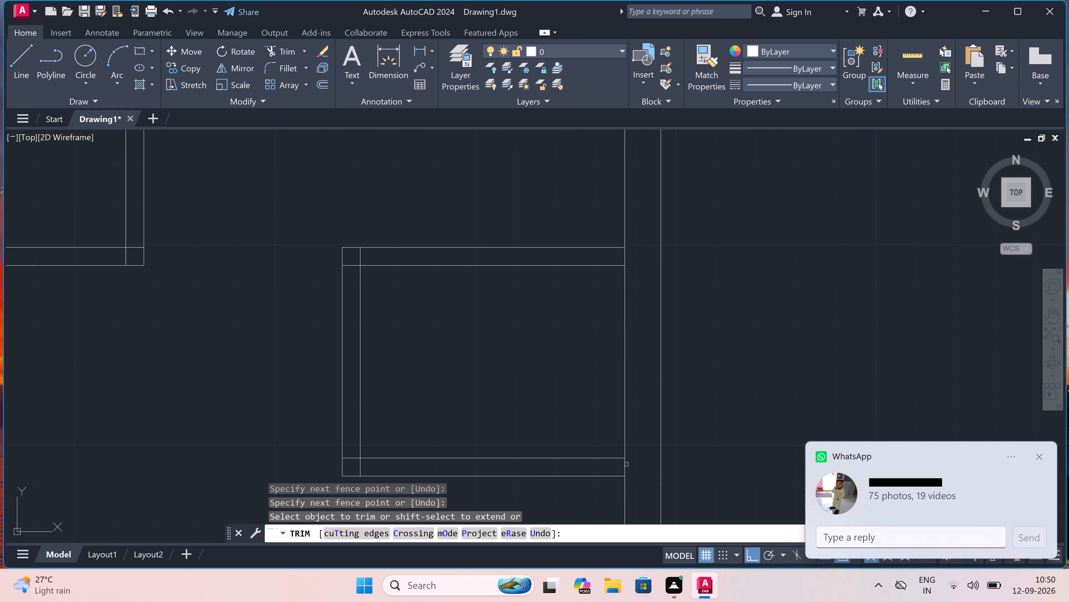
left_click(626, 465)
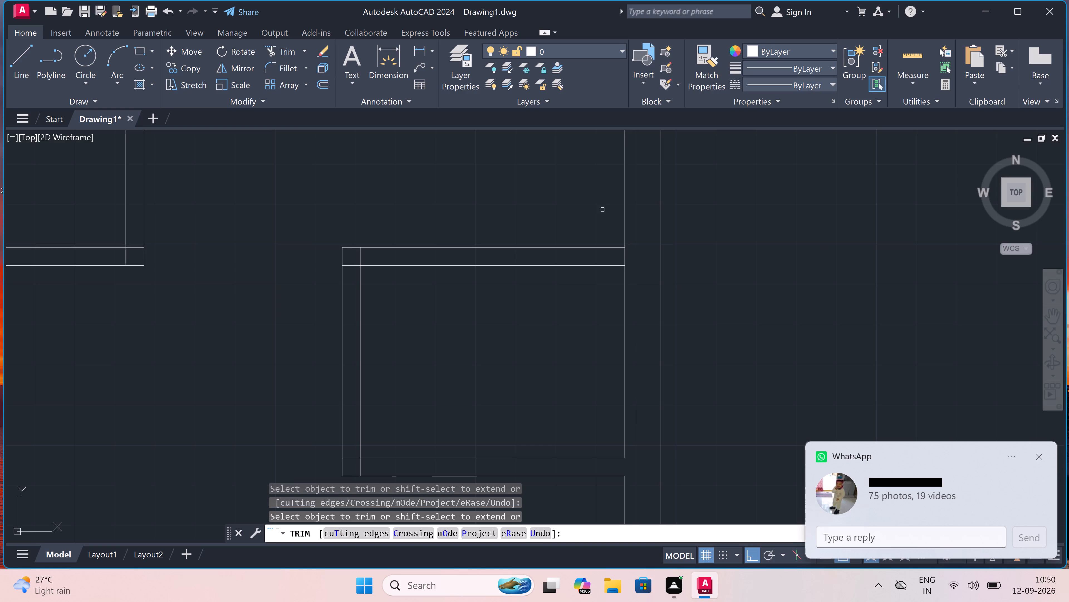
left_click(625, 253)
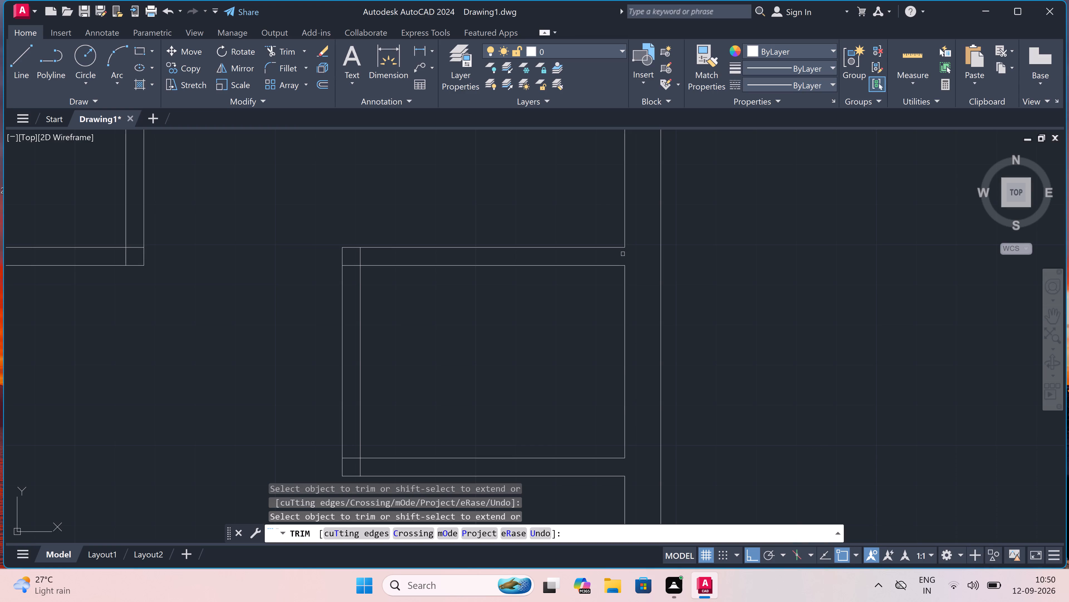
Trim the overlapping partition lines at the small room's upper-left and lower-left corners.
left_click(352, 263)
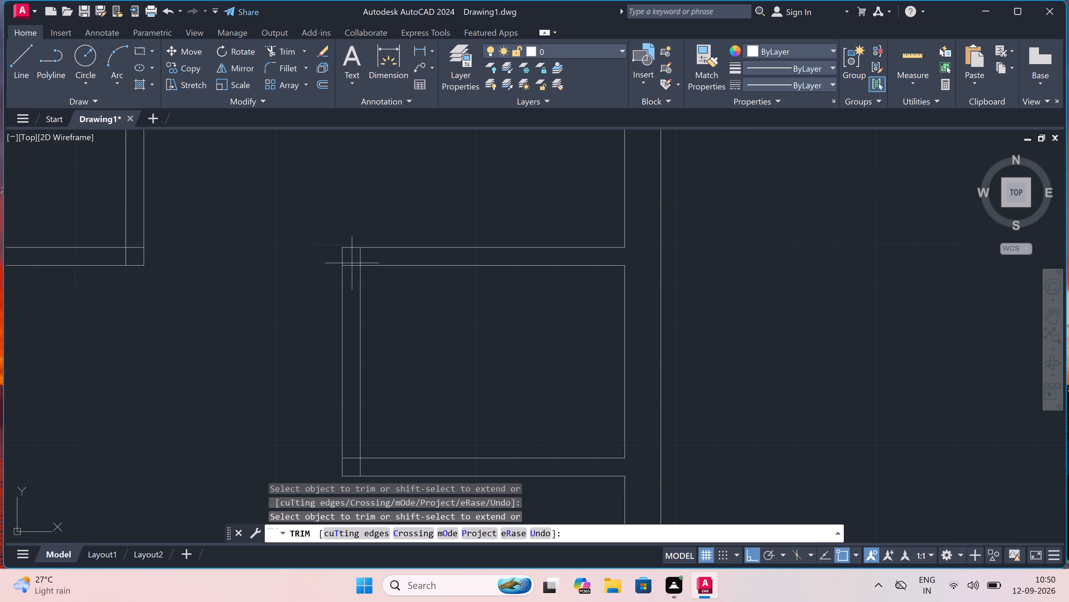
left_click(351, 267)
left_click(354, 254)
left_click(368, 260)
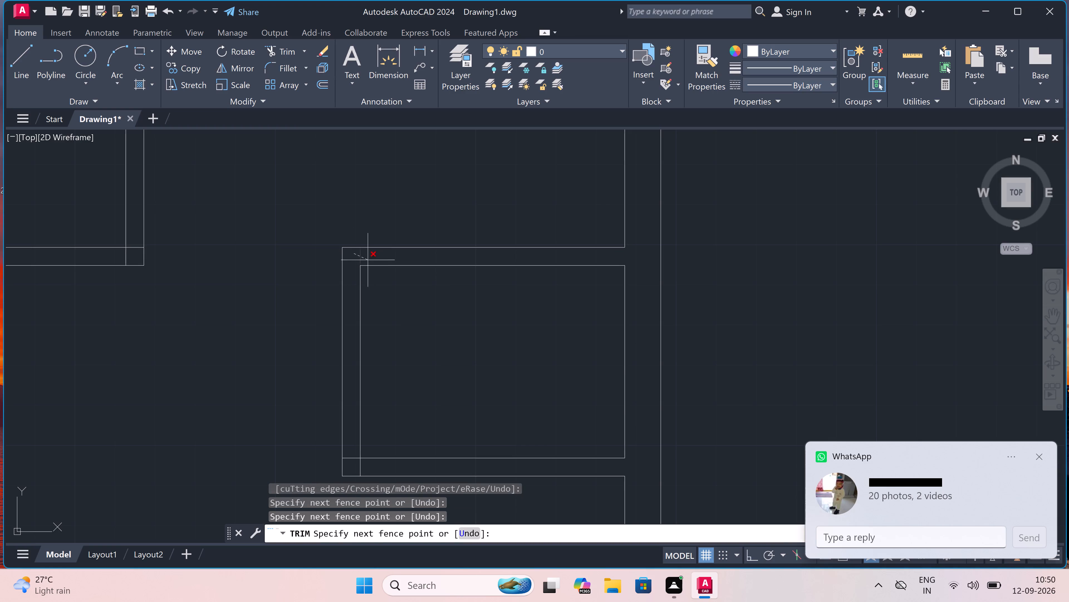
scroll(361, 267, "down", 4)
scroll(352, 291, "up", 4)
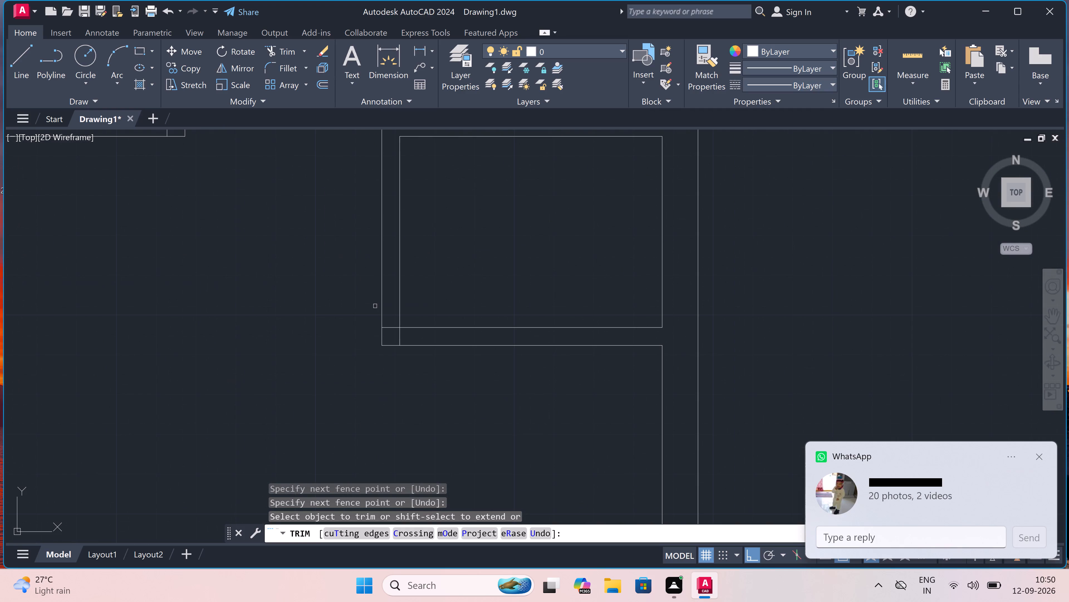
left_click(390, 321)
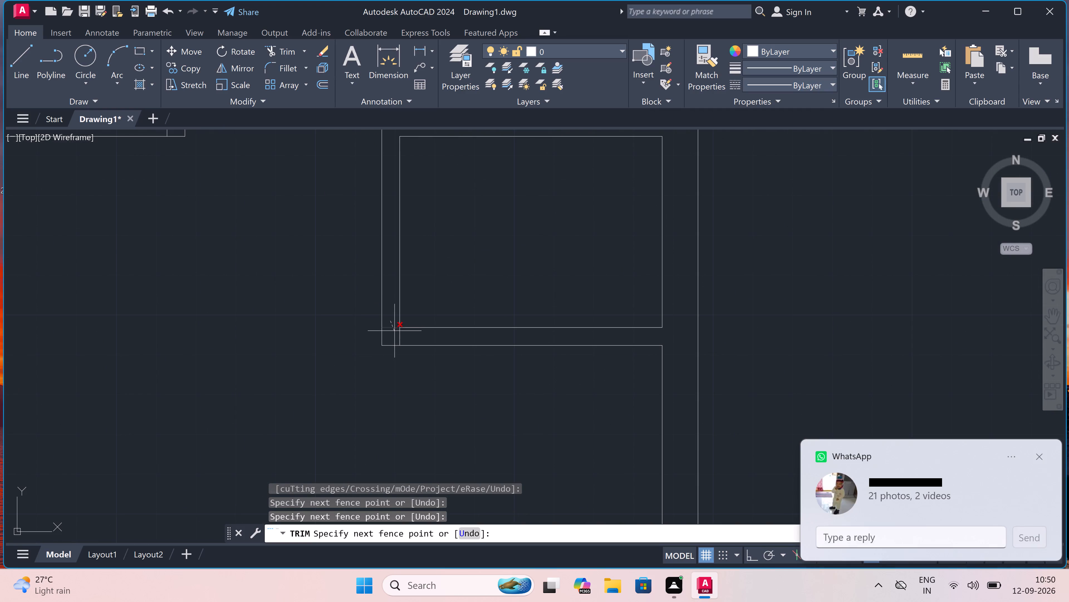
left_click(403, 337)
scroll(403, 337, "down", 4)
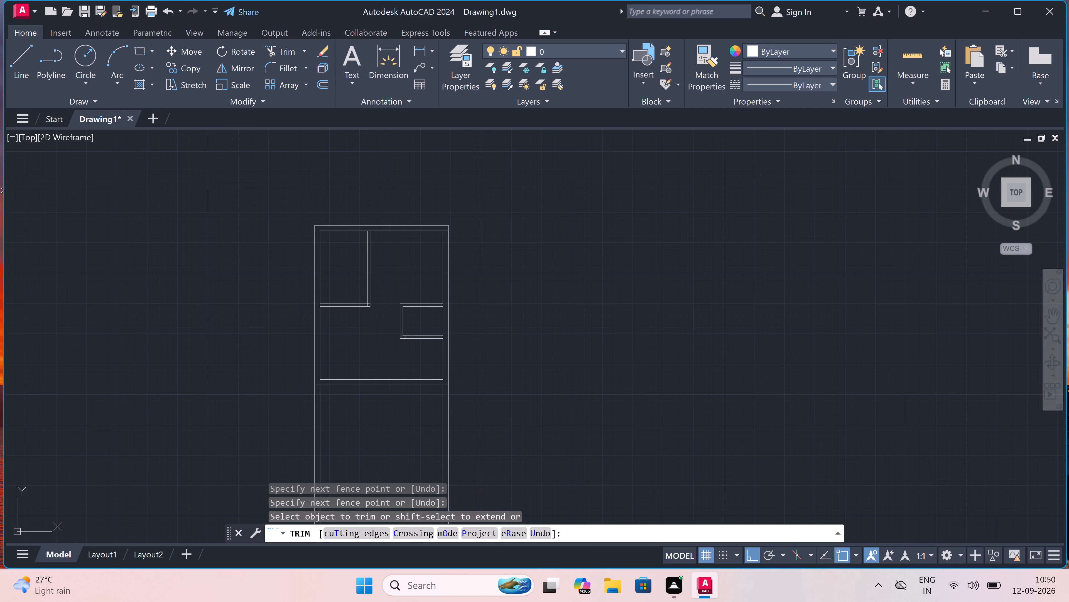
Trim the overlapping partition lines at the lower-right corner of the upper-left room.
scroll(275, 280, "up", 2)
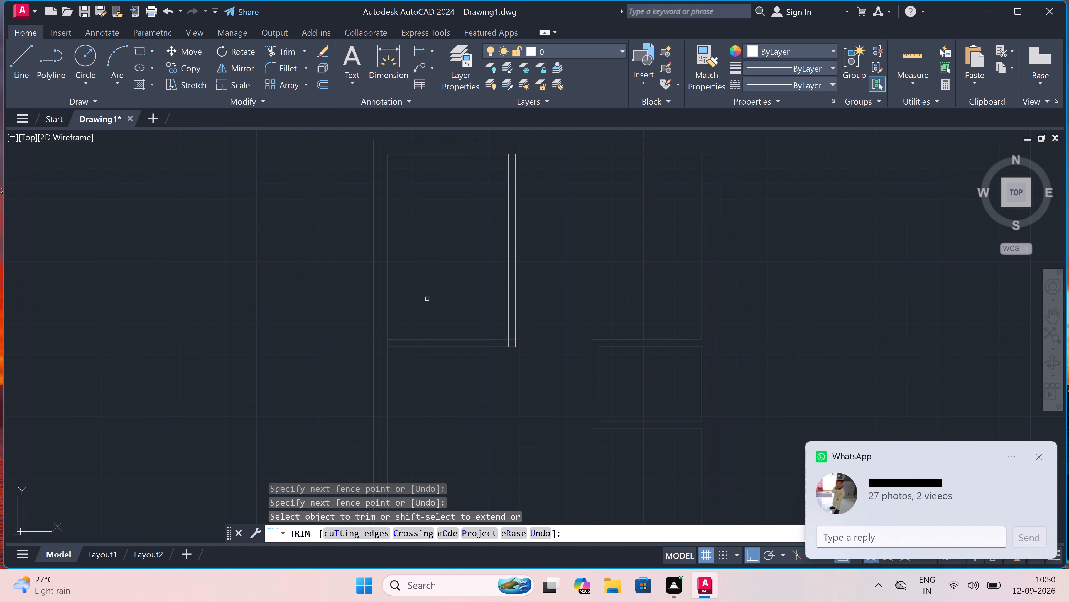
scroll(458, 318, "up", 2)
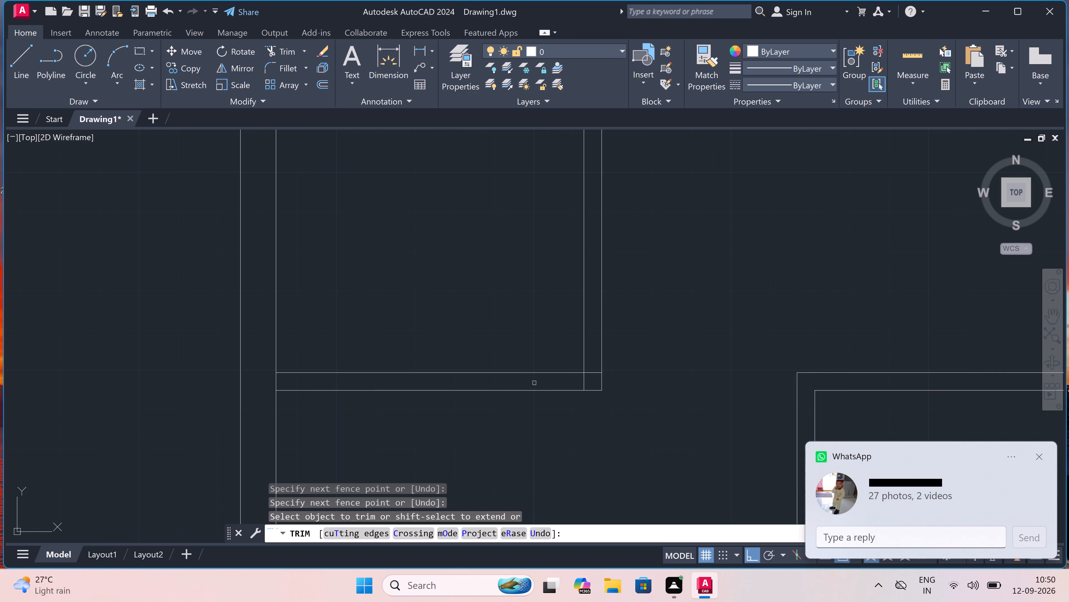
left_click(582, 379)
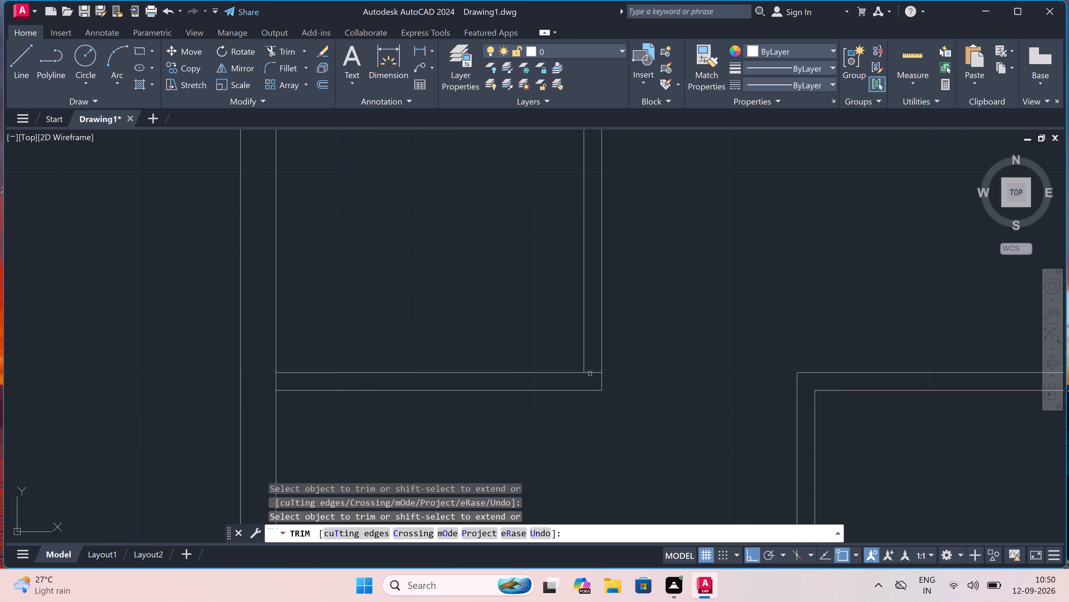
left_click(591, 370)
double_click(592, 377)
scroll(592, 377, "down", 4)
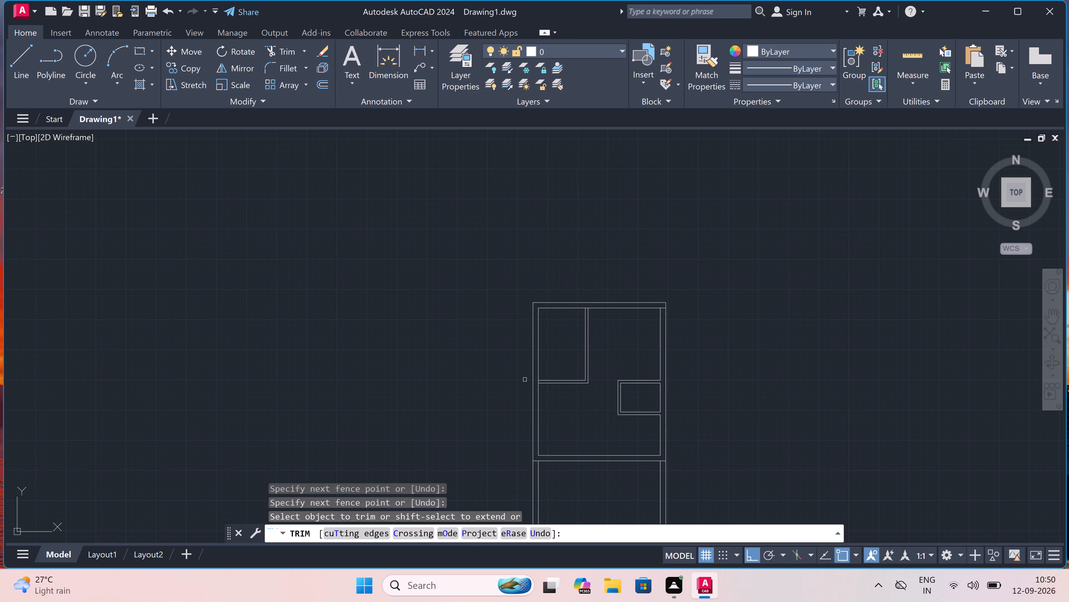
Trim the left wall's inner line between the two lines of the upper-left room's bottom partition.
scroll(521, 378, "up", 1)
scroll(551, 383, "up", 4)
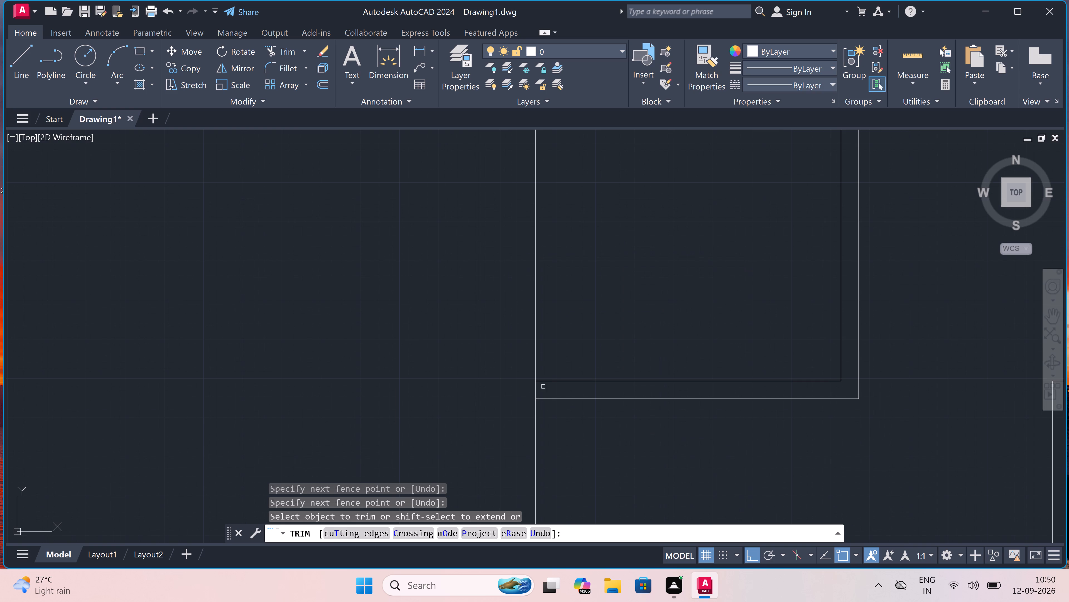
left_click(540, 388)
left_click(534, 387)
scroll(533, 386, "down", 3)
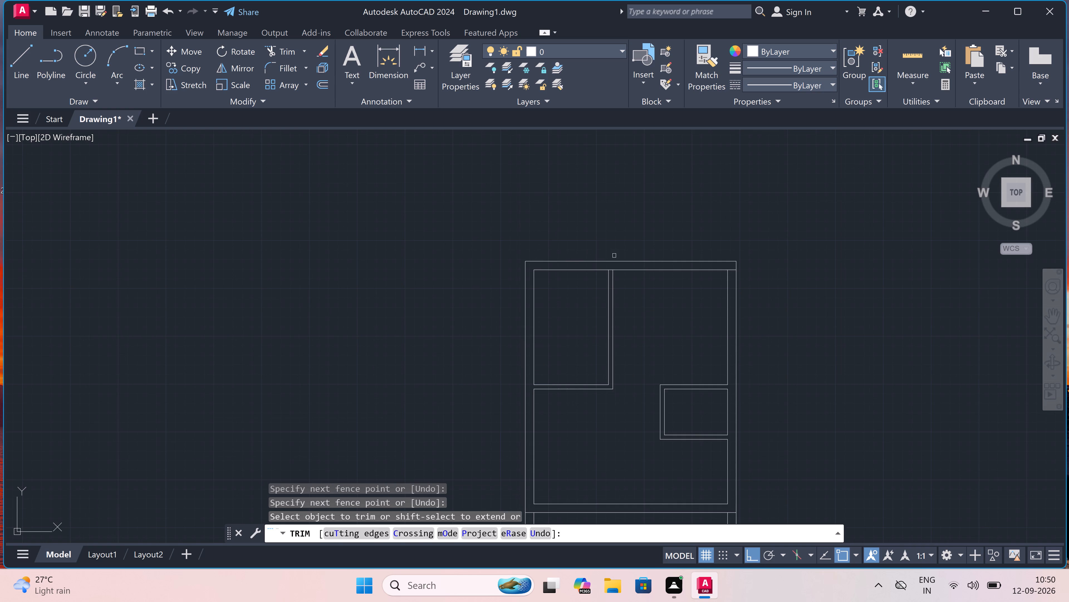
Trim the top wall's inner line between the two lines of the upper-left room's vertical partition.
scroll(608, 266, "up", 5)
left_click(610, 271)
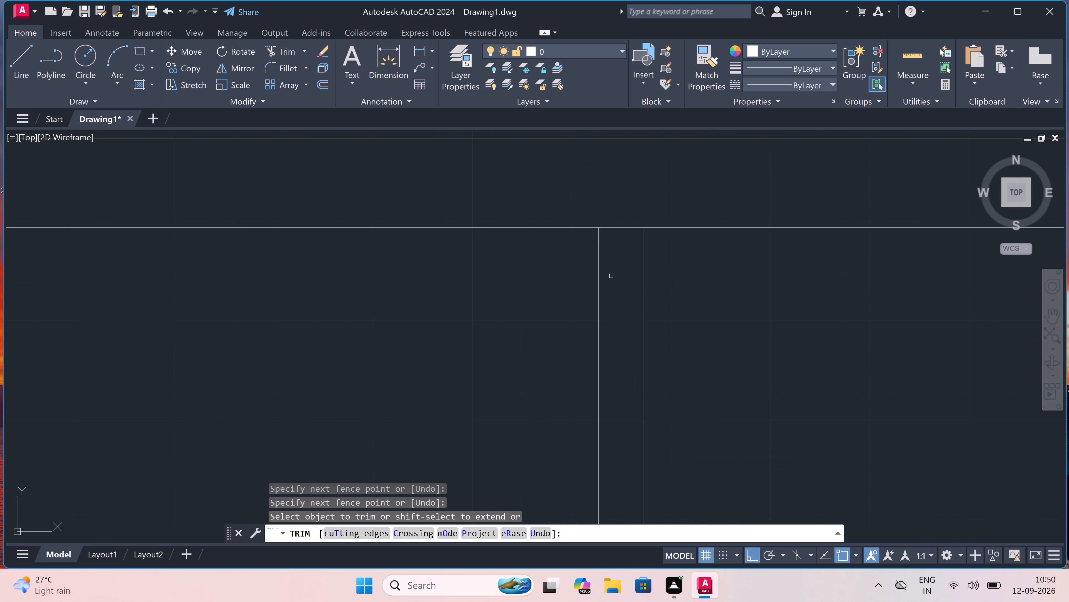
left_click(616, 208)
scroll(616, 208, "down", 3)
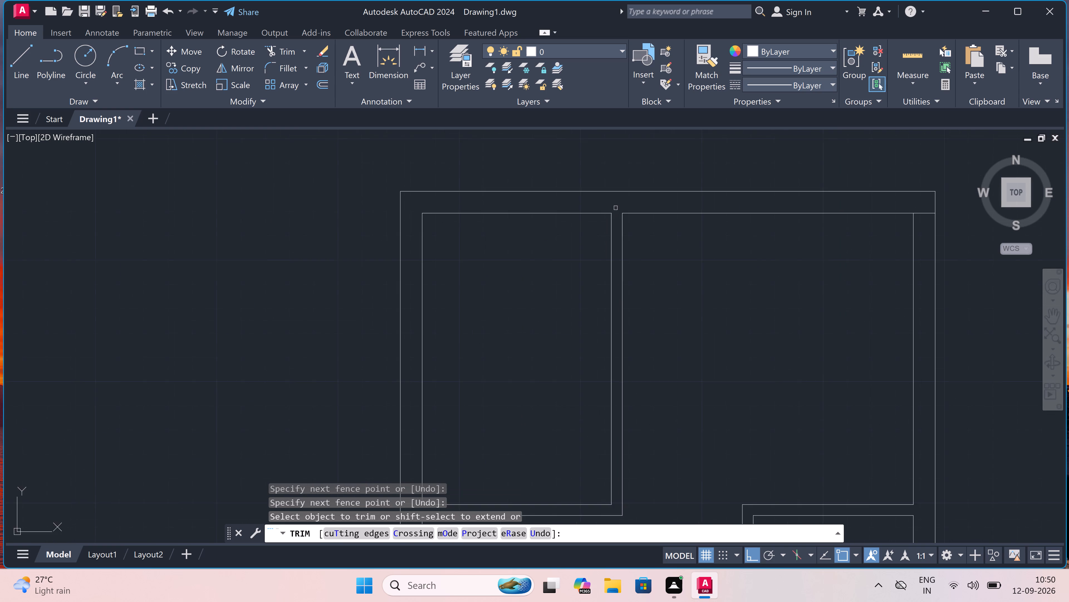
scroll(616, 208, "down", 3)
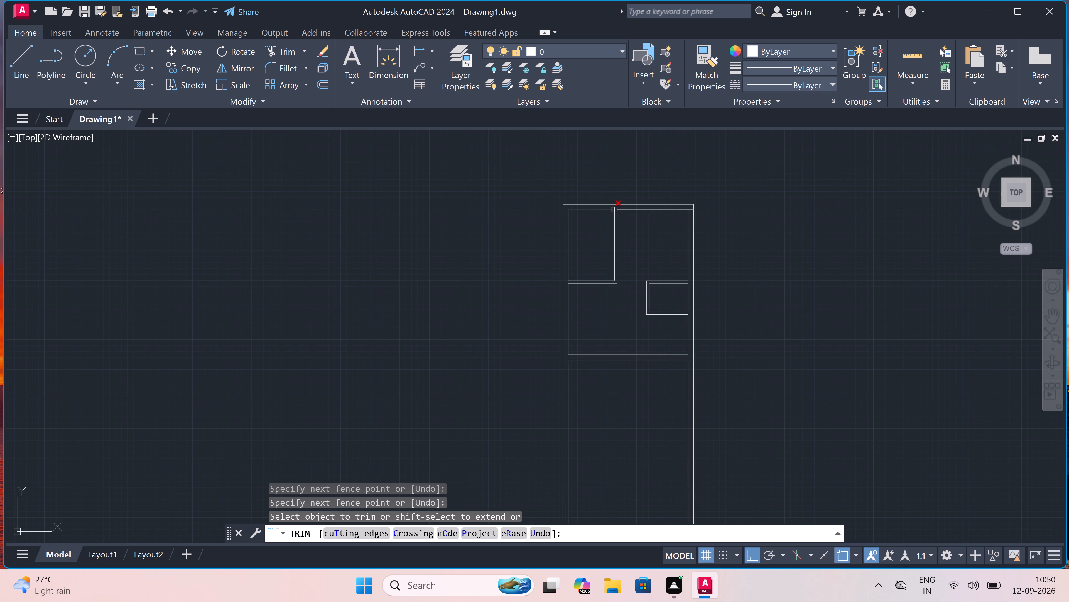
key("Escape")
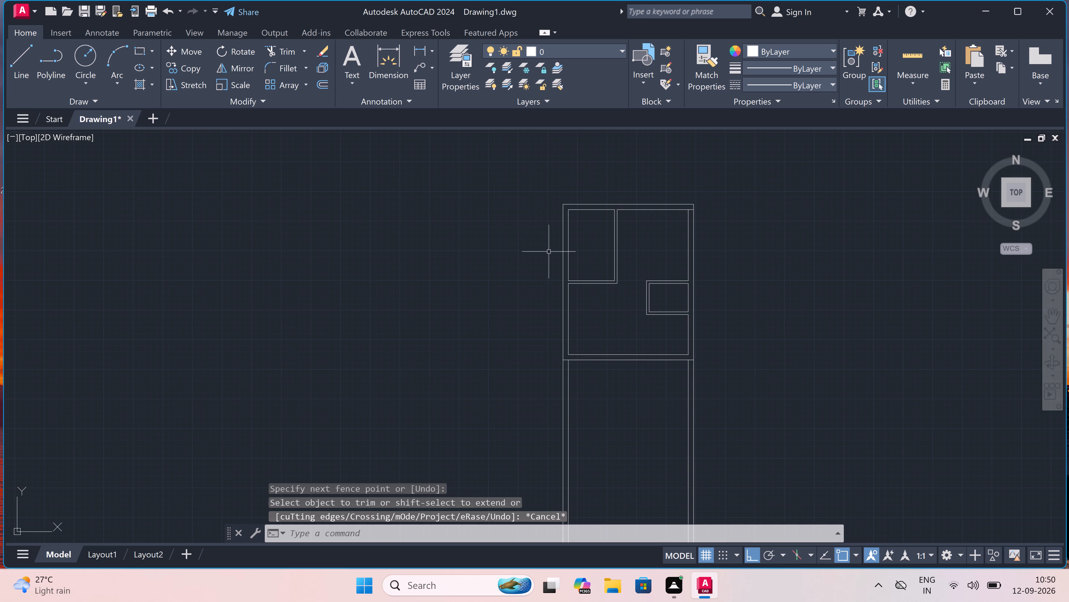
Draw a short vertical line across the upper-left room's bottom partition, just left of its lower-right inner corner.
type("l")
key("space")
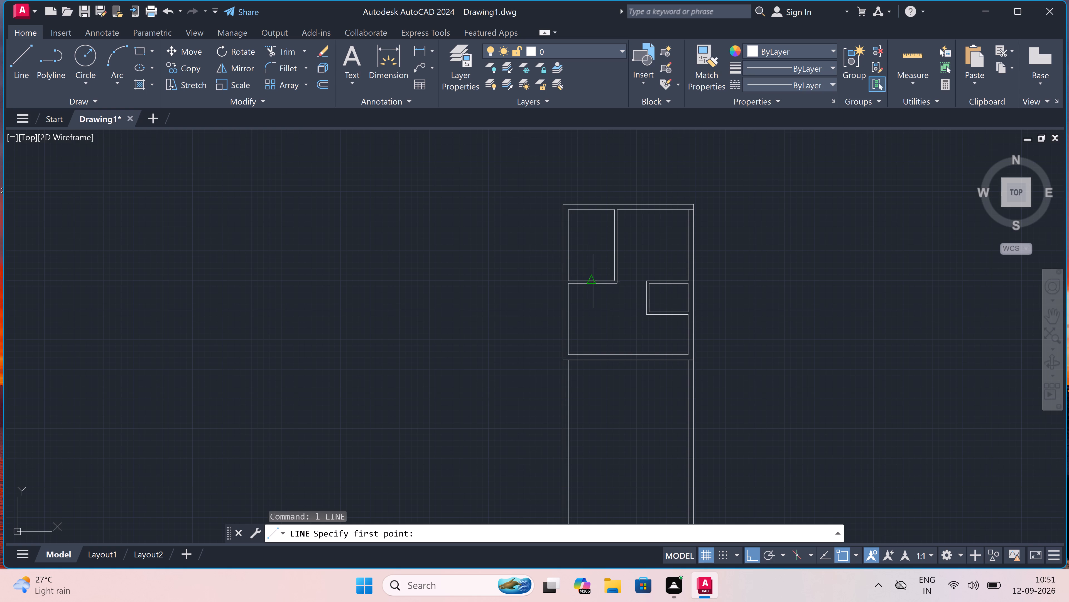
scroll(603, 282, "up", 3)
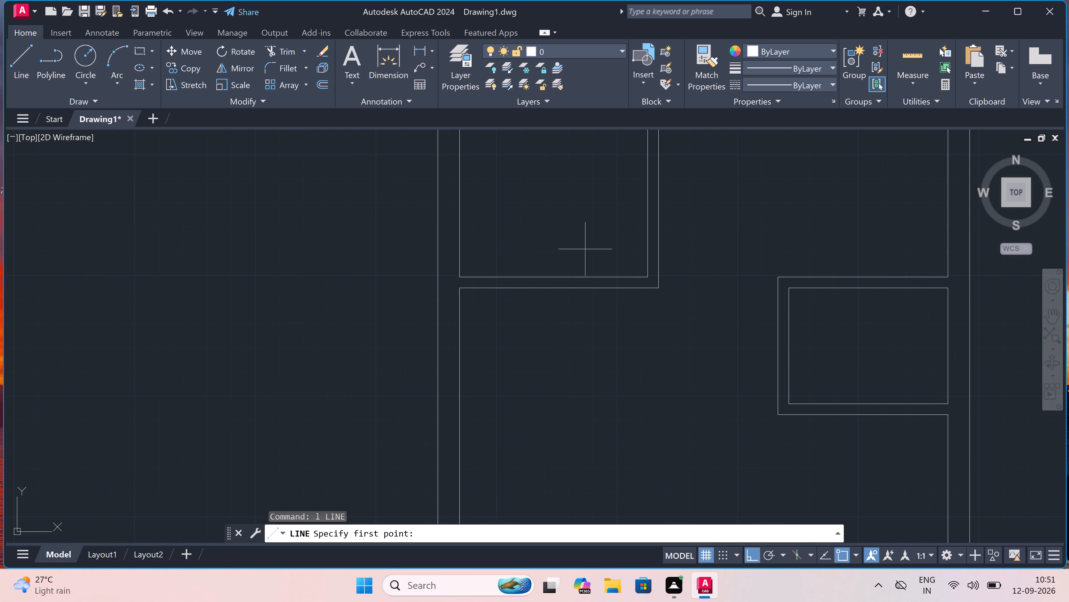
scroll(644, 277, "up", 1)
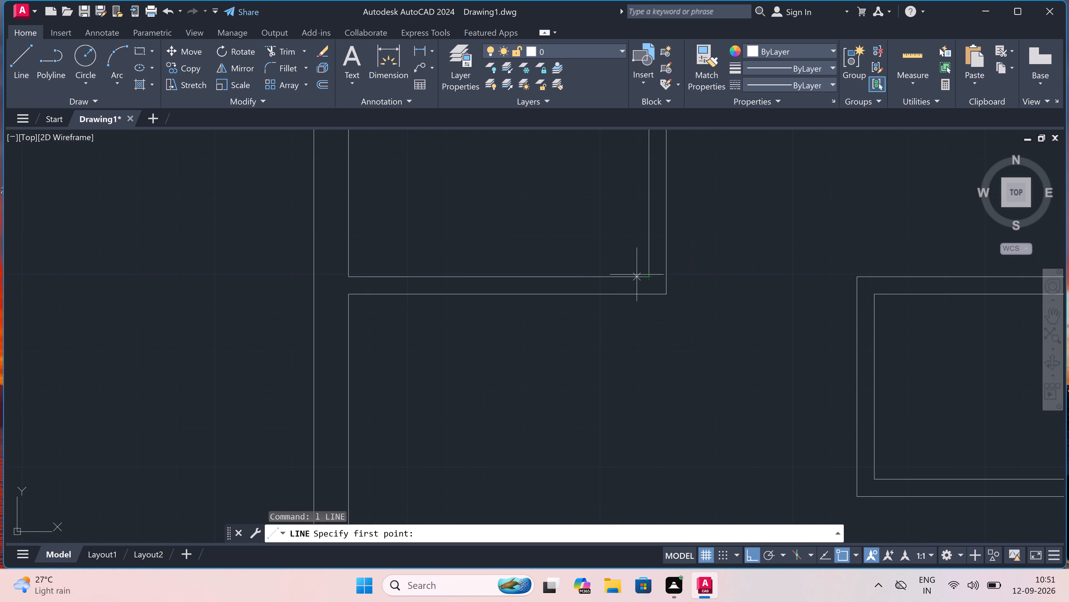
left_click(632, 276)
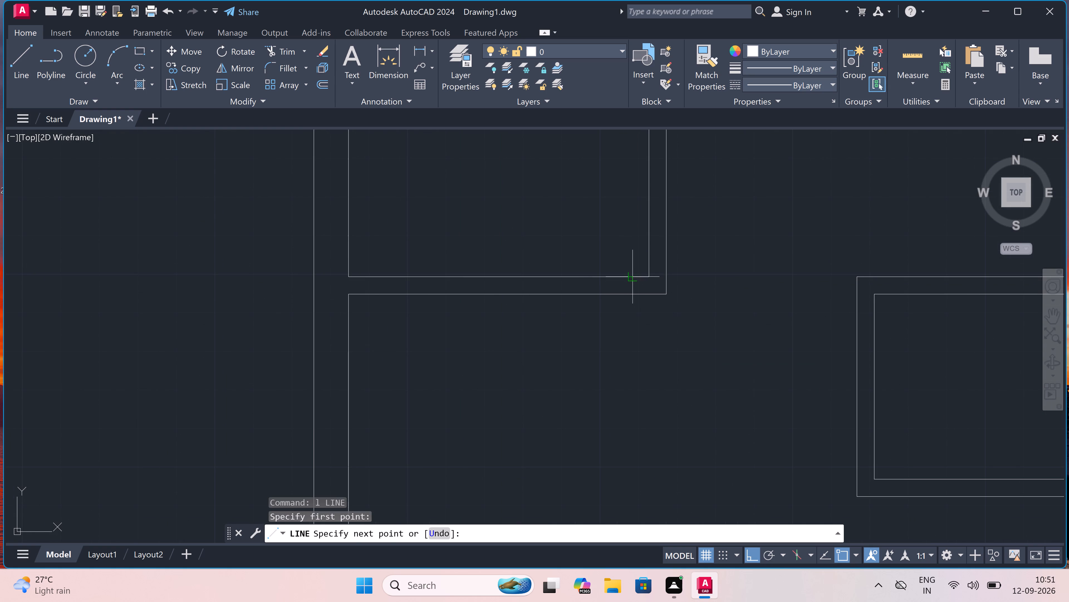
left_click(634, 293)
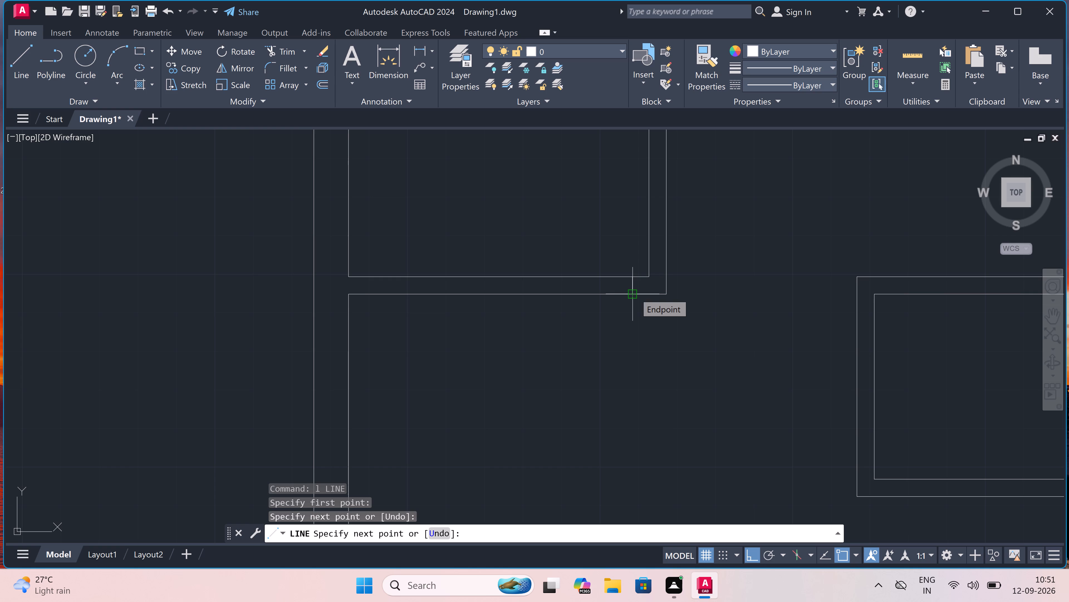
key("Escape")
Draw a short three-sided wall stub extending right from the lower-right corner of the upper-left room, matching the bottom partition's thickness.
key("space")
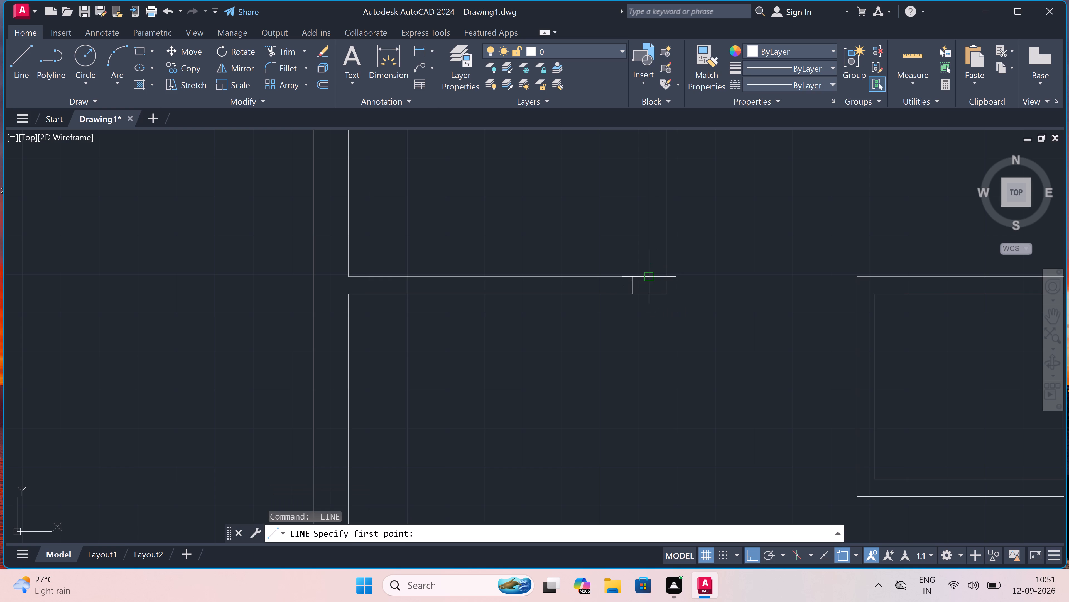
left_click_drag(649, 273, 657, 276)
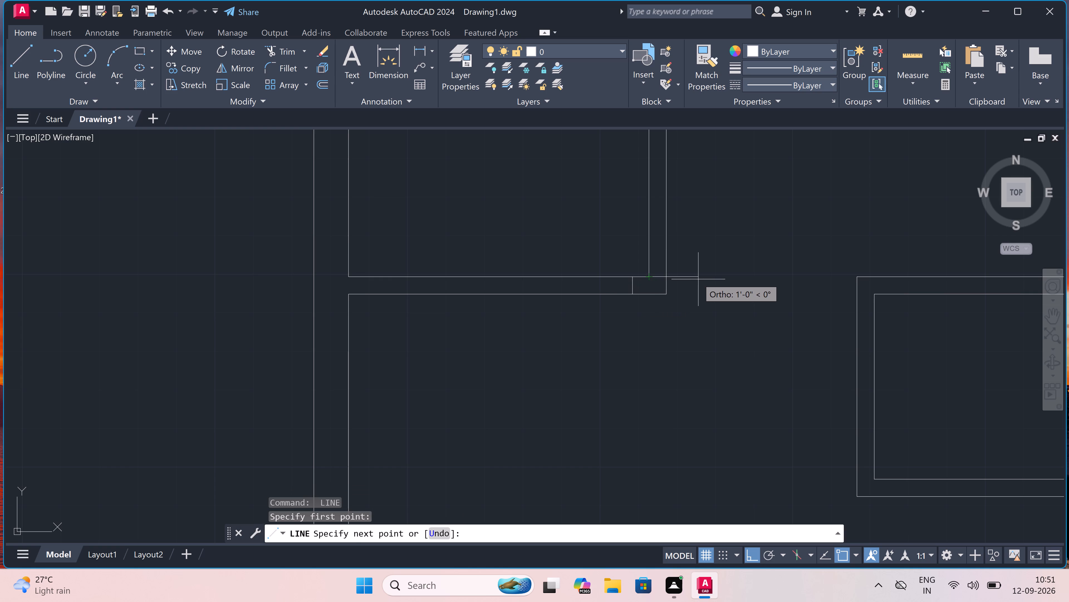
left_click_drag(690, 276, 691, 282)
left_click(691, 287)
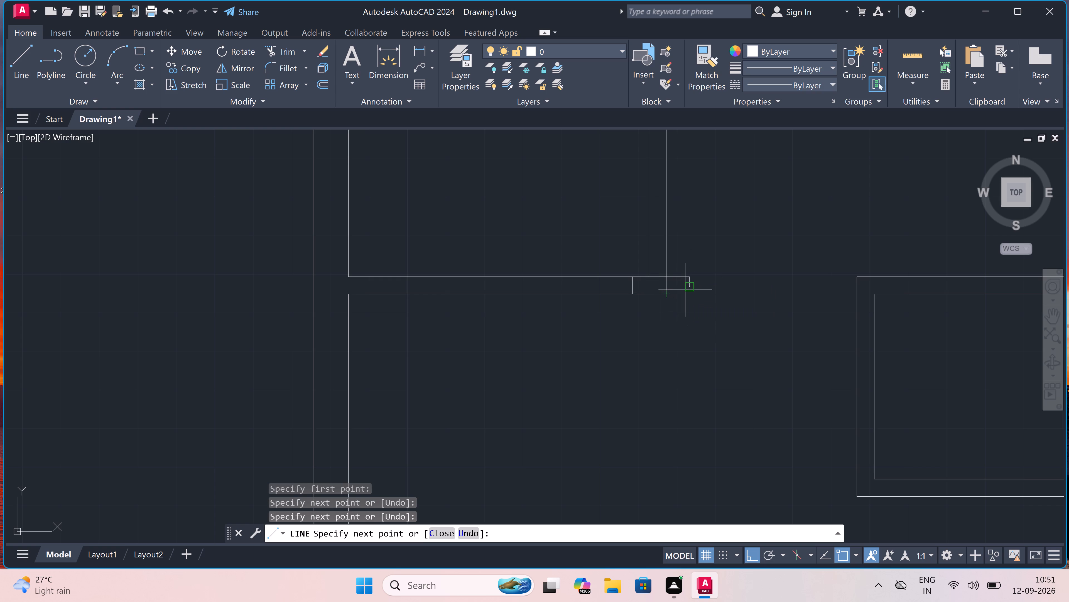
scroll(685, 290, "up", 4)
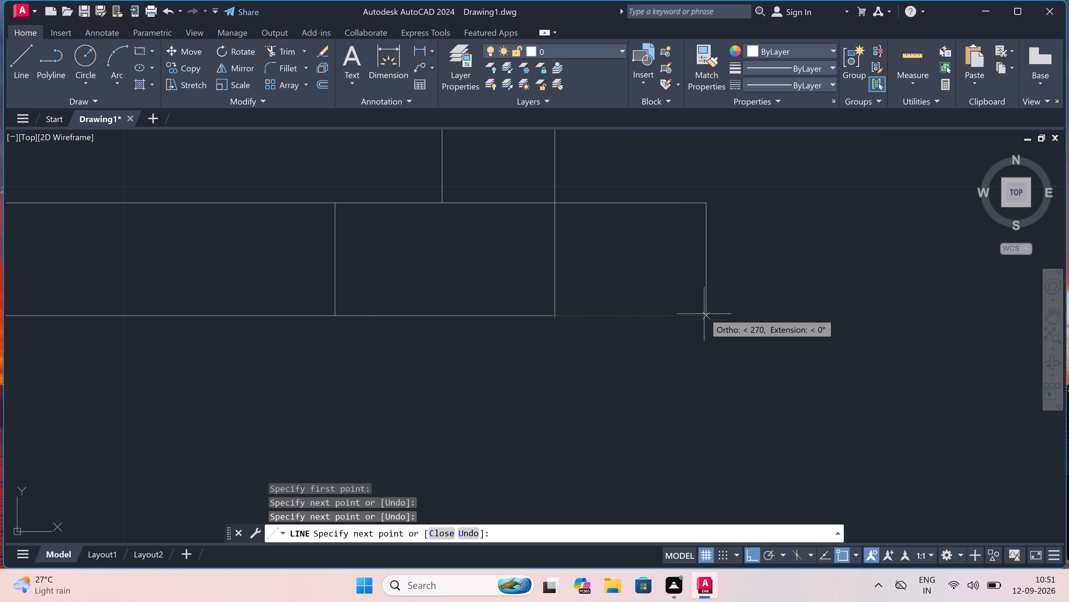
left_click_drag(705, 315, 702, 319)
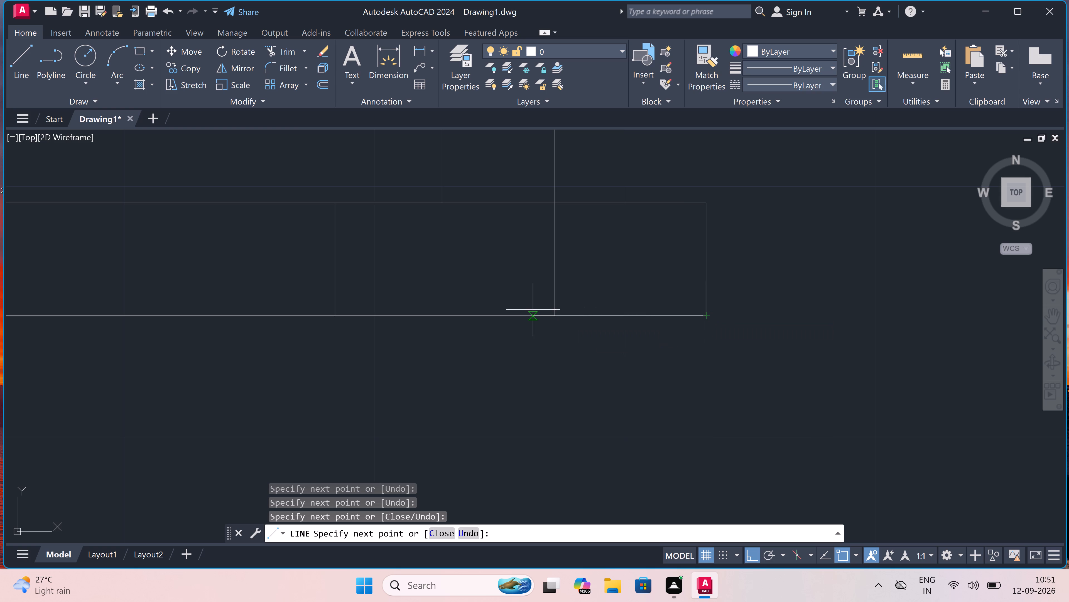
left_click(554, 315)
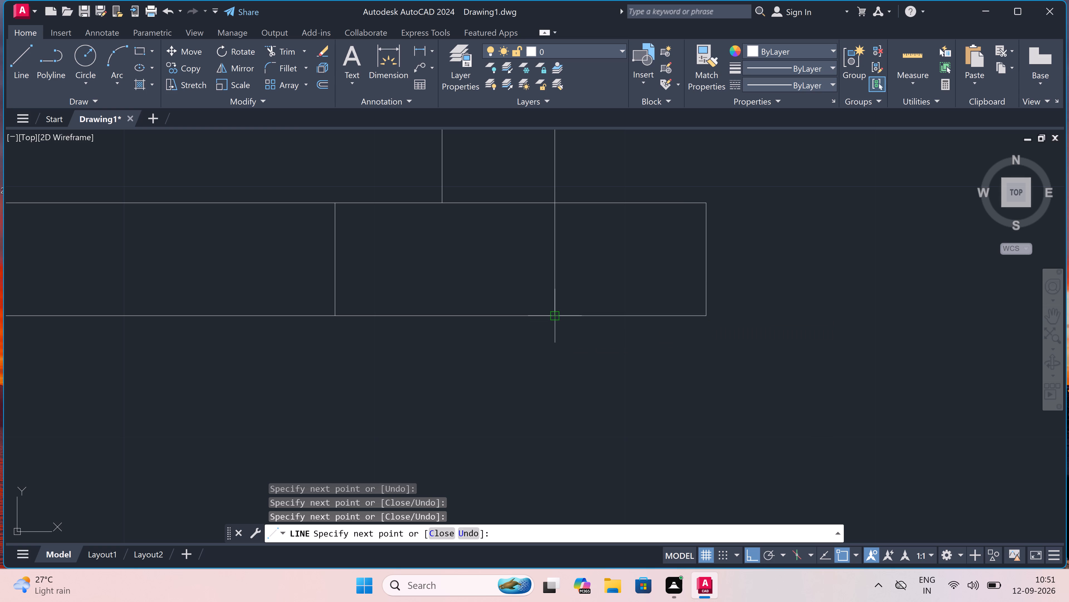
key("Escape")
Trim the vertical partition's outer line and the horizontal line segment crossing the inside of the new stub's junction.
key("t")
key("r")
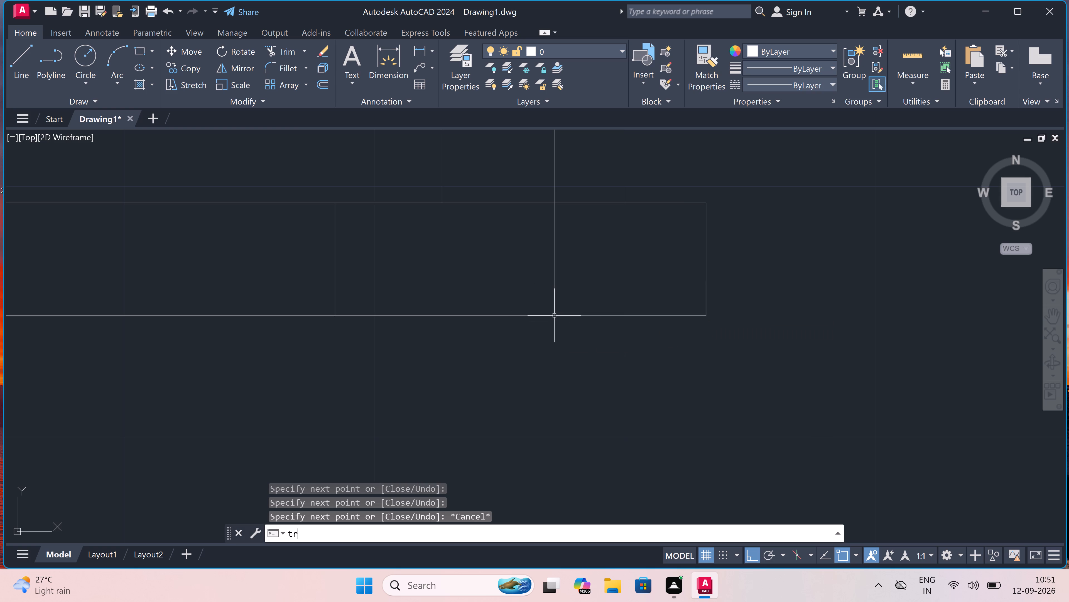
key("space")
left_click(575, 260)
left_click(536, 261)
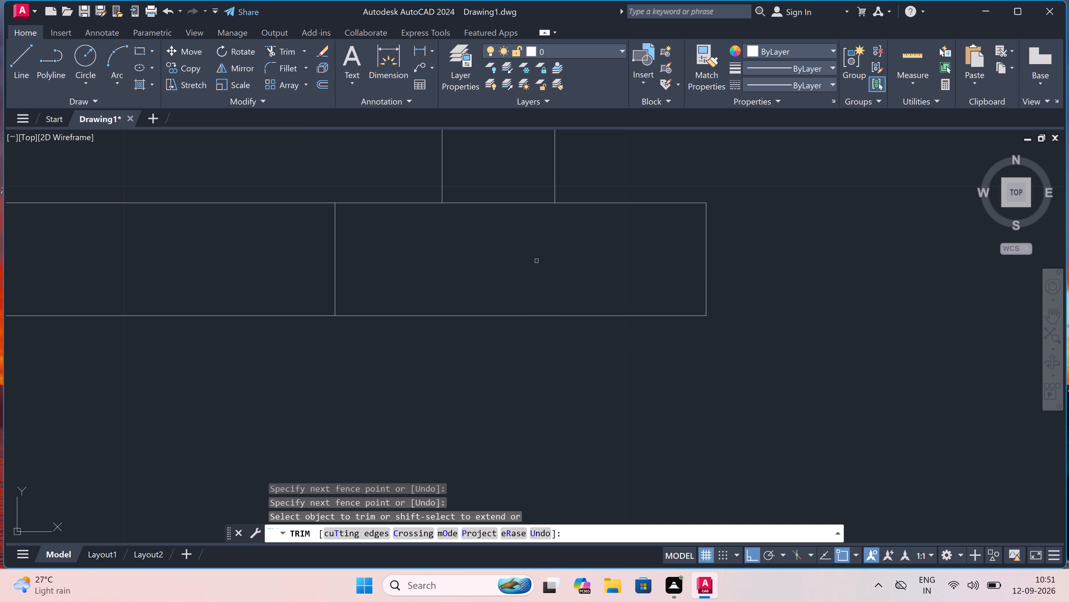
left_click_drag(536, 261, 536, 257)
left_click_drag(516, 174, 520, 186)
left_click(520, 190)
left_click(521, 226)
scroll(521, 226, "down", 5)
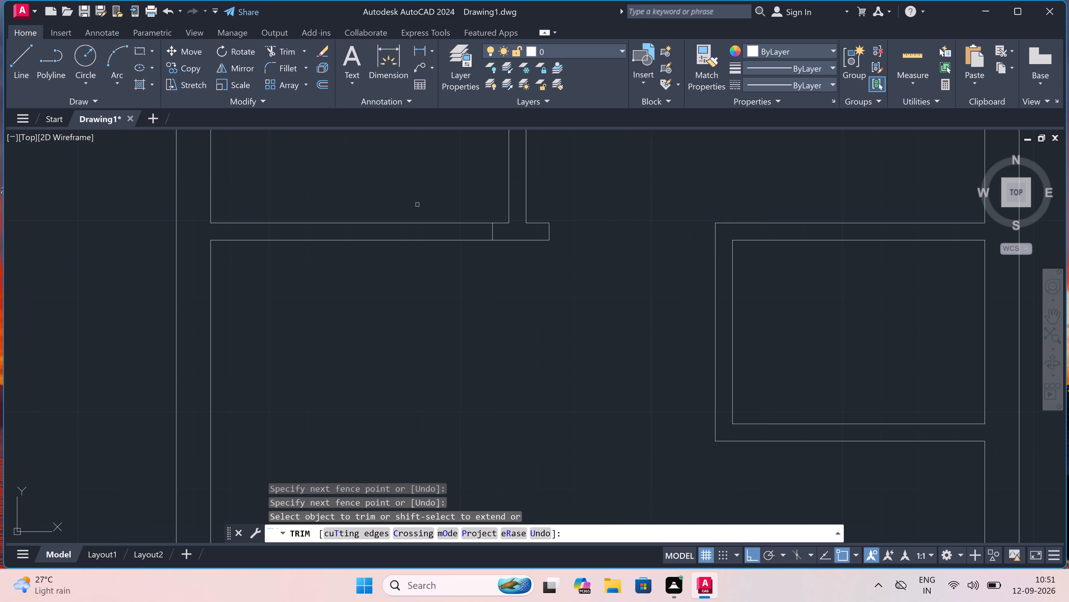
key("Escape")
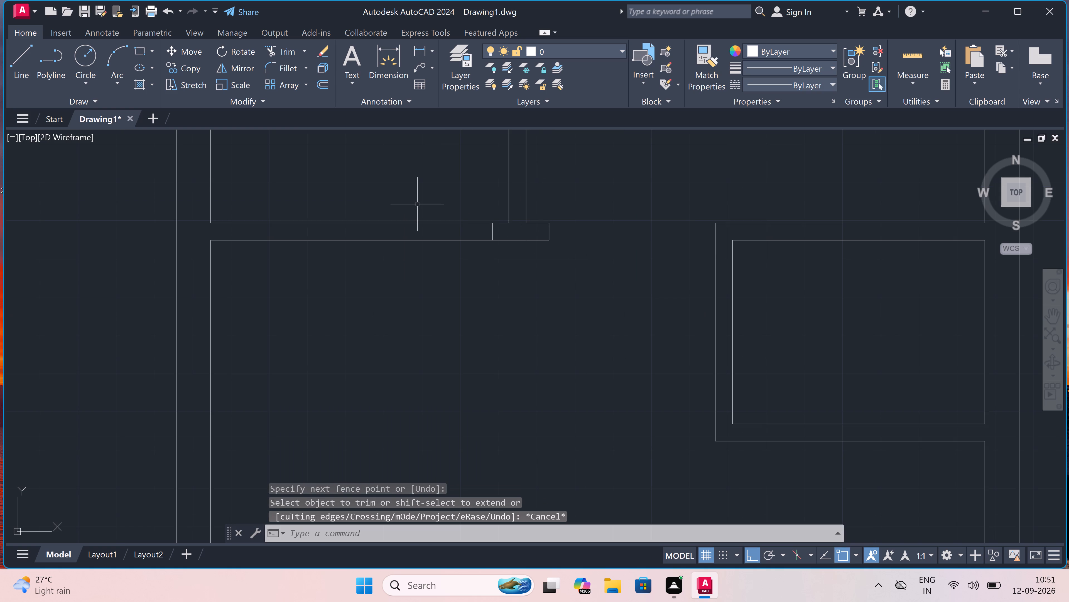
Draw a short horizontal line leftwards from the small right-hand room's upper-left outer corner.
scroll(417, 204, "down", 3)
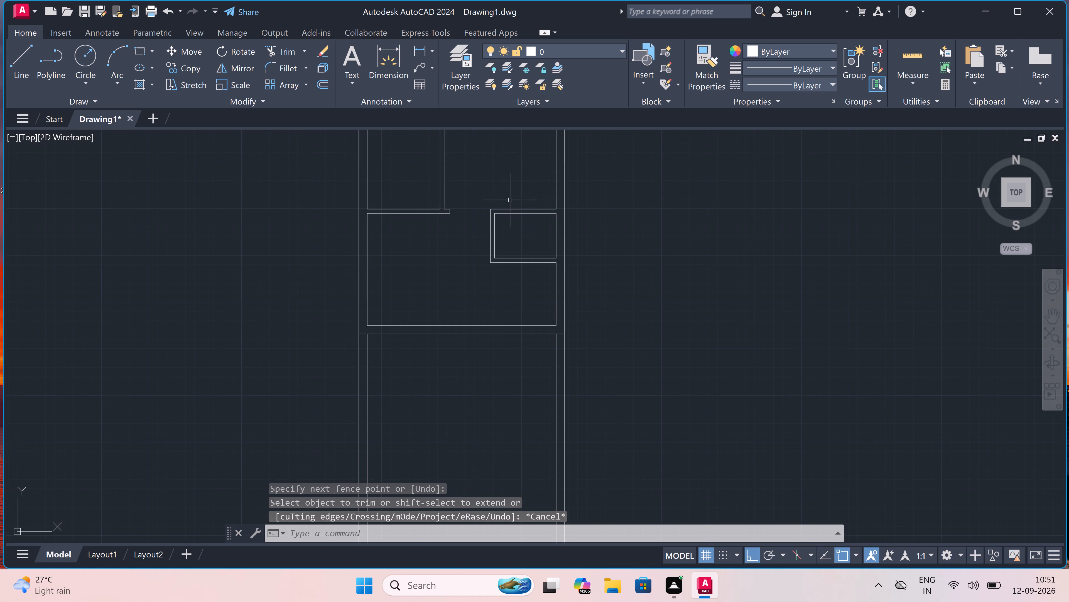
scroll(504, 203, "up", 4)
type("l")
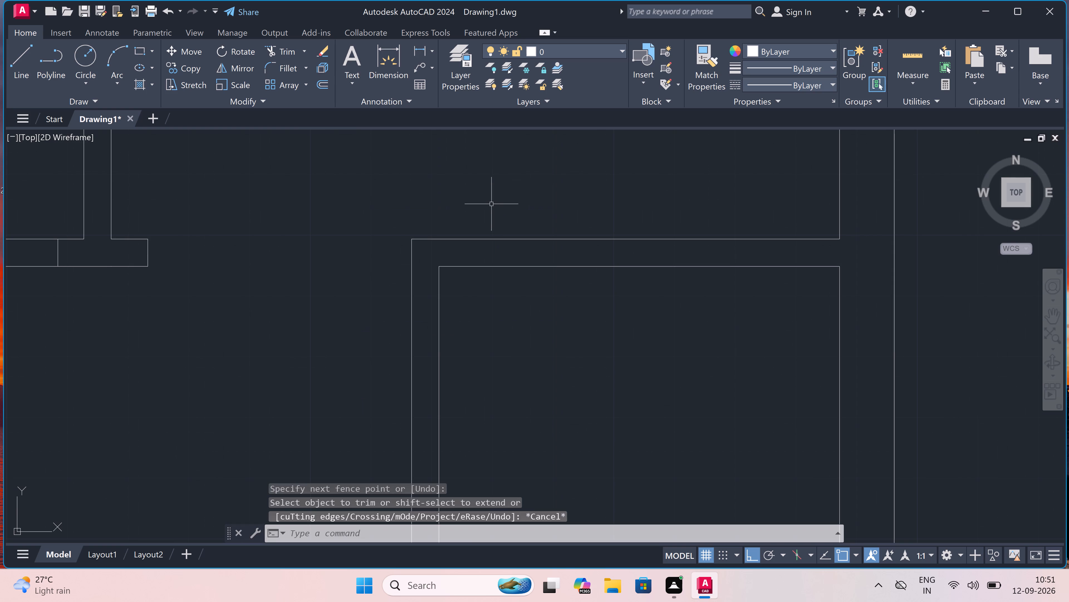
key("space")
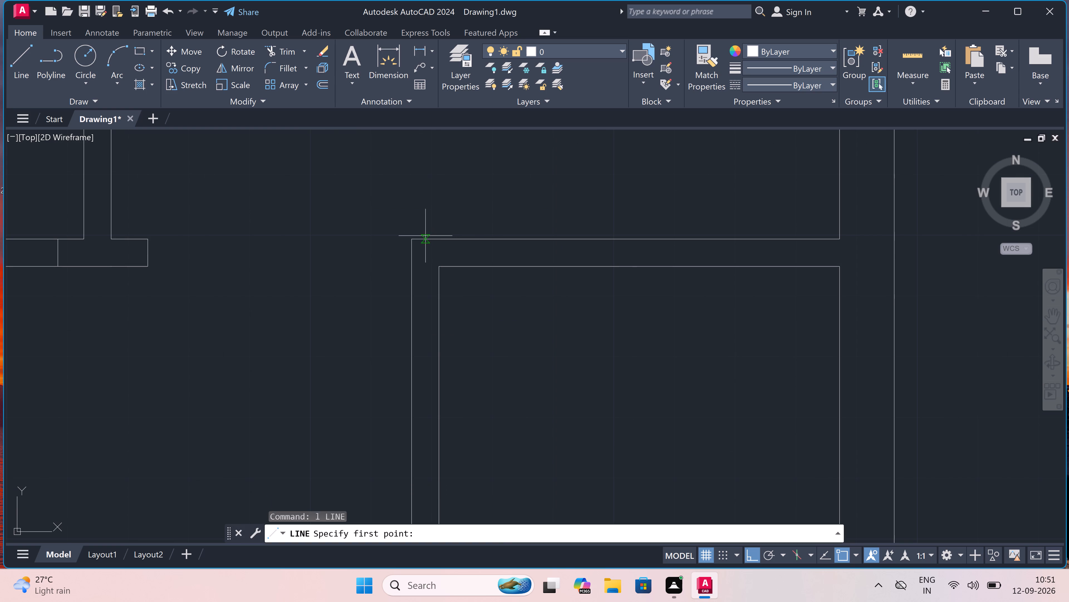
left_click(409, 240)
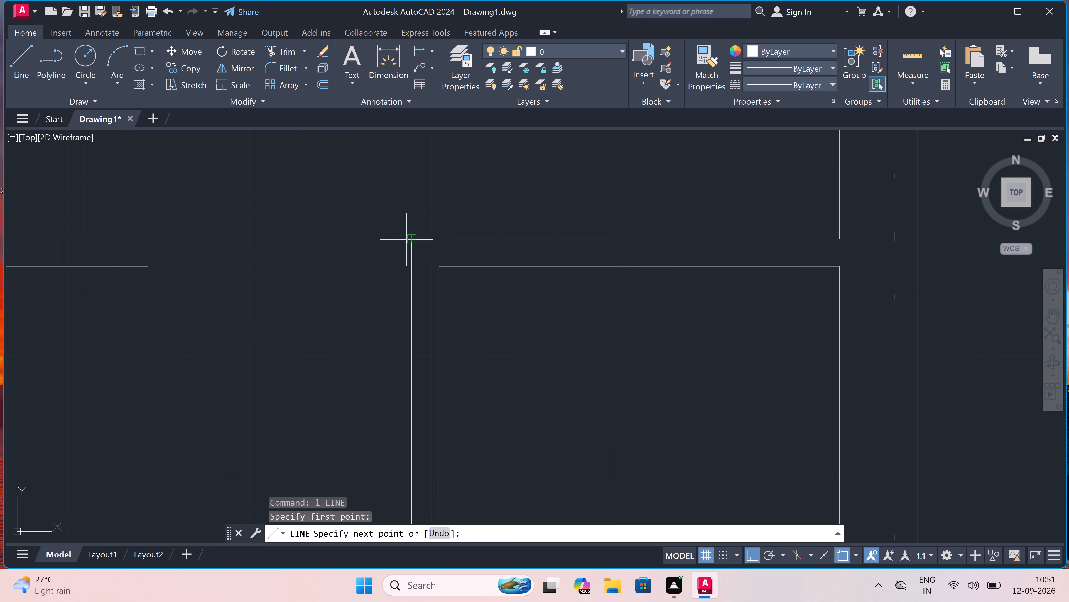
left_click(362, 237)
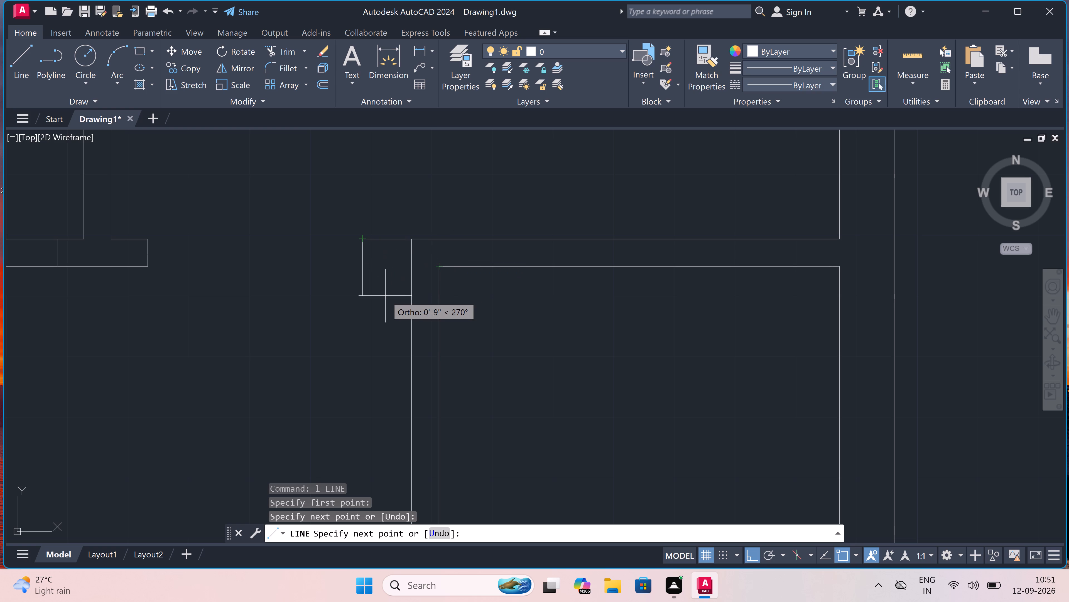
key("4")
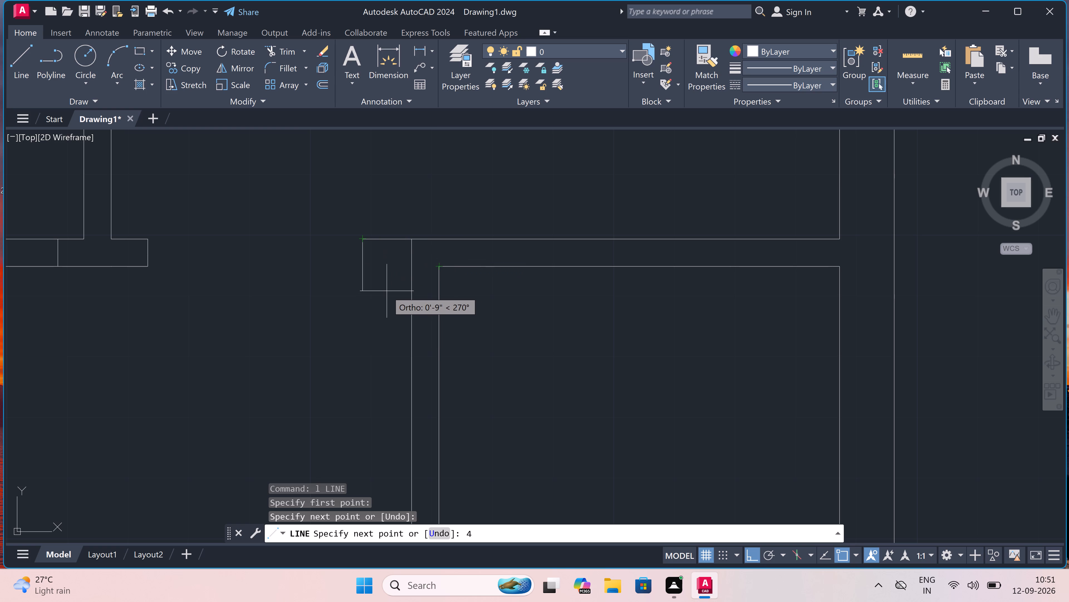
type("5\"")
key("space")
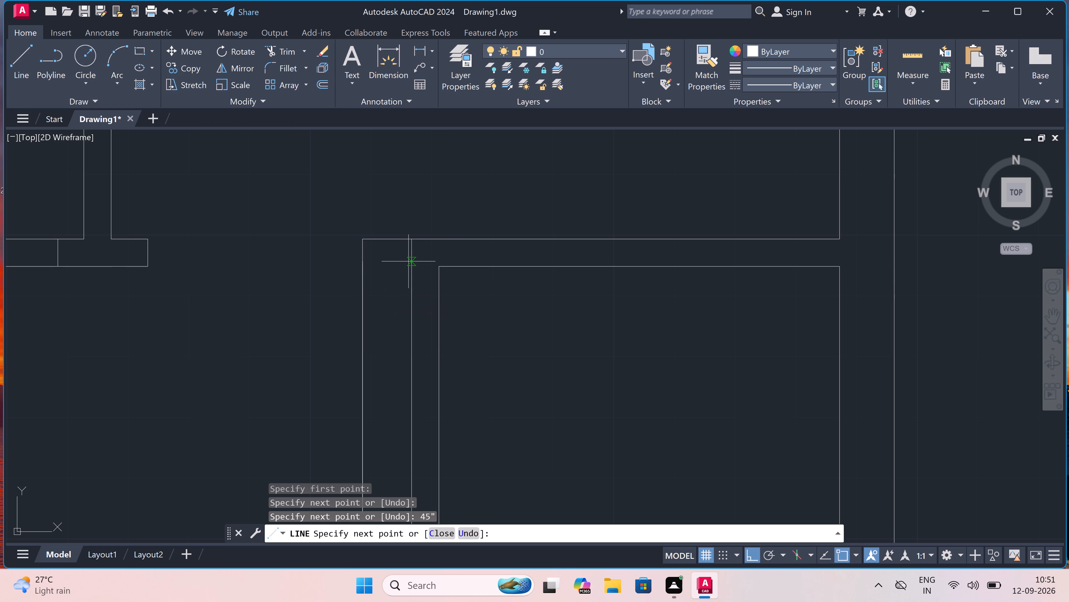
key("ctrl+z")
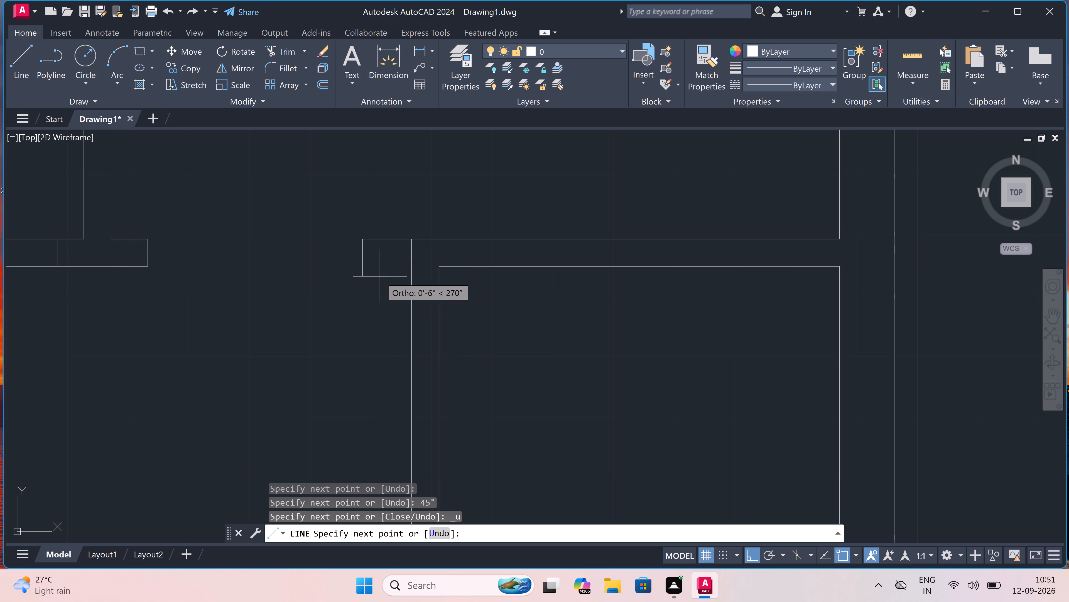
Complete the stub with a 4.5" line downwards and a horizontal line back to the small room's upper-left inner corner.
type("4.5")
type("\"")
key("space")
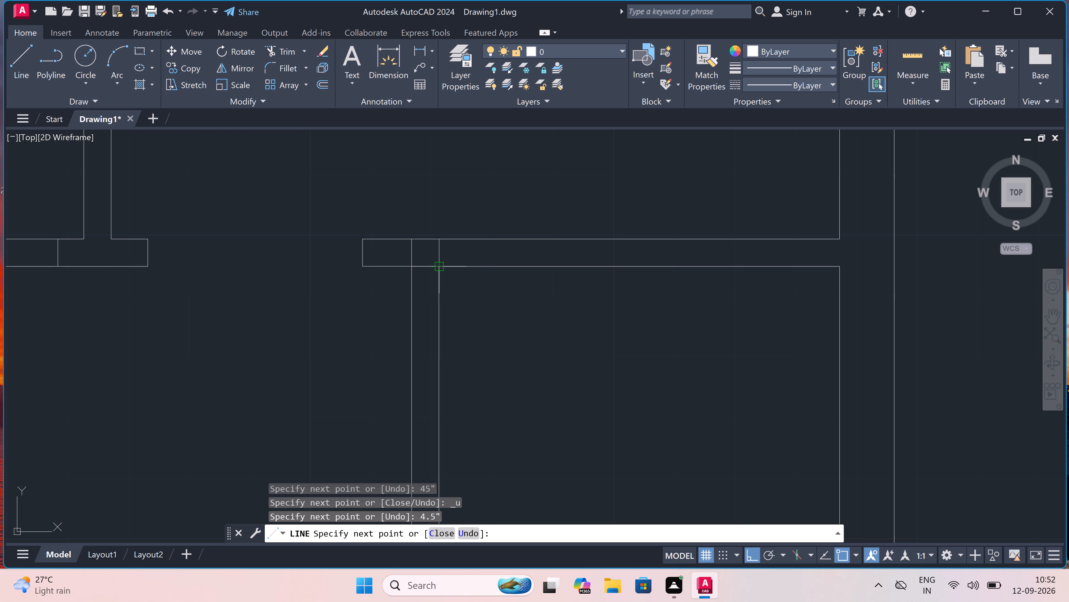
left_click(437, 267)
key("Escape")
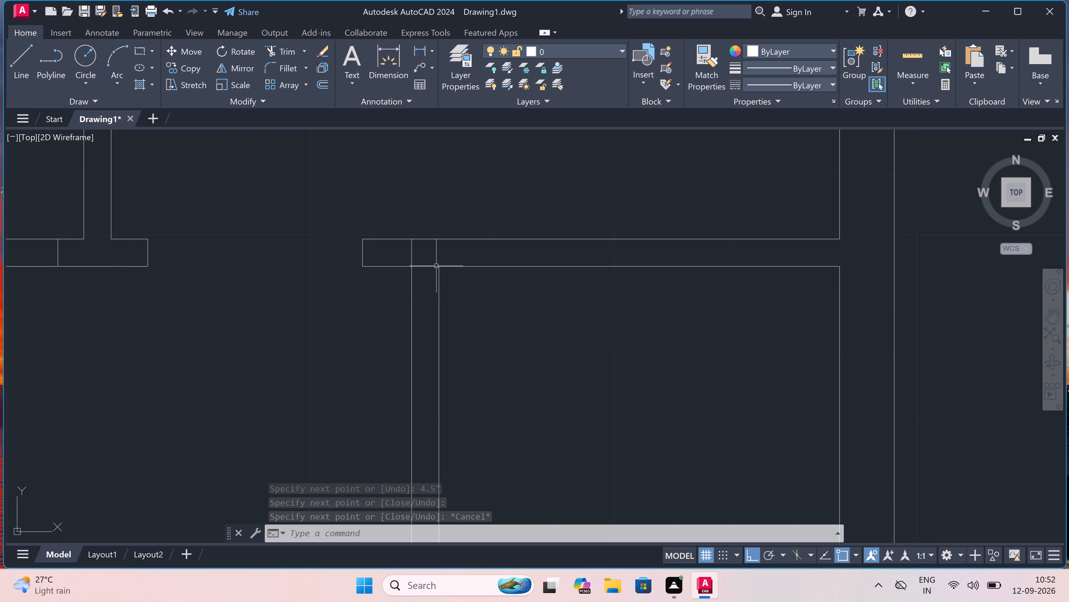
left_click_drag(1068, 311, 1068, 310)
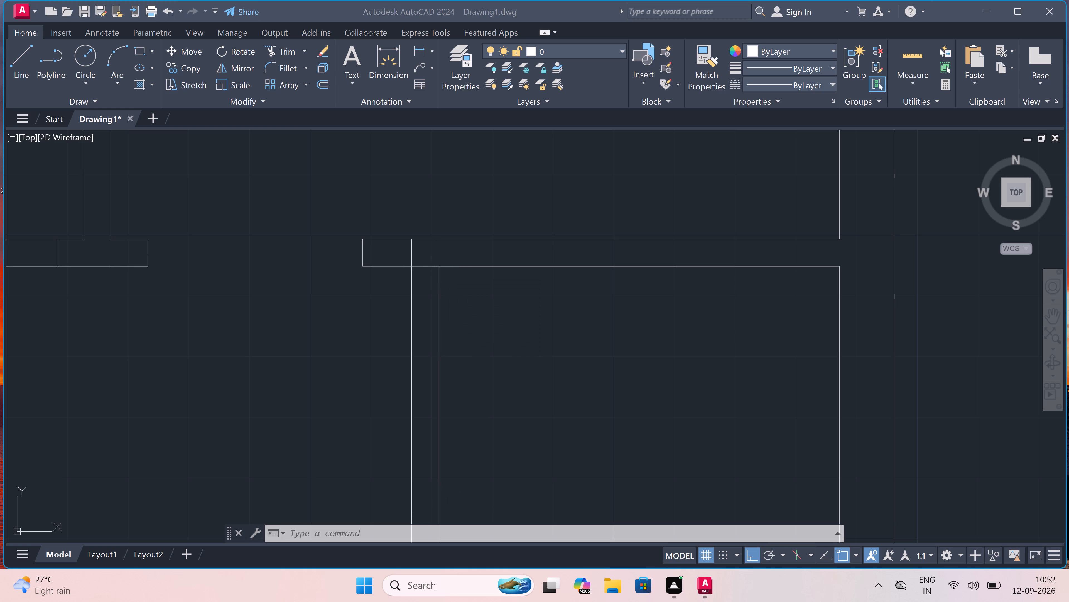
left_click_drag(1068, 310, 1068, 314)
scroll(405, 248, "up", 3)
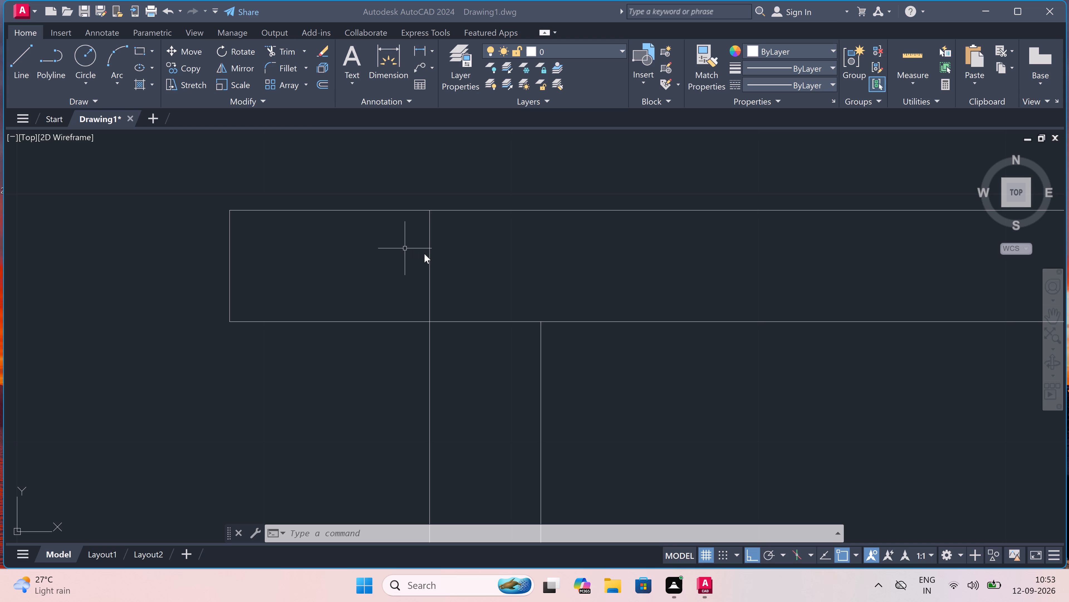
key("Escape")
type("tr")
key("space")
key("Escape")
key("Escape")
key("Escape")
Trim the vertical and horizontal line segments crossing the stub junction at the small right-hand room's upper-left corner.
scroll(443, 276, "down", 8)
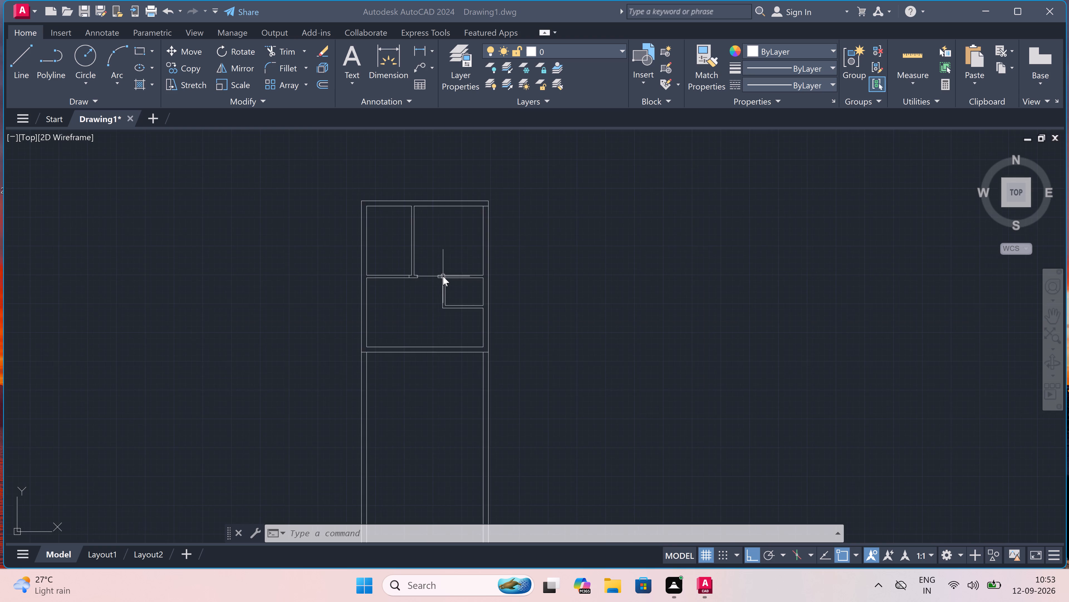
scroll(443, 276, "up", 10)
left_click(444, 280)
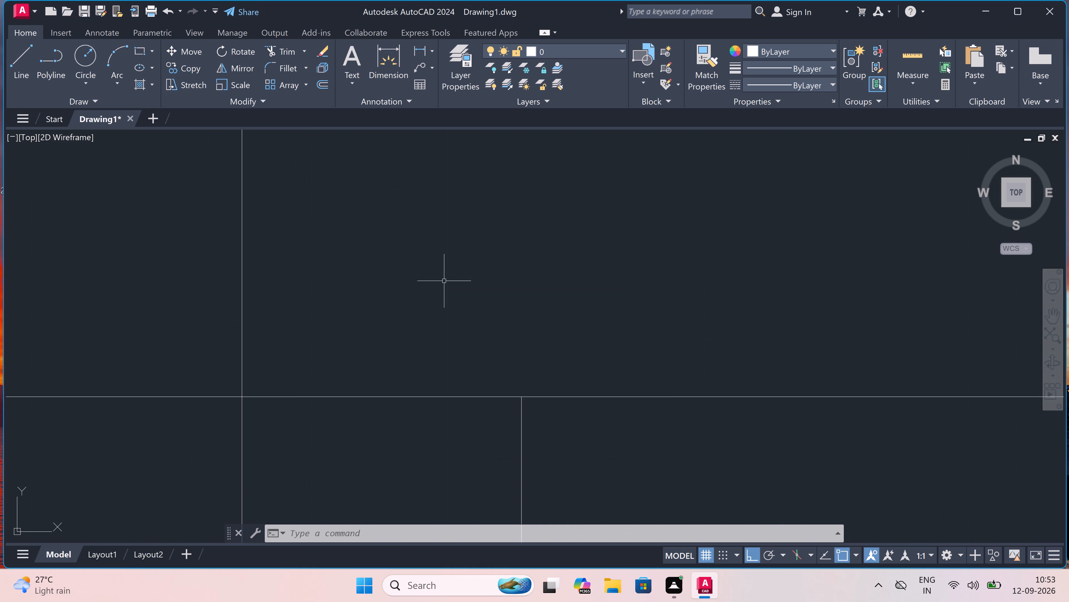
type("tr")
key("space")
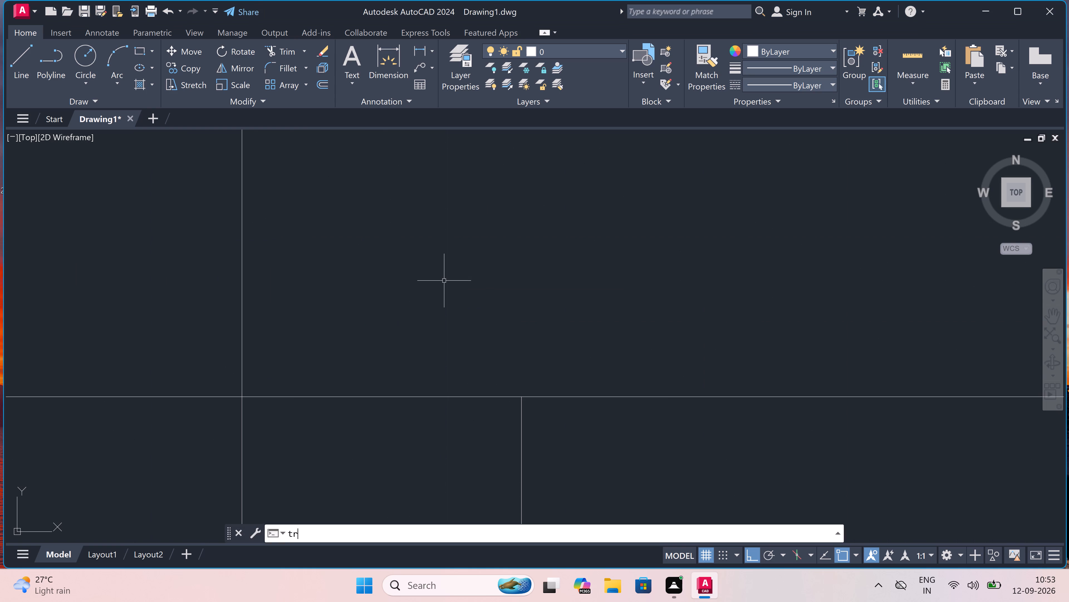
left_click_drag(131, 287, 133, 287)
left_click(346, 254)
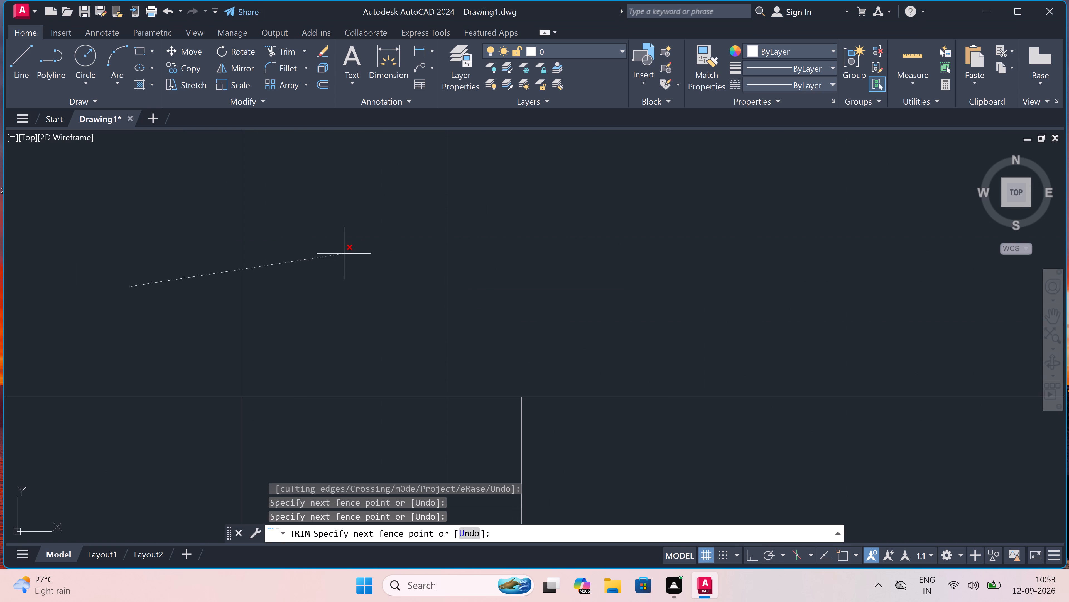
scroll(347, 255, "down", 4)
left_click(347, 255)
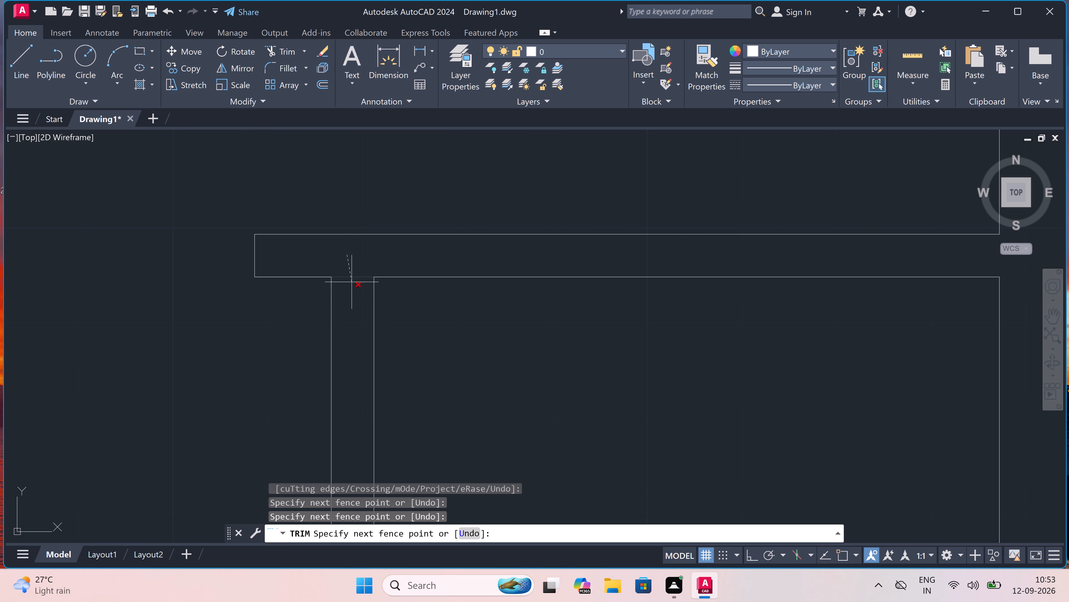
left_click(354, 298)
key("Escape")
Draw a short vertical line across the horizontal partition below the upper-left room, left of the stub beside the vertical partition.
scroll(355, 298, "down", 4)
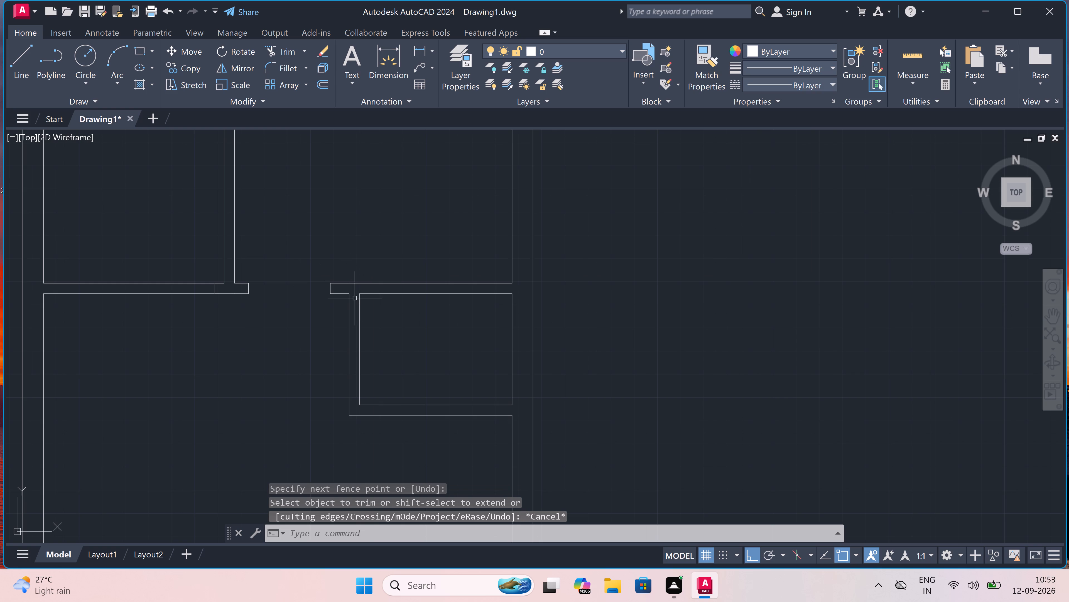
scroll(151, 265, "up", 1)
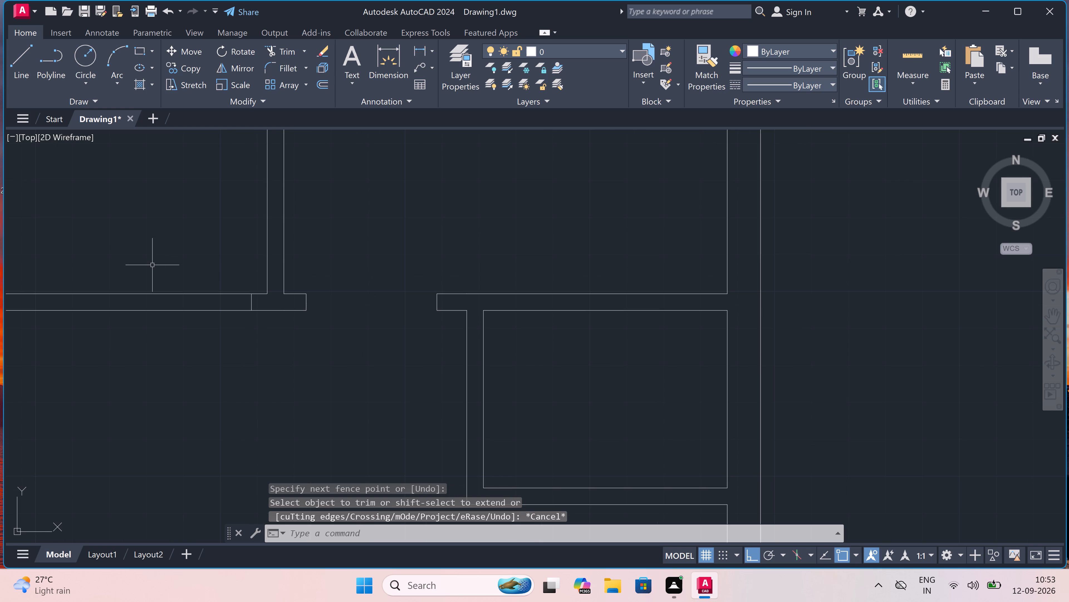
scroll(148, 263, "down", 2)
scroll(94, 253, "up", 1)
type("l")
key("space")
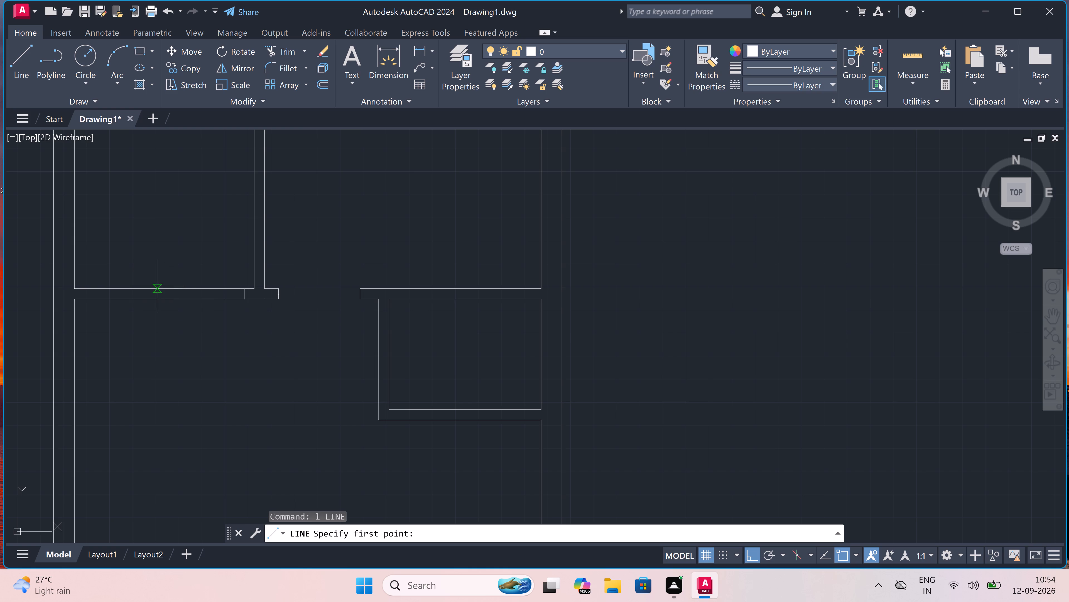
scroll(157, 287, "up", 3)
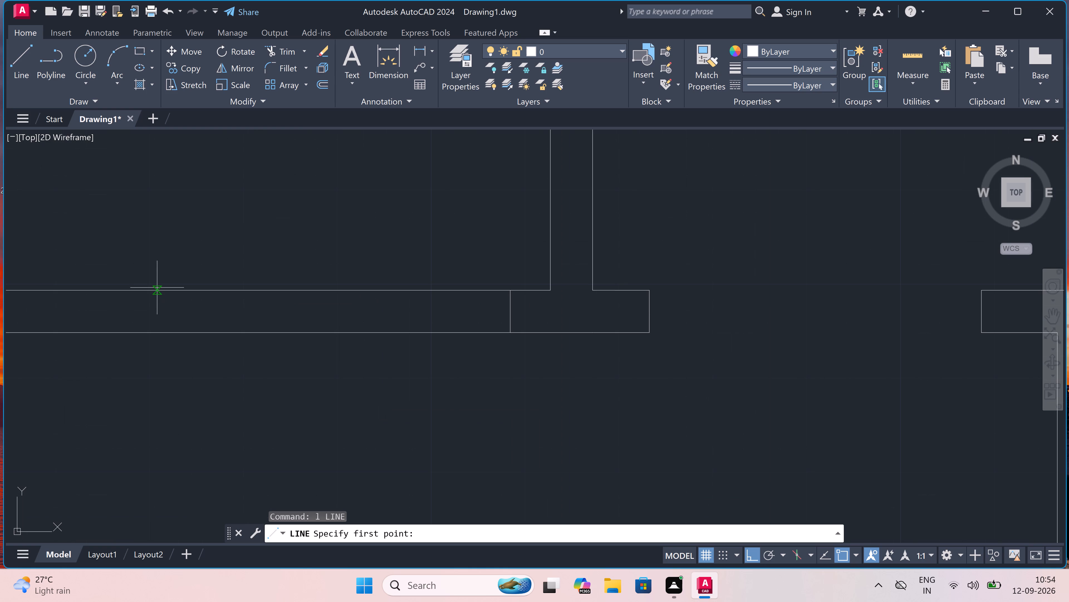
left_click(157, 289)
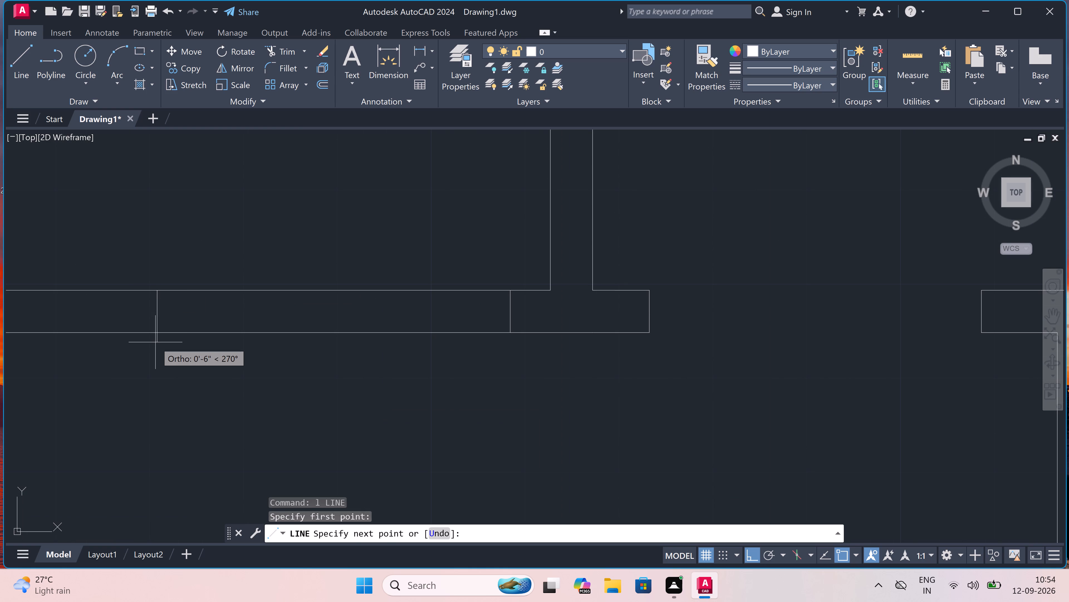
left_click(155, 334)
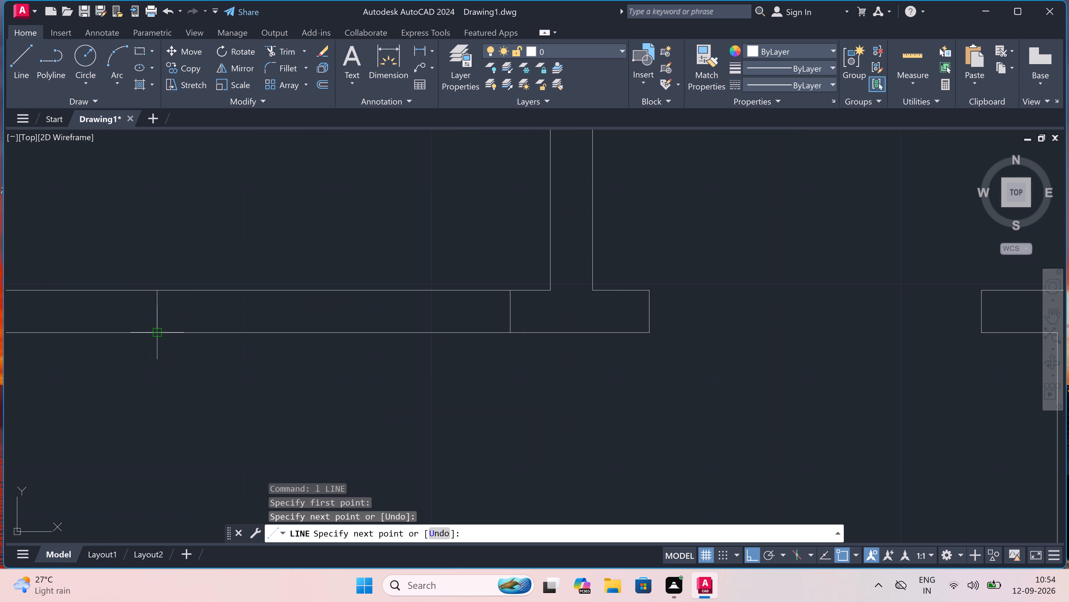
key("Escape")
Trim both partition lines between the new vertical line and the stub's end line to open a doorway into the upper-left room.
type("tr")
key("space")
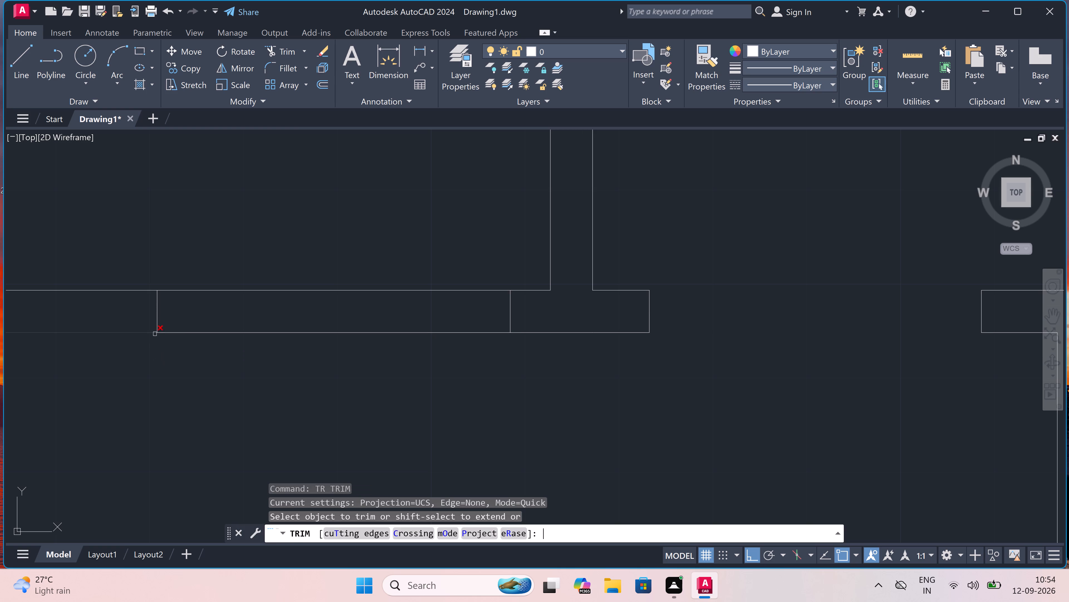
left_click(226, 356)
left_click(237, 271)
scroll(238, 271, "down", 3)
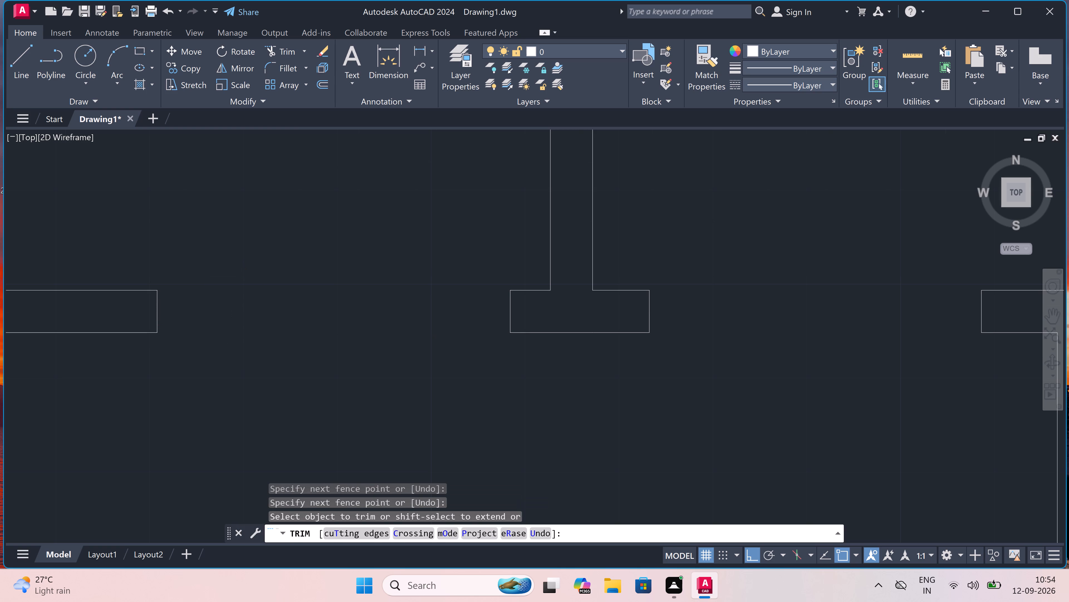
scroll(238, 271, "down", 2)
scroll(249, 260, "up", 4)
key("Escape")
Draw a 2" line rightwards into the doorway from the midpoint of its left wall end.
type("l")
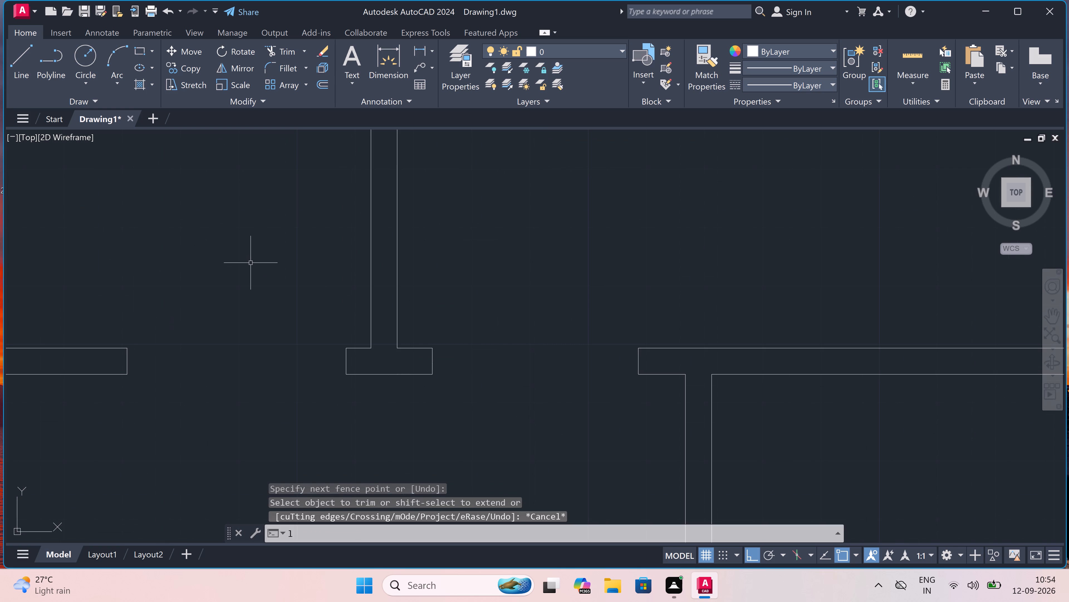
key("space")
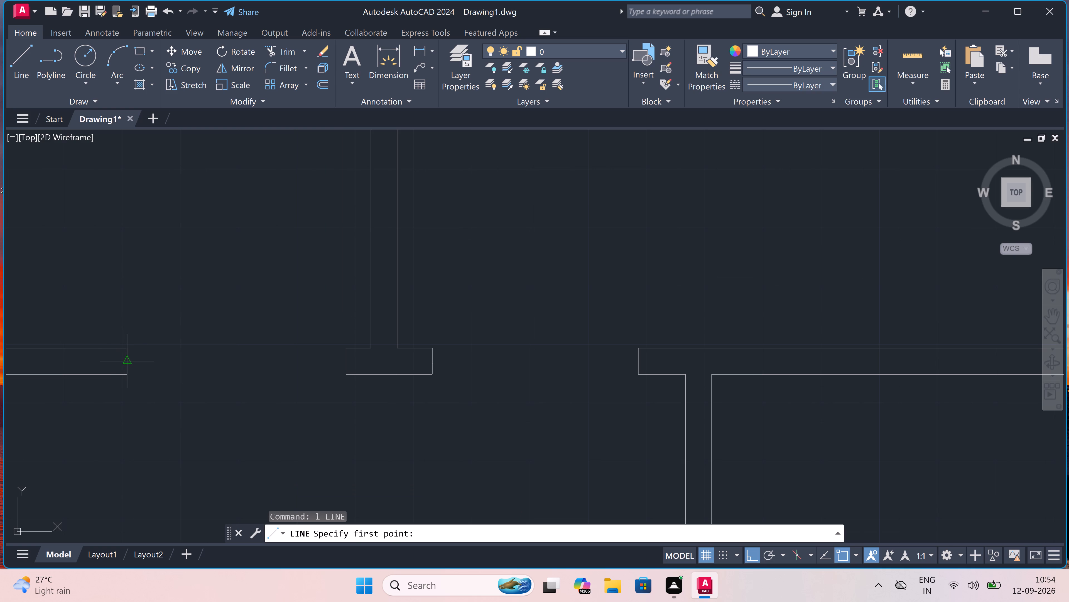
left_click(127, 357)
key("2")
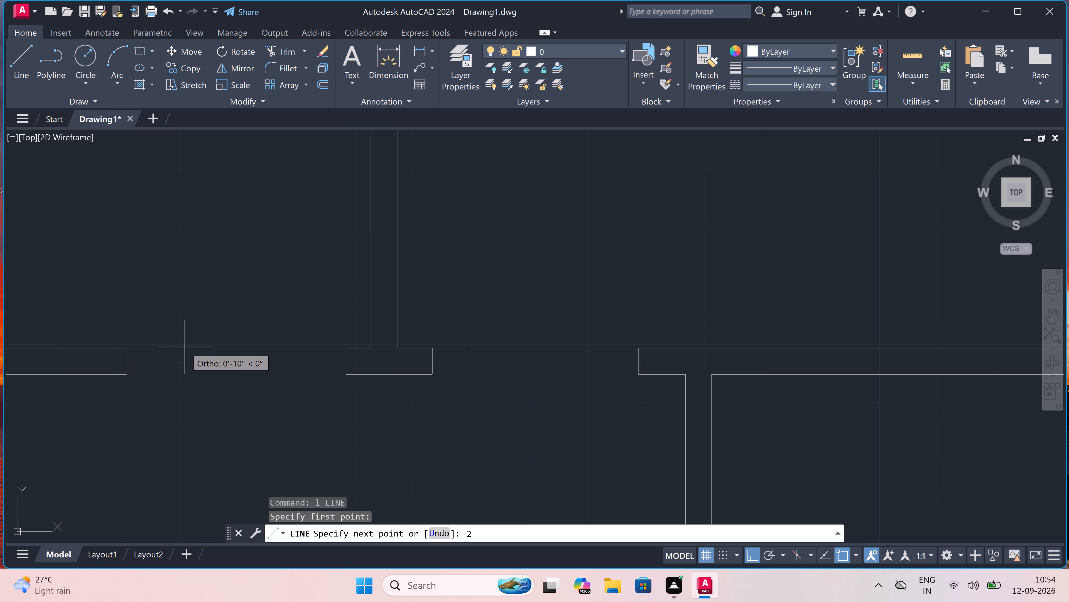
type("\"")
key("space")
key("Escape")
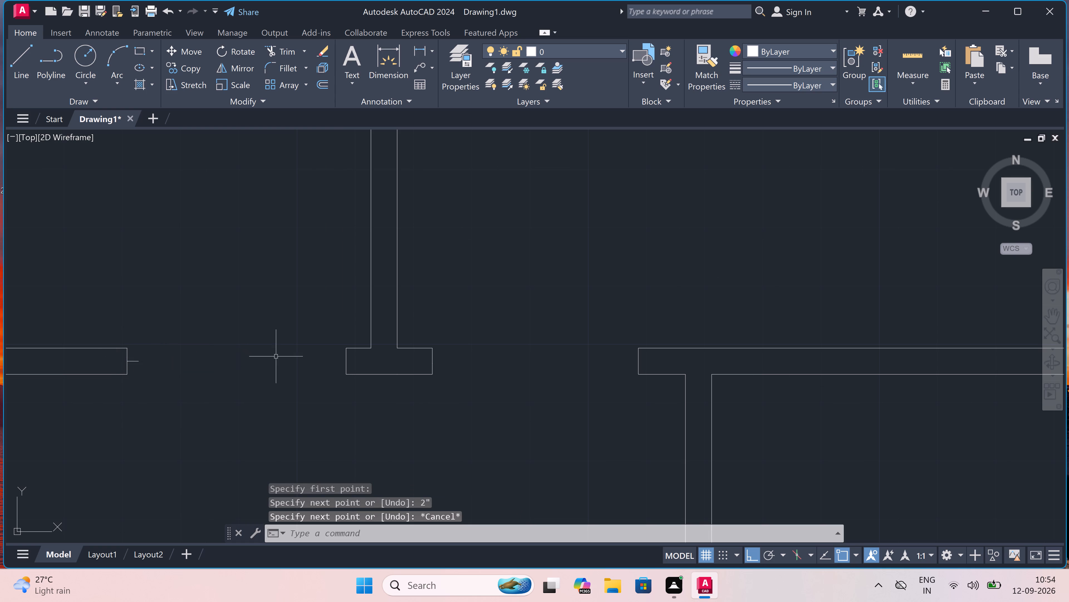
Draw a 2" line leftwards from the doorway's right wall end, continued by a 3' line upwards into the upper-left room.
key("space")
left_click_drag(344, 359, 343, 363)
type("2\"")
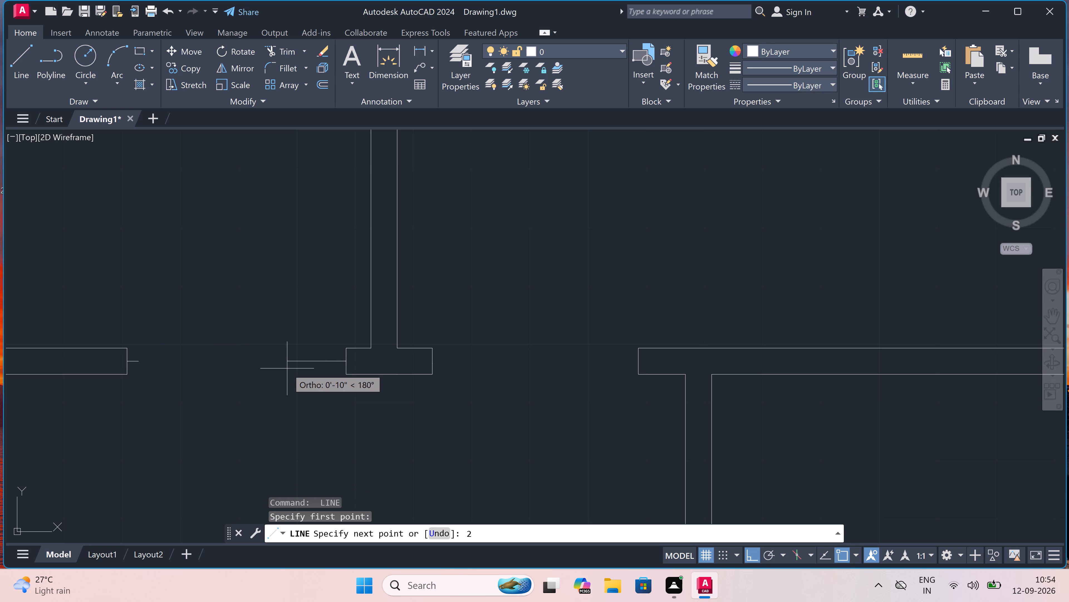
key("space")
scroll(241, 348, "down", 4)
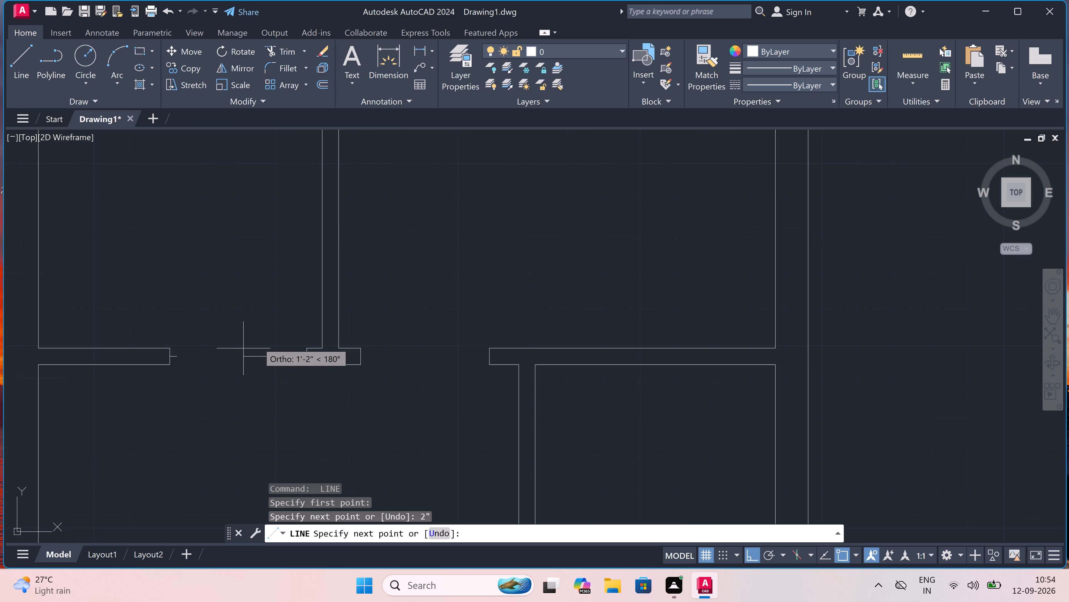
scroll(250, 294, "up", 3)
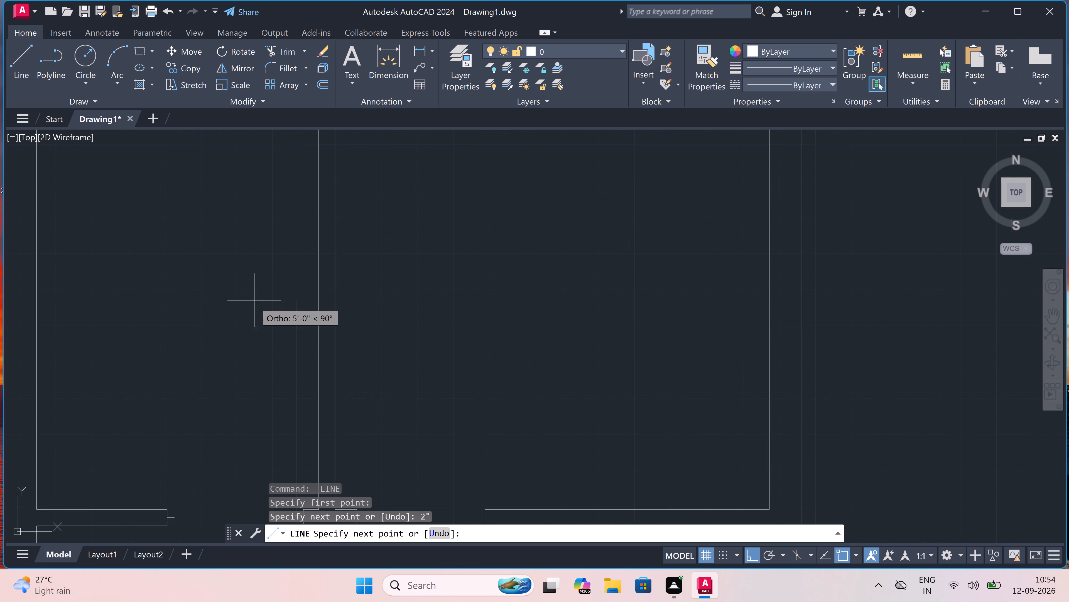
type("3'")
key("space")
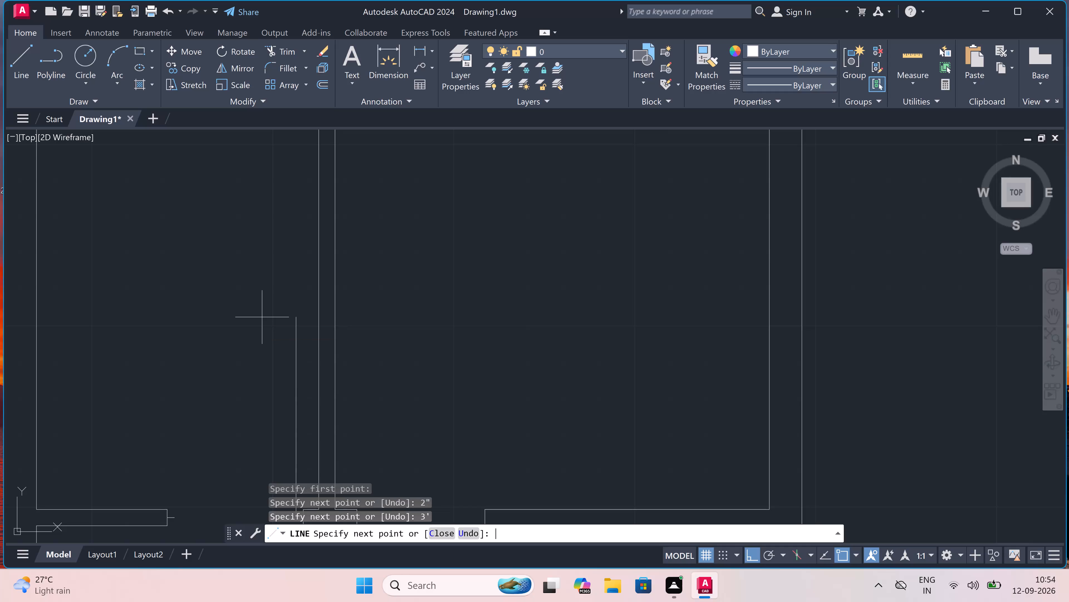
scroll(164, 392, "down", 3)
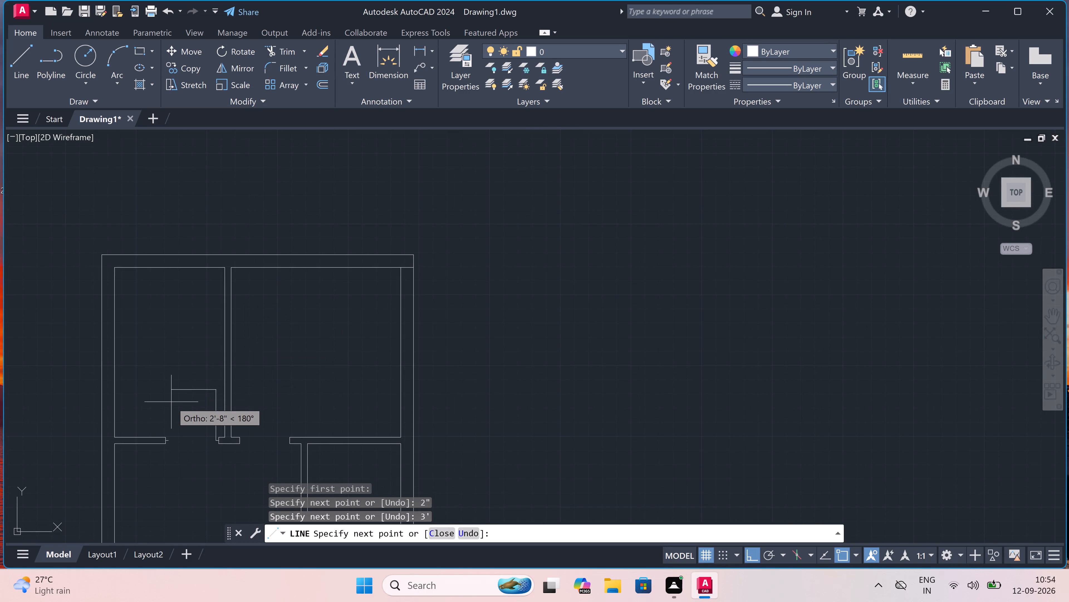
scroll(171, 402, "up", 3)
key("Escape")
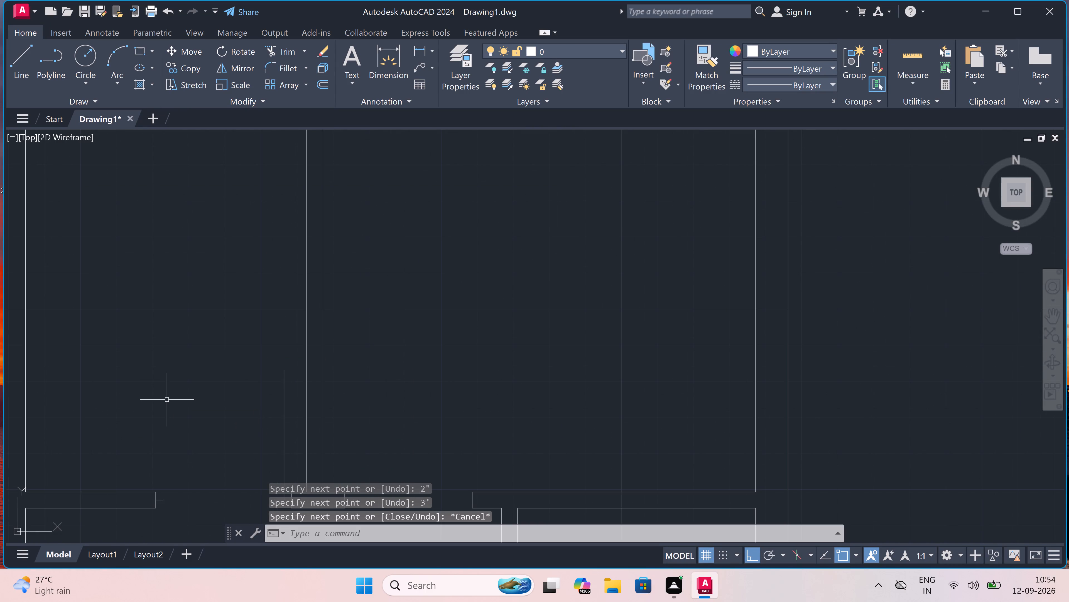
Draw a 2" line rightwards from the central stub's right end, continued by a 3' line upwards into the upper-right room.
scroll(171, 380, "down", 2)
scroll(248, 401, "up", 2)
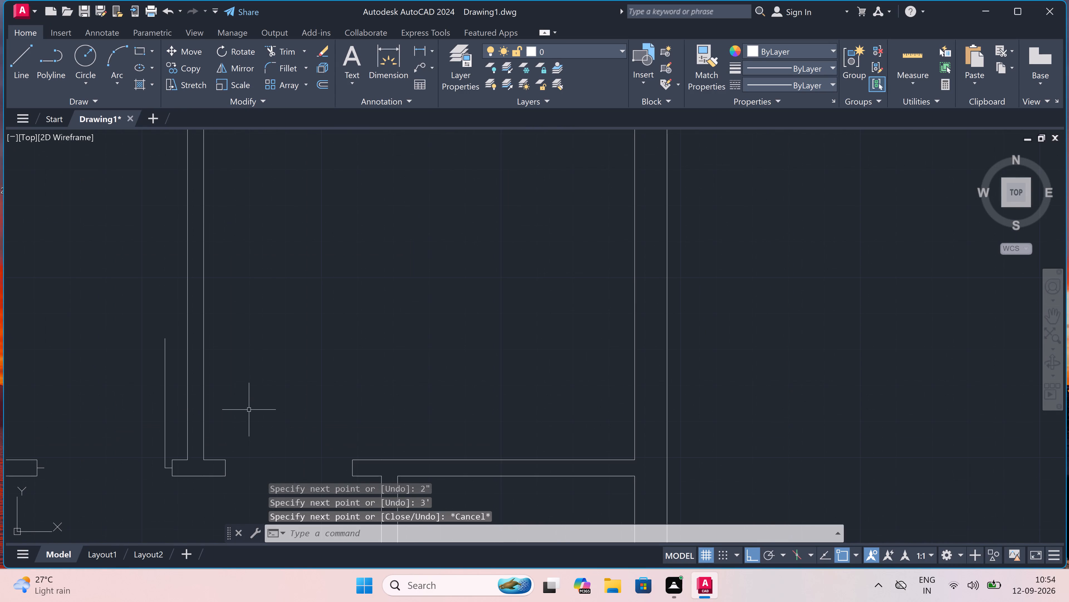
key("space")
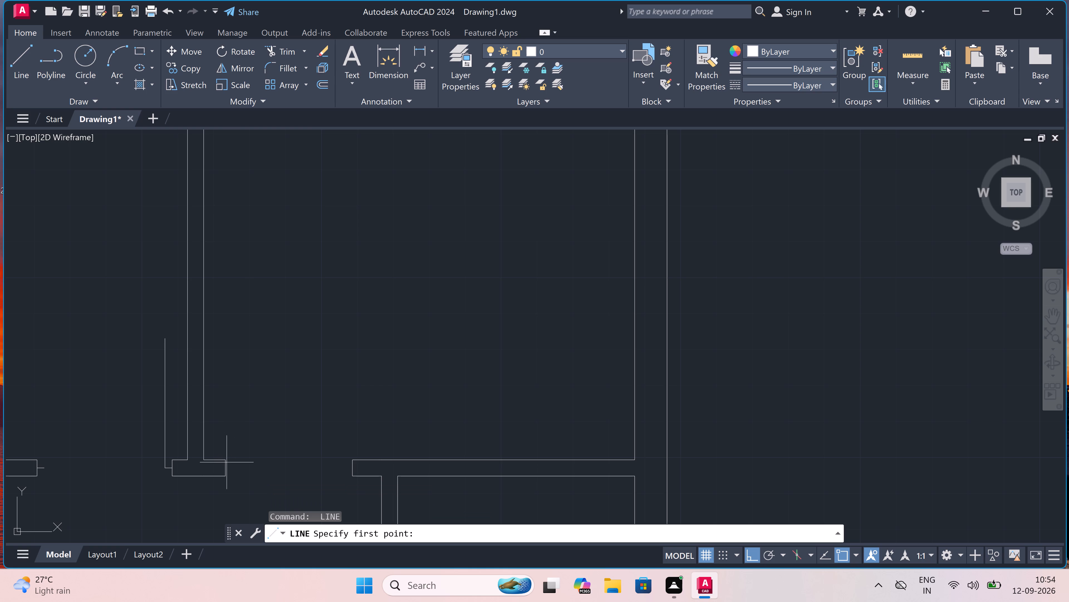
scroll(224, 467, "up", 3)
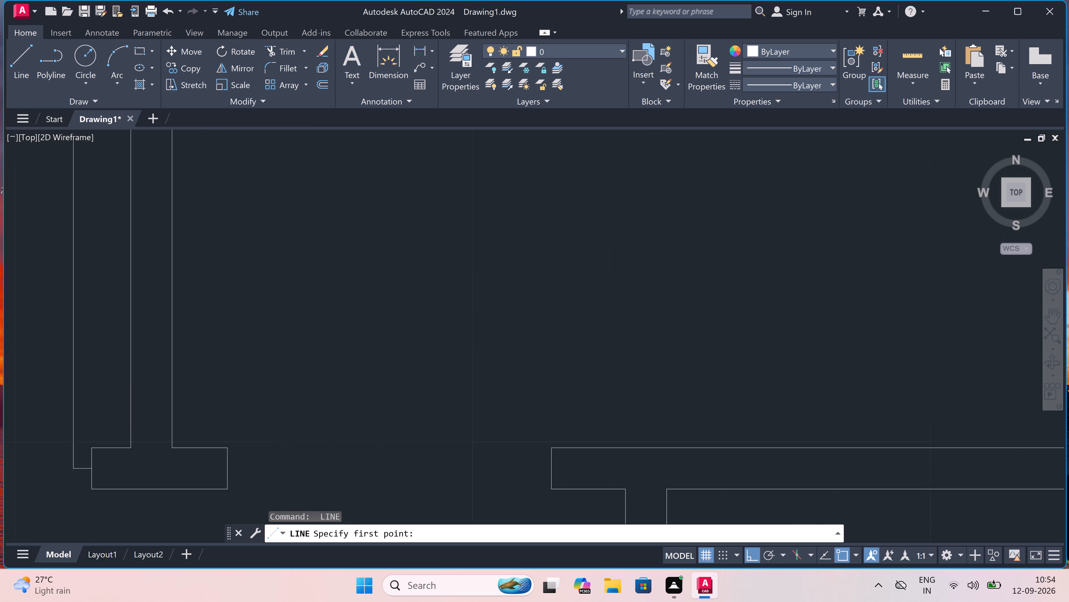
scroll(226, 471, "up", 2)
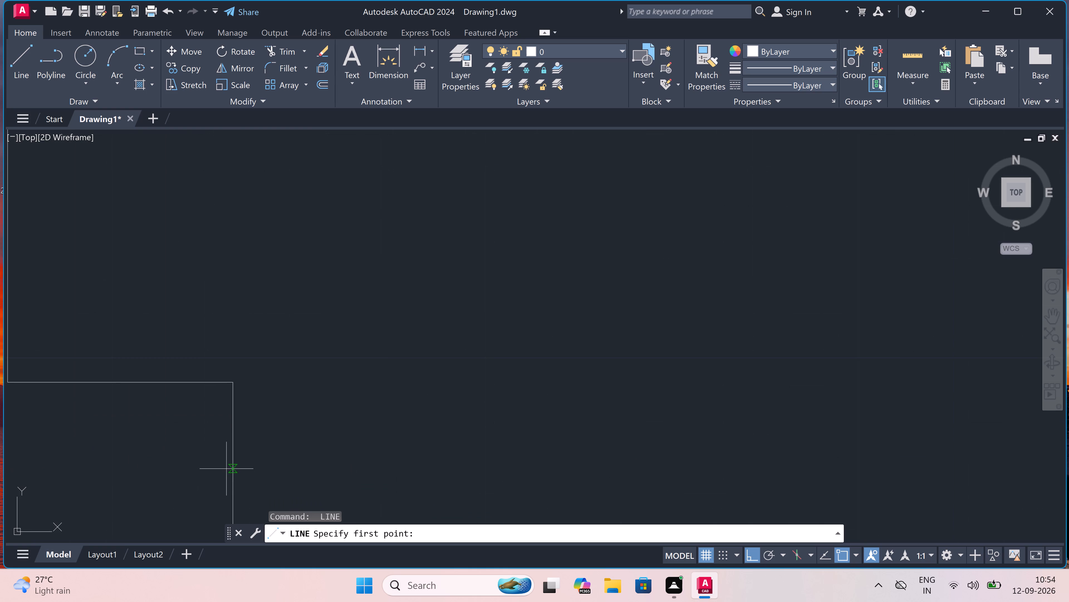
scroll(232, 467, "down", 1)
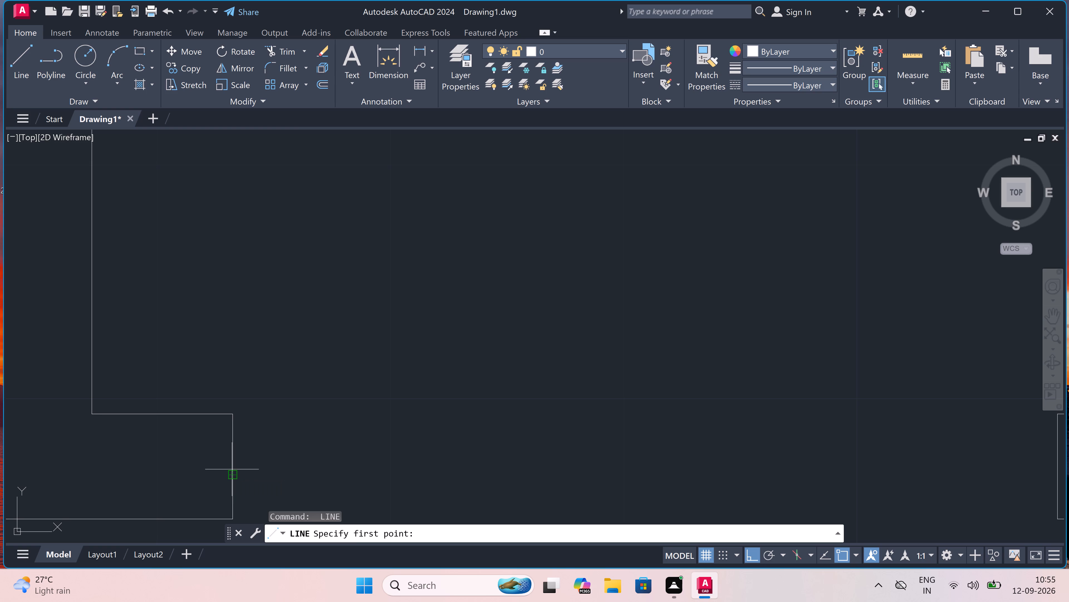
left_click(232, 469)
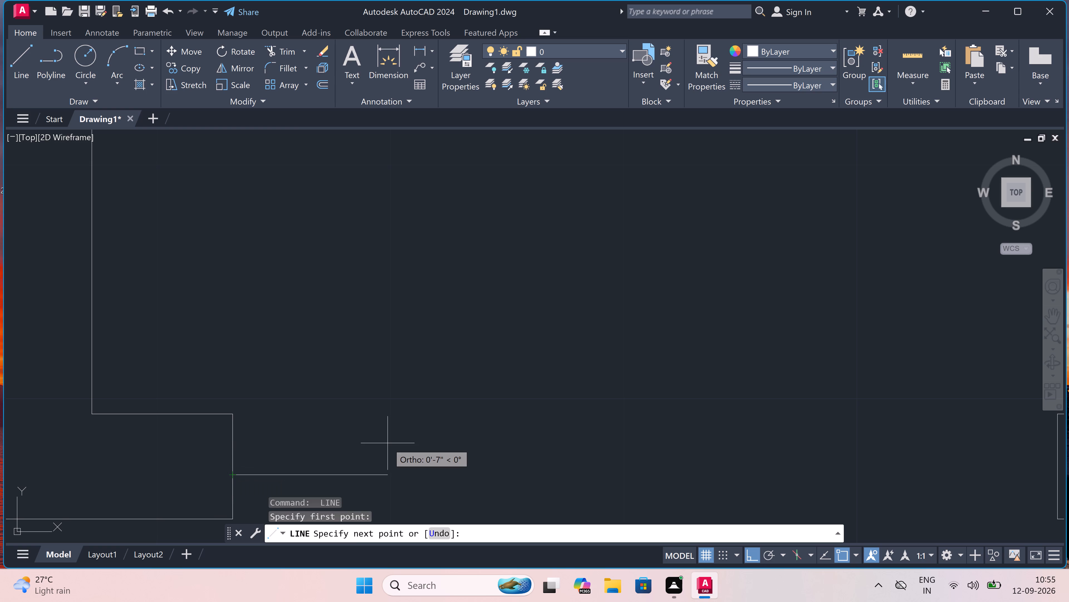
key("ctrl+z")
scroll(202, 486, "up", 1)
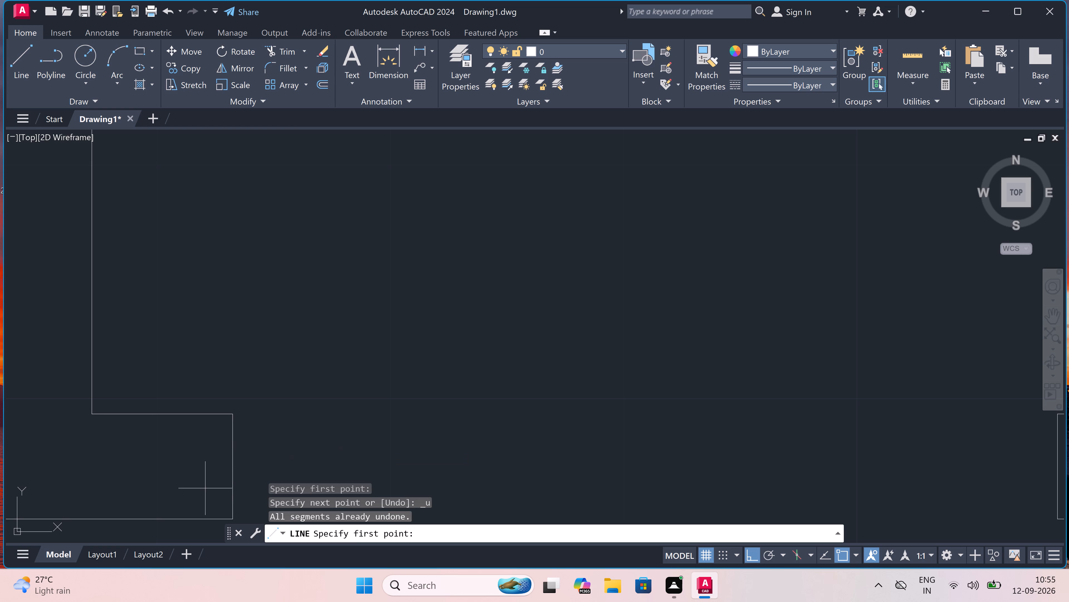
scroll(203, 487, "up", 1)
scroll(214, 468, "down", 4)
scroll(225, 504, "up", 3)
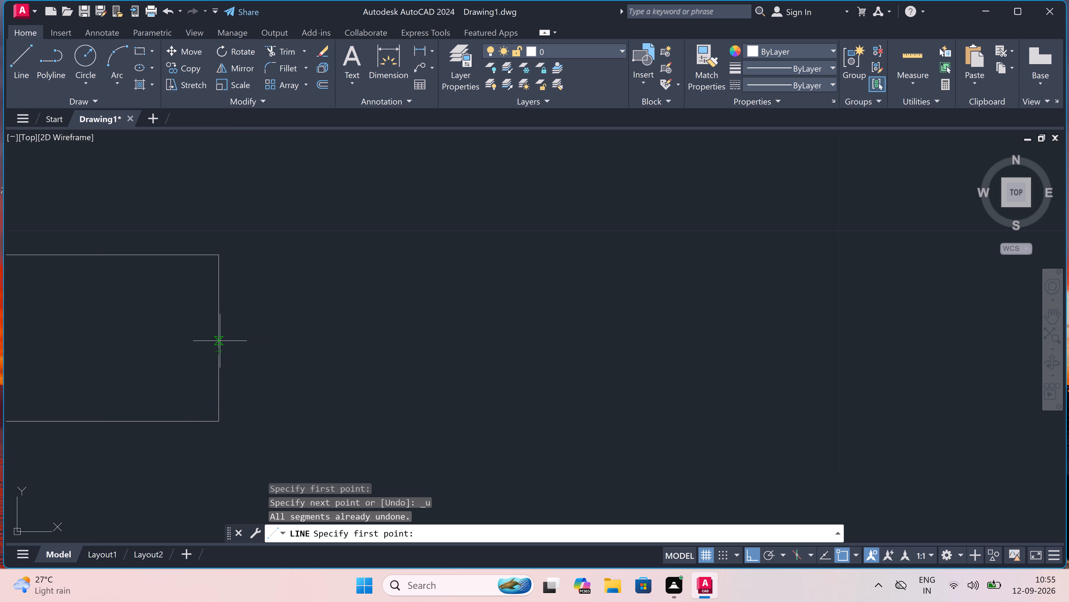
left_click(218, 342)
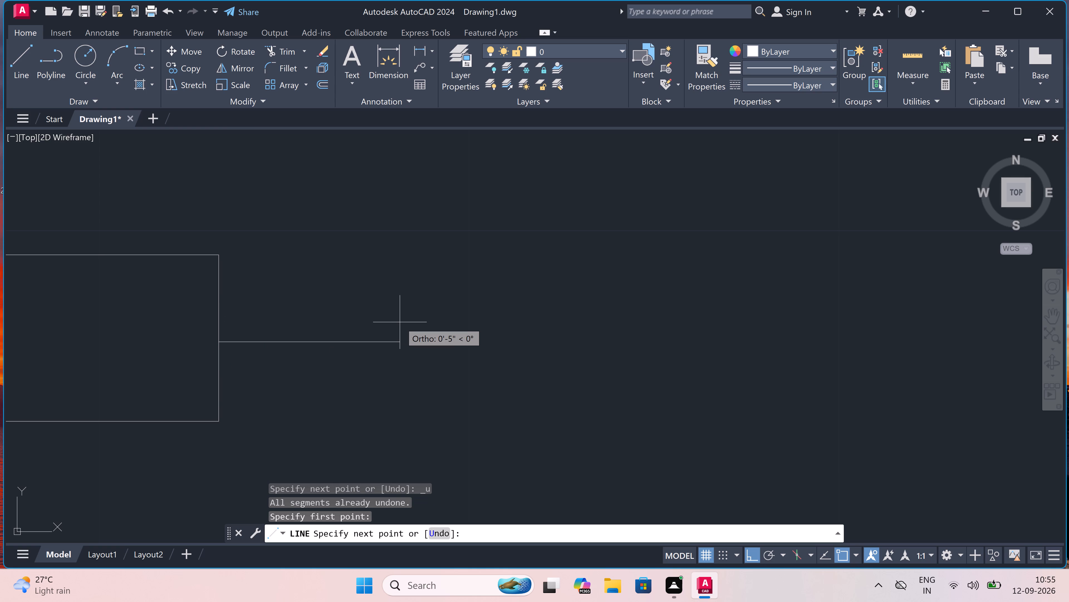
scroll(399, 322, "down", 5)
type("2\"")
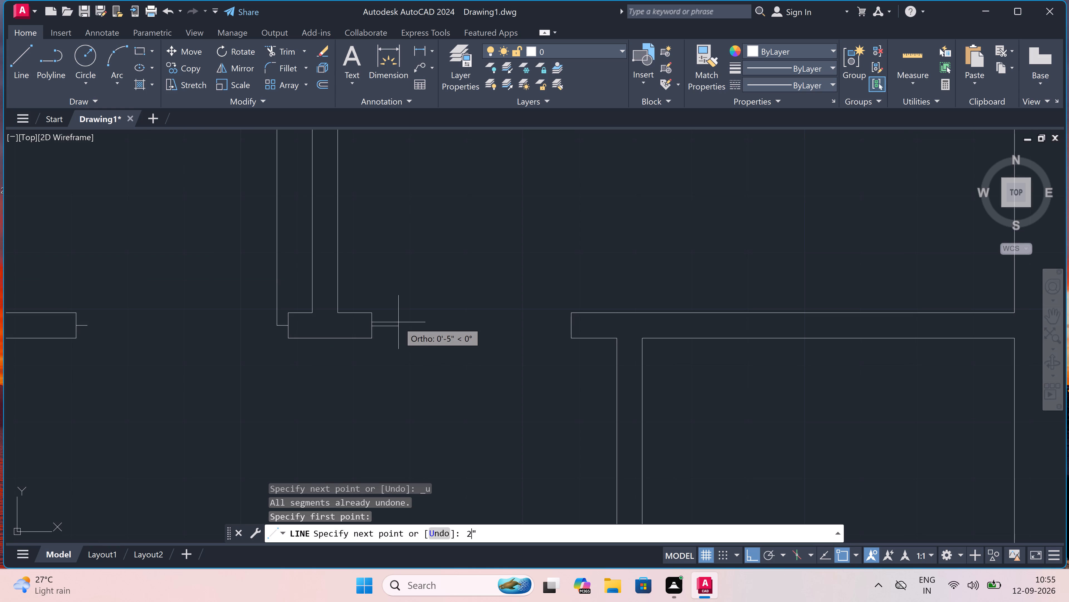
key("space")
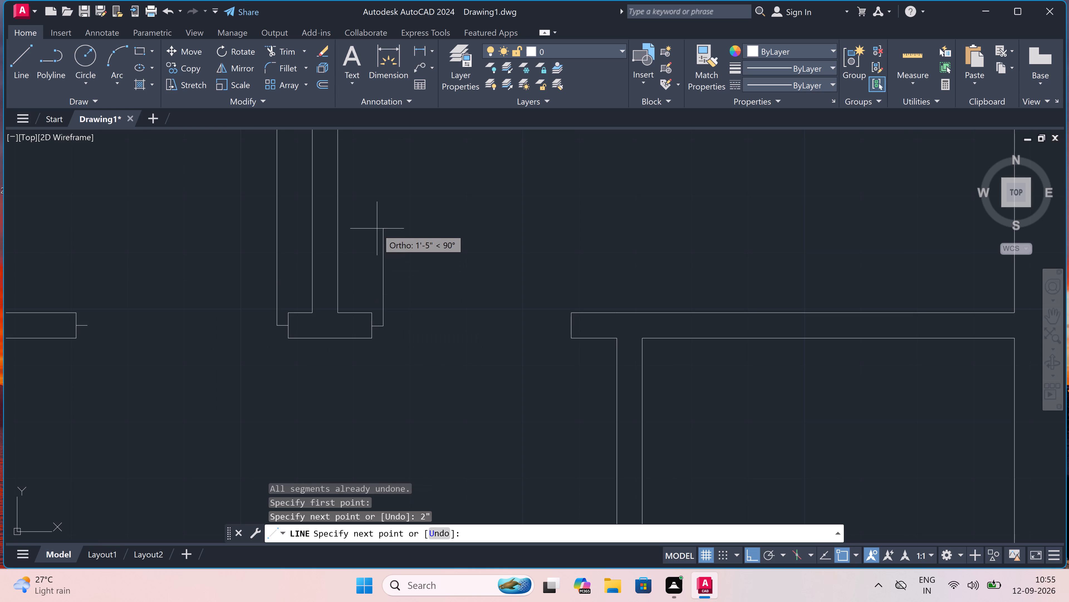
type("3'")
key("space")
key("Escape")
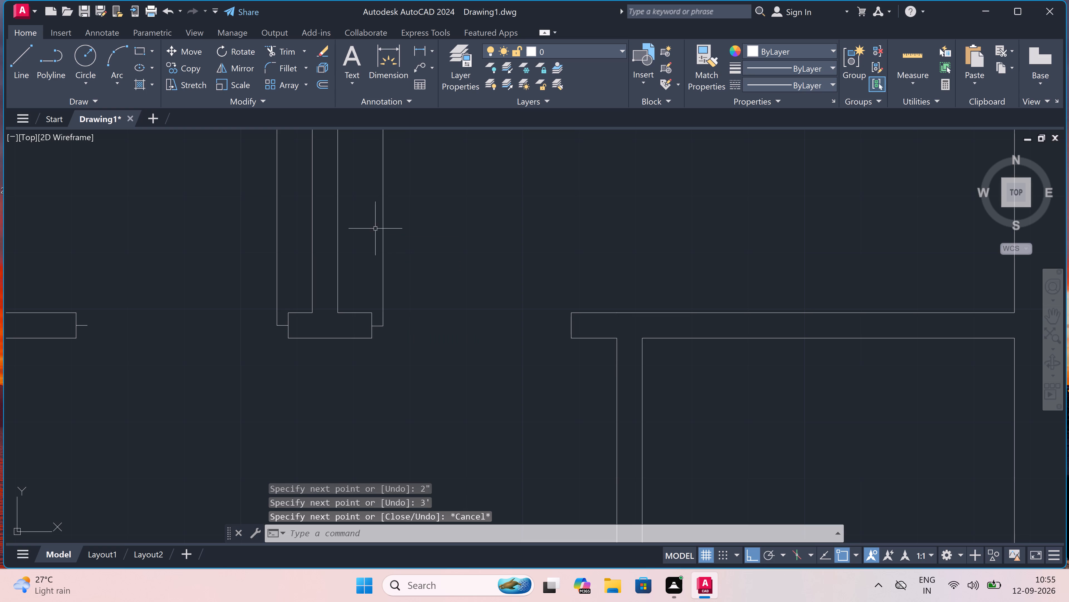
Draw a 2" line leftwards from the end of the stub at the small right-hand room's upper-left corner.
key("space")
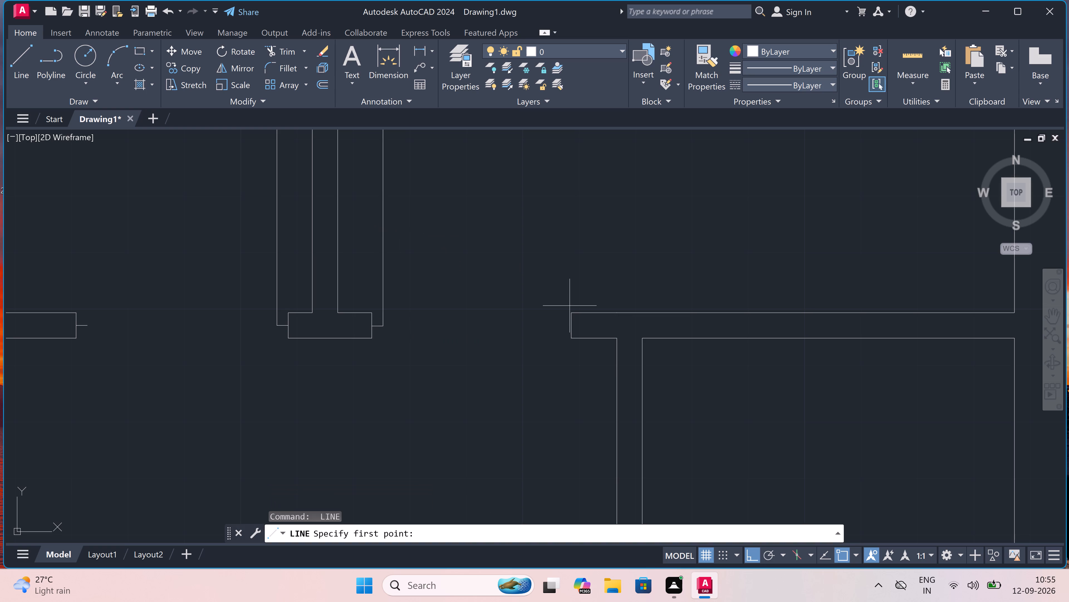
left_click_drag(573, 322, 569, 323)
type("2\"")
key("space")
key("Escape")
Draw a short vertical line across the horizontal partition just right of its free end at the upper-right room's doorway.
scroll(509, 319, "down", 2)
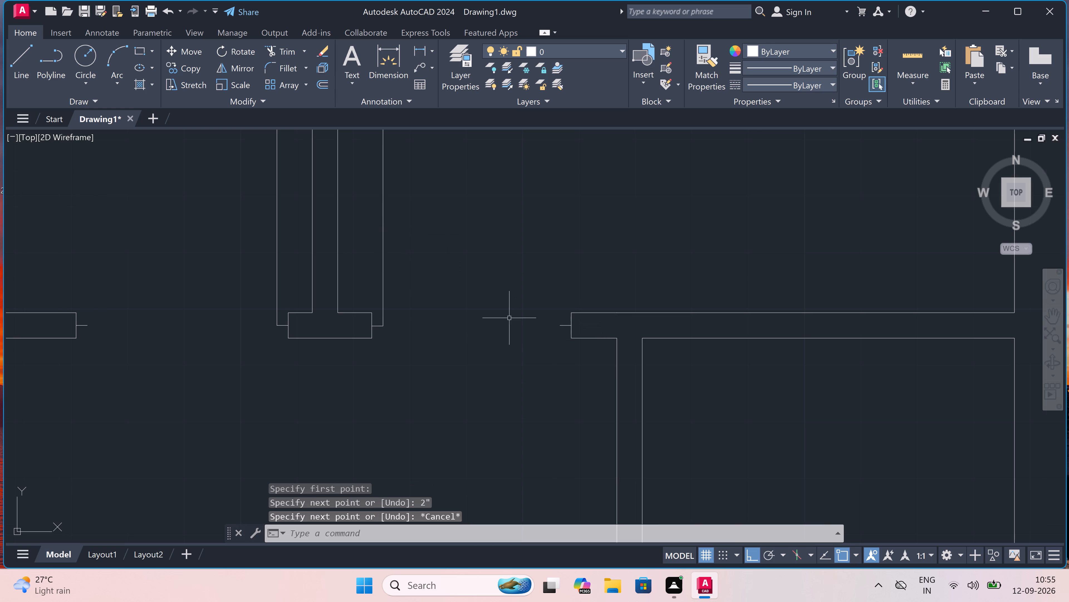
scroll(509, 318, "down", 2)
scroll(515, 243, "up", 1)
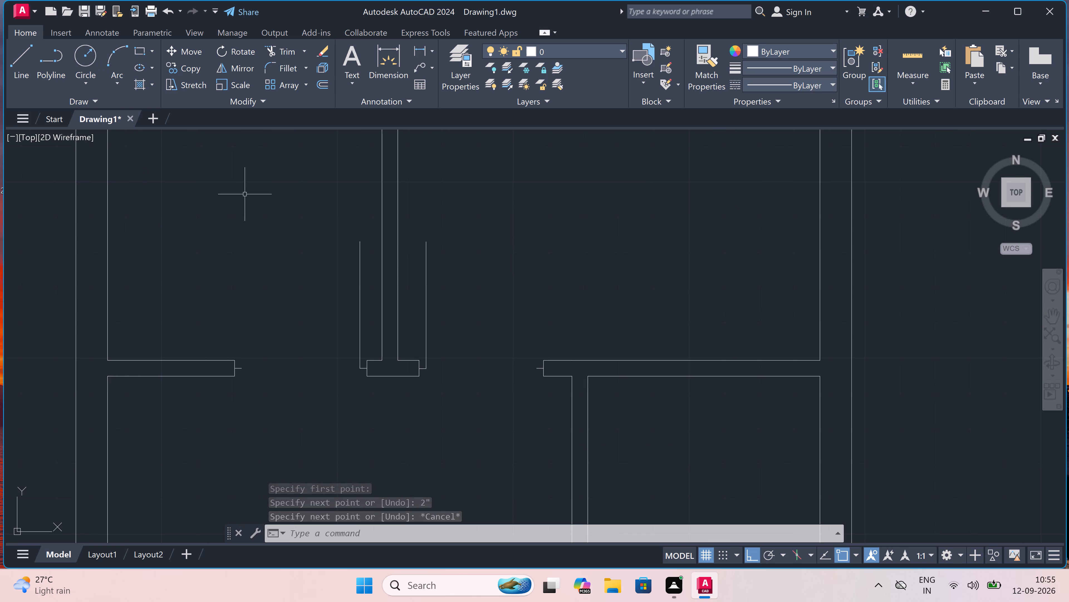
scroll(599, 322, "up", 2)
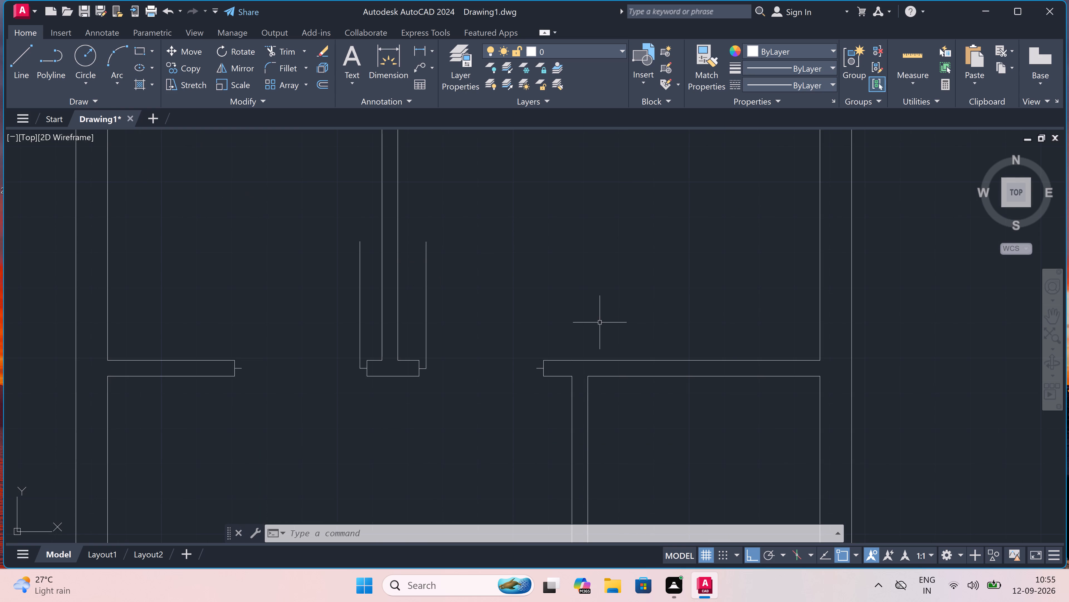
key("space")
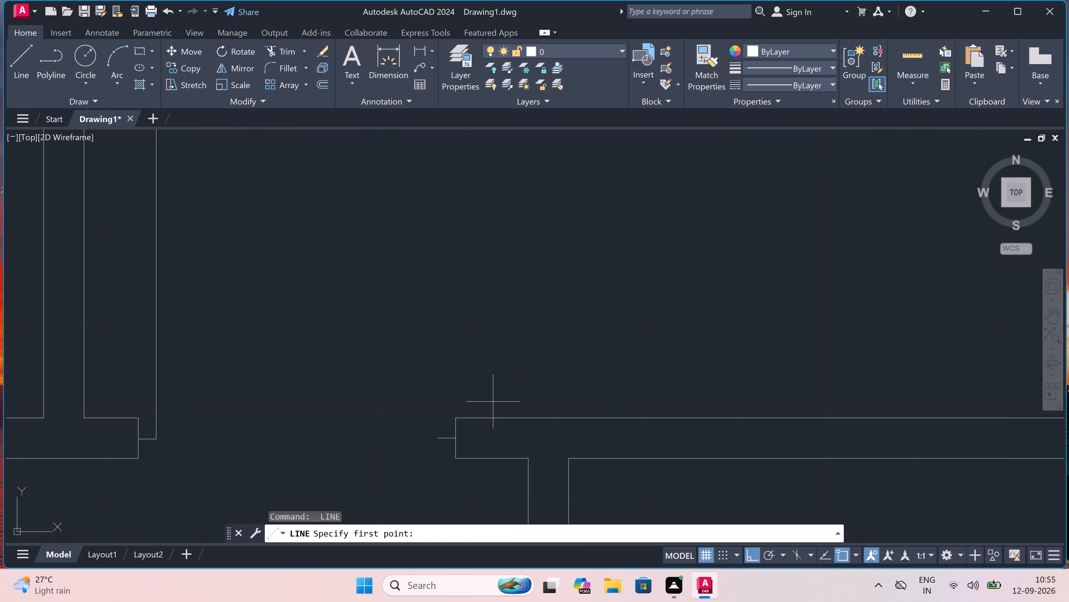
left_click(471, 416)
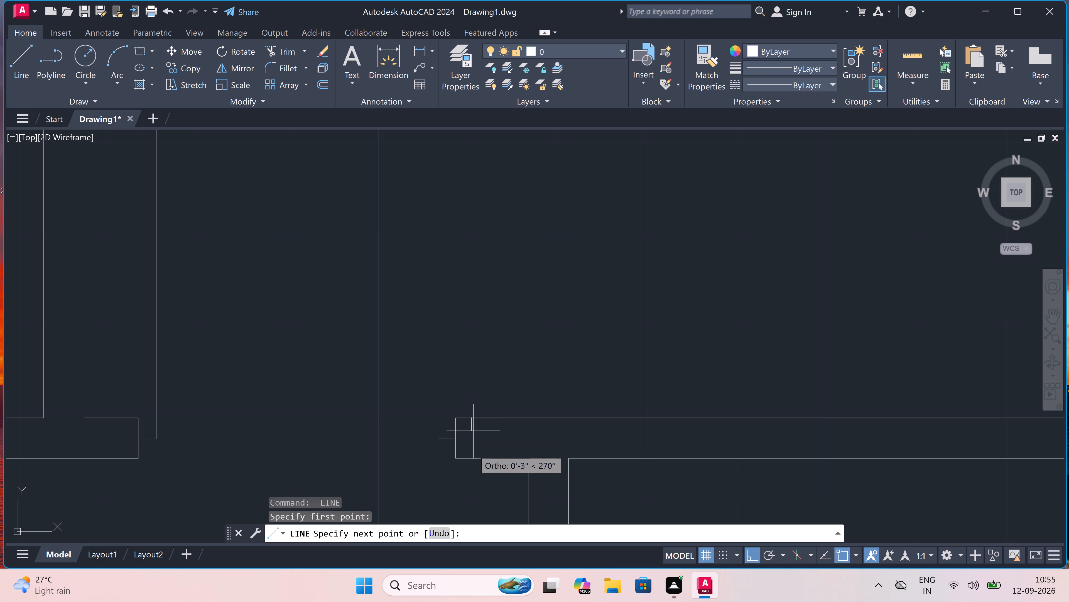
left_click(469, 460)
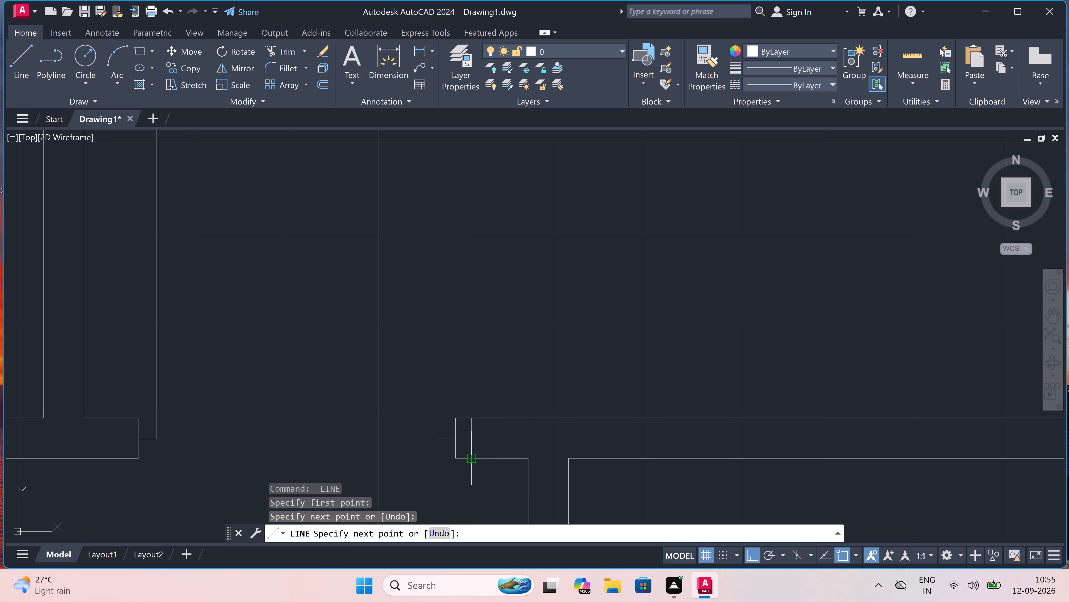
key("Escape")
Trim the partition's upper and lower faces back to the new line and remove the old end line.
key("t")
type("r")
key("space")
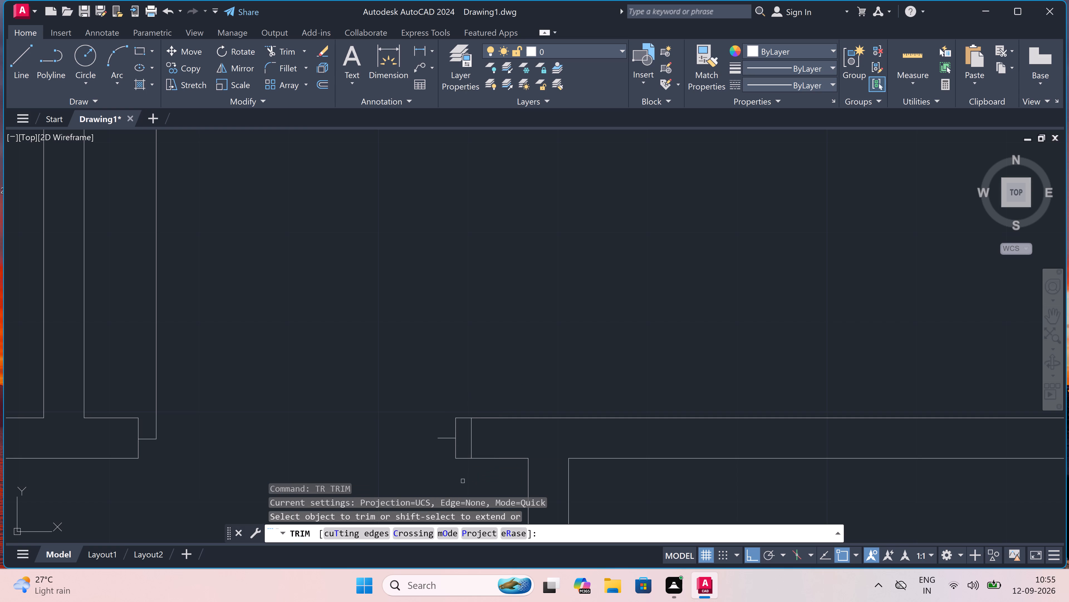
left_click_drag(462, 481, 461, 478)
left_click(457, 397)
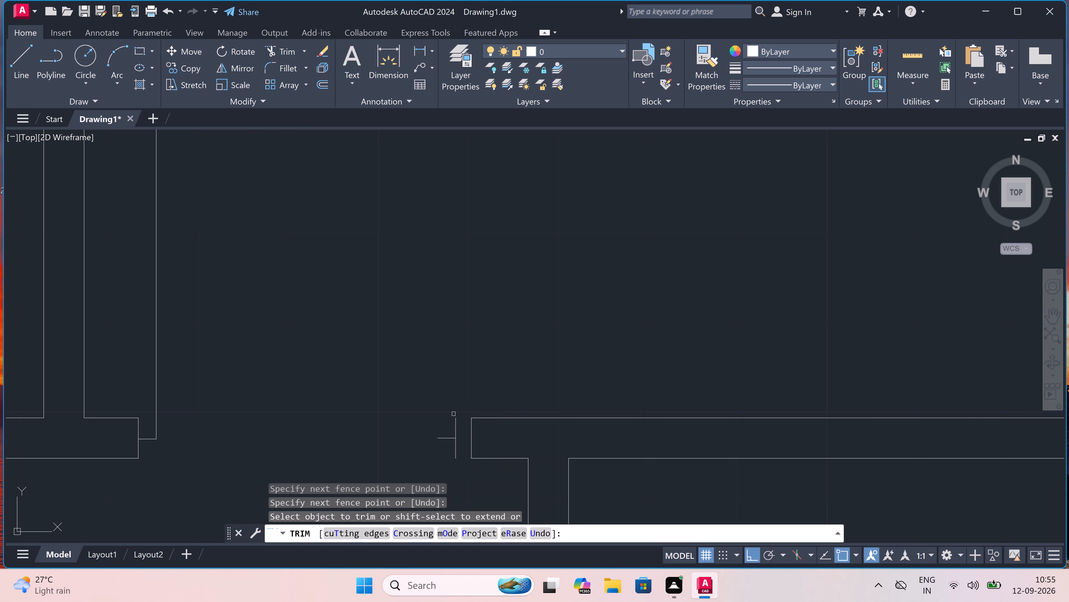
left_click(453, 418)
left_click_drag(459, 427, 460, 430)
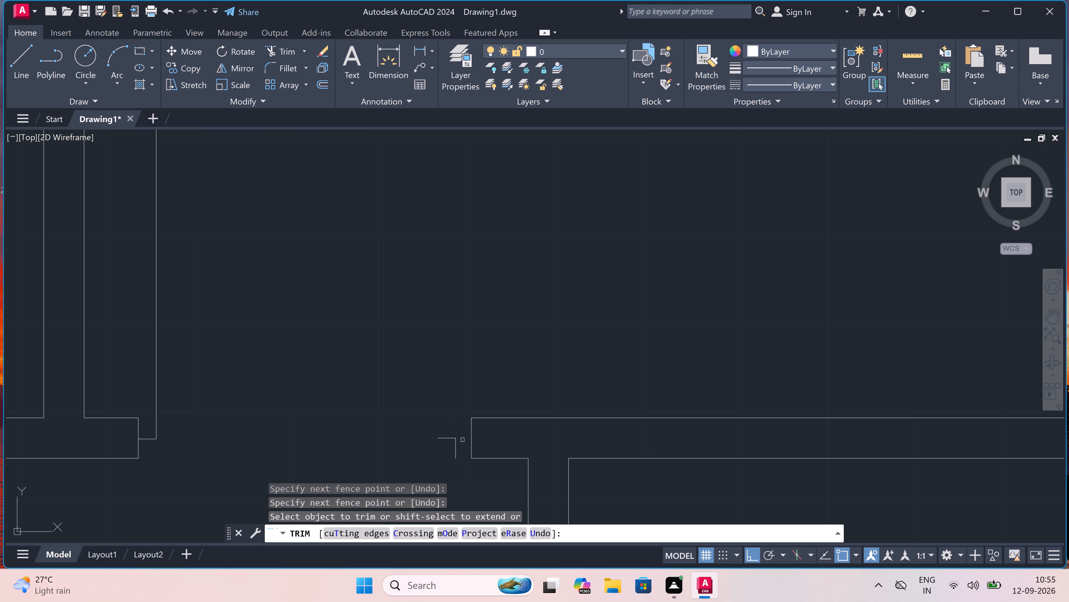
left_click(461, 446)
left_click(445, 450)
key("Escape")
Move the detached 2" door stop horizontally rightwards so its right end meets the new wall end.
left_click(445, 440)
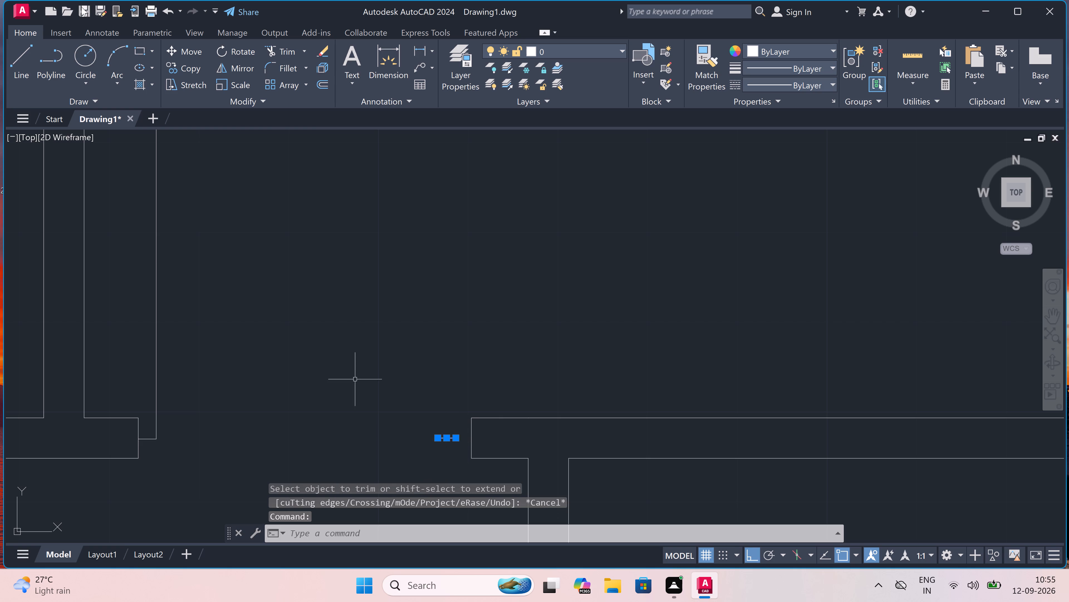
left_click(180, 51)
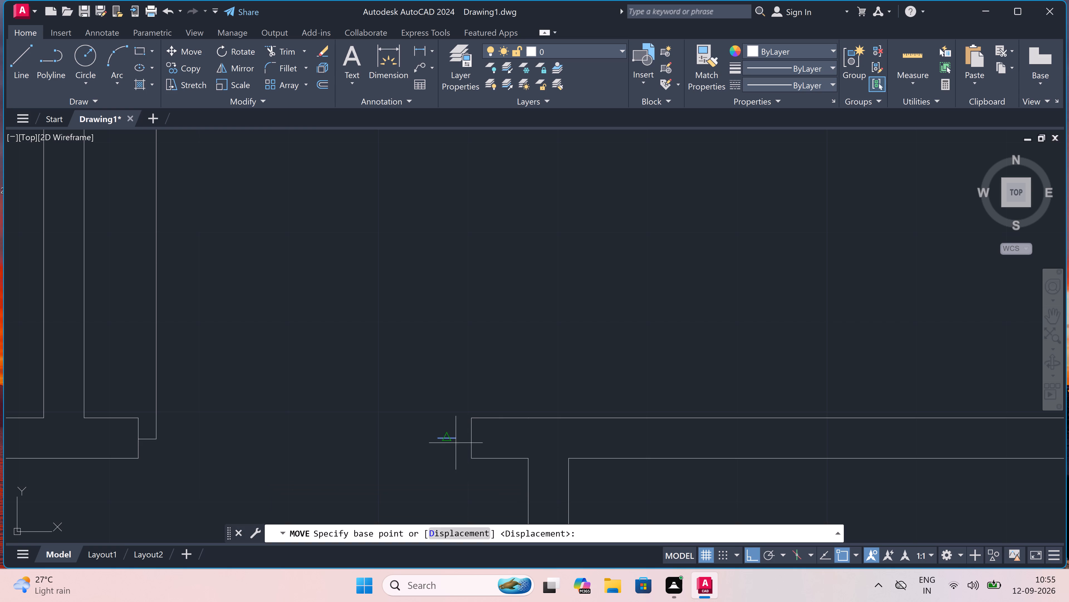
scroll(459, 431, "up", 3)
scroll(455, 434, "down", 3)
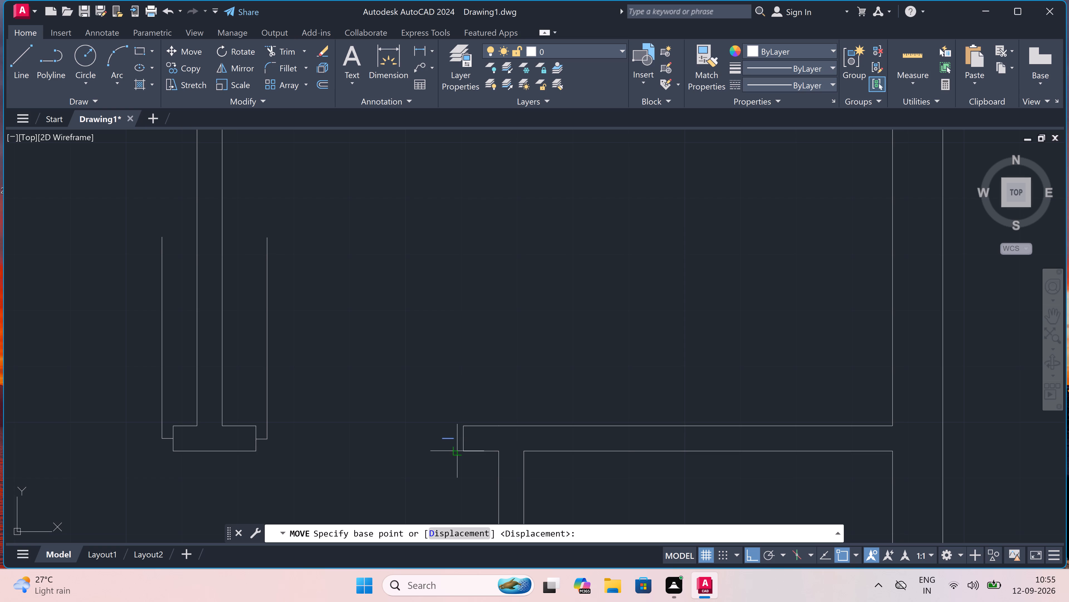
scroll(464, 469, "up", 3)
scroll(428, 379, "up", 2)
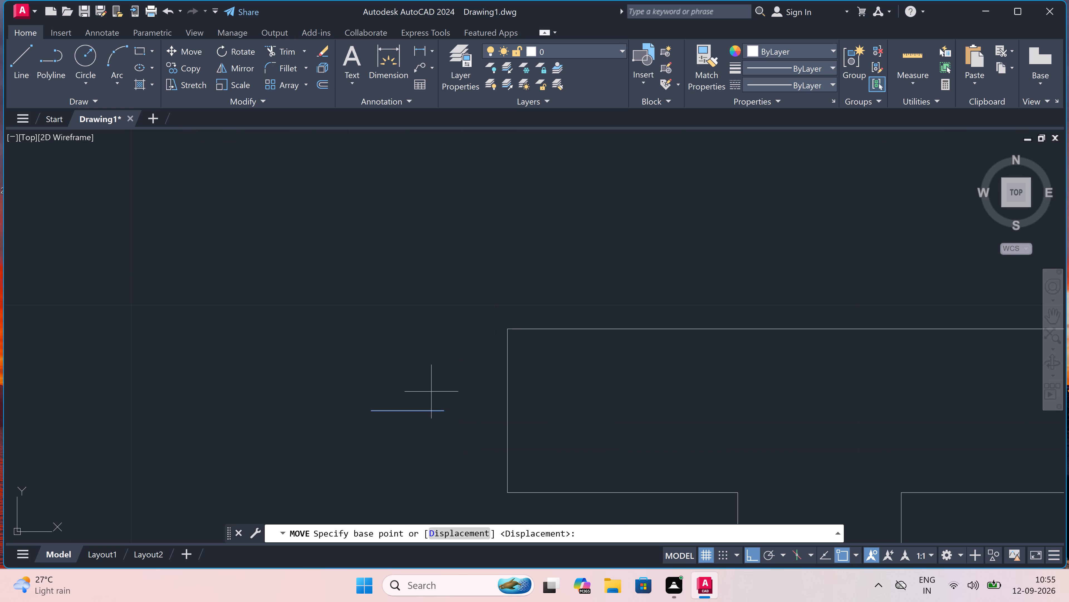
left_click_drag(440, 414, 448, 414)
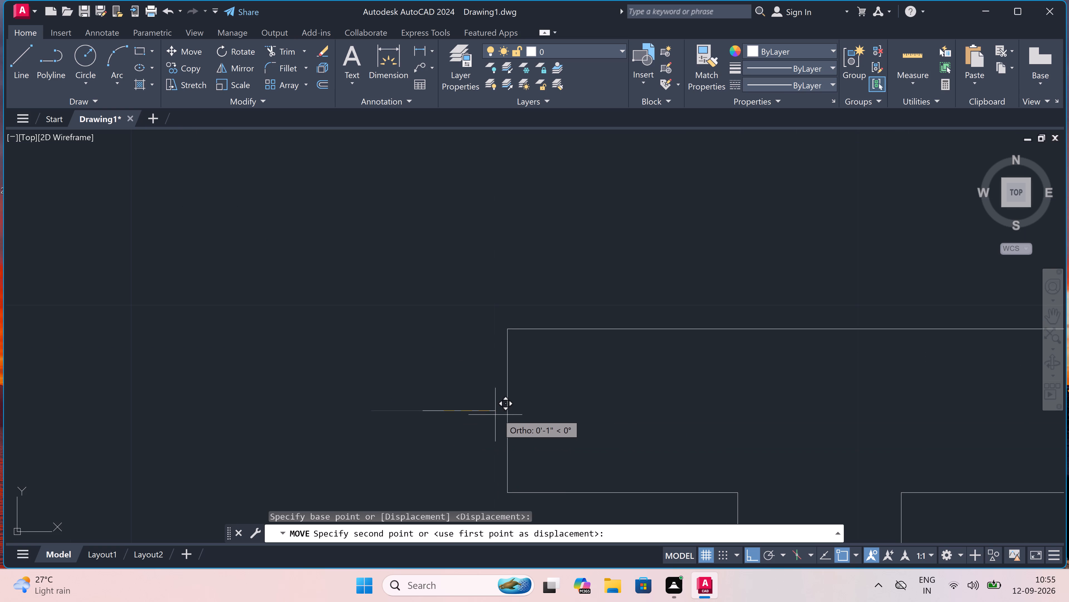
left_click(509, 414)
key("Escape")
Draw a Start, End, Direction arc from the top of the upper-left room's door leaf to the opposite stop's end, tangent at 180°.
scroll(474, 390, "down", 5)
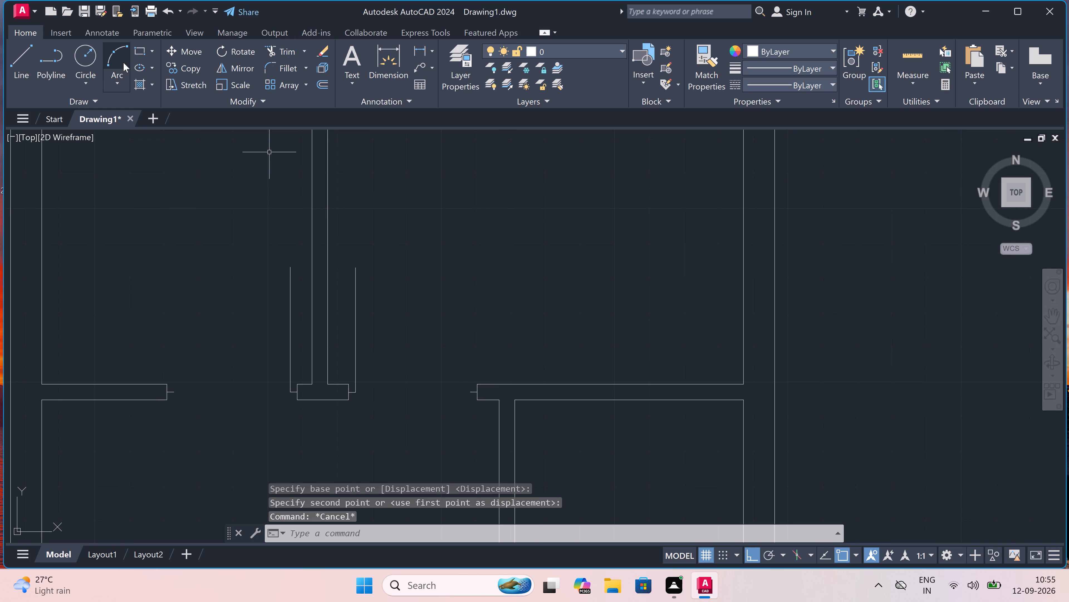
left_click(122, 62)
double_click(118, 79)
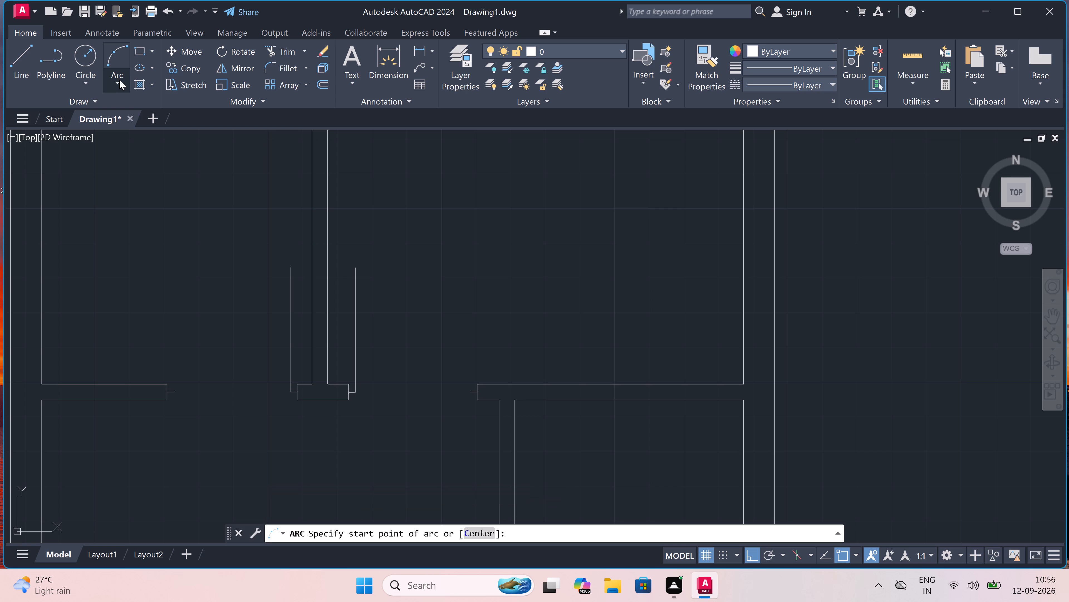
left_click(119, 79)
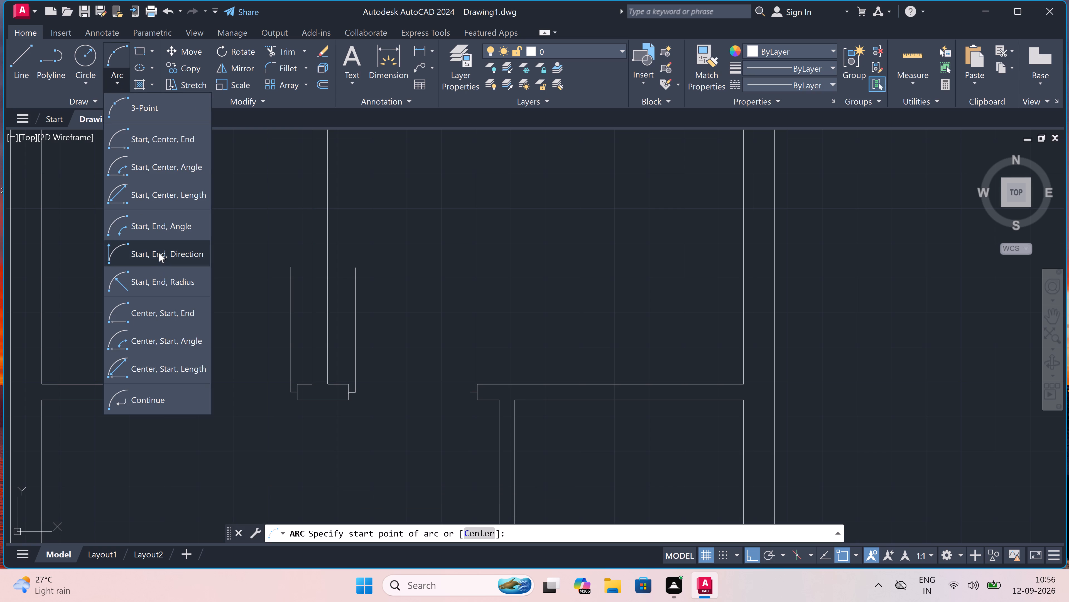
double_click(159, 252)
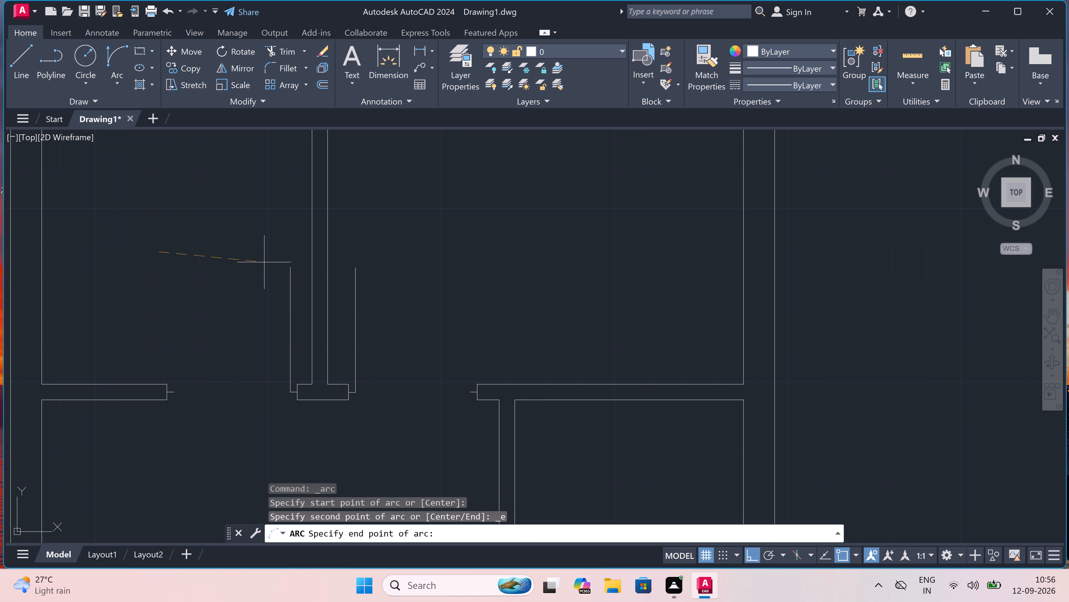
key("Escape")
double_click(114, 61)
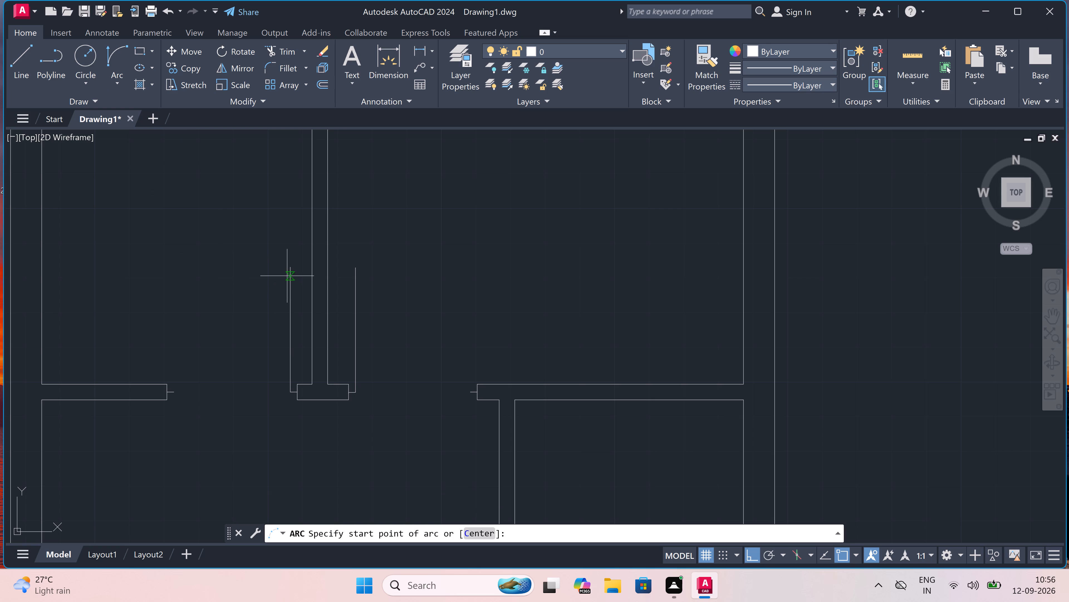
left_click_drag(288, 270, 286, 273)
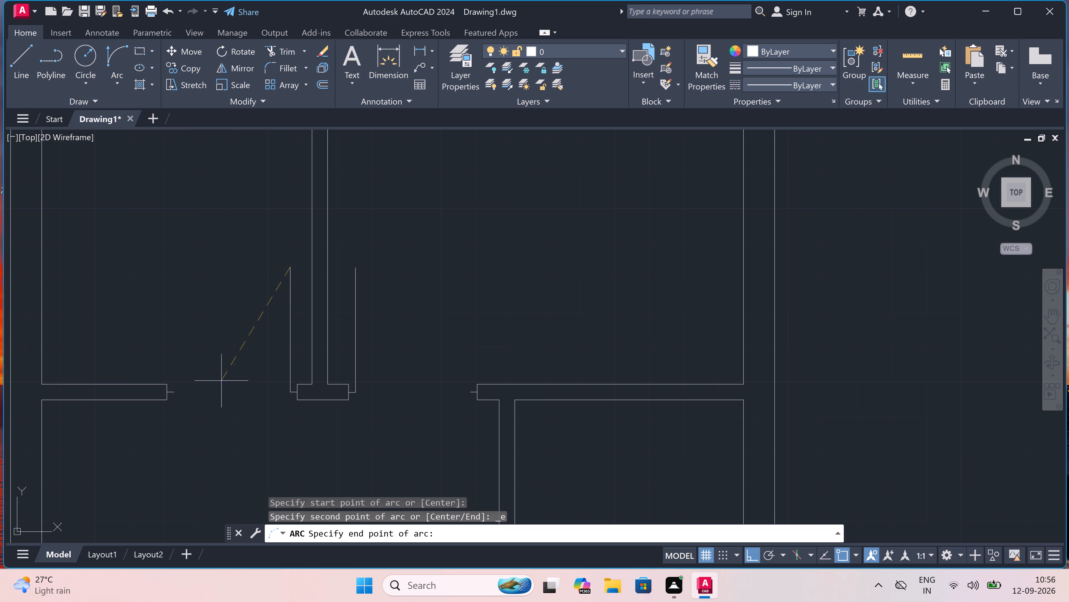
double_click(174, 389)
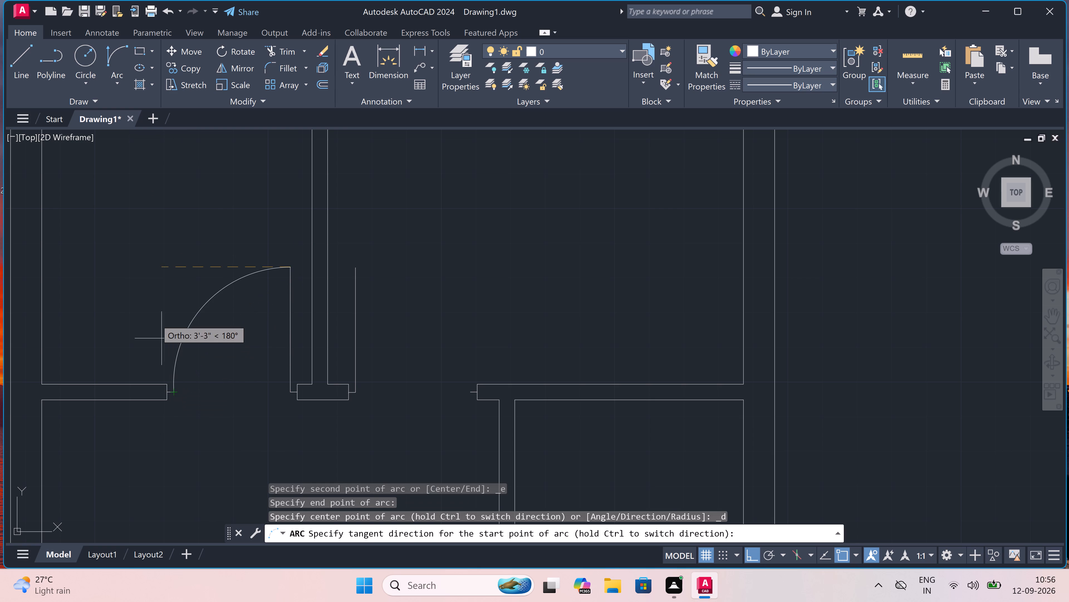
left_click(139, 293)
Draw a three-point arc from the top of the upper-right room's door leaf through the opposite stop's end, ending below the central stub.
key("space")
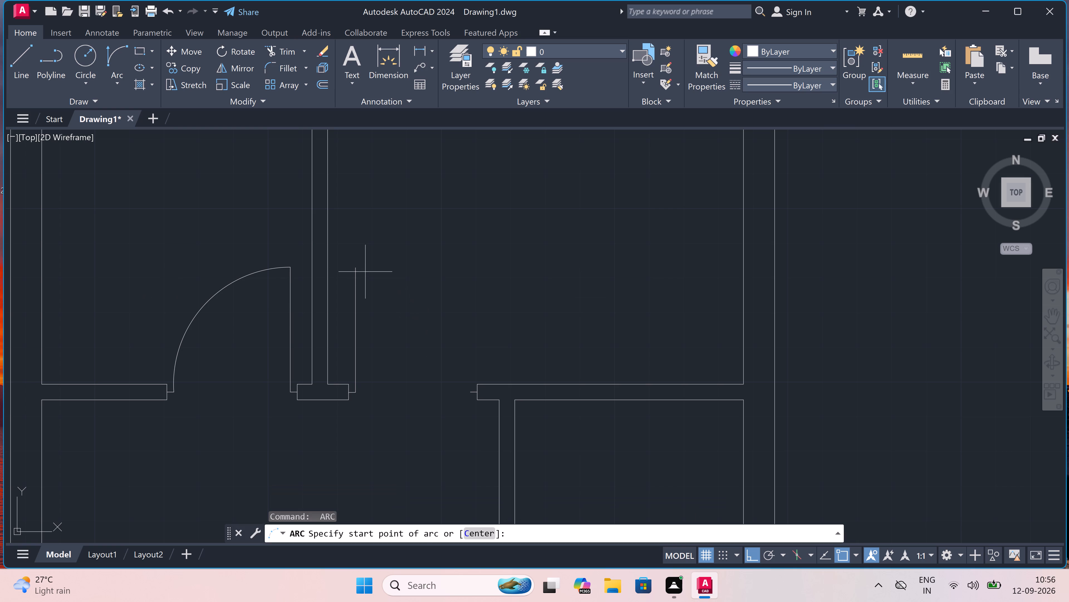
left_click_drag(352, 267, 354, 270)
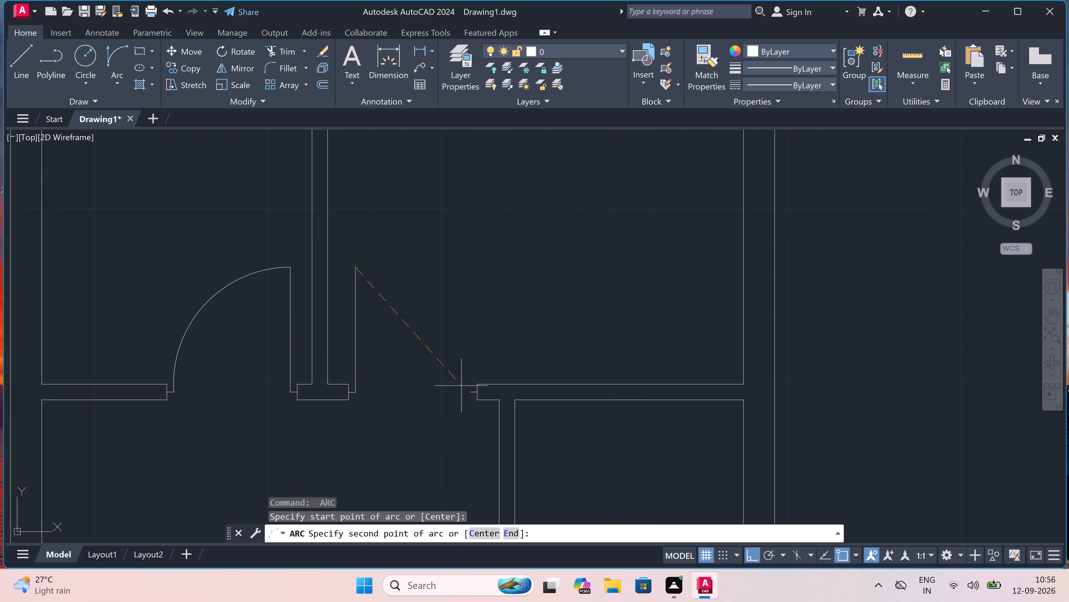
left_click(469, 388)
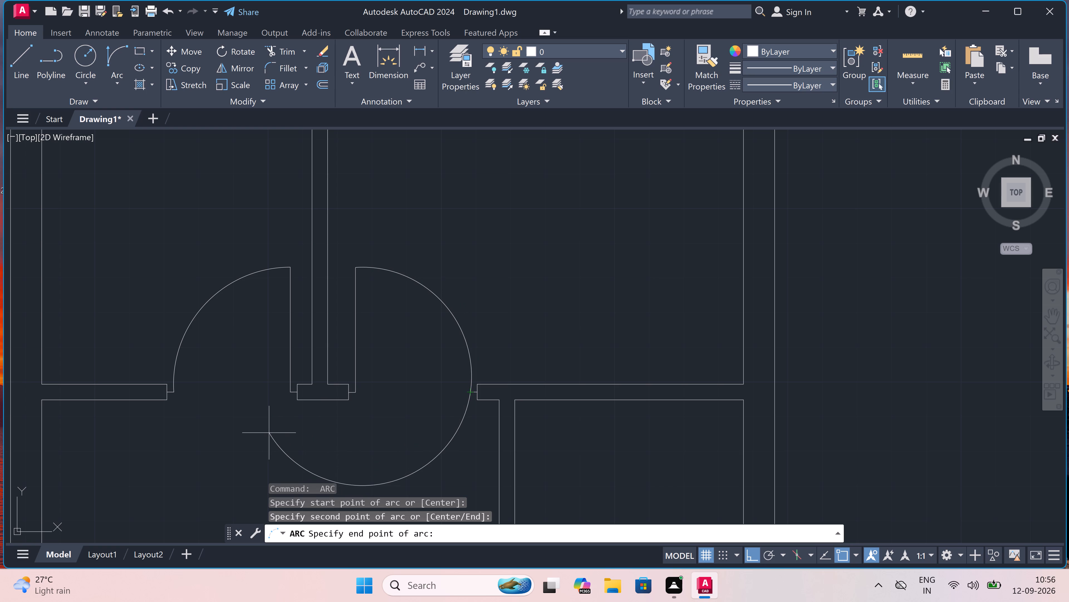
double_click(287, 433)
Trim off the part of the upper-right room's door arc that runs below the door stop.
type("tr")
key("space")
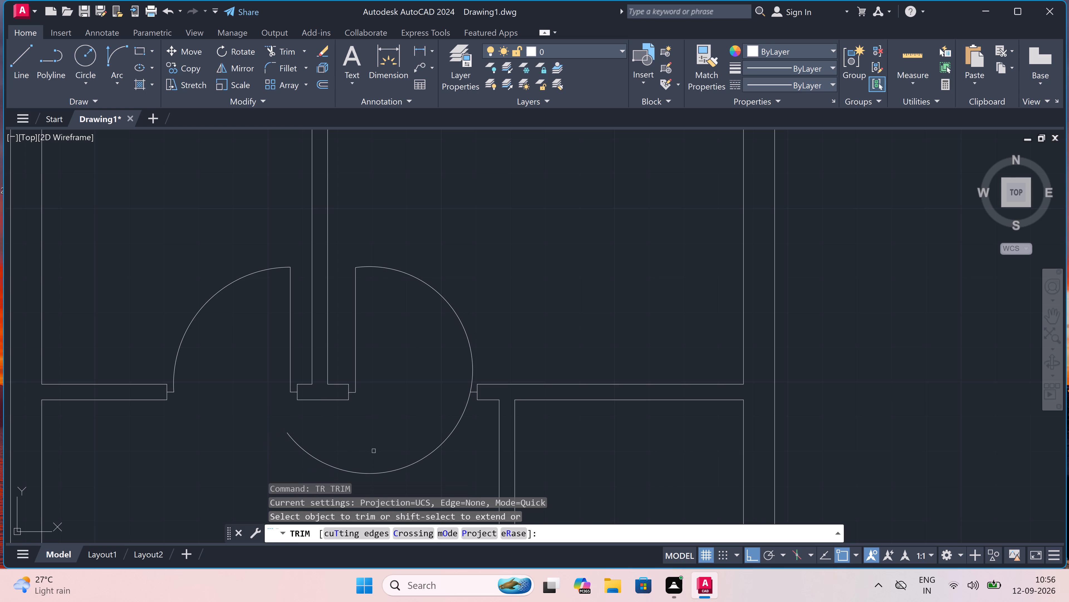
left_click(453, 437)
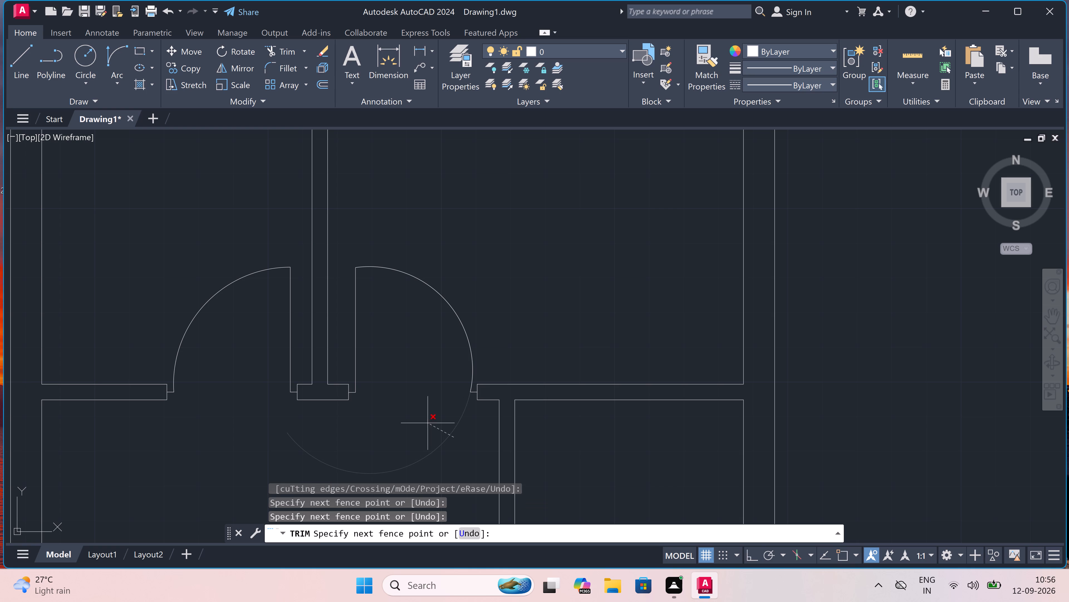
left_click(428, 423)
key("Escape")
Draw a vertical line across the partition above the small right-hand room, slightly right of the room's inner upper-left corner.
scroll(378, 385, "down", 5)
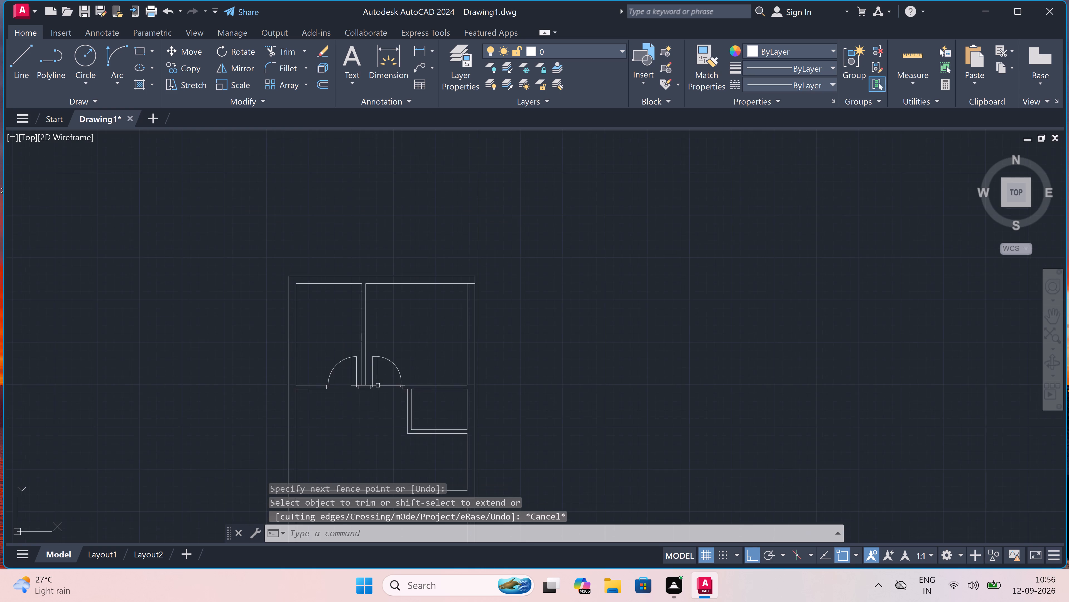
scroll(394, 396, "up", 4)
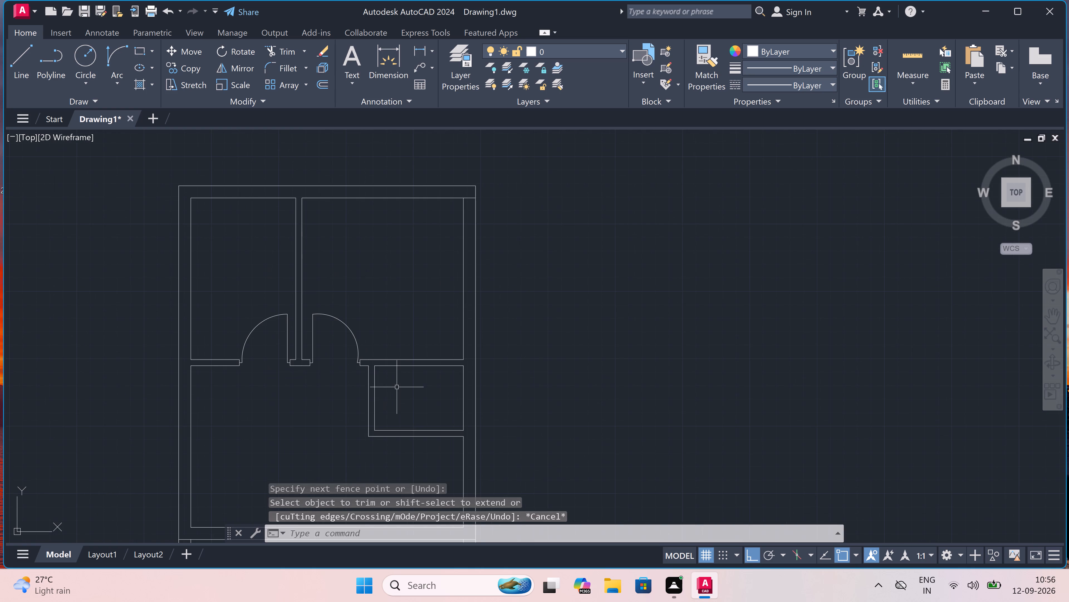
scroll(397, 387, "down", 1)
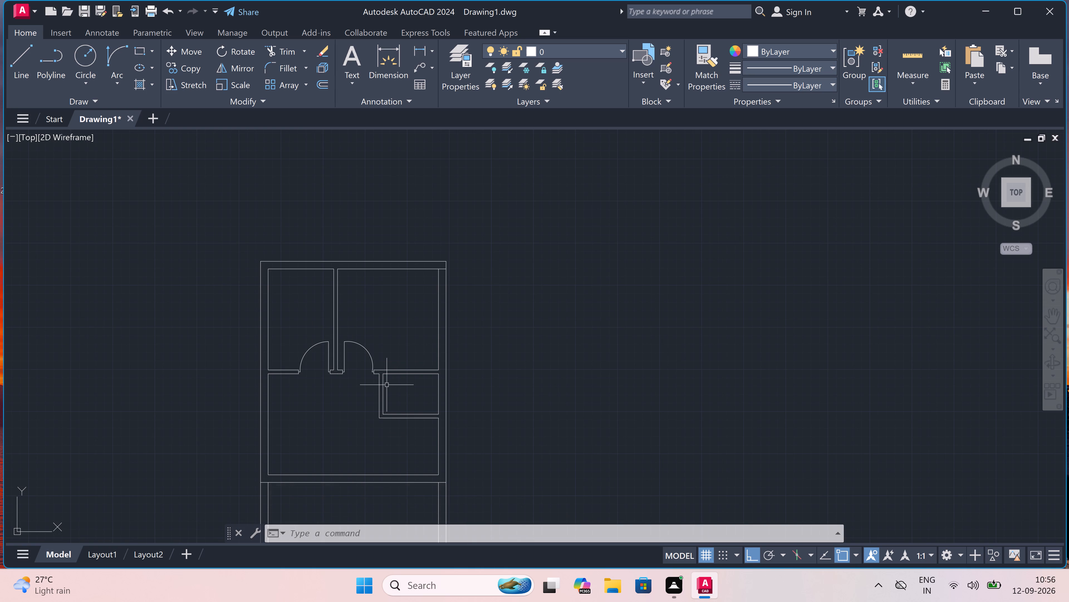
scroll(381, 371, "up", 2)
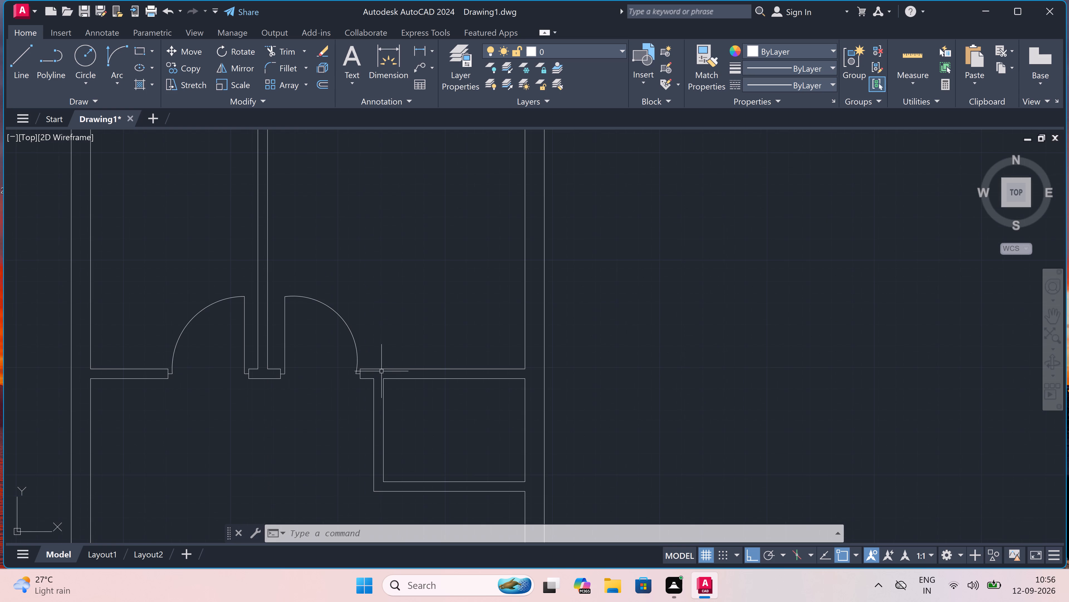
scroll(435, 343, "up", 1)
type("l")
key("space")
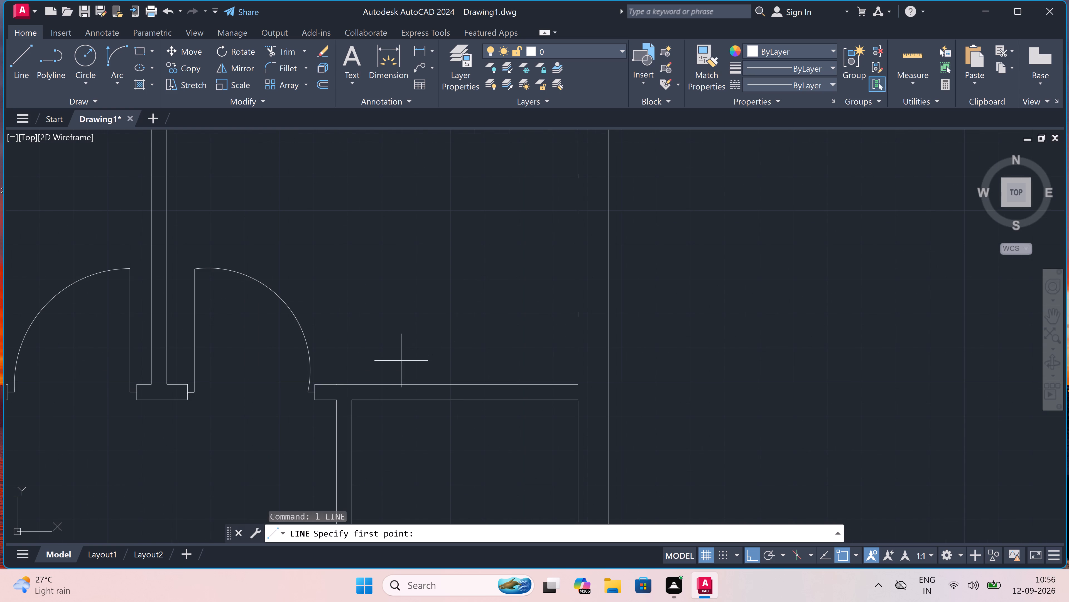
left_click(372, 383)
left_click(374, 397)
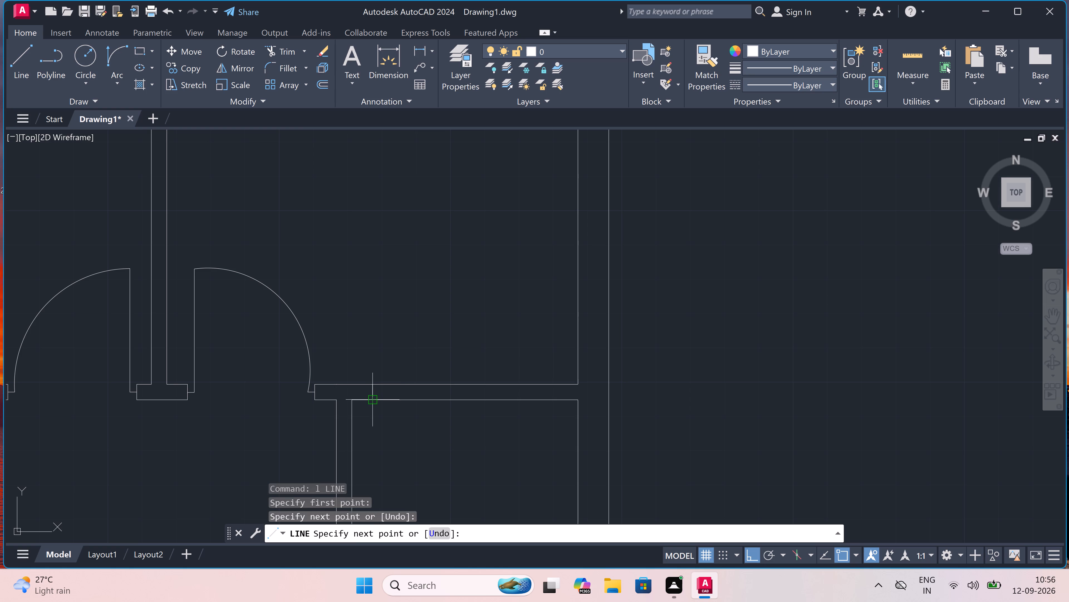
key("Escape")
Draw a second vertical line across the partition above the small right-hand room, near the middle of the room's width.
key("space")
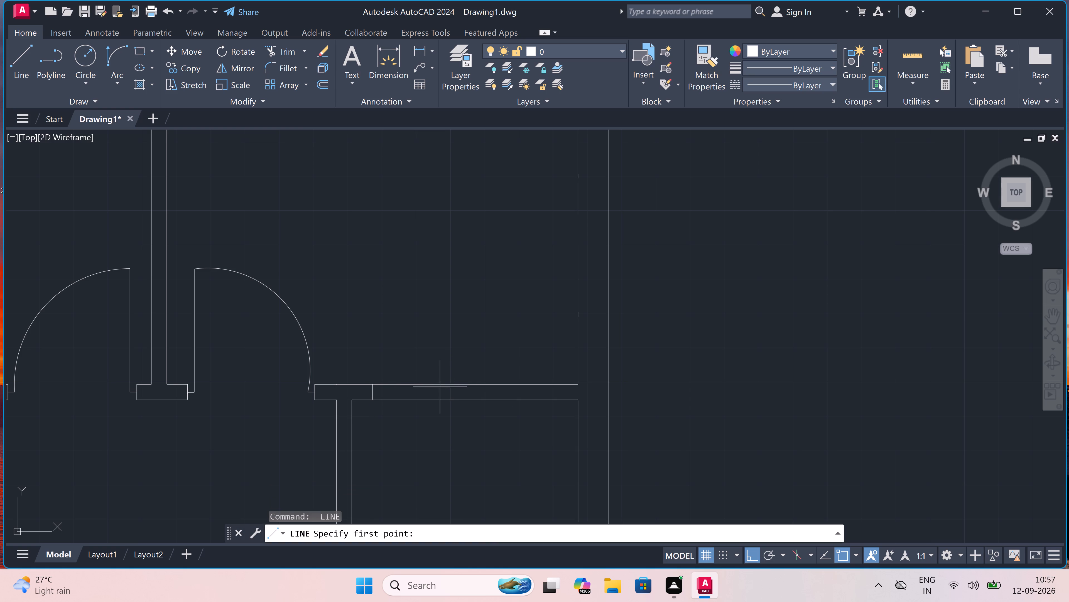
scroll(469, 375, "up", 1)
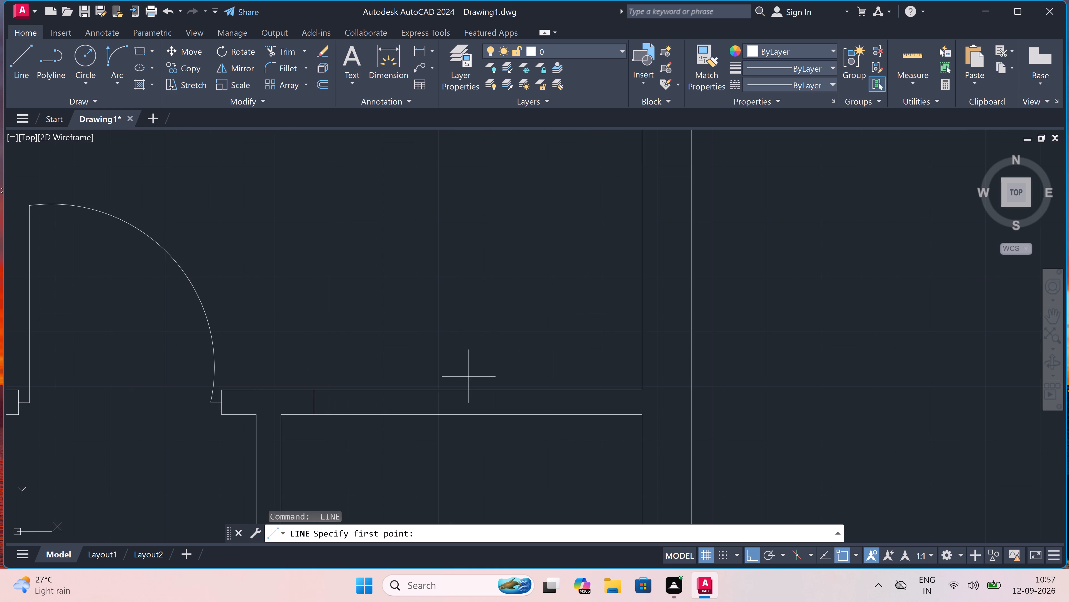
left_click(454, 389)
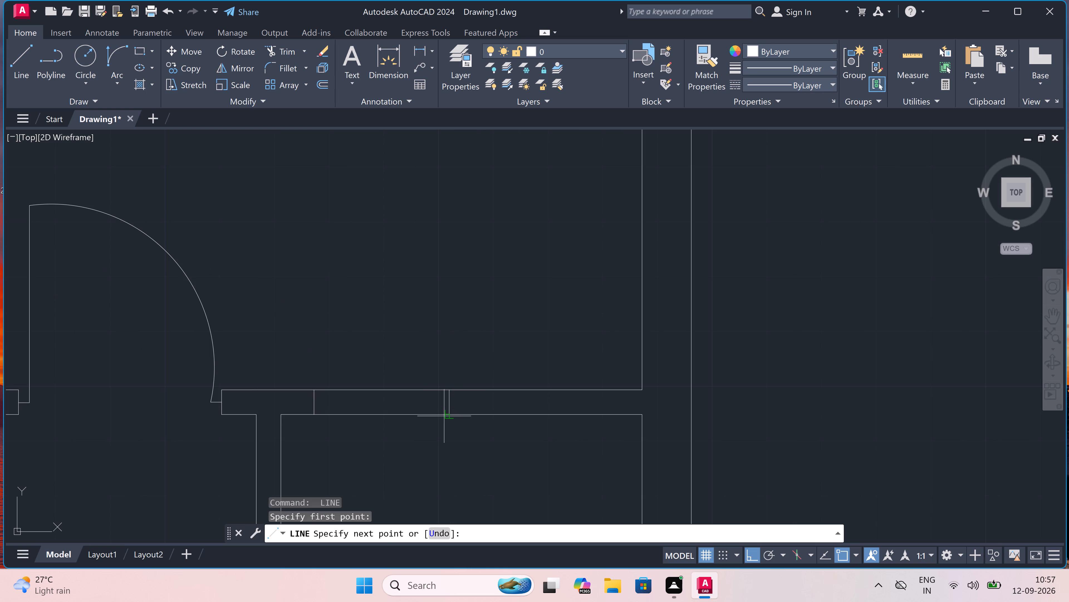
double_click(452, 415)
key("Escape")
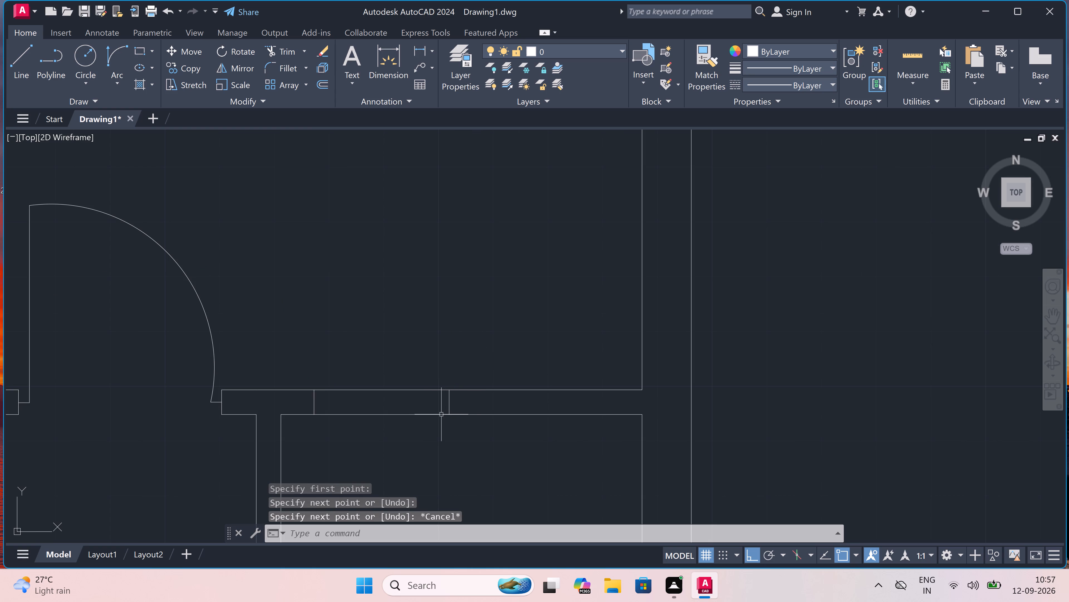
Trim both partition lines between the two vertical lines above the small right-hand room to open the doorway.
key("t")
key("r")
key("space")
left_click_drag(413, 450, 414, 447)
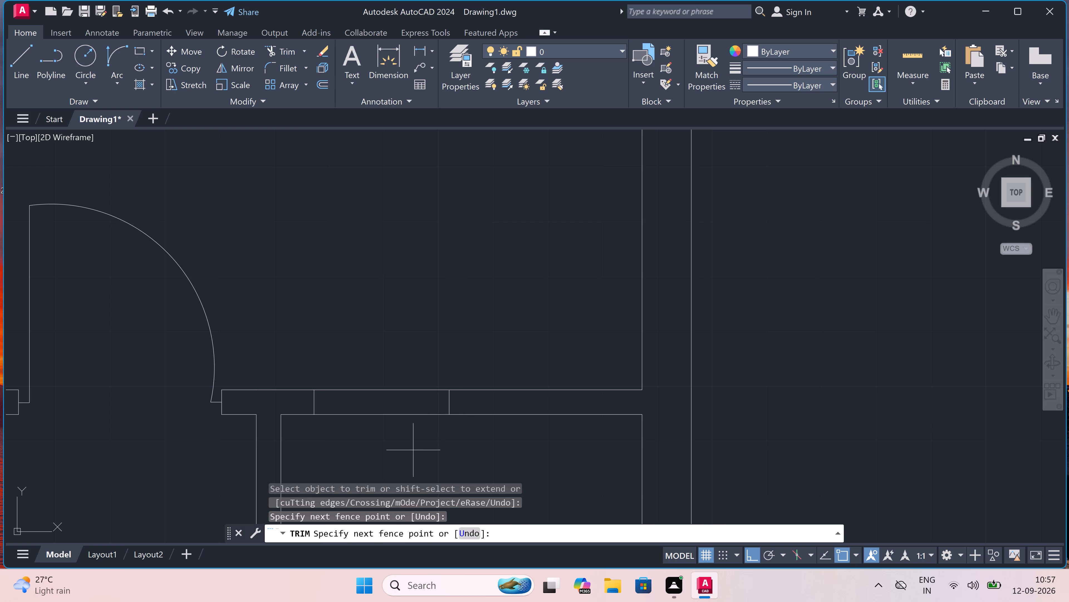
left_click(400, 363)
key("Escape")
Draw a 2" stop from the midpoint of the small room's left jamb into the opening, continuing with a 2' door leaf downward.
scroll(405, 361, "down", 2)
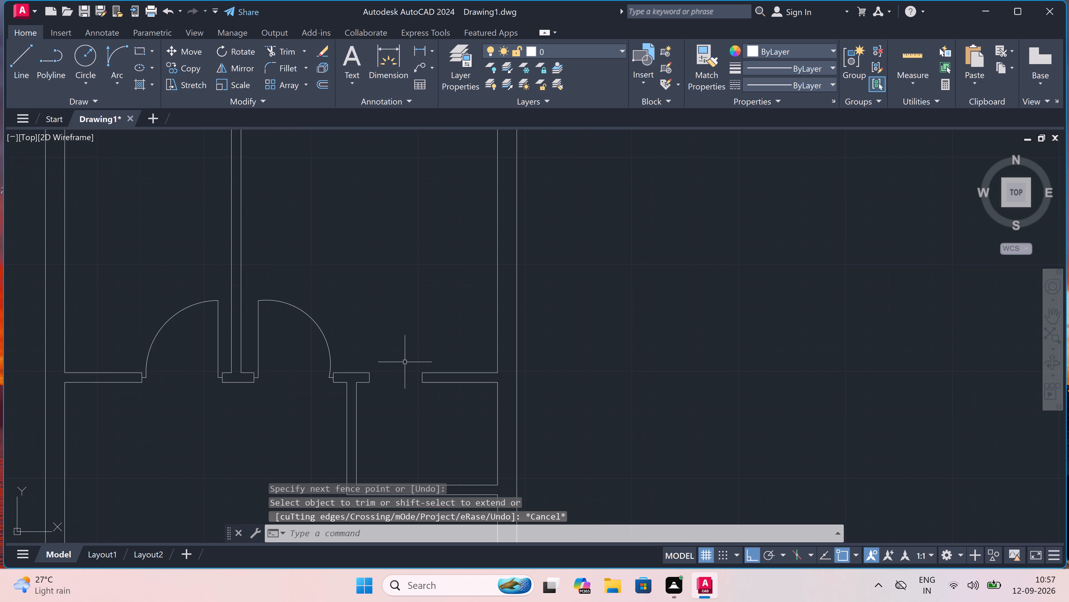
scroll(403, 363, "up", 1)
key("l")
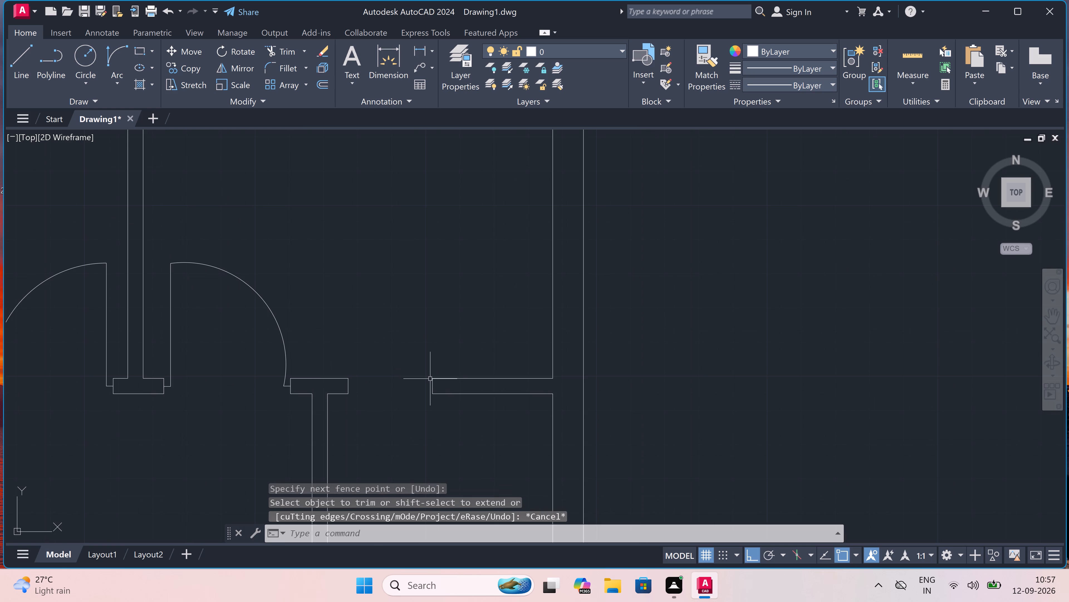
key("space")
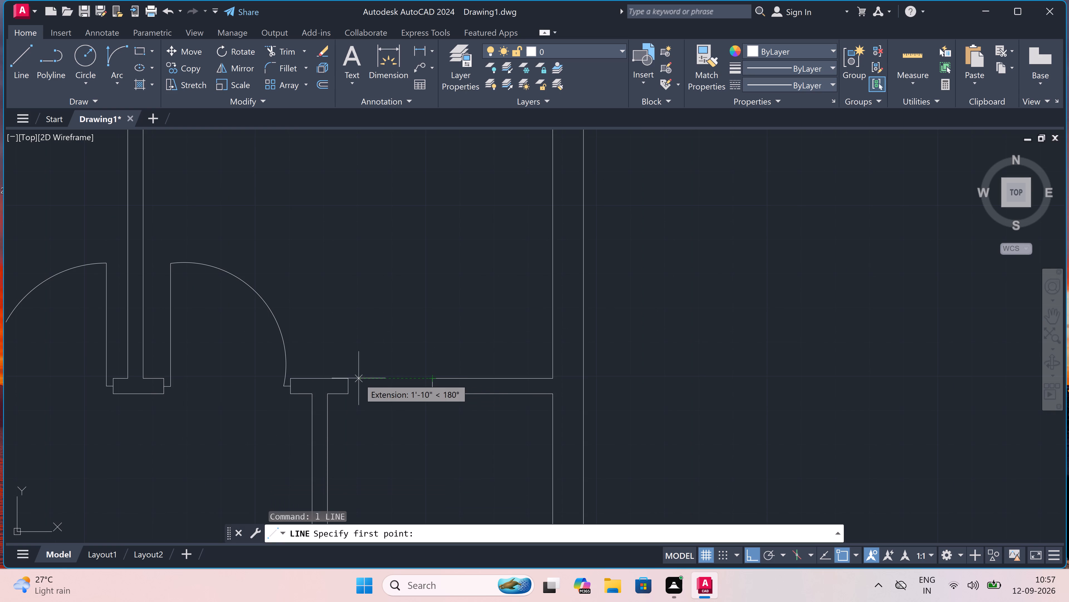
left_click(344, 389)
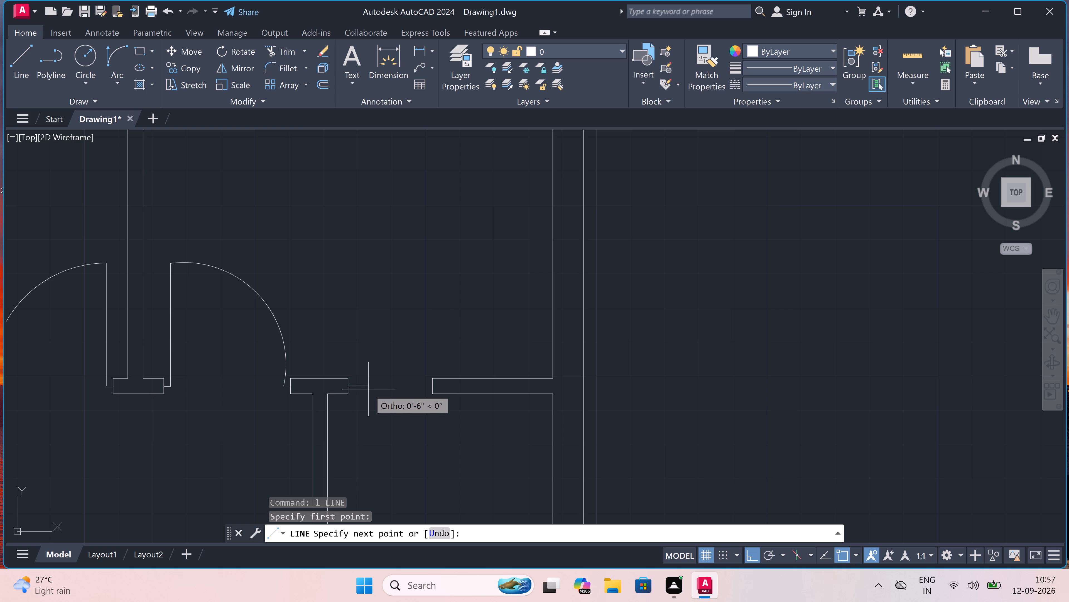
type("2\"")
key("space")
type("2'")
key("space")
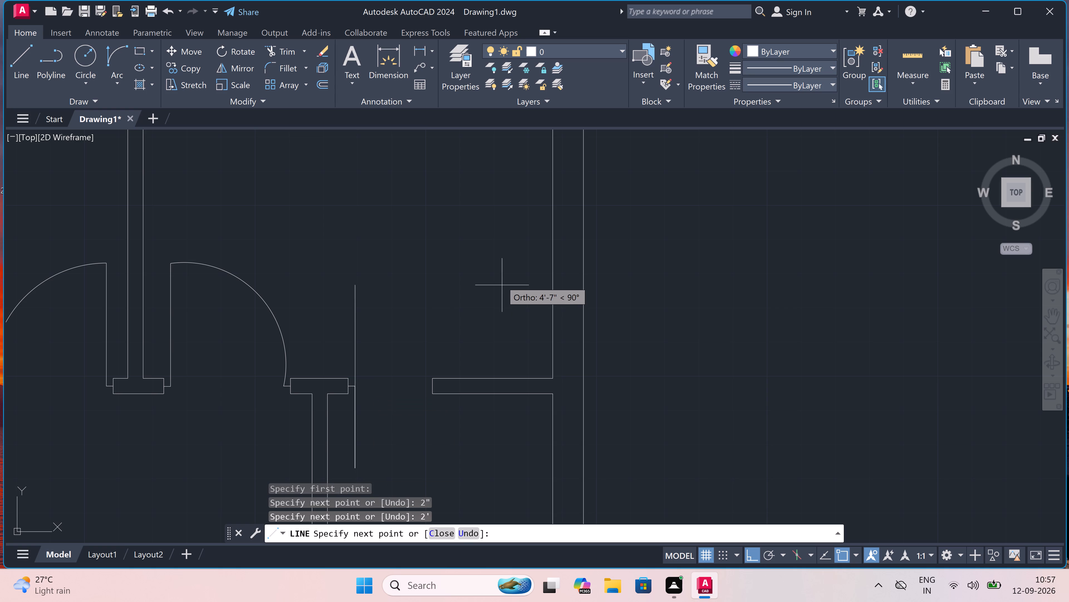
key("Escape")
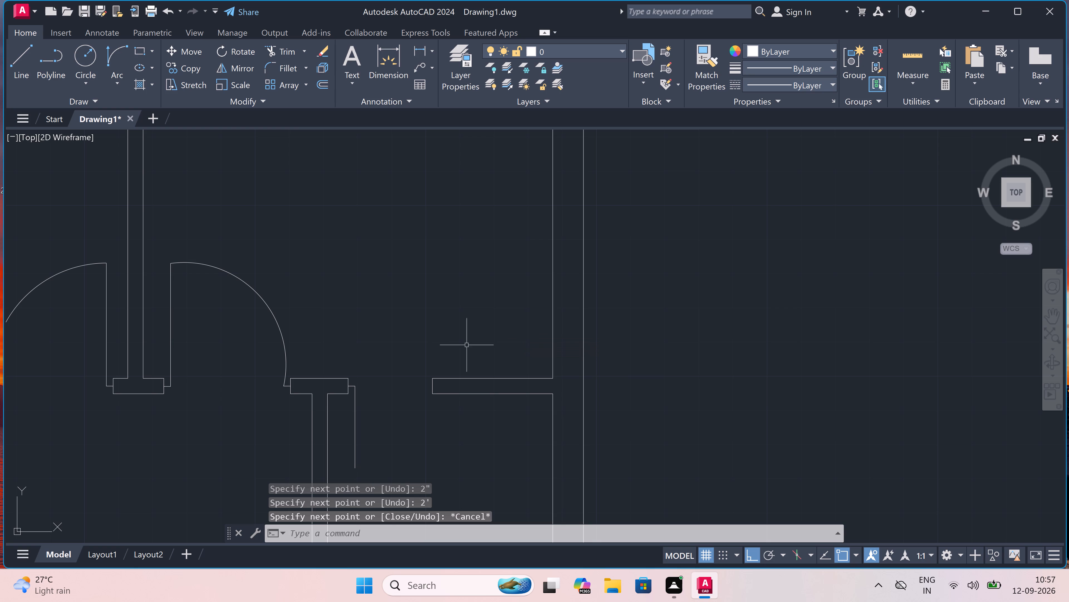
Draw a 2" stop from the midpoint of the small room's right door jamb into the opening.
key("space")
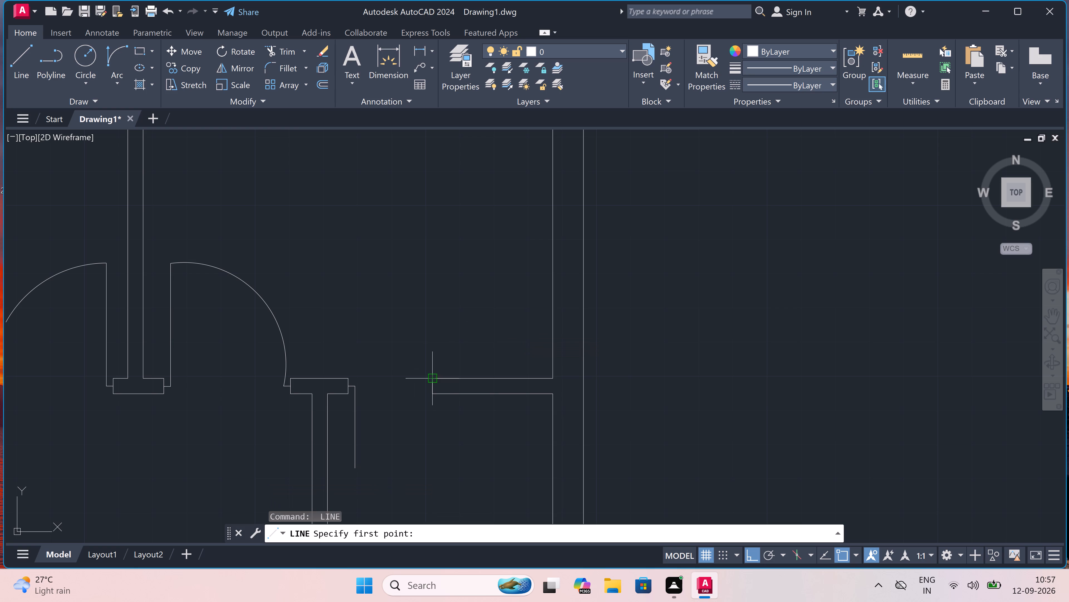
left_click(435, 383)
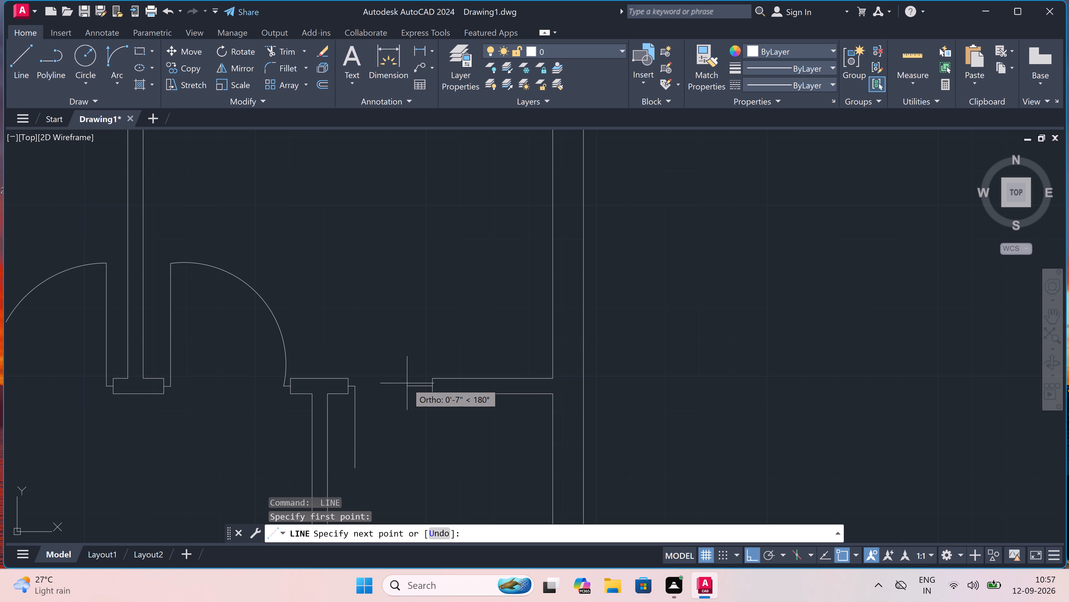
type("2\"")
key("space")
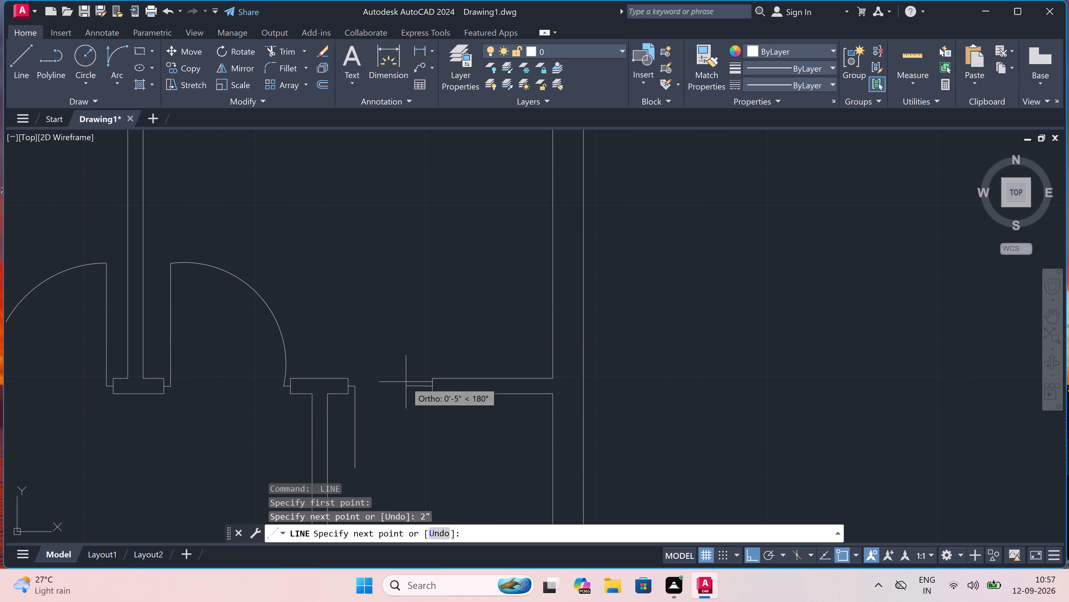
key("Escape")
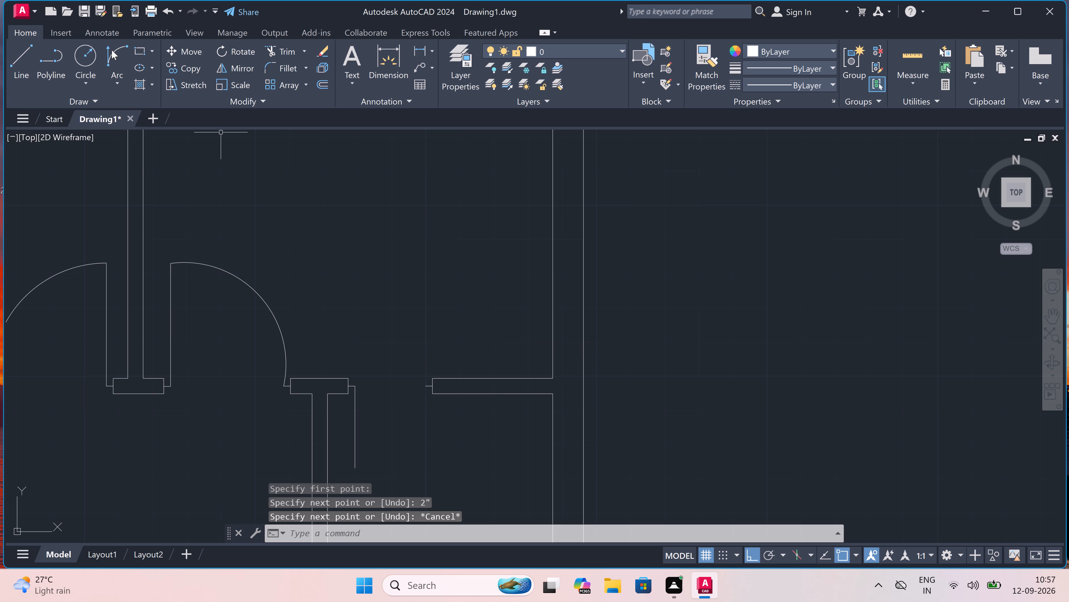
Draw a Start, End, Direction arc from the bottom of the small room's door leaf to the opposite stop's end, tangent at 0°.
double_click(112, 50)
scroll(433, 416, "down", 2)
scroll(414, 434, "up", 3)
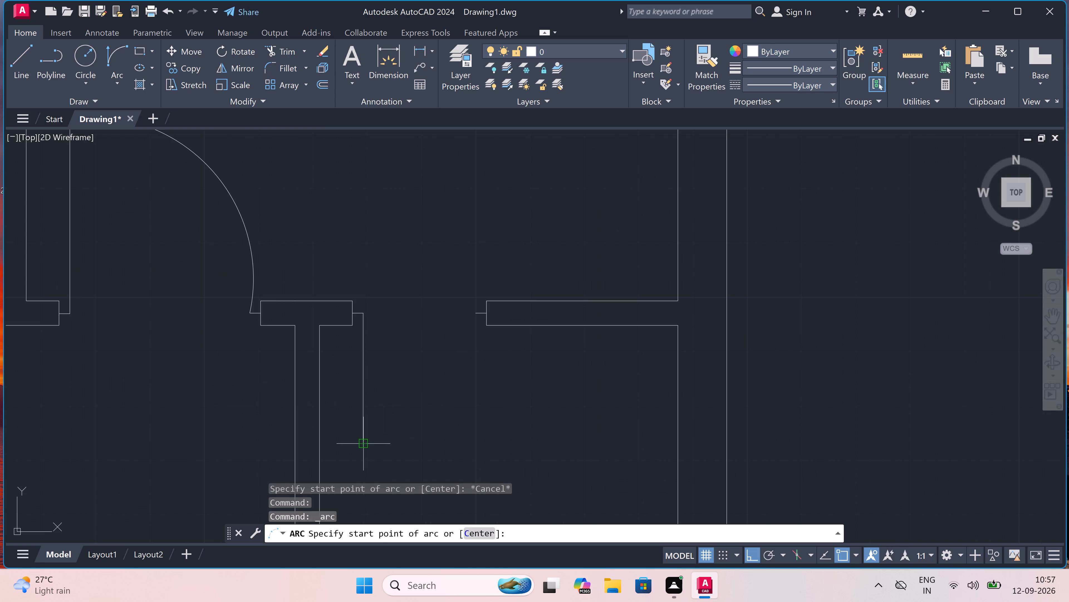
left_click(364, 446)
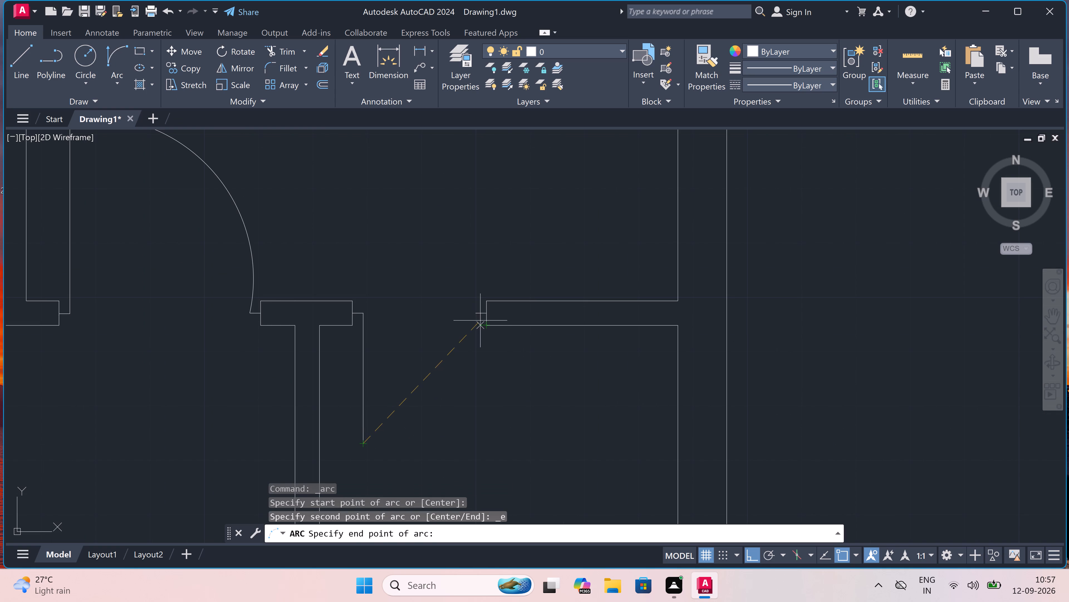
left_click(473, 315)
left_click(481, 393)
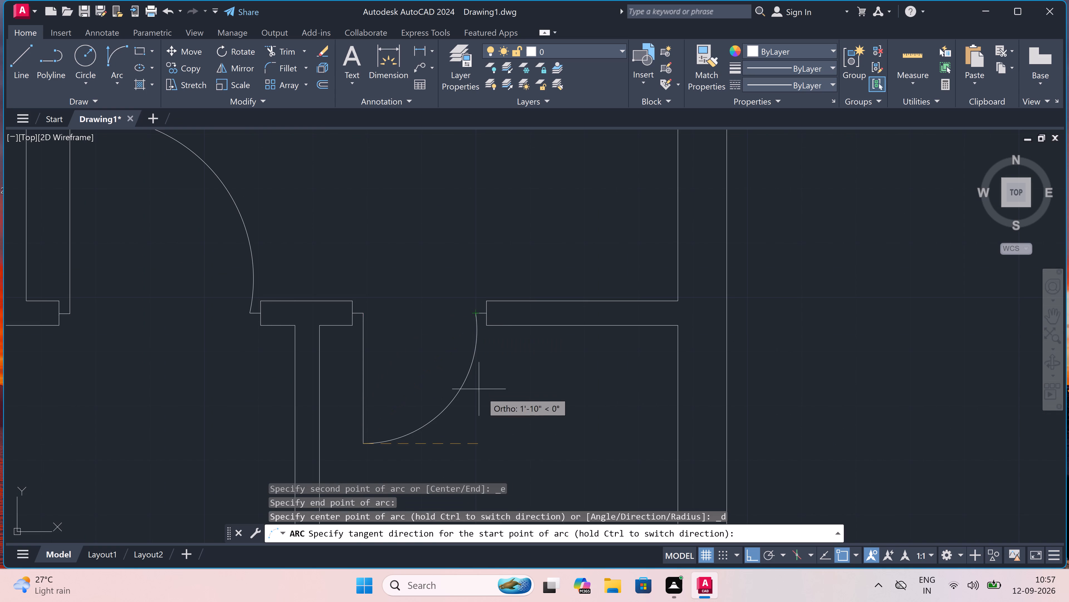
Draw two horizontal lines across the large lower room's right outer wall, one near its lower corner and one just below the small room's partition.
scroll(481, 393, "down", 6)
scroll(475, 421, "up", 2)
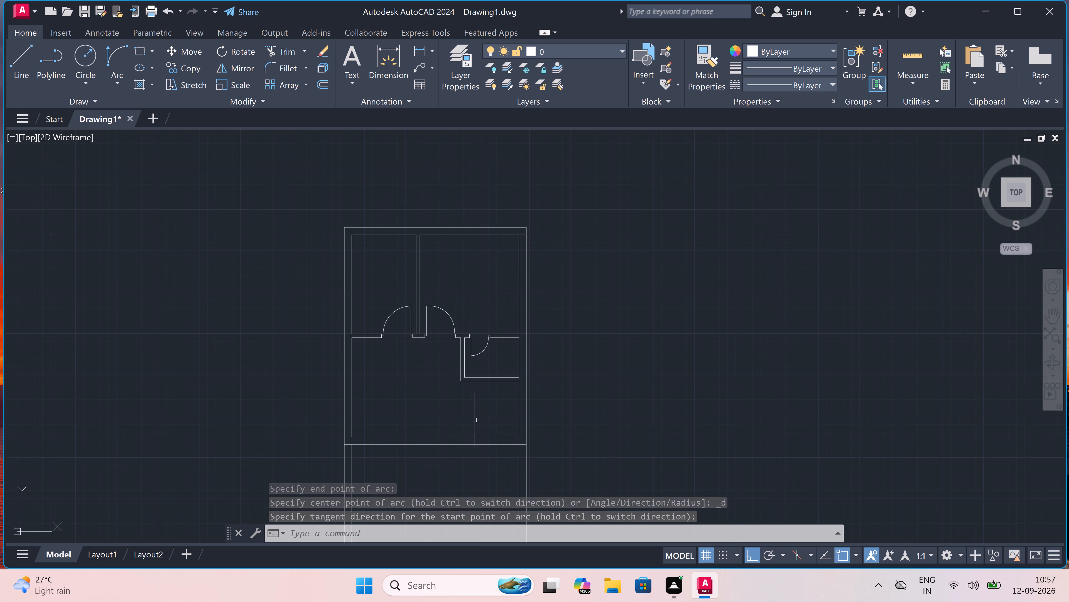
scroll(550, 409, "up", 2)
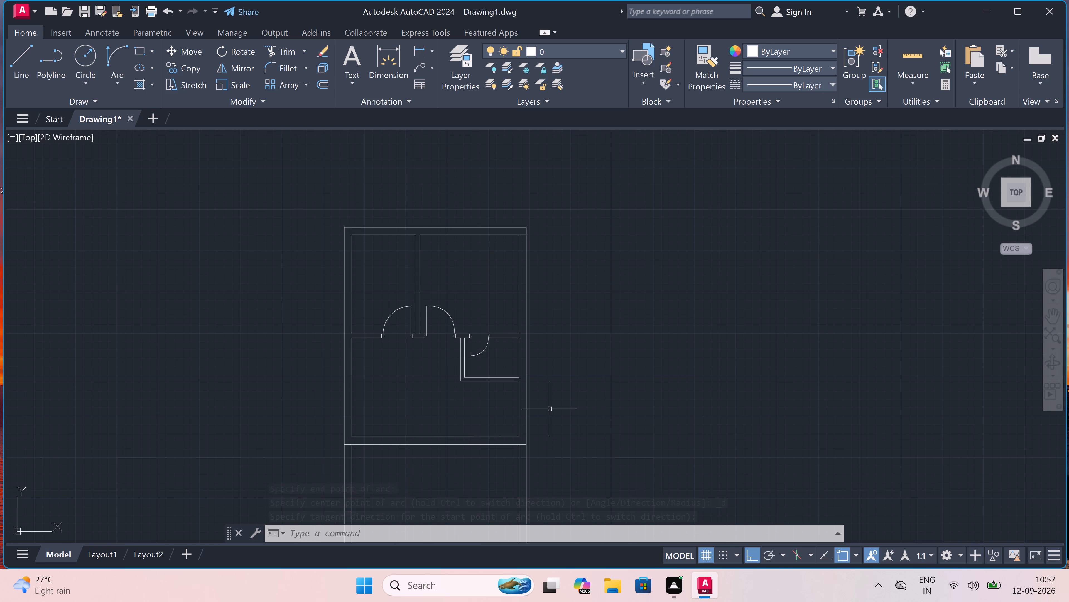
type("l")
key("space")
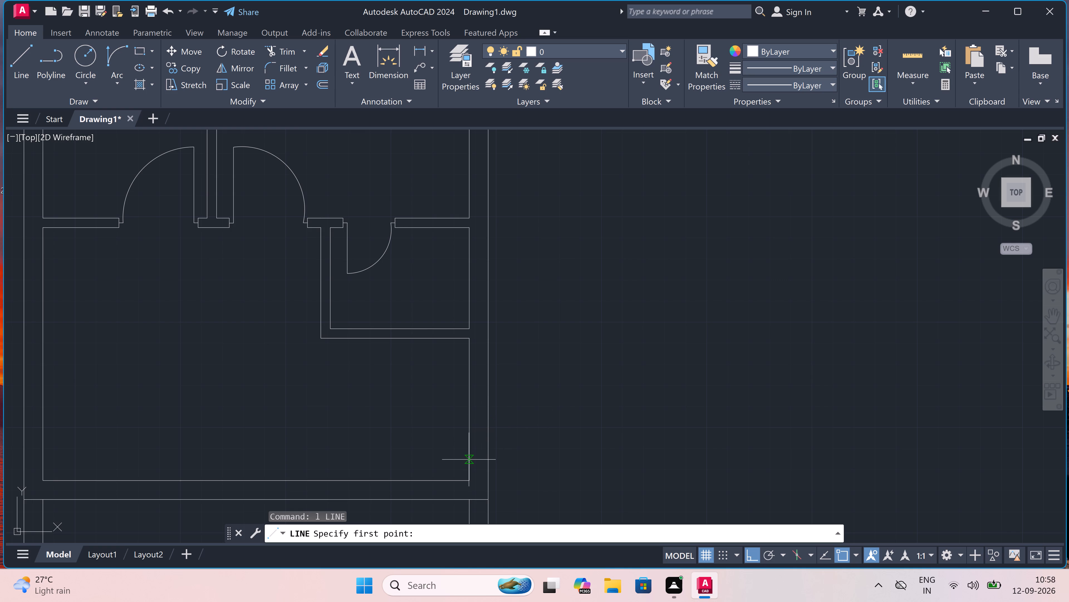
left_click_drag(468, 458, 471, 458)
left_click(485, 456)
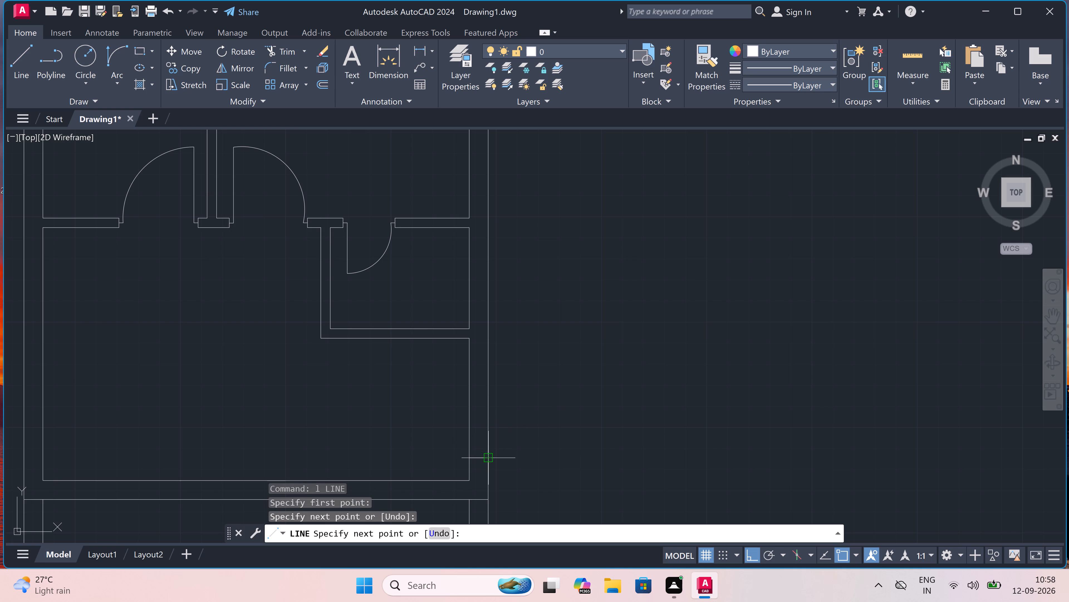
key("Escape")
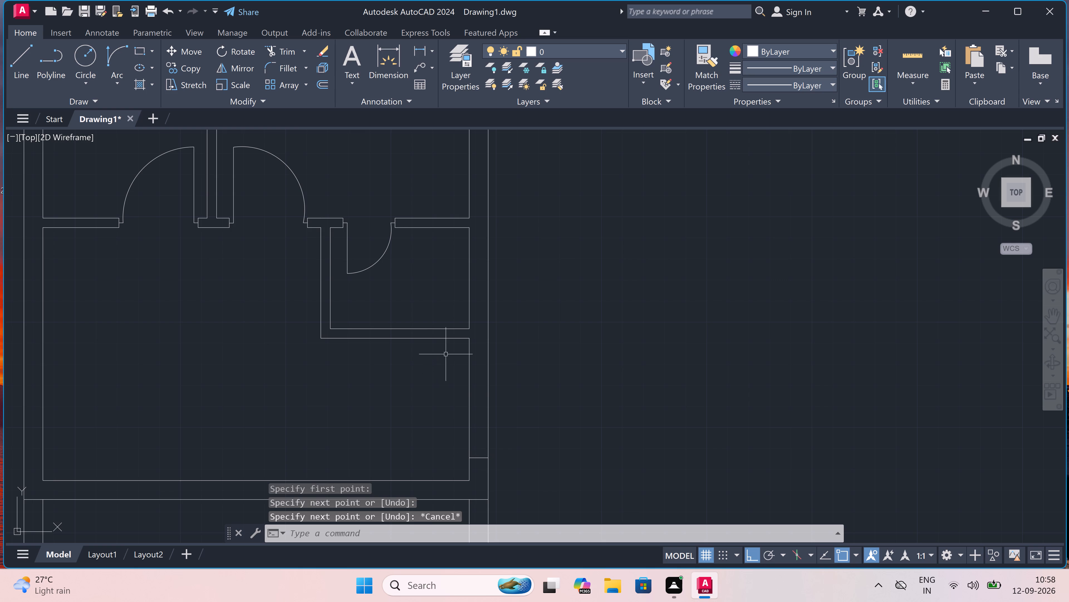
key("space")
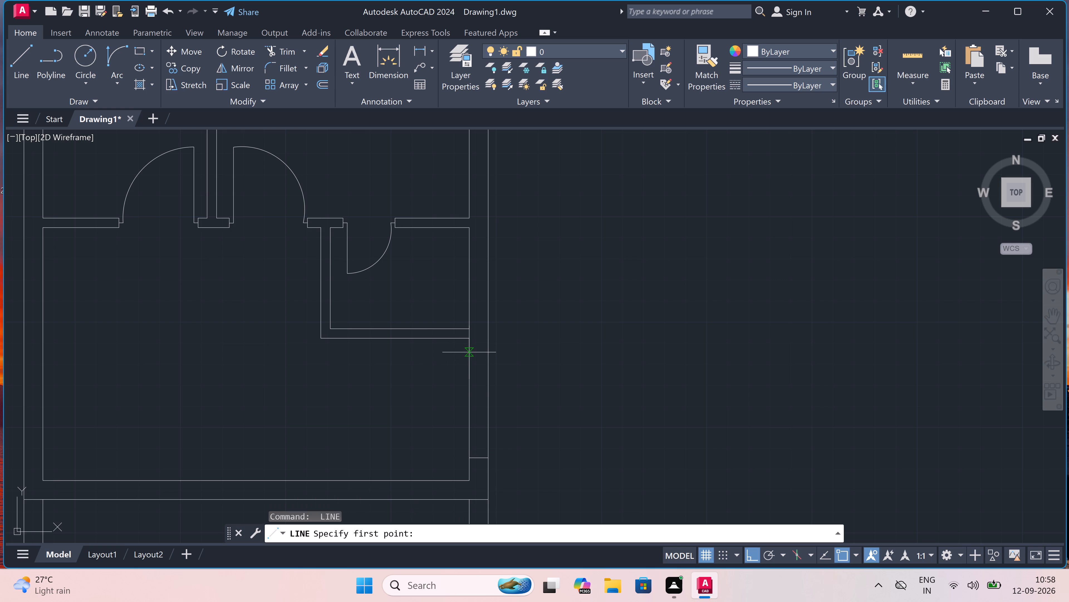
left_click(469, 350)
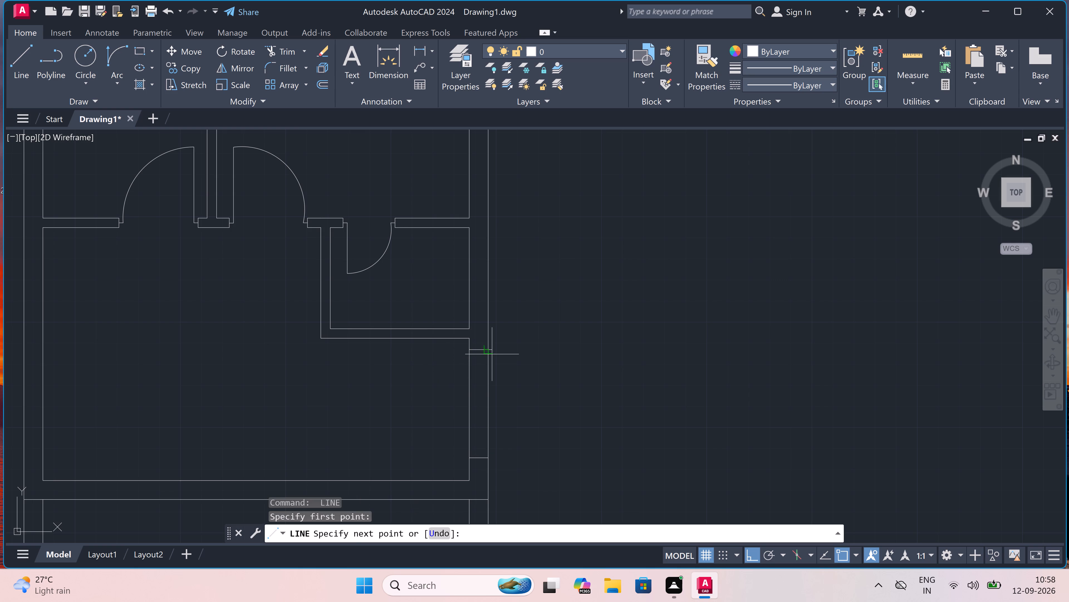
left_click(490, 347)
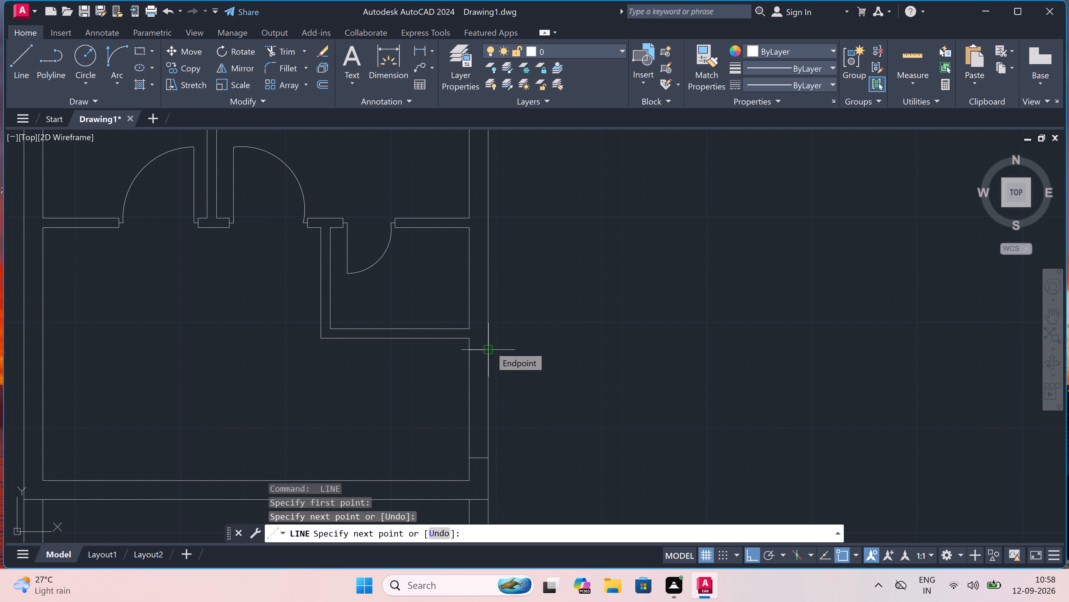
key("Escape")
Draw a 2" stop upward from the midpoint of the right wall's lower jamb line, continuing with a 3' leaf leftward into the room.
key("space")
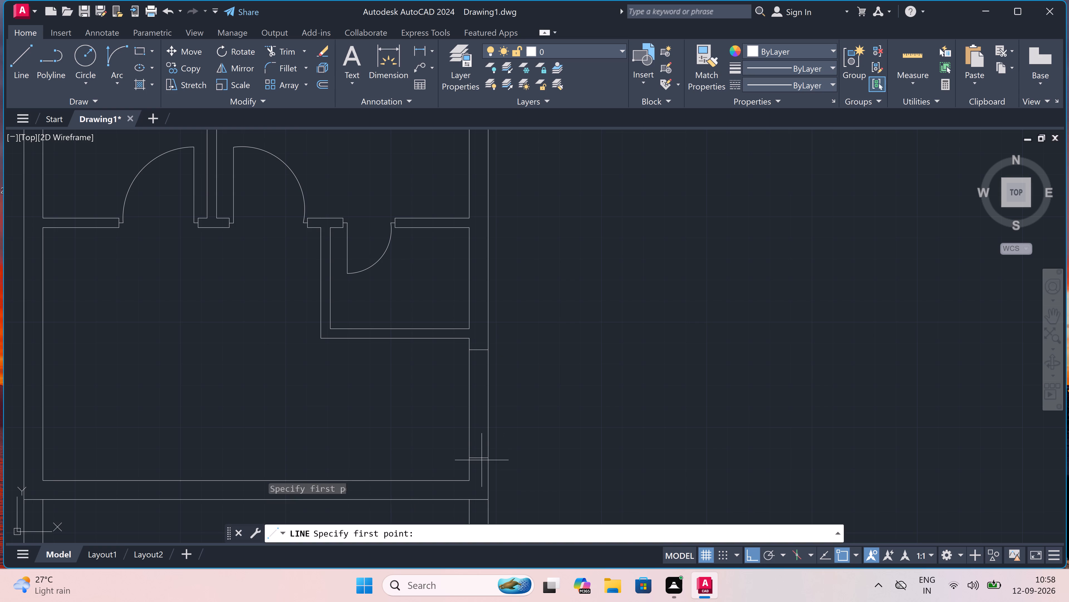
left_click(480, 460)
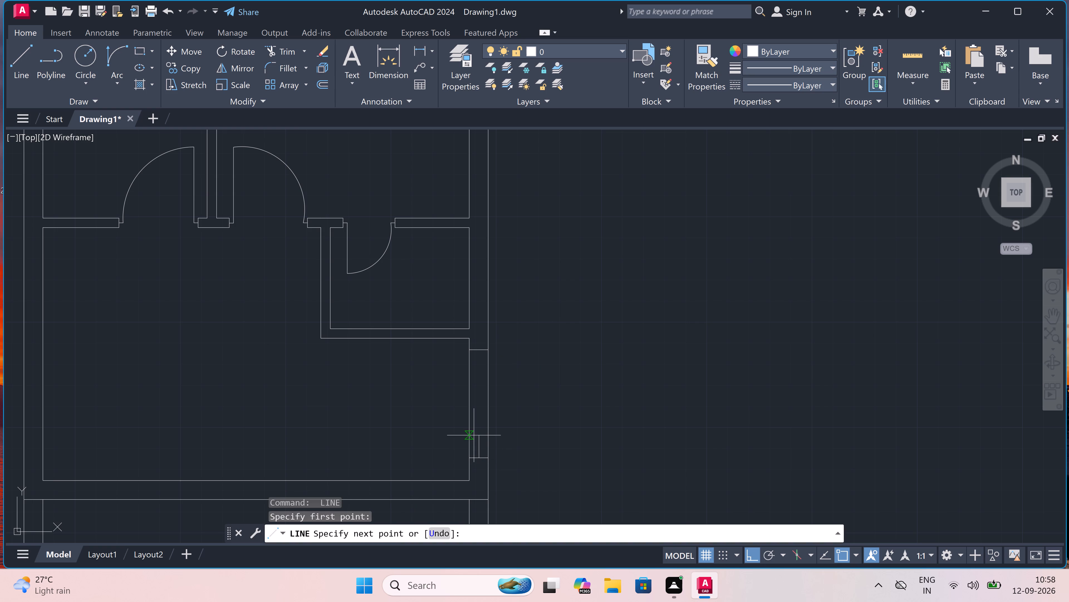
type("2\"")
key("space")
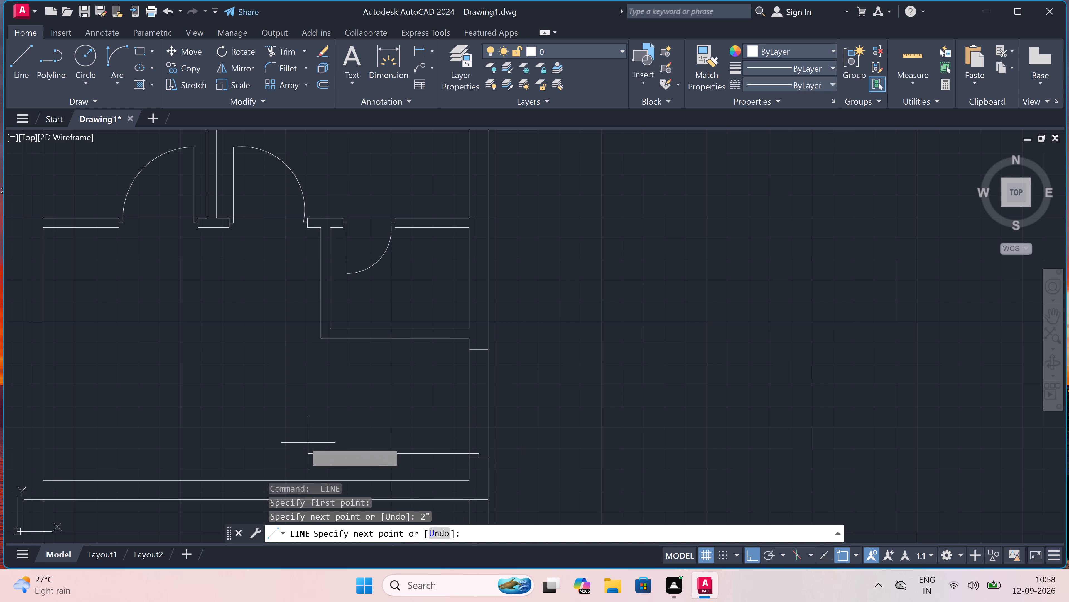
type("3'")
key("space")
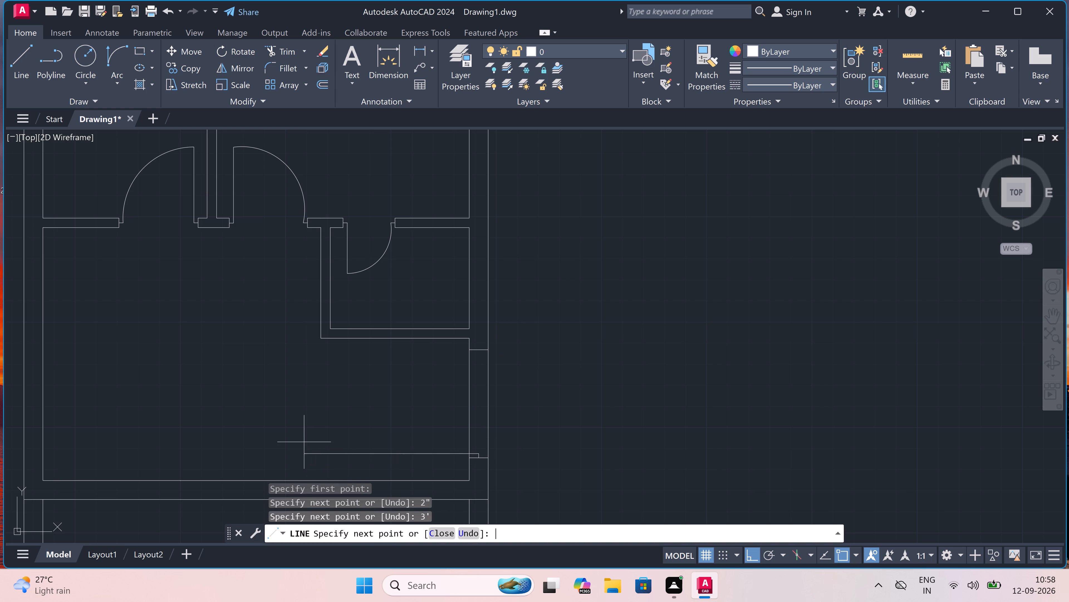
key("Escape")
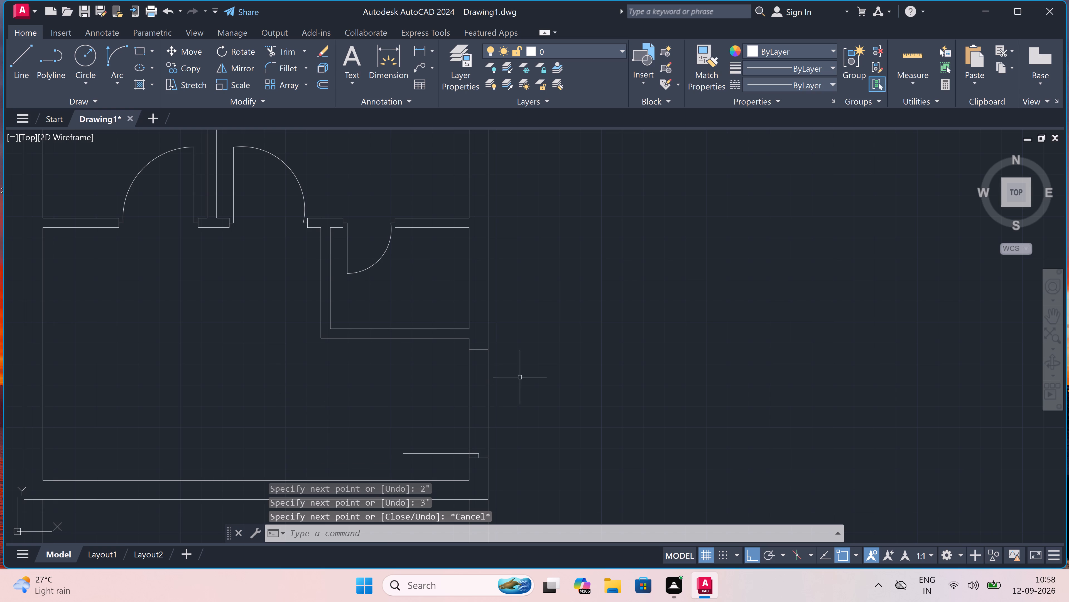
Lengthen the right wall's door leaf by drawing a 1' line leftward from its inner end.
key("l")
key("space")
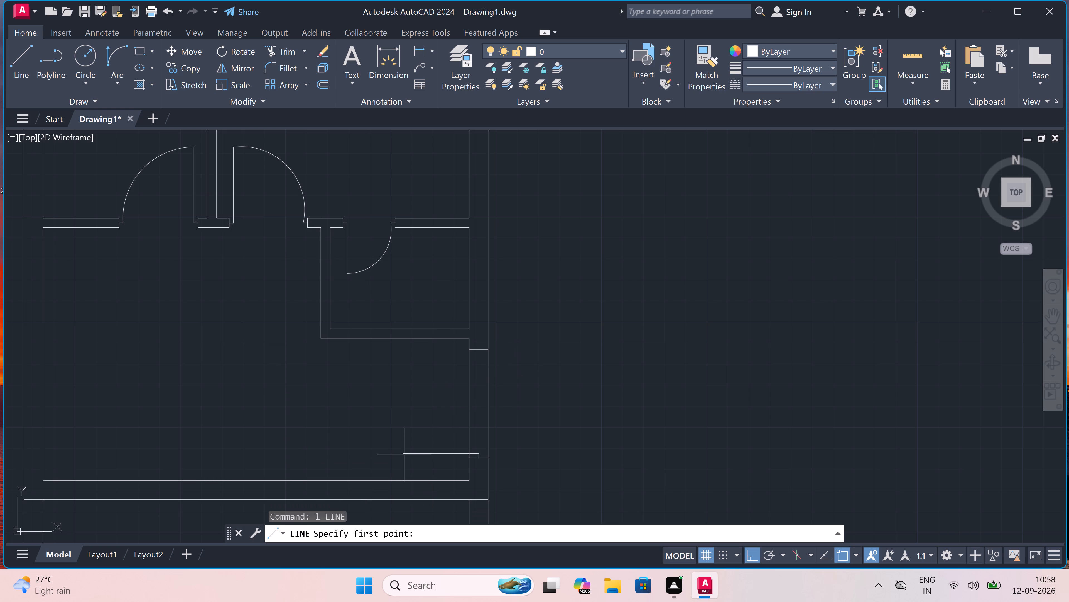
left_click(402, 454)
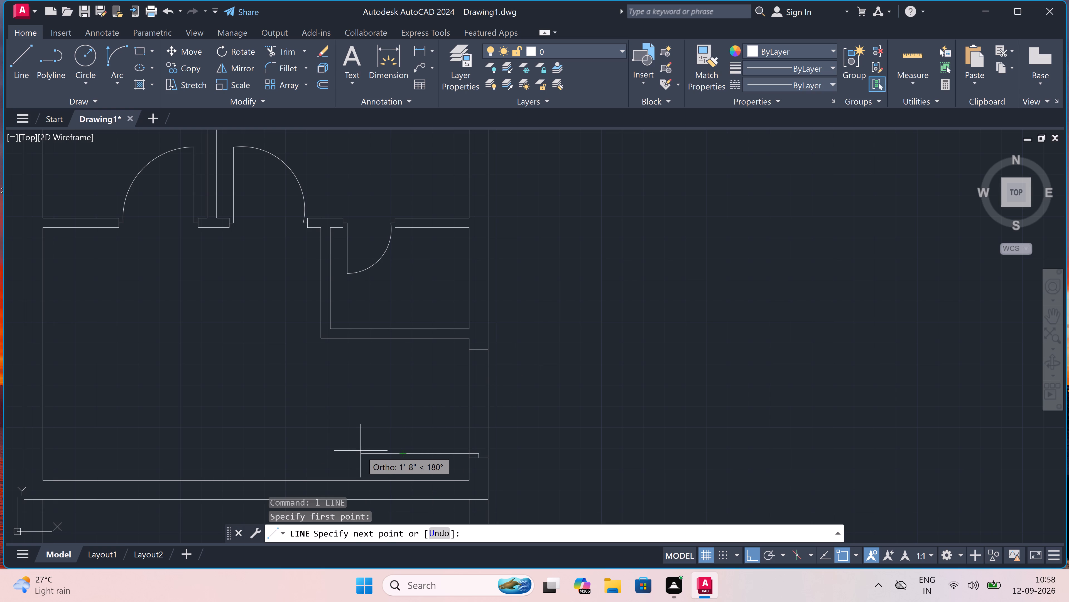
type("4'")
key("BackSpace")
key("BackSpace")
type("1'")
key("space")
key("Escape")
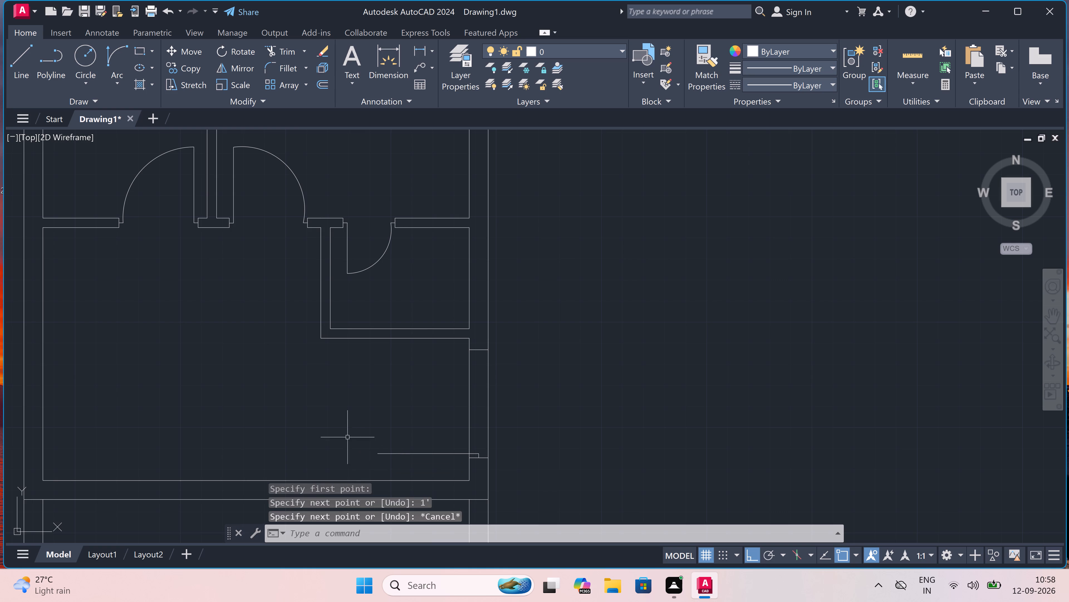
Draw a short door stop downward from the midpoint of the right wall's upper jamb line, continuing it with a 2" segment.
key("space")
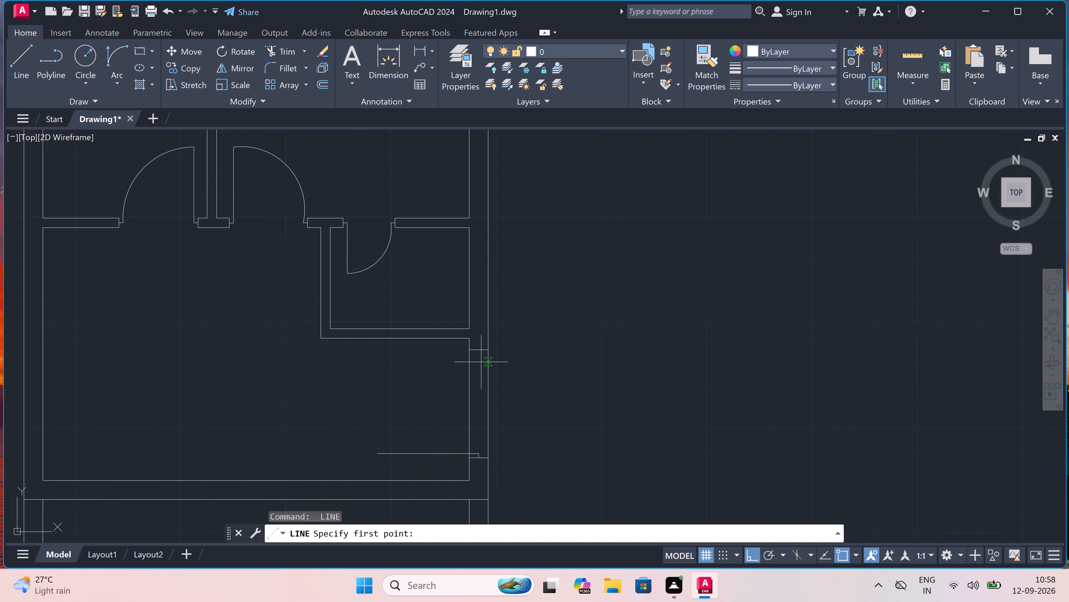
left_click_drag(476, 348, 476, 354)
left_click(477, 362)
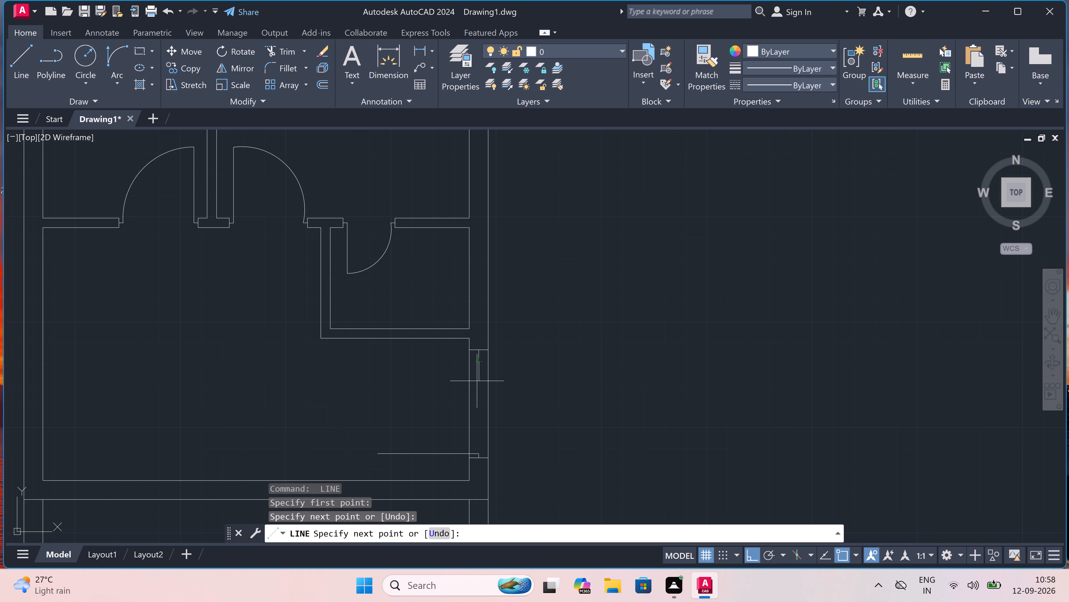
type("2\"")
key("space")
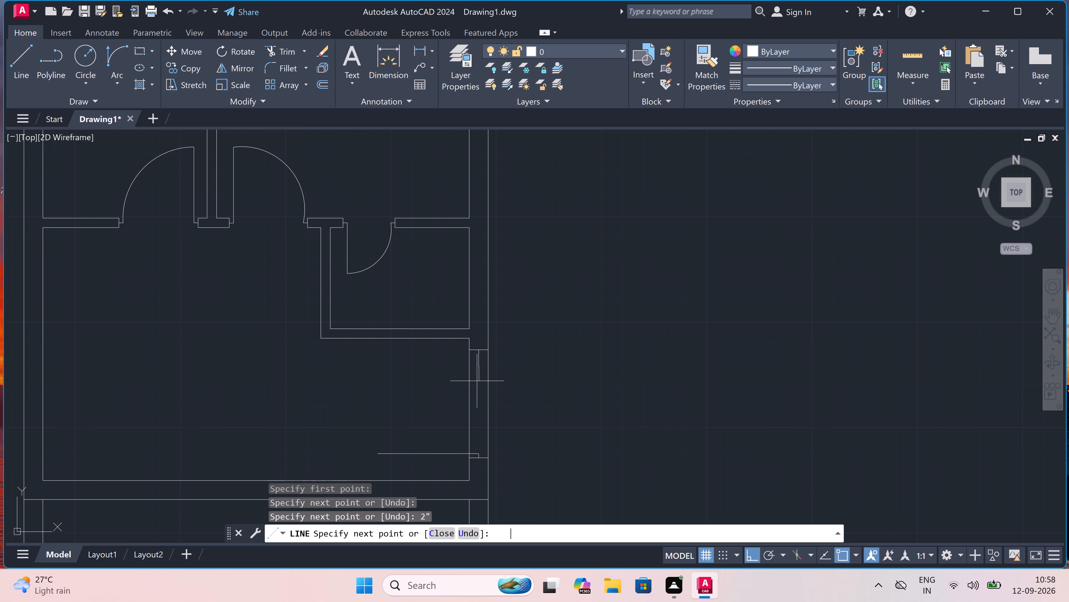
key("Escape")
Trim both right outer wall lines between the door jambs, including the leftover piece between the leaf and the lower jamb.
type("tr")
key("space")
left_click(456, 399)
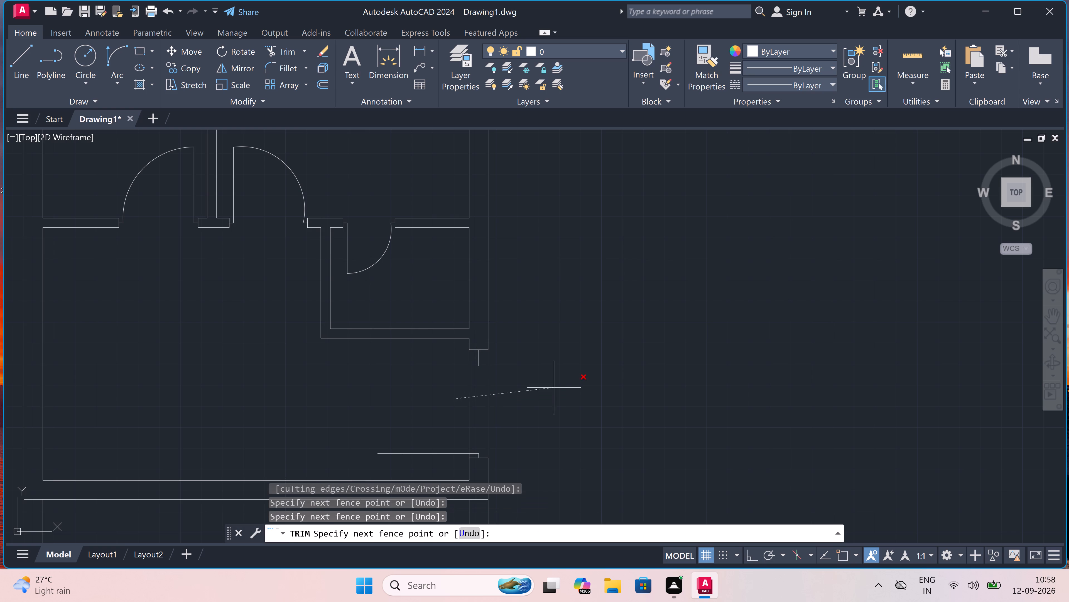
left_click(578, 382)
scroll(471, 449, "up", 3)
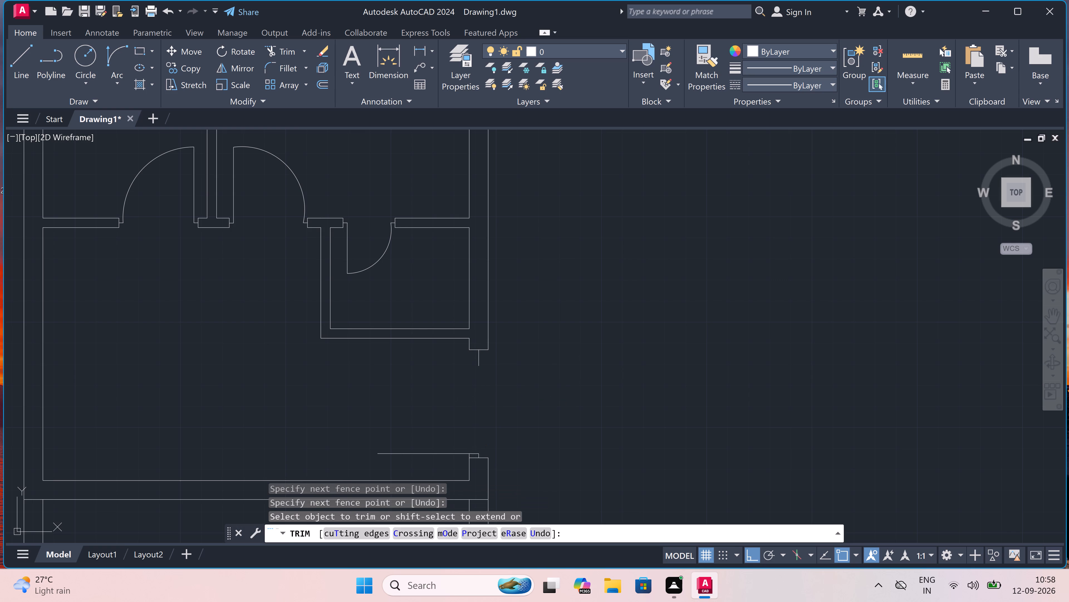
left_click(458, 475)
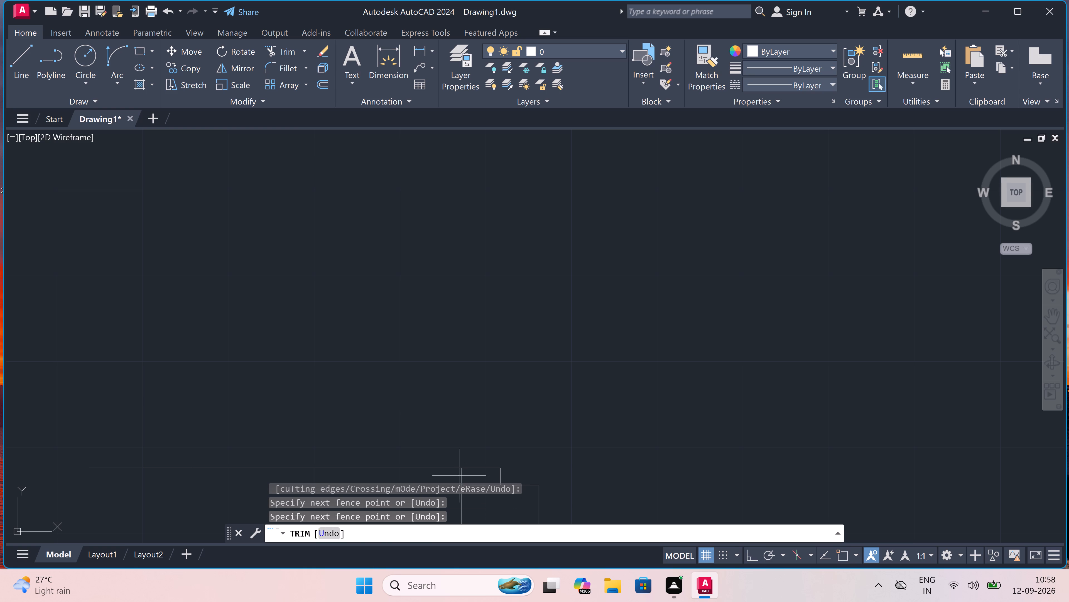
left_click(464, 477)
key("Escape")
scroll(456, 467, "down", 3)
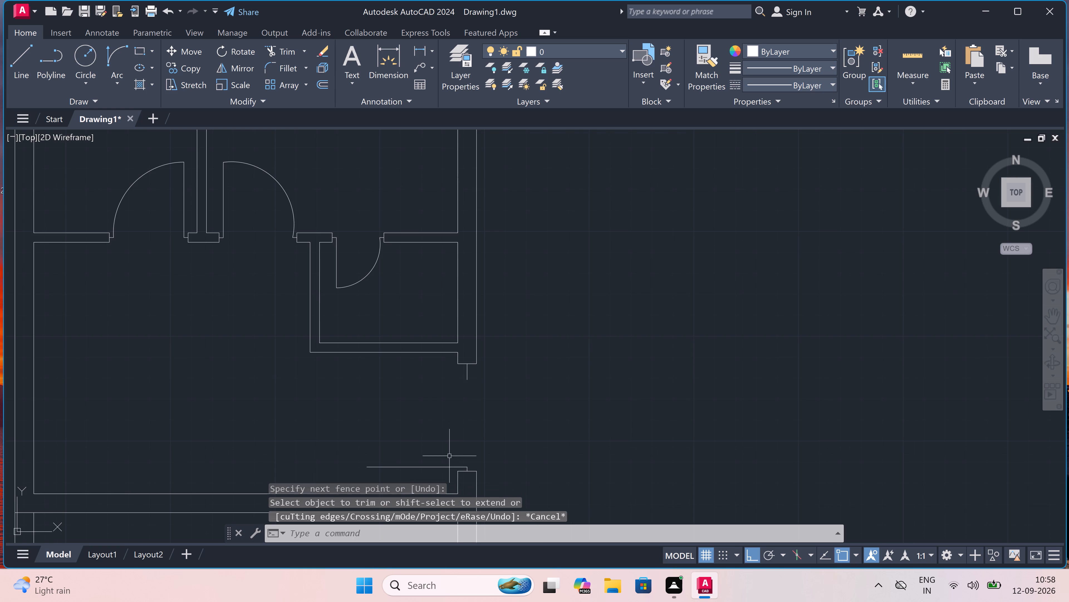
Draw a Start, End, Direction arc from the inner end of the right wall's door leaf to the upper stop's end, tangent at 90°.
scroll(432, 421, "up", 1)
scroll(432, 421, "down", 1)
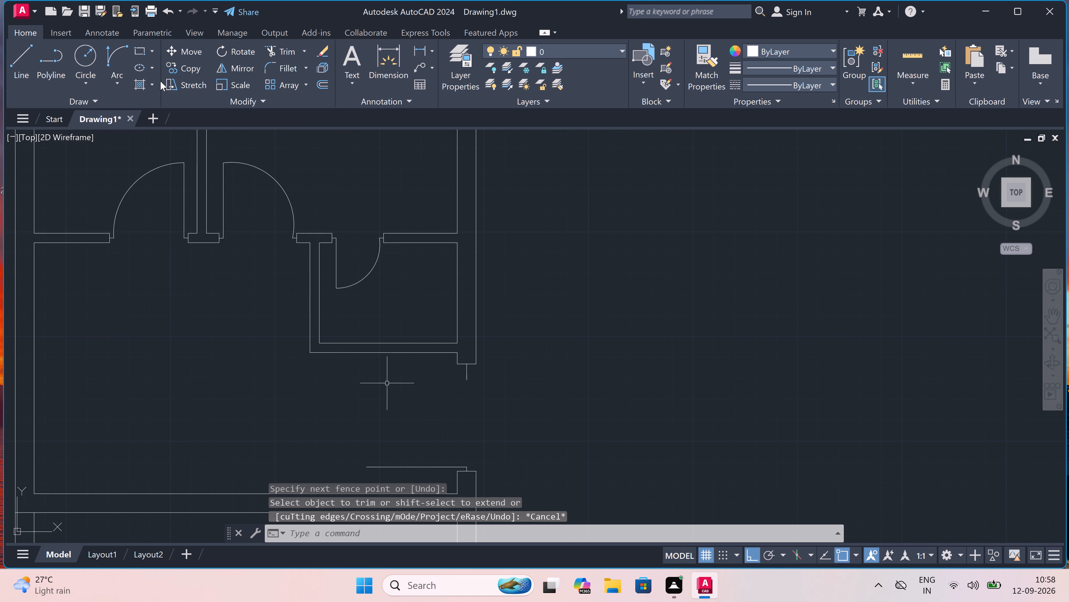
left_click(115, 49)
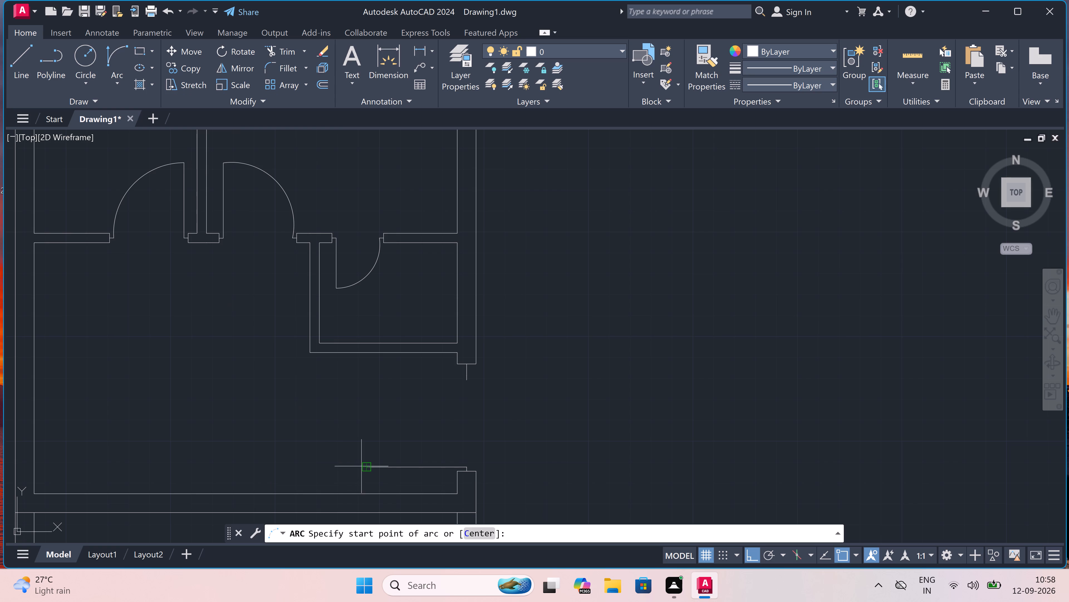
left_click_drag(368, 467, 370, 465)
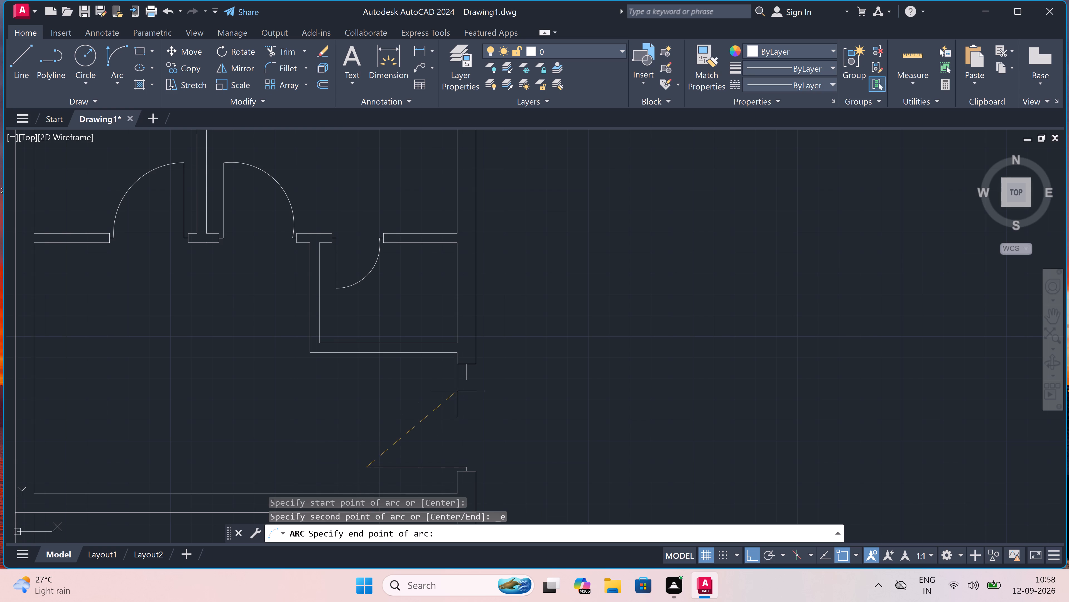
left_click(465, 382)
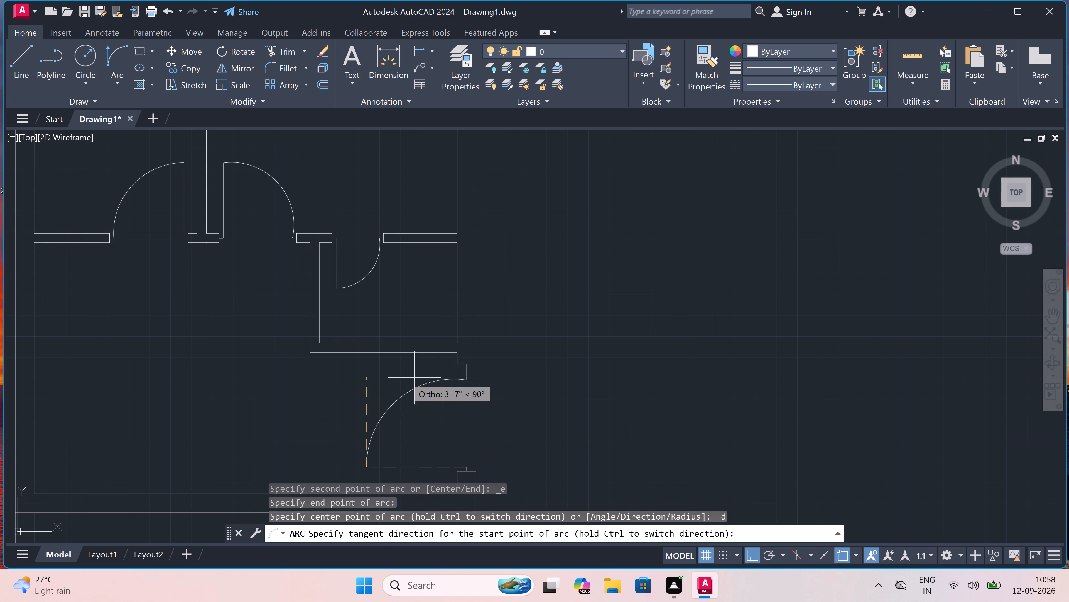
left_click(404, 378)
Trim the inner top wall line where it crosses the right wall at the plan's upper right corner.
scroll(403, 375, "down", 5)
scroll(392, 396, "up", 2)
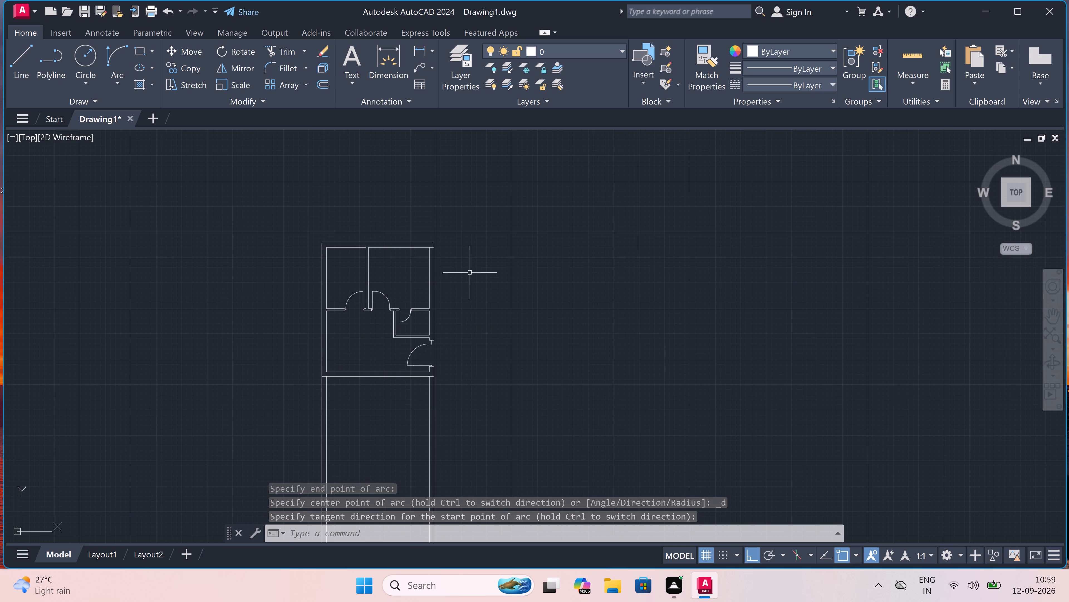
scroll(448, 231, "up", 1)
type("tr")
key("space")
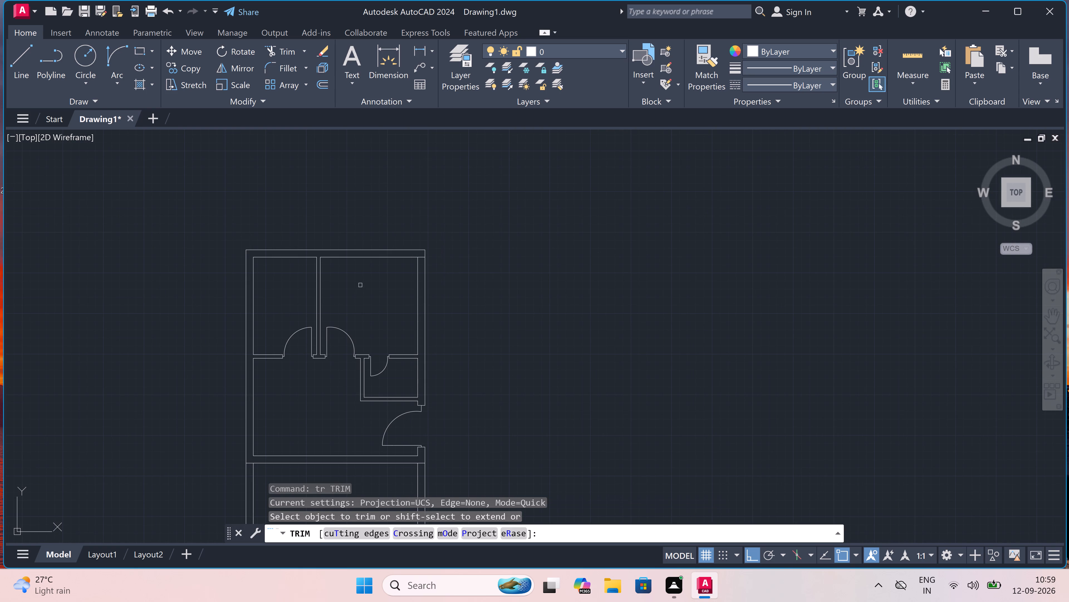
scroll(401, 257, "up", 1)
scroll(431, 255, "up", 4)
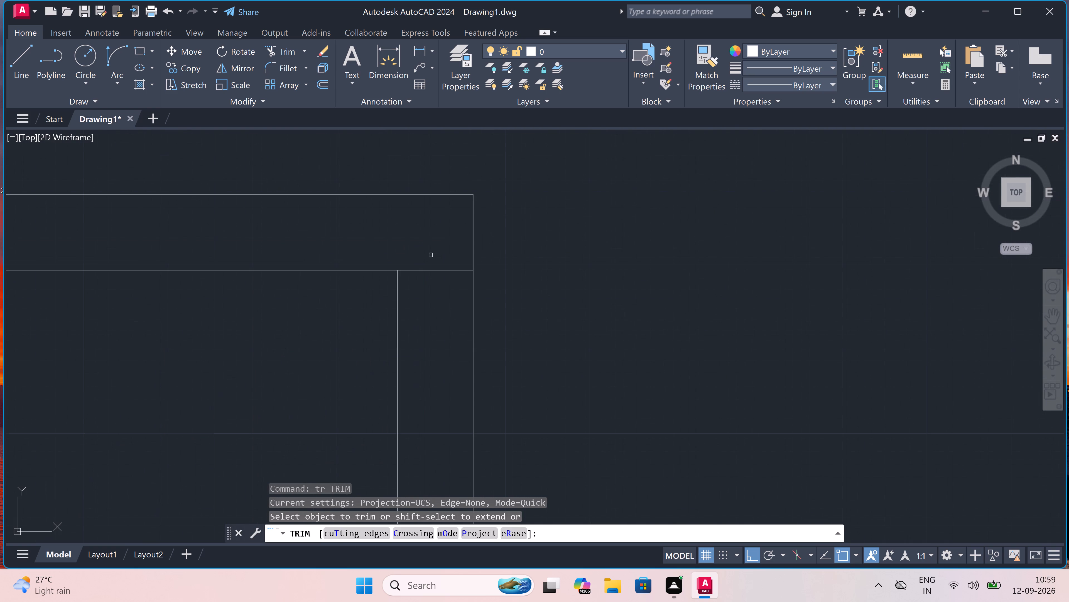
left_click_drag(431, 255, 432, 275)
left_click(433, 324)
key("Escape")
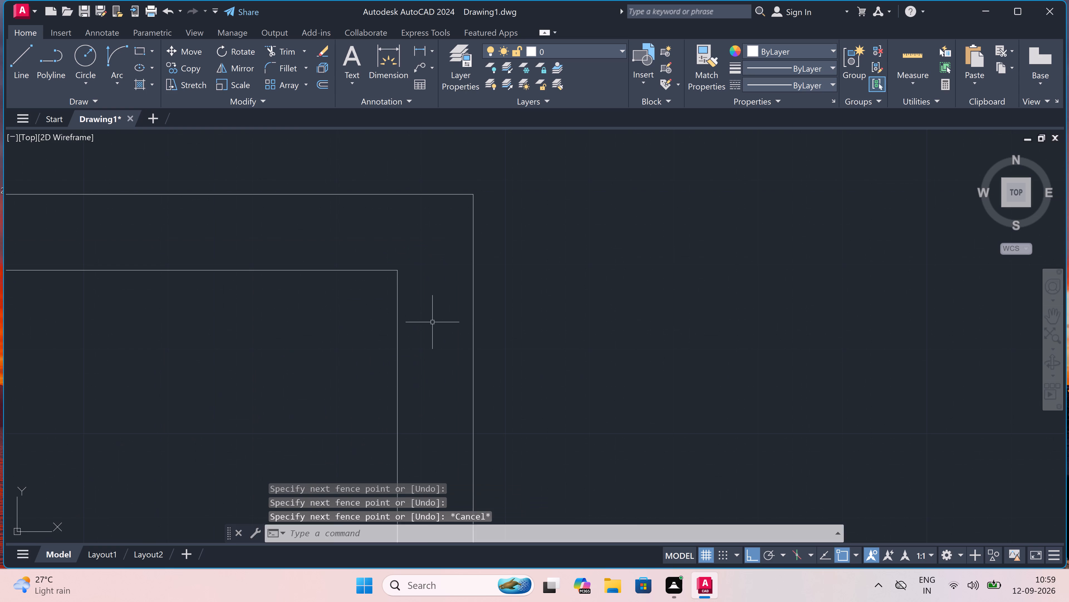
Offset the right wall's outer line 4'4" outward to the right, both above and below the door opening.
scroll(432, 322, "down", 8)
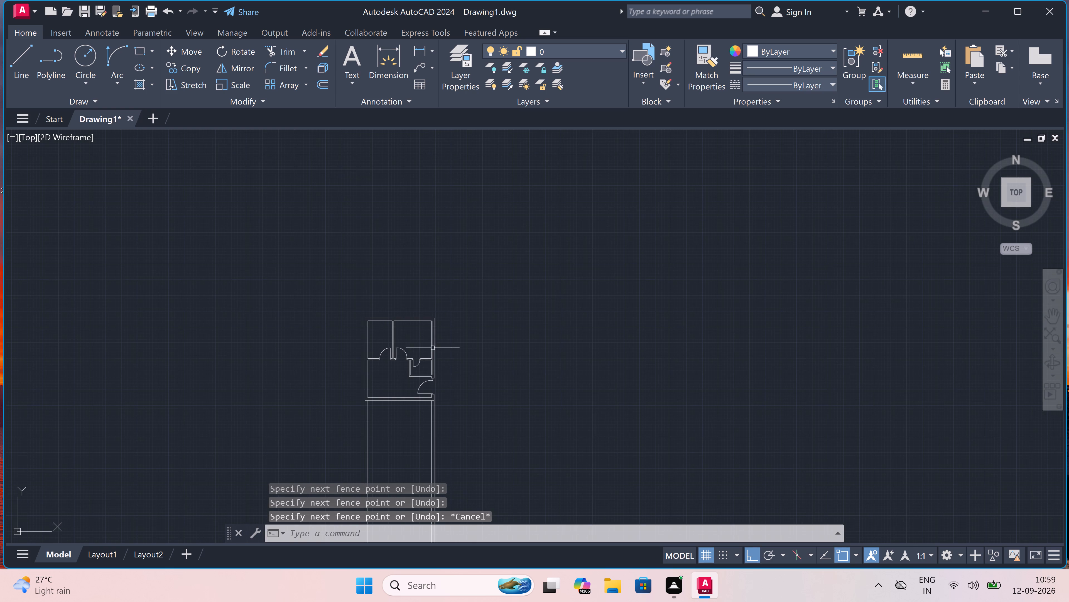
scroll(441, 384, "down", 4)
scroll(438, 397, "up", 4)
scroll(444, 349, "up", 2)
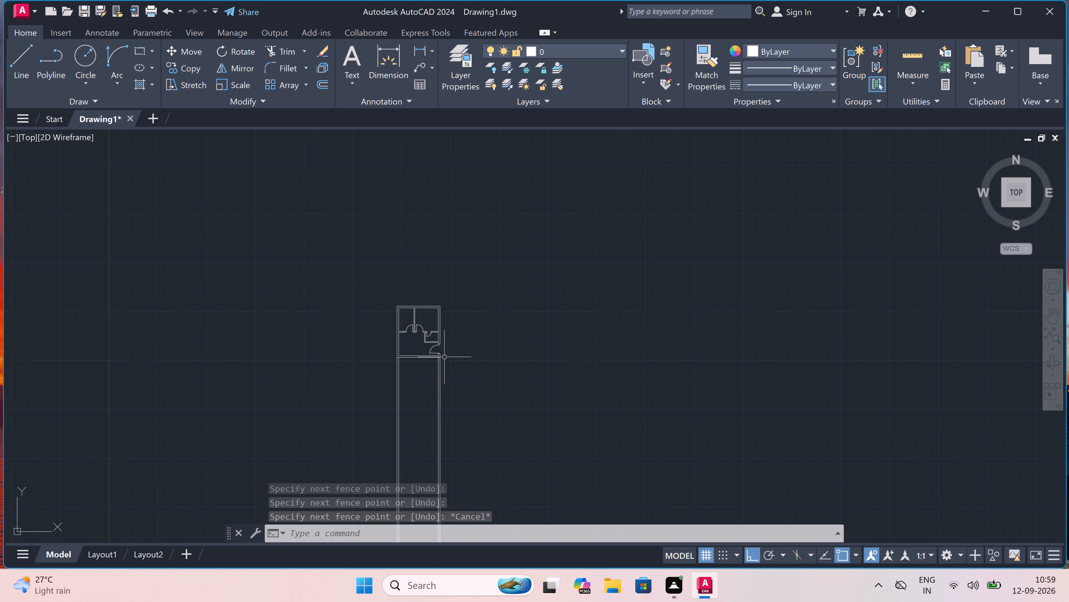
scroll(444, 349, "up", 1)
scroll(444, 321, "up", 1)
scroll(444, 321, "down", 1)
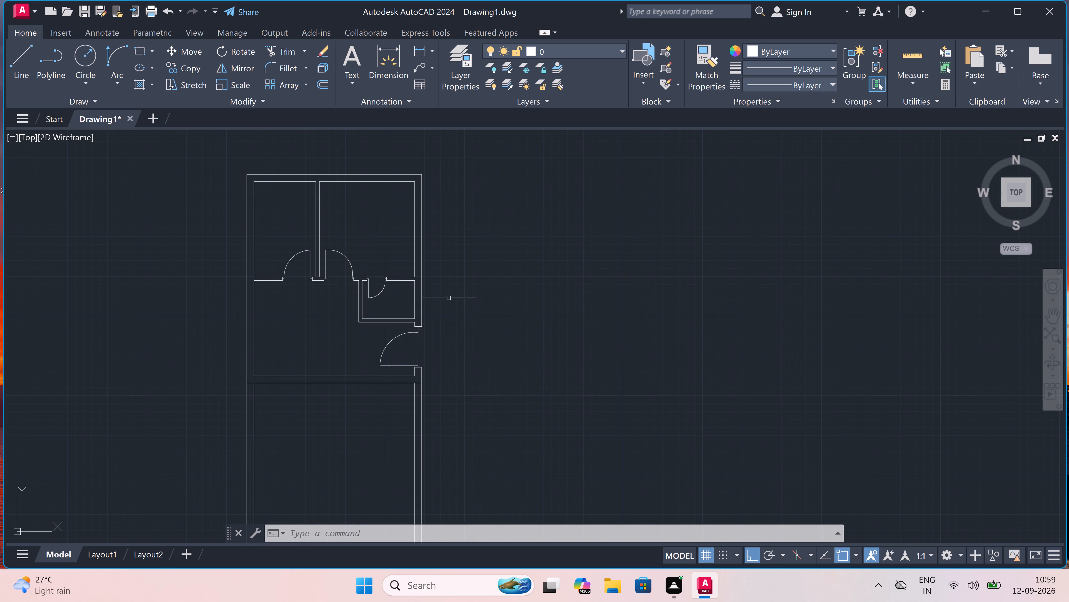
type("o")
key("space")
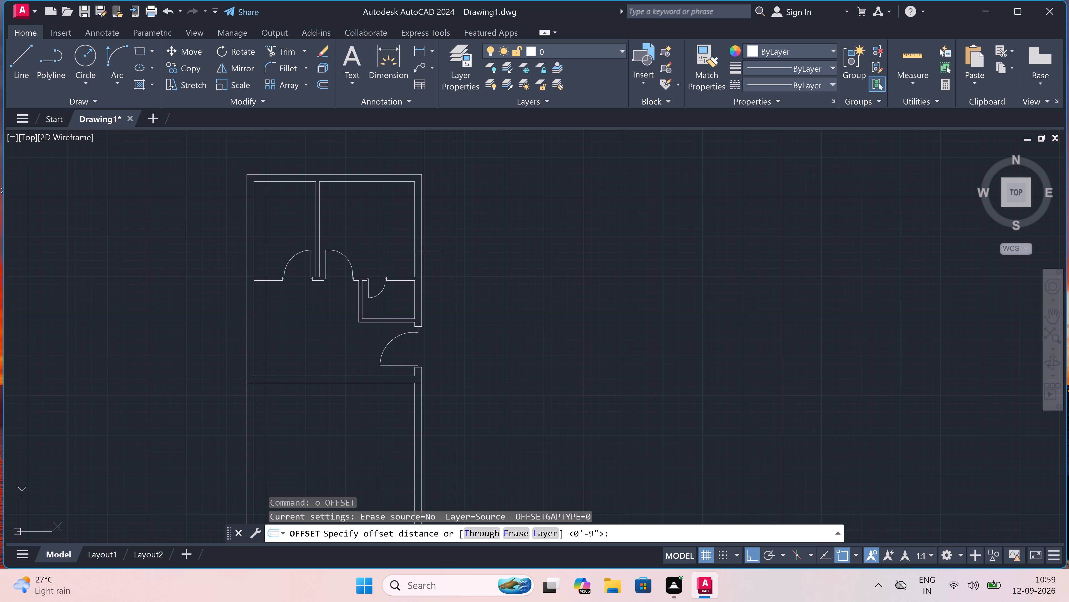
left_click_drag(421, 249, 425, 249)
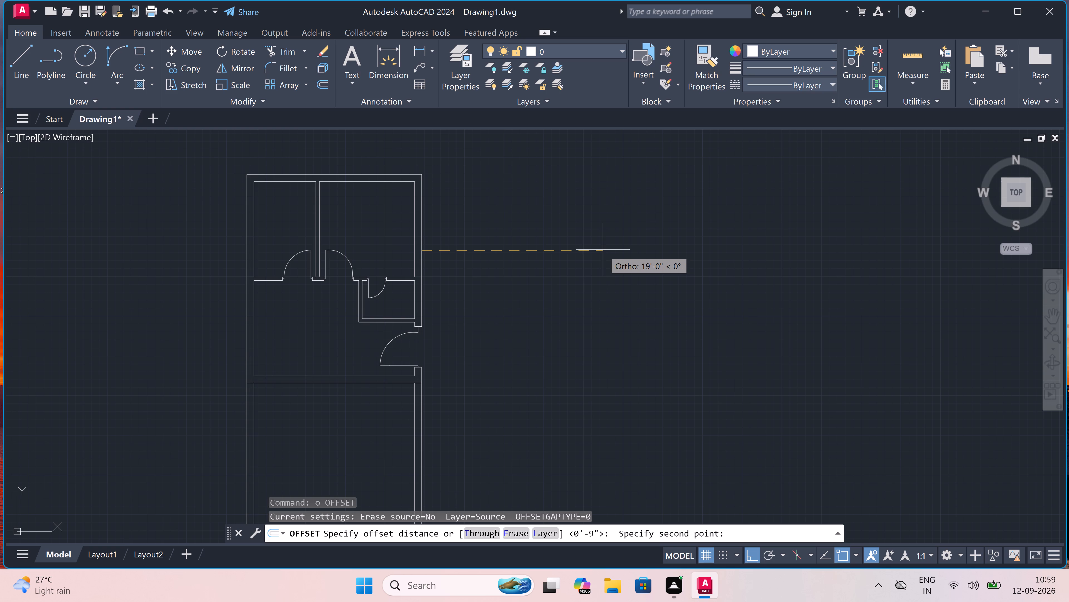
type("4'4\"")
key("space")
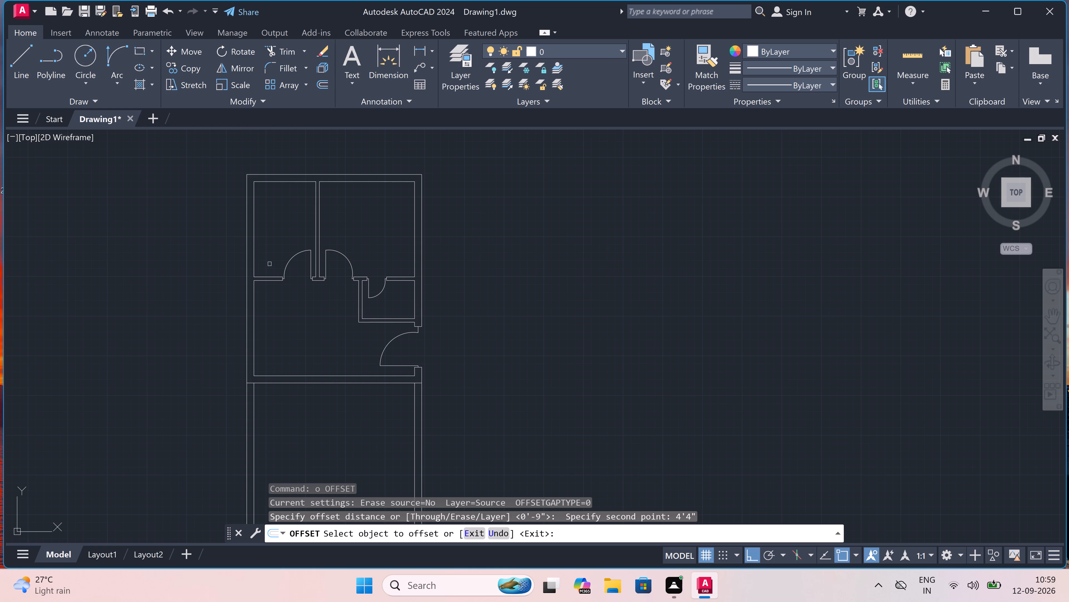
left_click(421, 244)
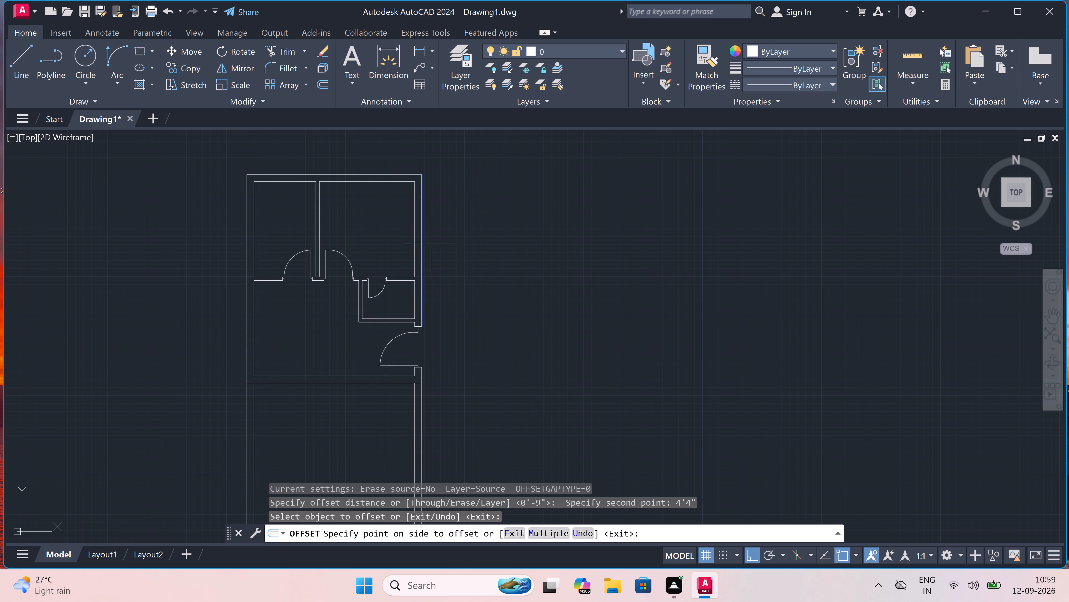
double_click(458, 242)
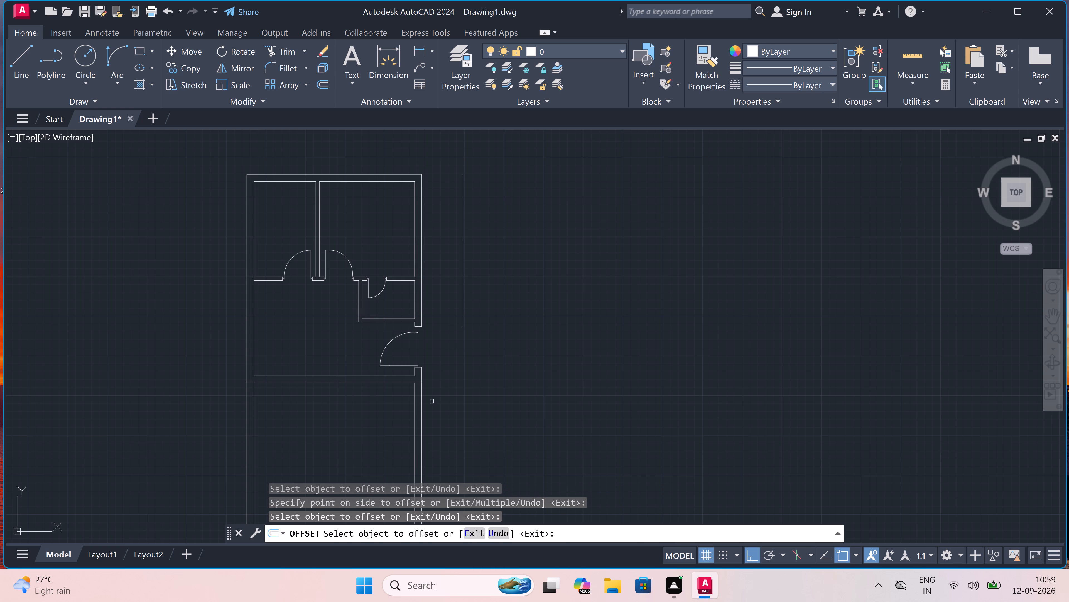
left_click(421, 400)
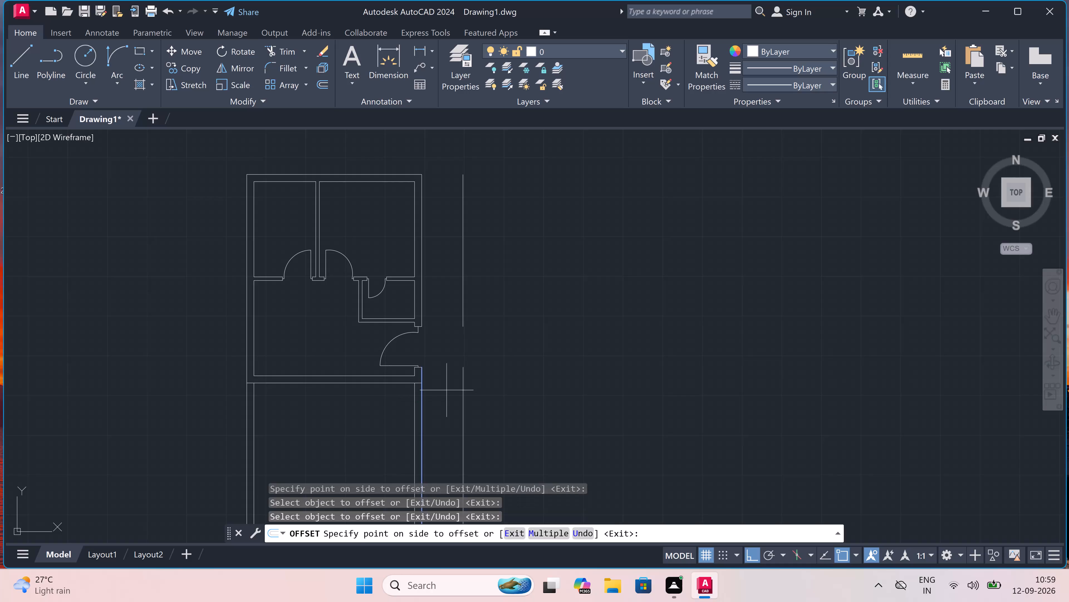
left_click(465, 385)
key("Escape")
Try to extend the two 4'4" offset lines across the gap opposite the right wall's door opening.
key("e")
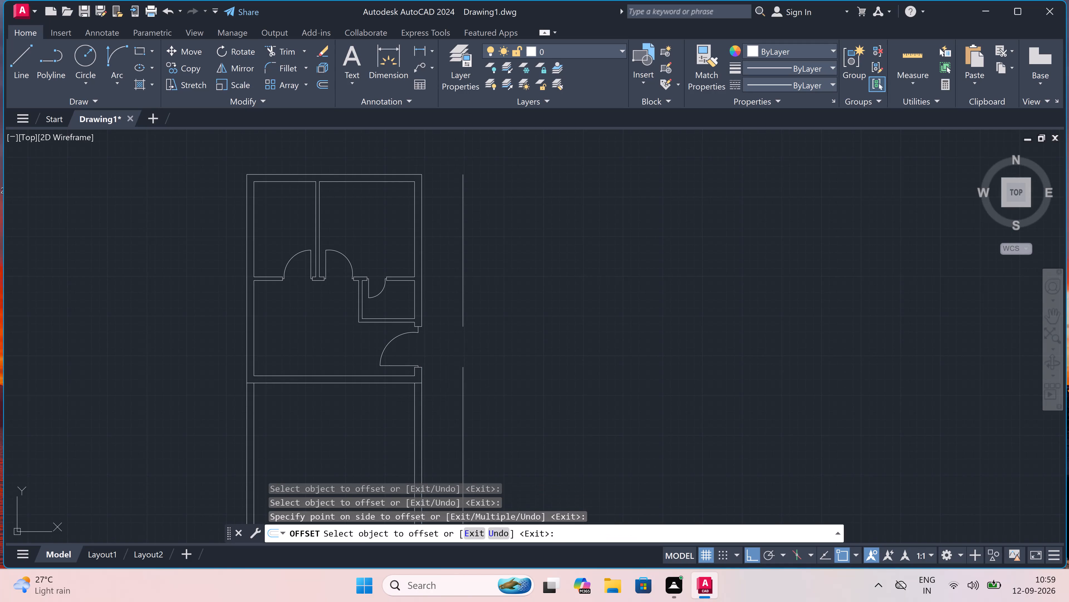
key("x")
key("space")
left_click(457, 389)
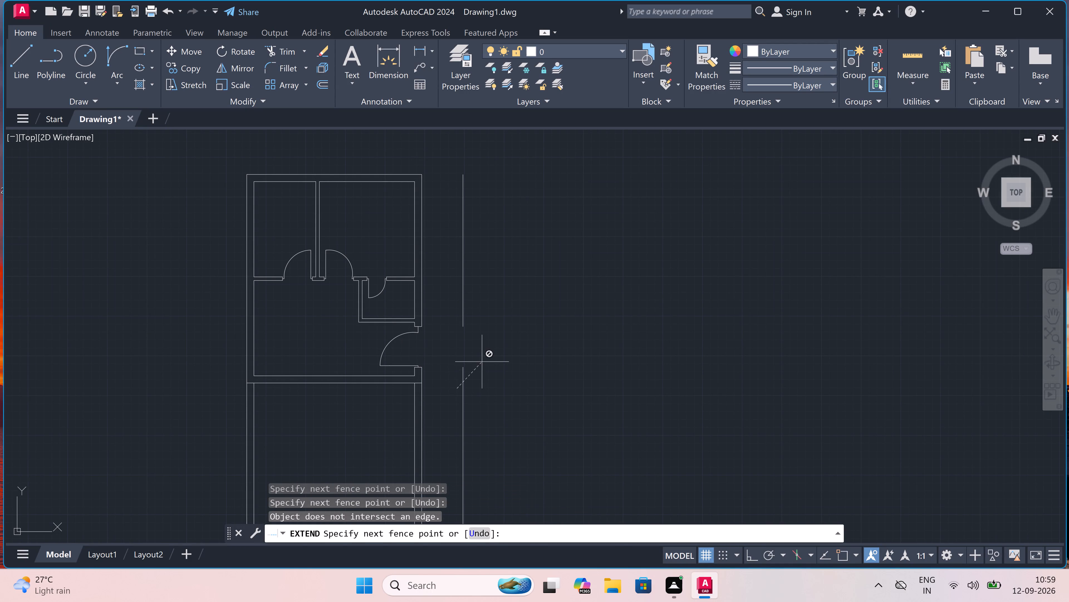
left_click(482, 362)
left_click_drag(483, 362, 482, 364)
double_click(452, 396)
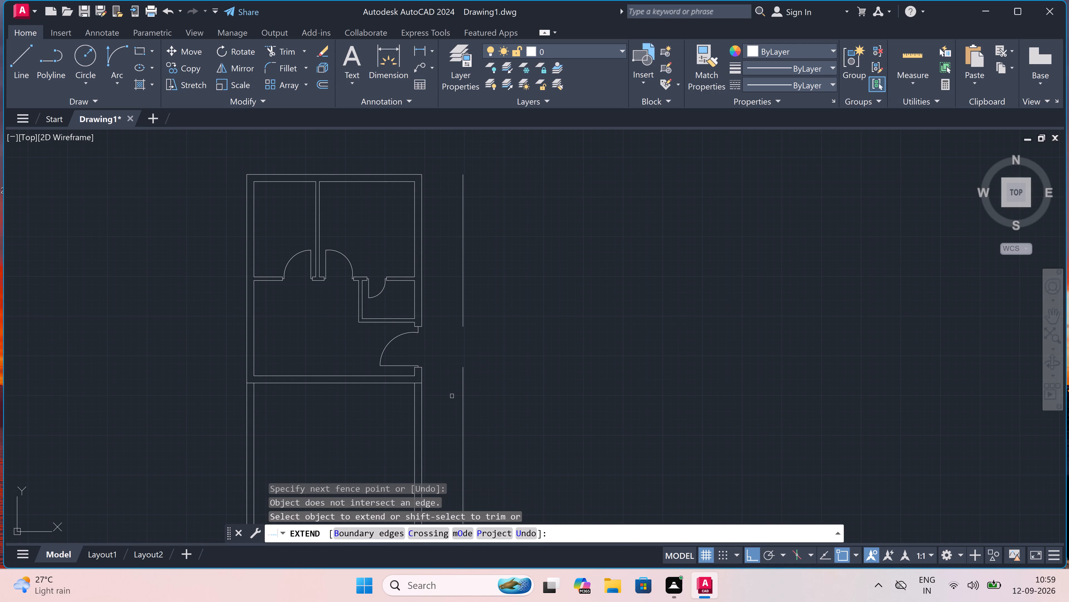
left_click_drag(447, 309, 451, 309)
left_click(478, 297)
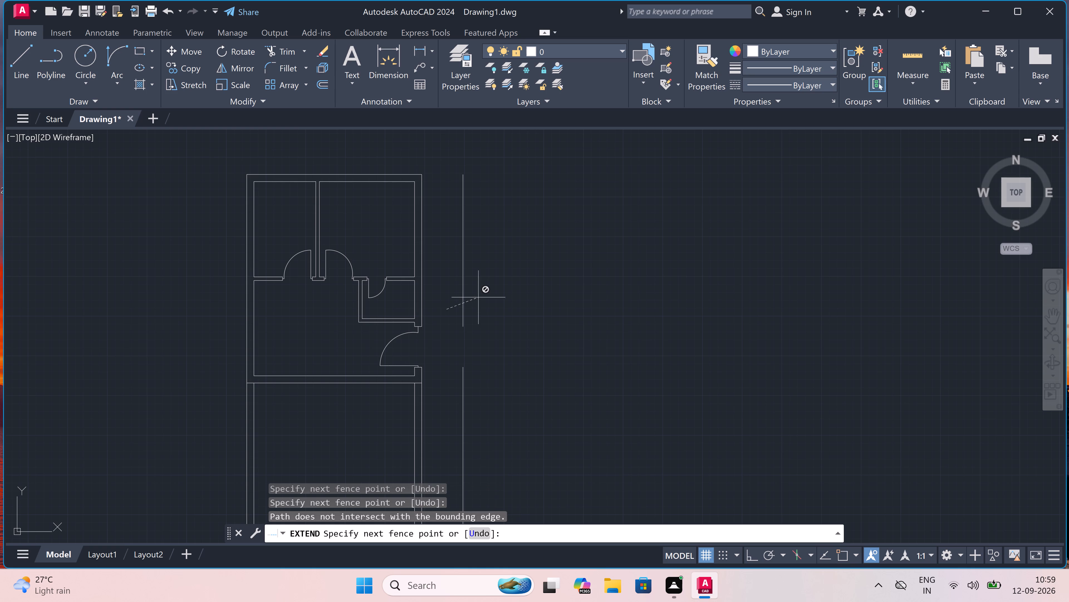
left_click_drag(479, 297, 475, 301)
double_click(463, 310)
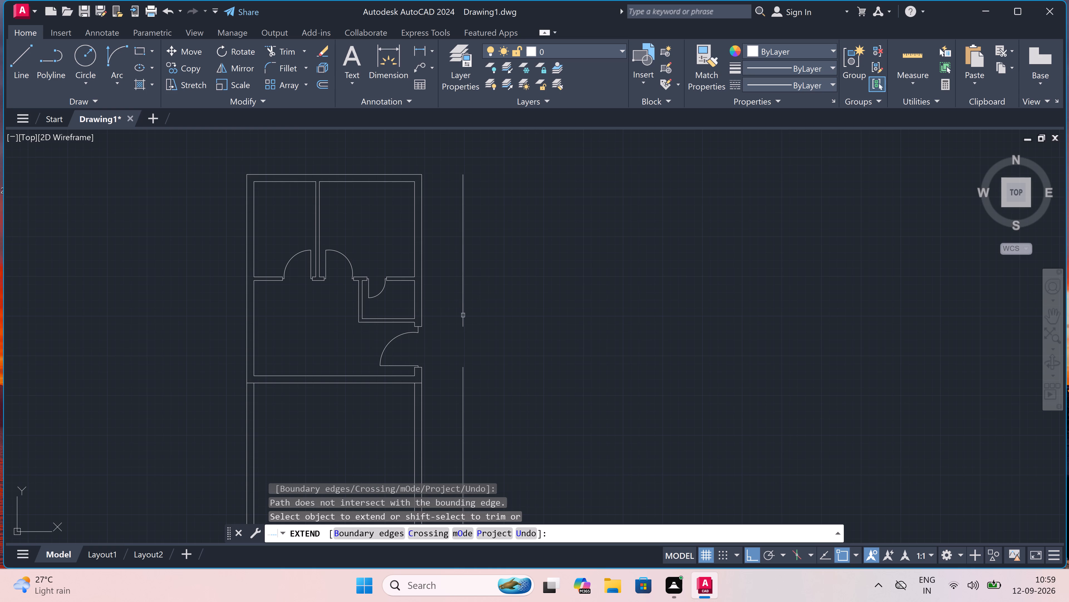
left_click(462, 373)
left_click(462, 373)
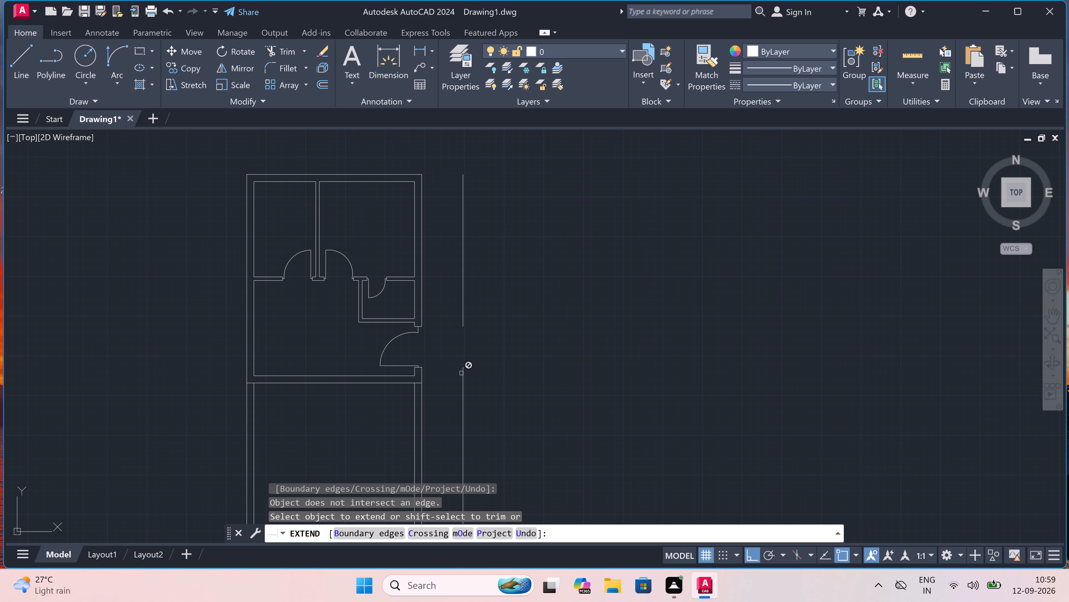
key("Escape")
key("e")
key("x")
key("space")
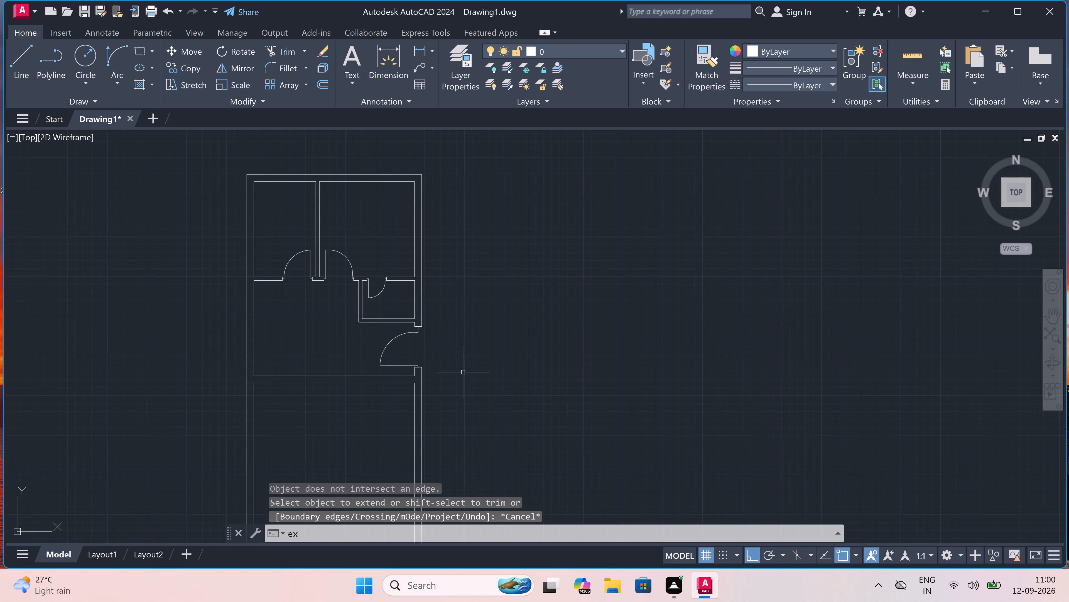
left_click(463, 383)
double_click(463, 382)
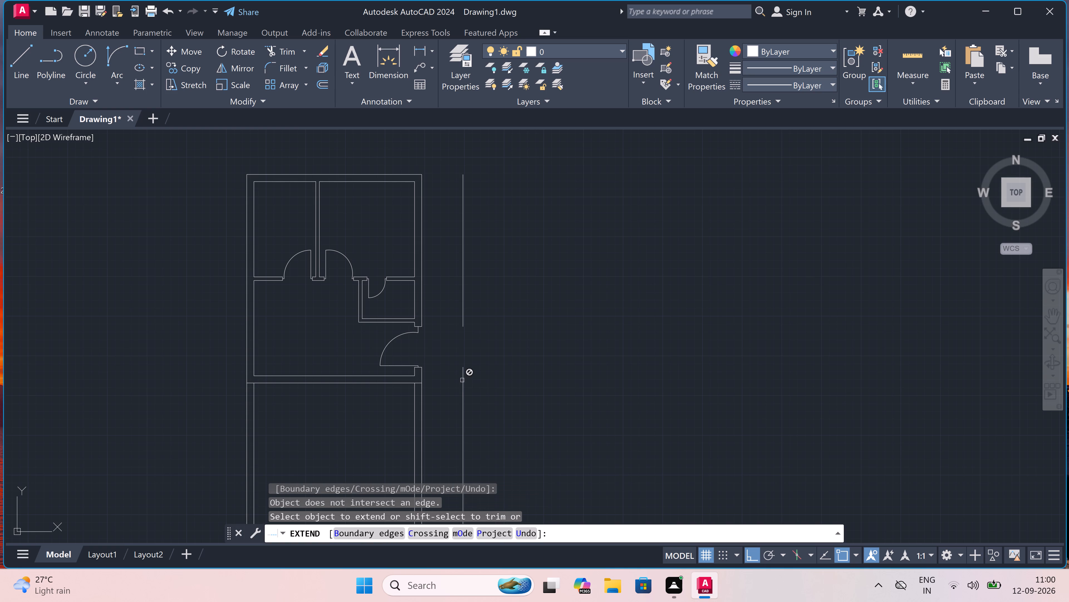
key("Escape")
Draw a vertical line bridging the gap between the upper and lower 4'4" offset lines opposite the right wall's door.
scroll(469, 376, "down", 3)
scroll(462, 388, "up", 3)
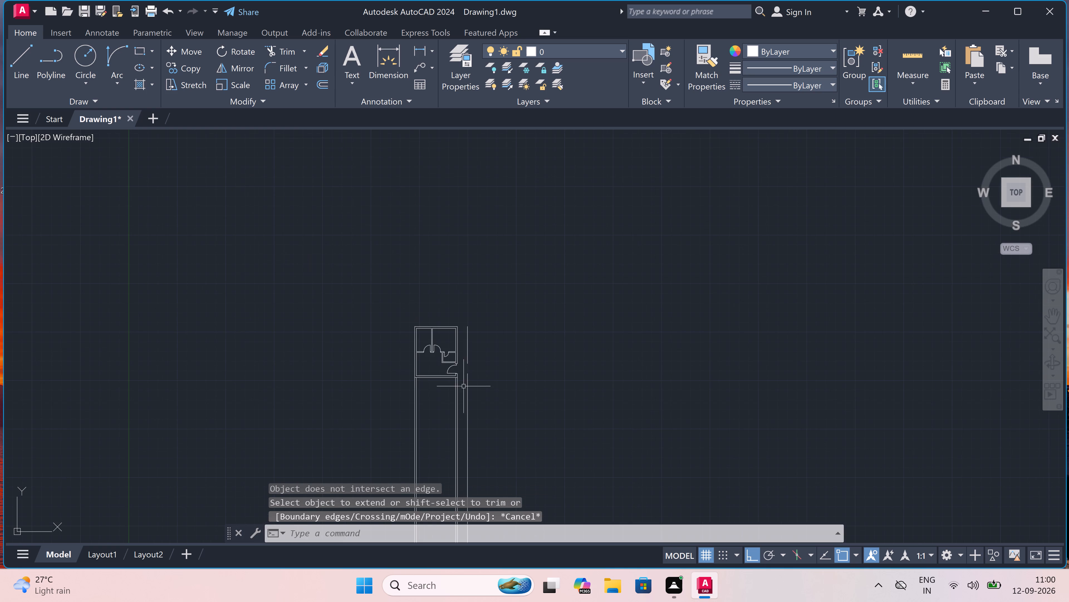
scroll(559, 288, "up", 2)
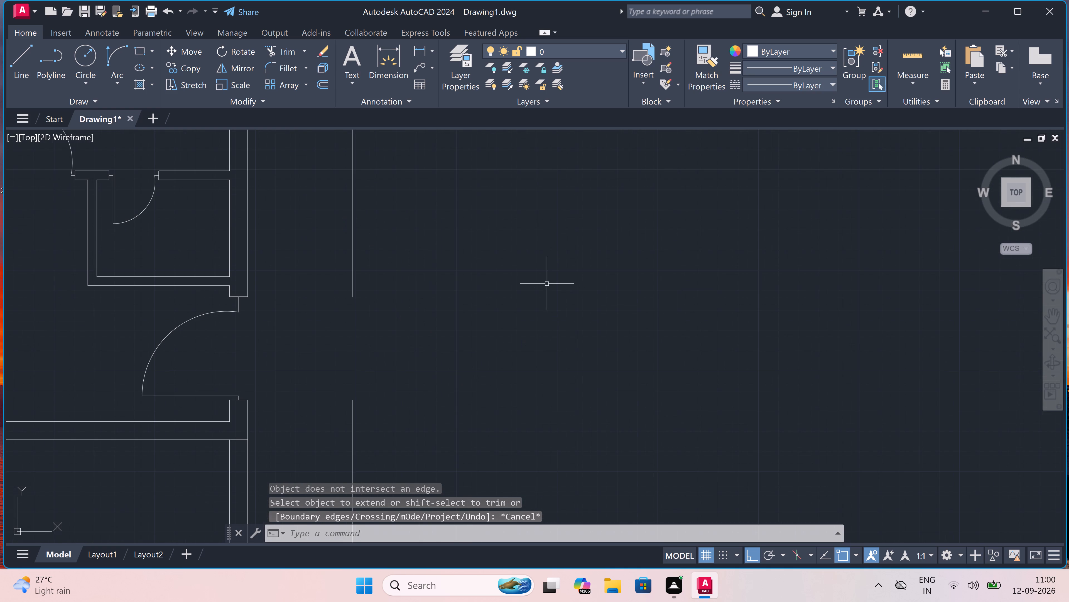
key("l")
key("space")
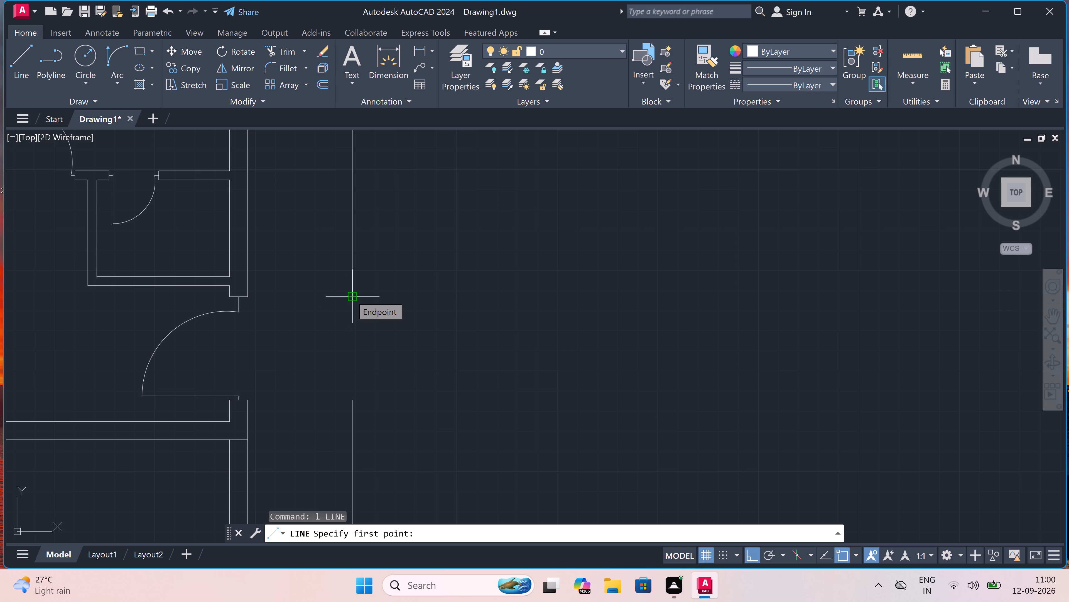
key("Escape")
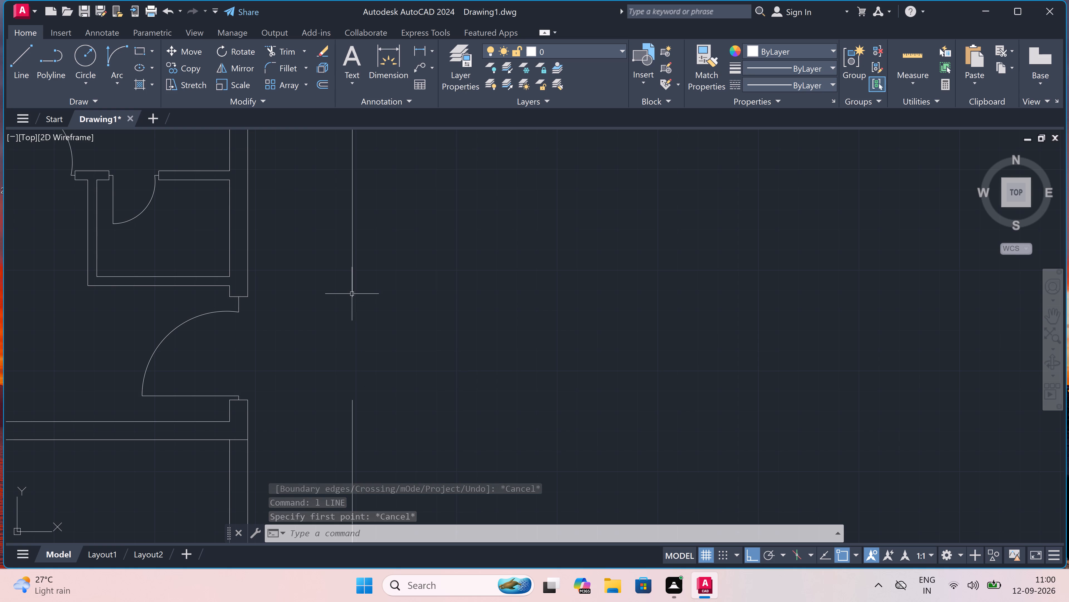
key("l")
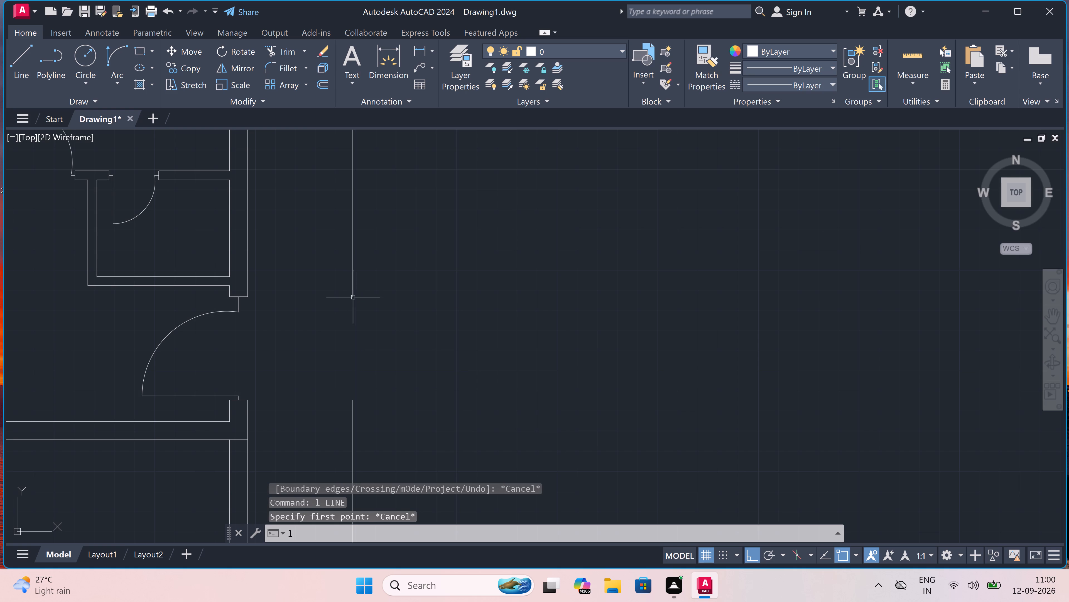
key("space")
left_click(353, 297)
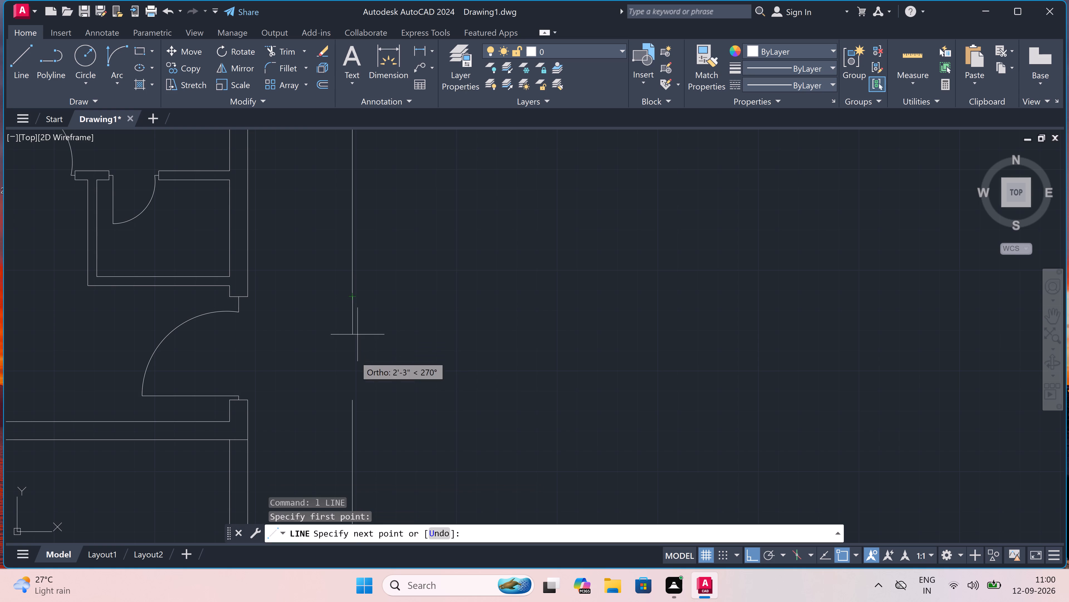
left_click(350, 401)
key("Escape")
Offset the upper, bridging and lower segments of the line beyond the right wall 9" outward to the right.
scroll(348, 390, "down", 7)
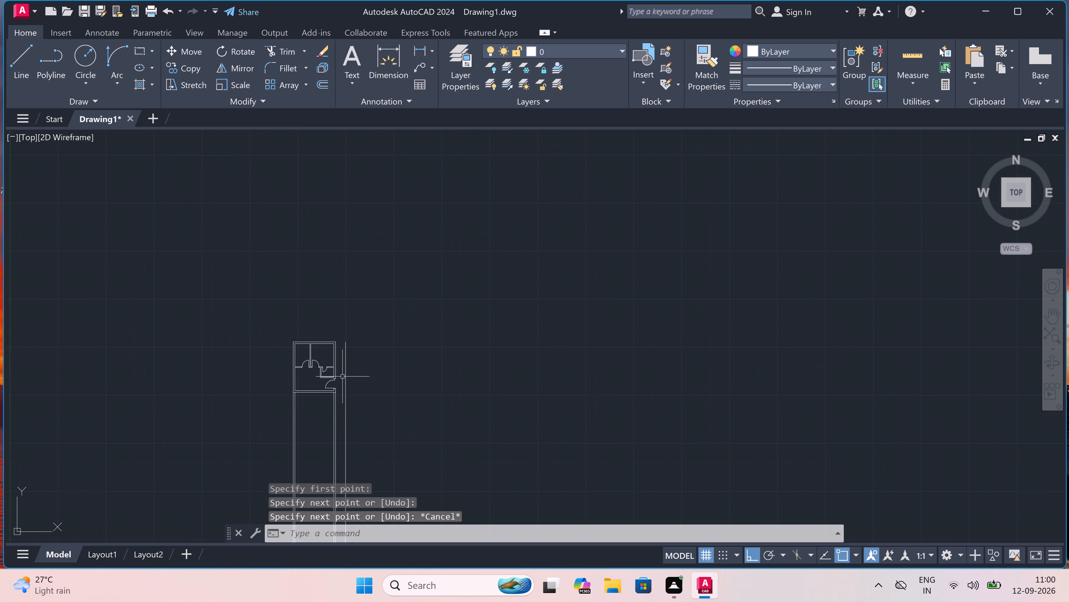
scroll(347, 362, "up", 4)
type("o")
key("space")
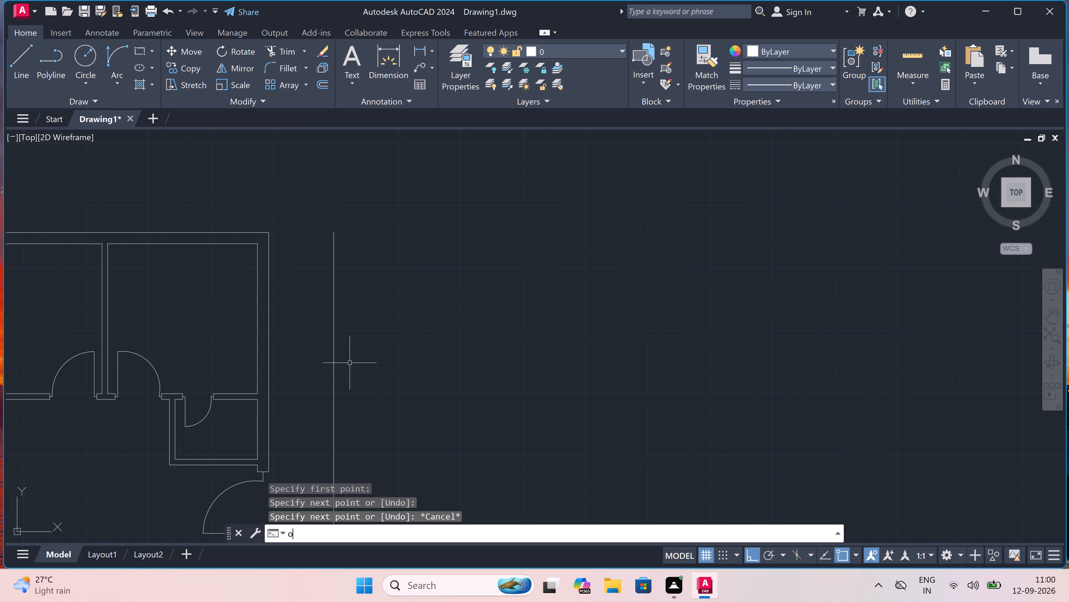
left_click_drag(333, 347, 338, 347)
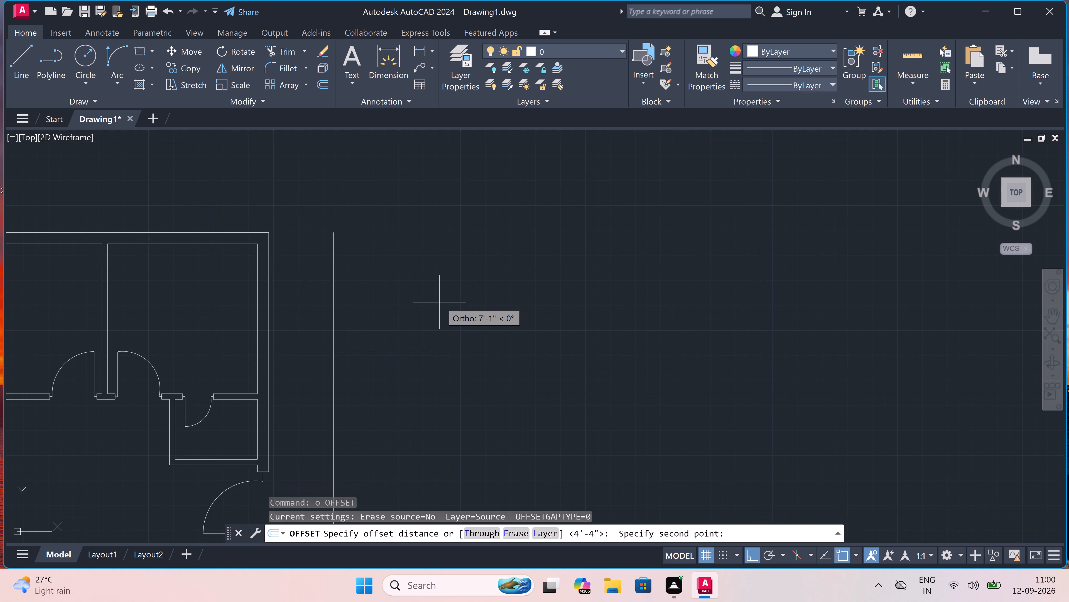
type("9\"")
key("space")
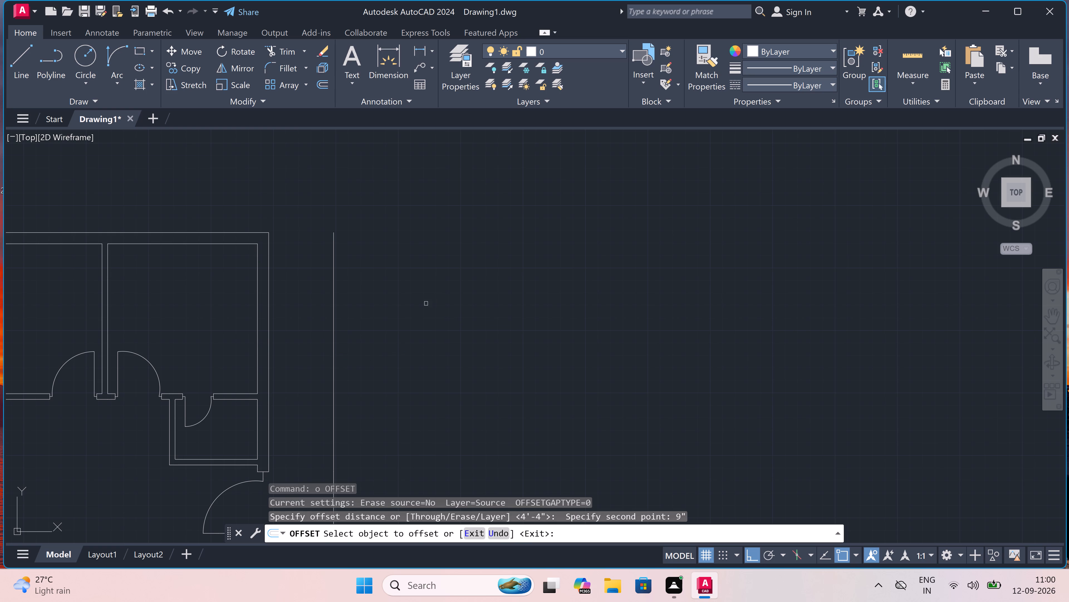
left_click(333, 283)
left_click(348, 280)
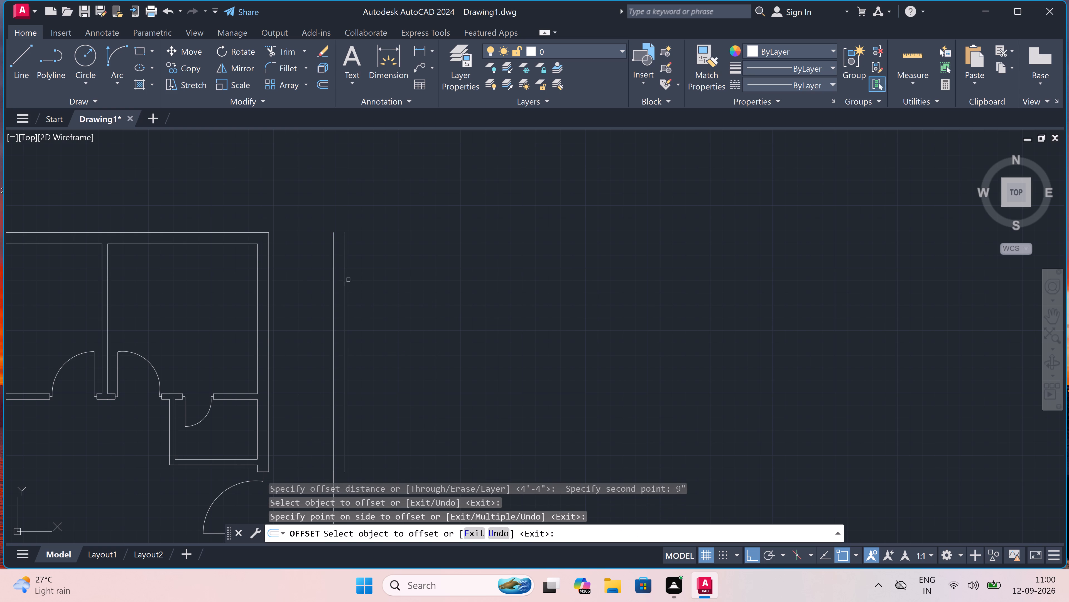
scroll(348, 278, "down", 6)
scroll(347, 313, "up", 3)
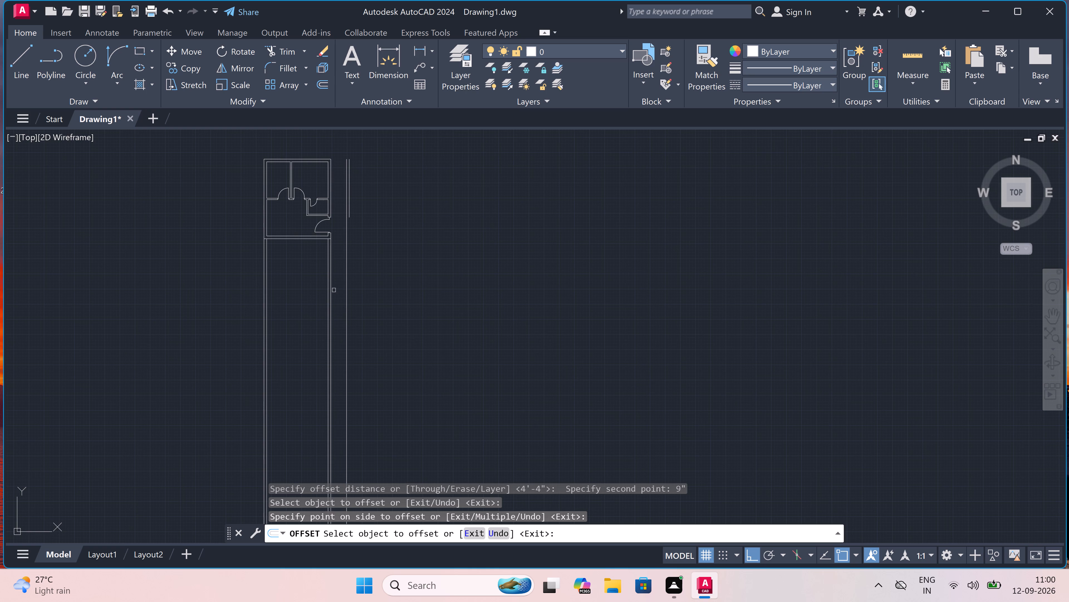
scroll(342, 198, "up", 5)
scroll(357, 271, "down", 3)
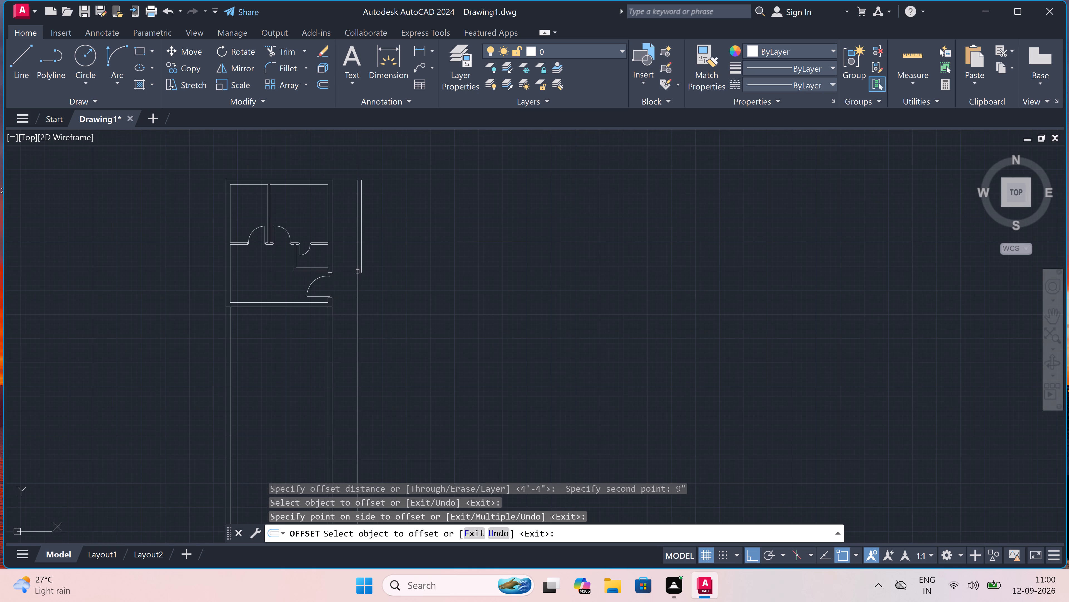
scroll(360, 286, "up", 3)
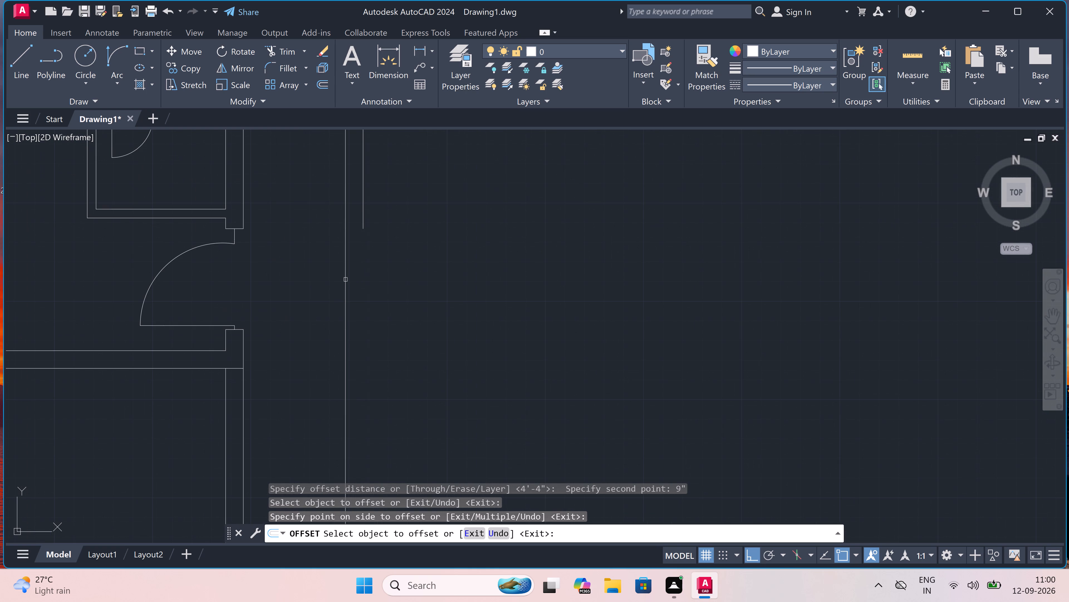
left_click_drag(345, 280, 353, 280)
left_click(354, 279)
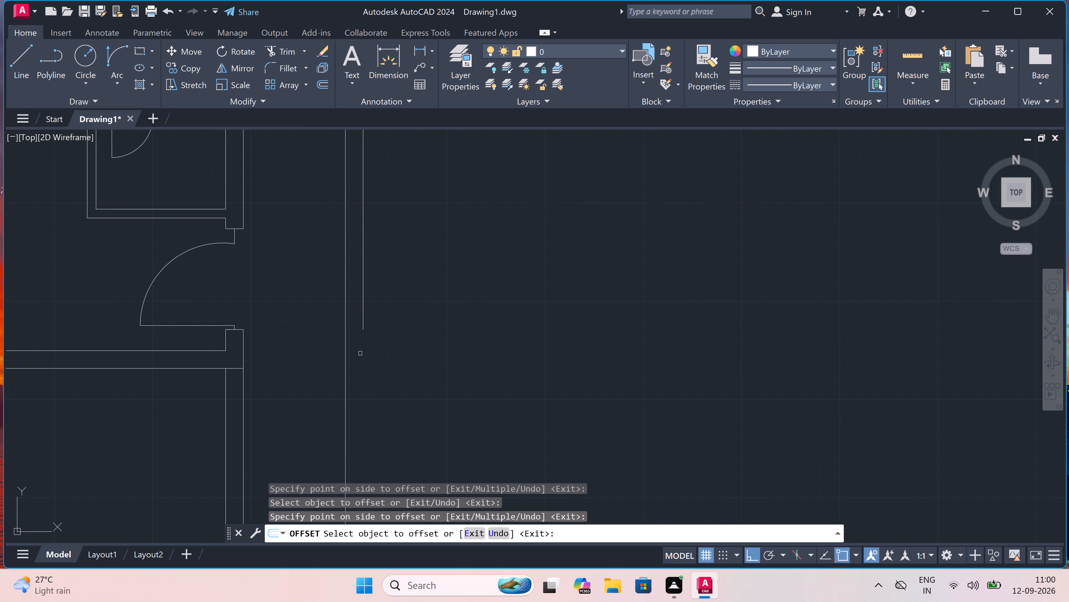
left_click(346, 386)
left_click(348, 386)
left_click(363, 383)
scroll(364, 383, "down", 4)
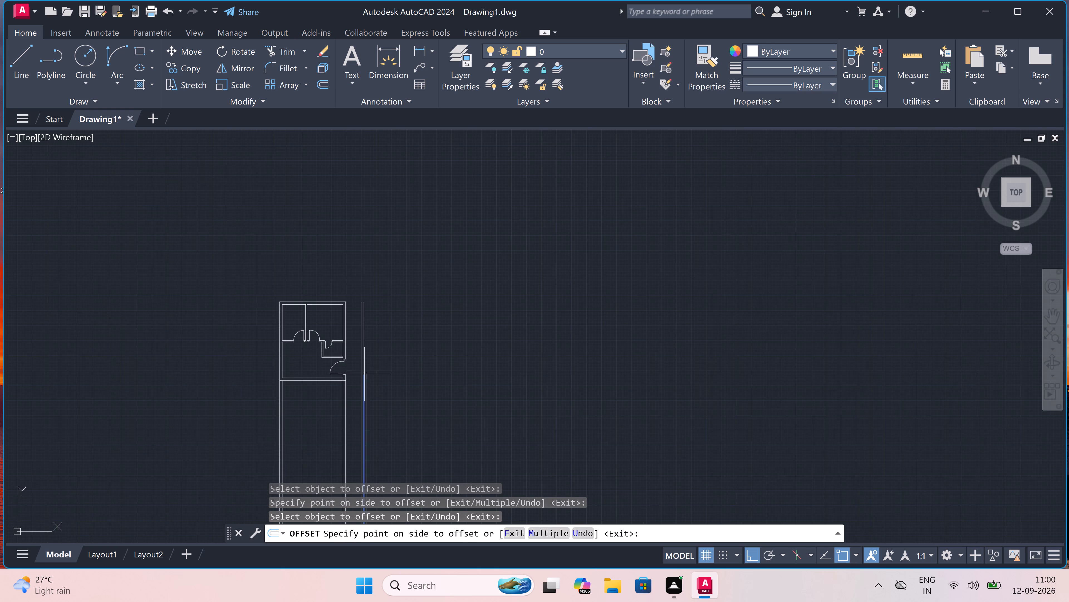
scroll(379, 313, "up", 2)
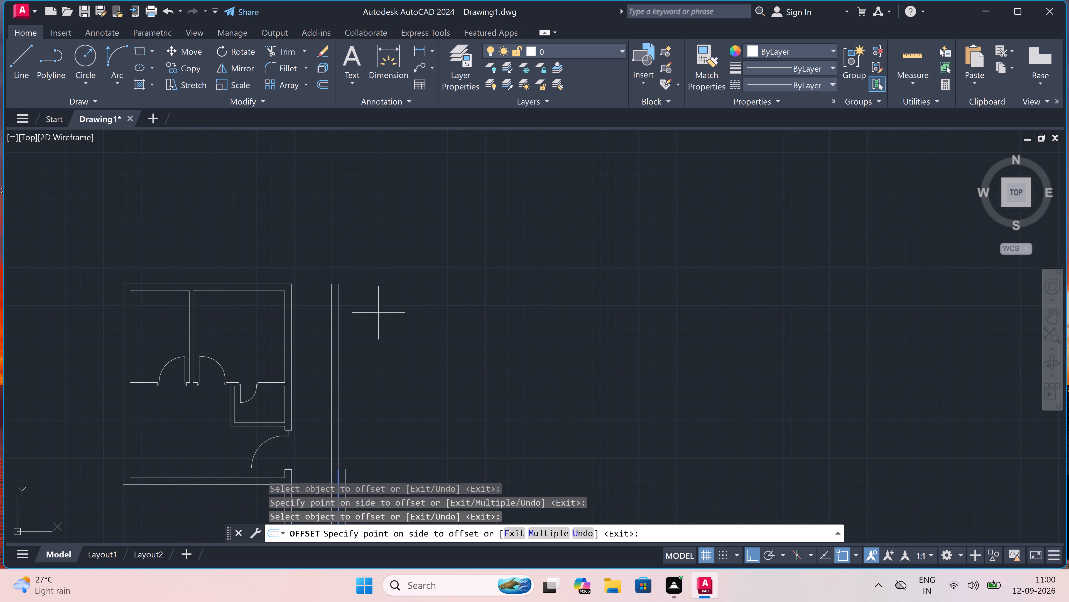
scroll(378, 313, "down", 3)
key("Escape")
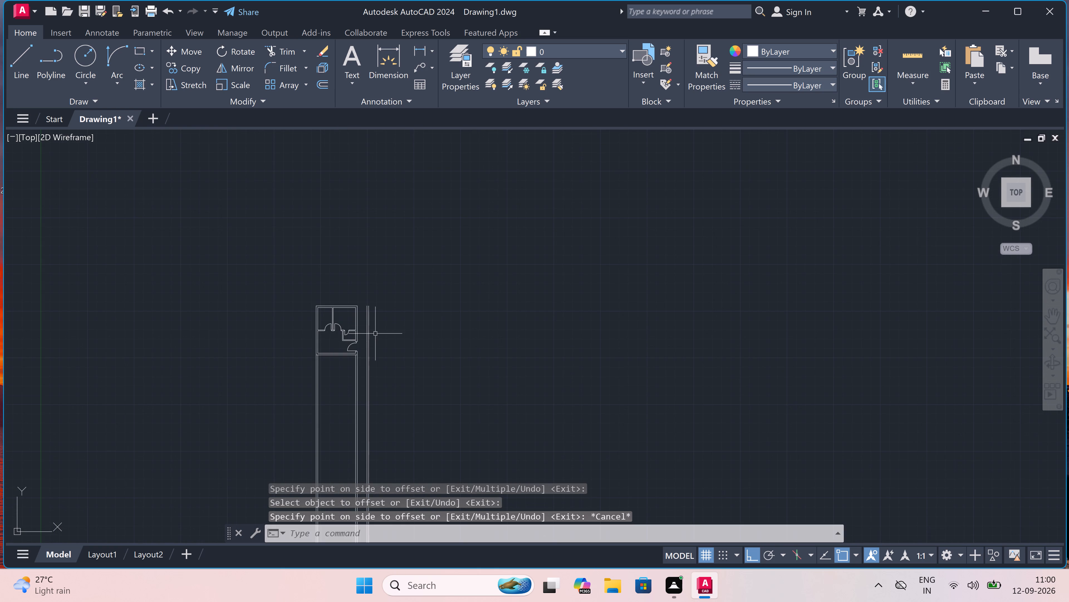
Draw a horizontal line to the right from the top end of the new outer wall's left line, extending well past its right line.
scroll(363, 317, "up", 3)
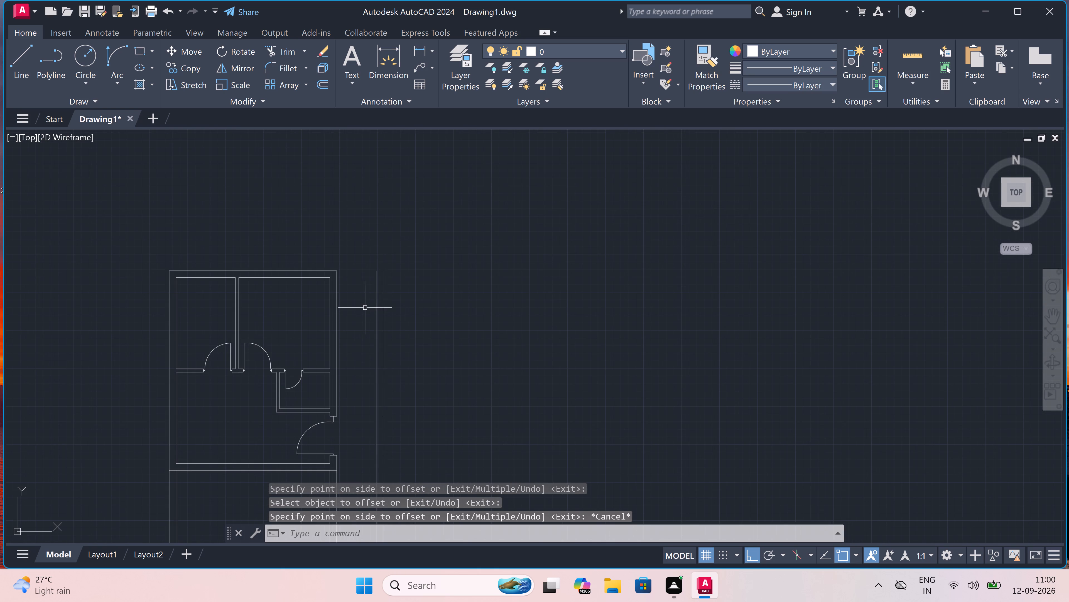
scroll(385, 266, "up", 2)
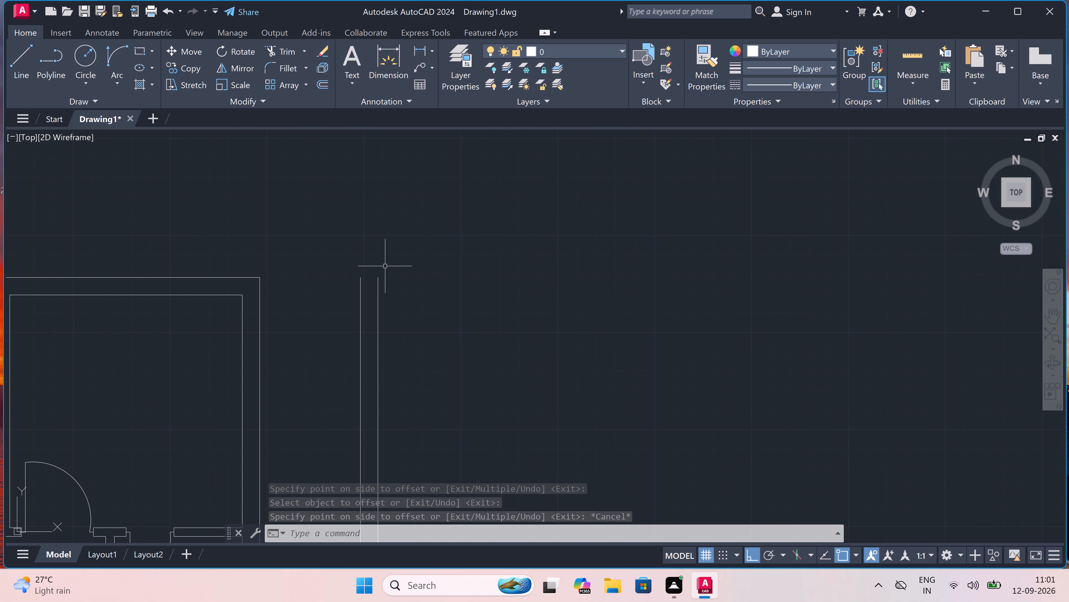
type("l")
key("space")
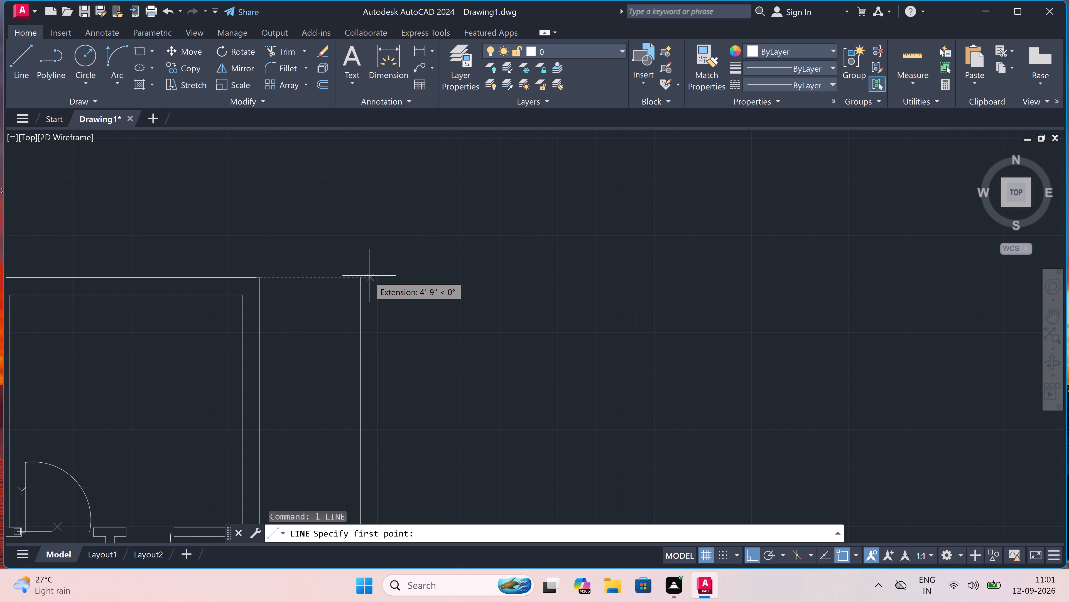
left_click_drag(358, 281, 361, 281)
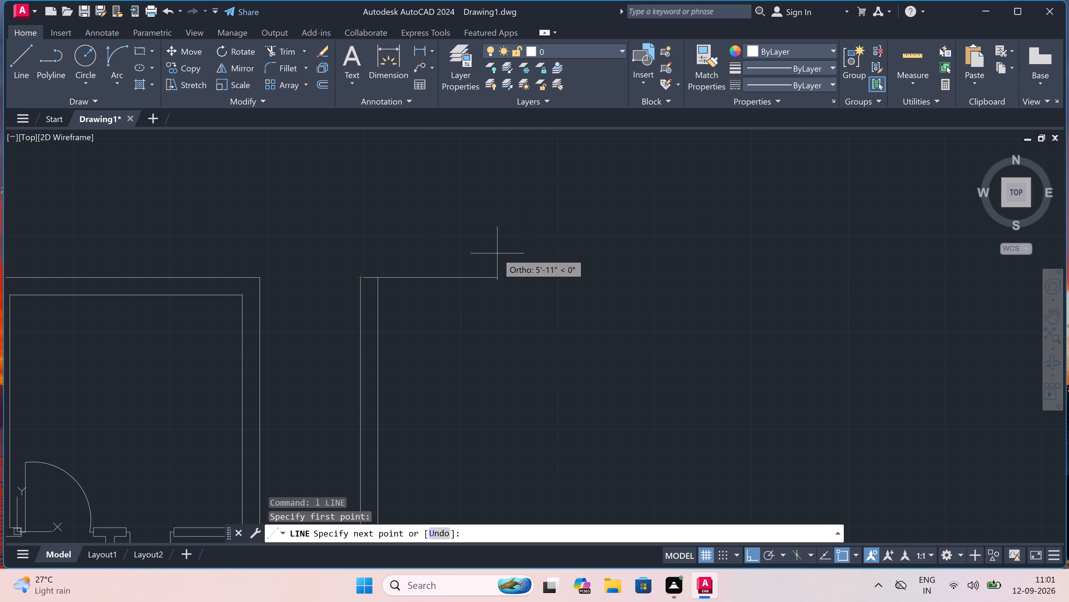
left_click(795, 263)
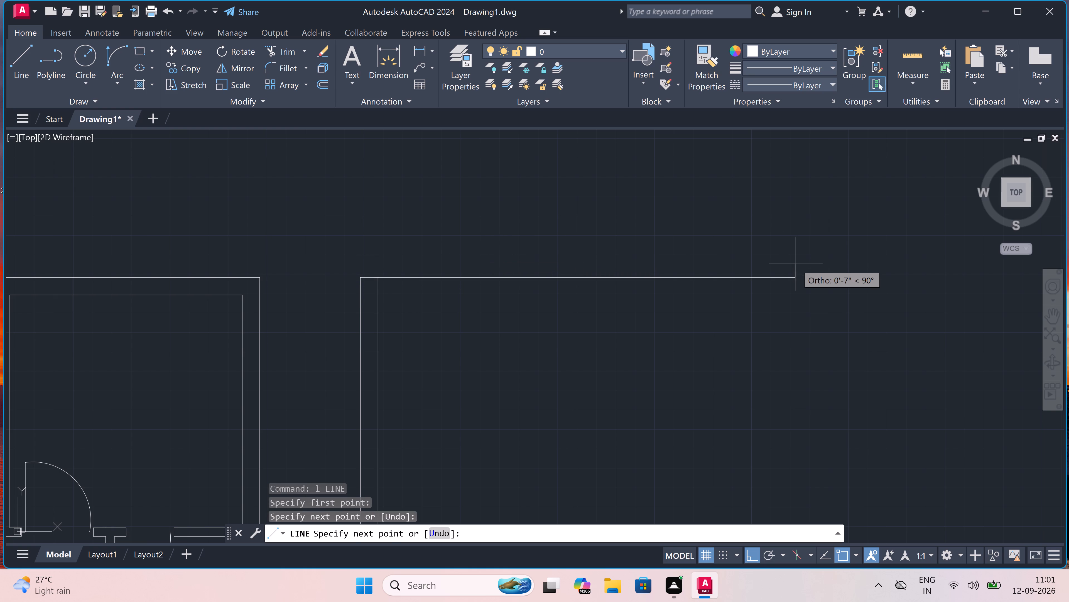
key("Escape")
Offset the new horizontal top line 9" downward.
key("o")
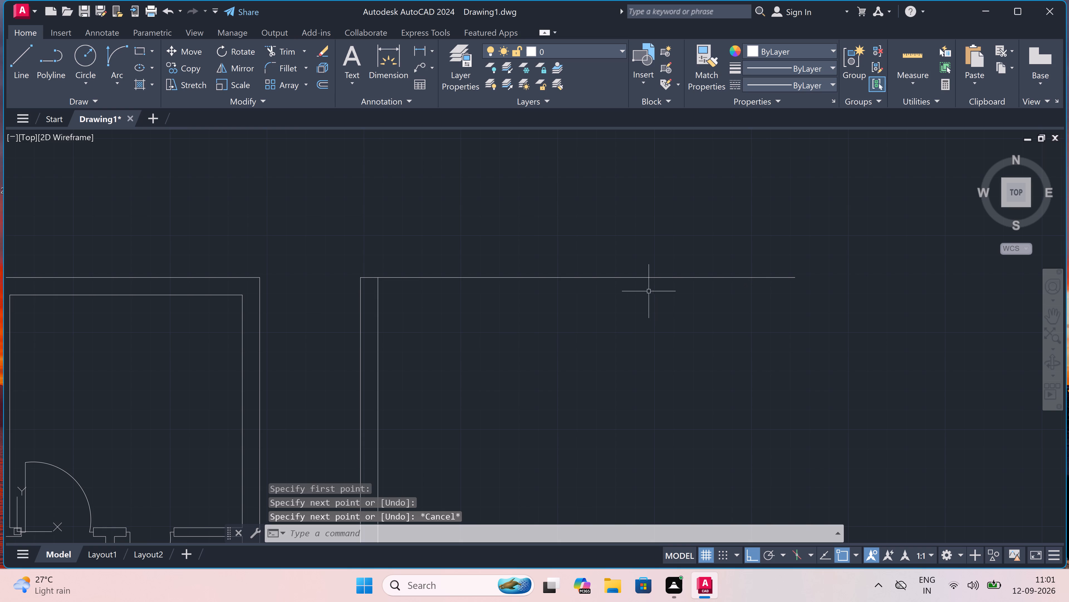
key("space")
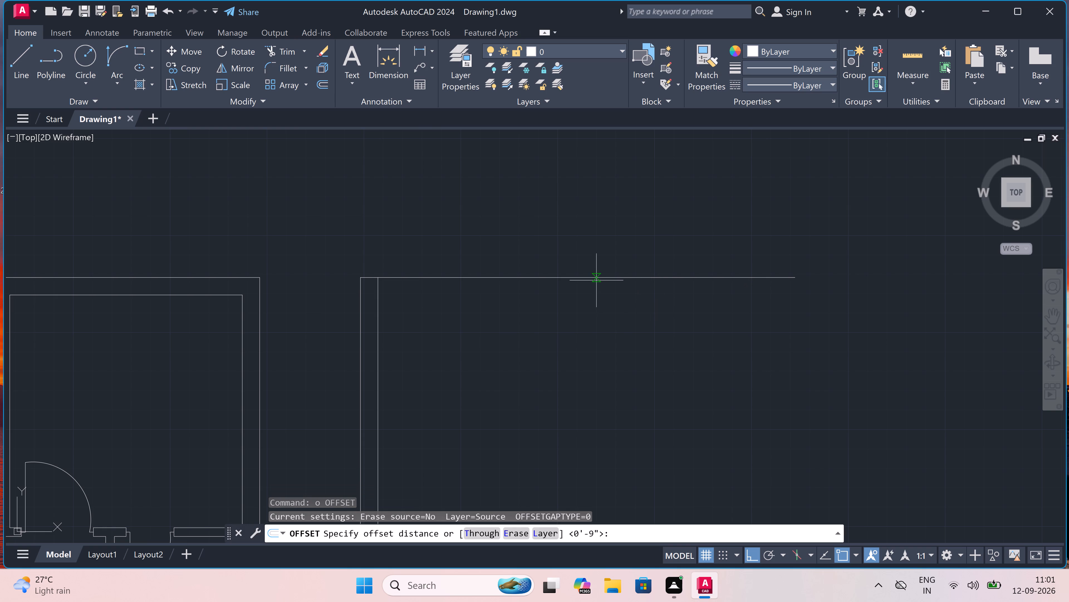
left_click(594, 277)
key("9")
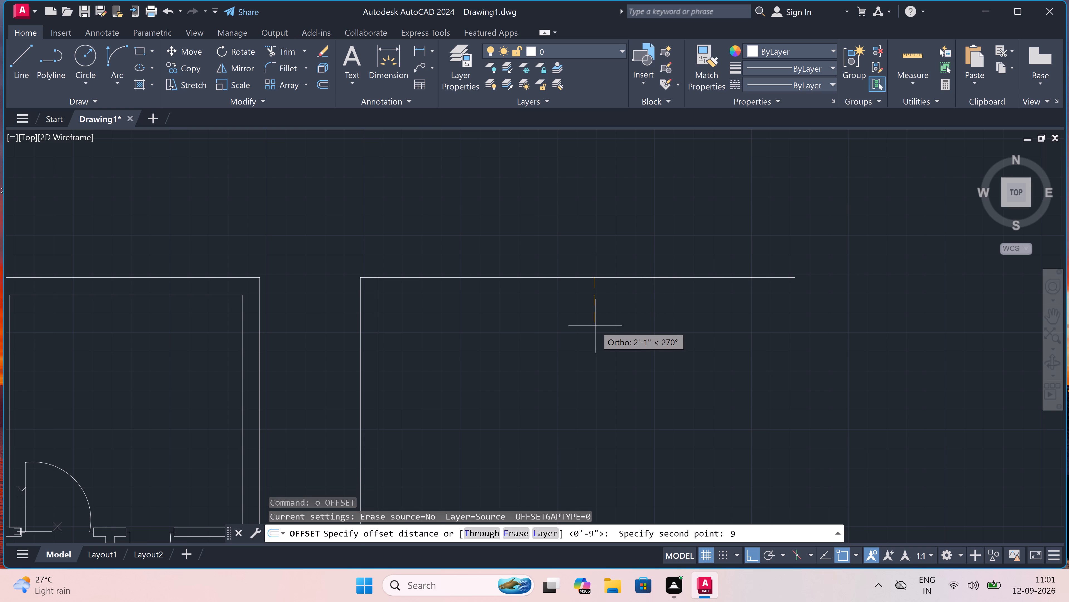
key("shift+quotedbl")
key("space")
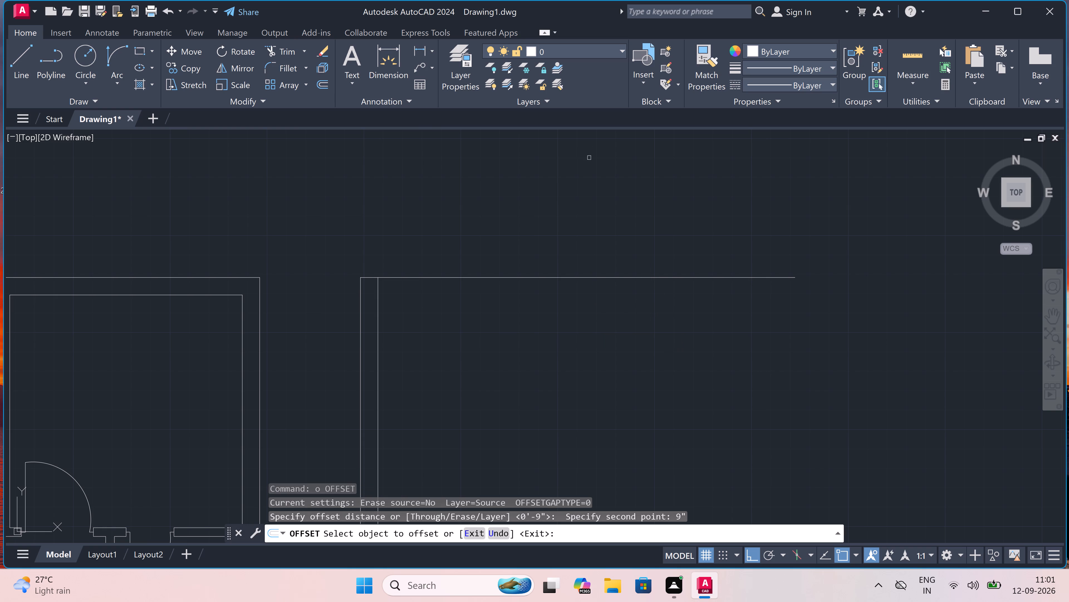
double_click(539, 278)
left_click(535, 299)
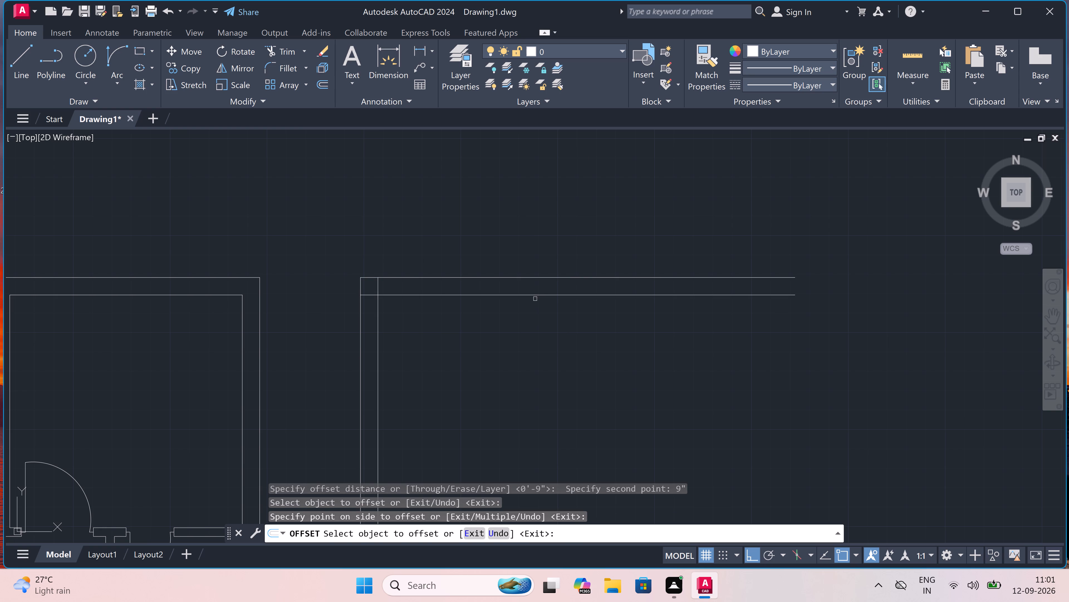
key("Escape")
scroll(418, 312, "down", 4)
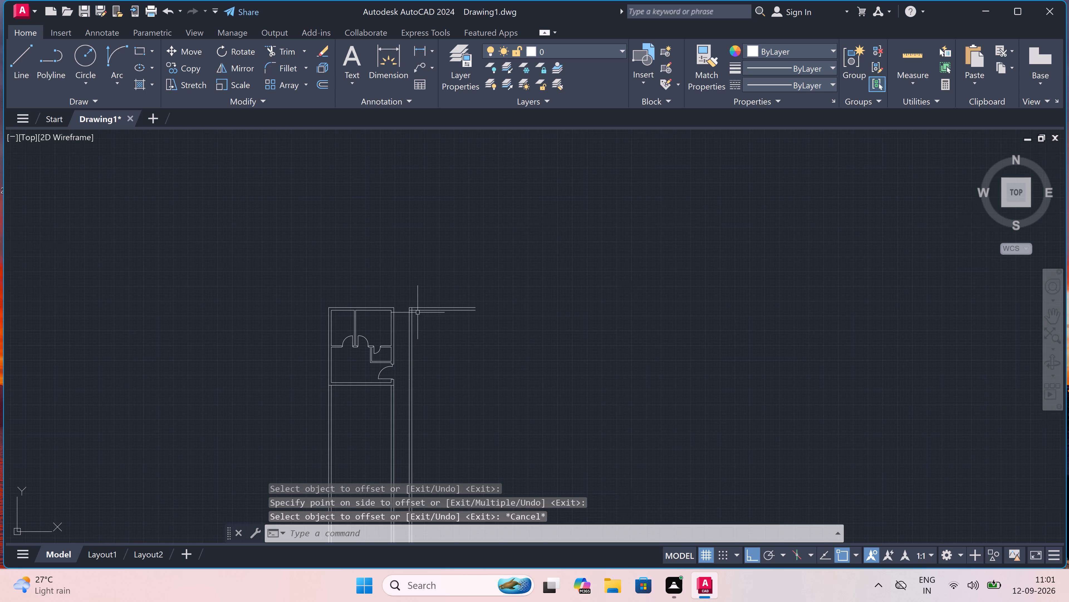
scroll(433, 319, "up", 3)
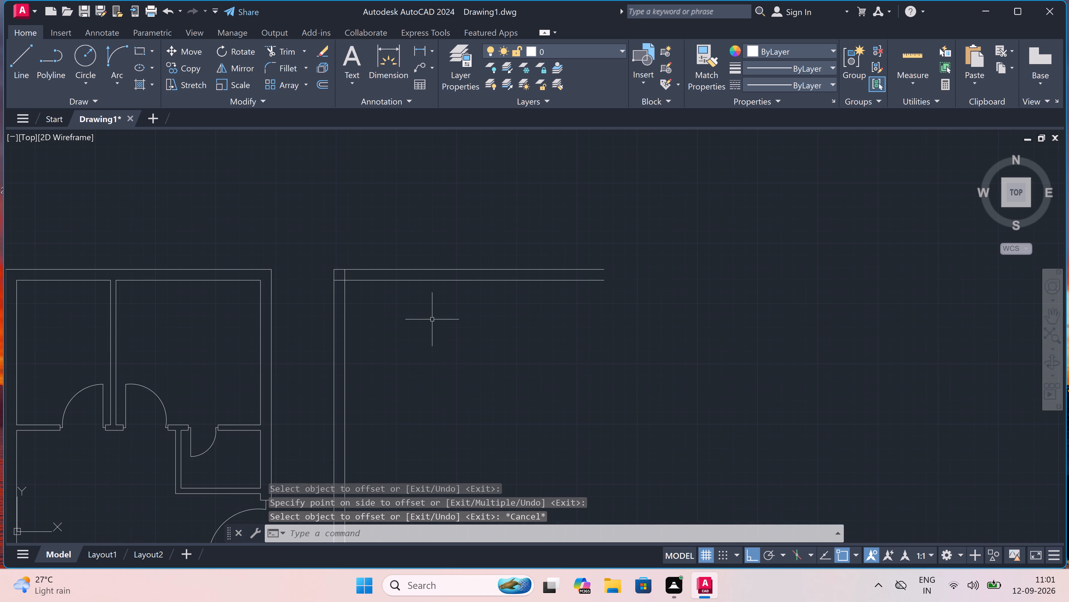
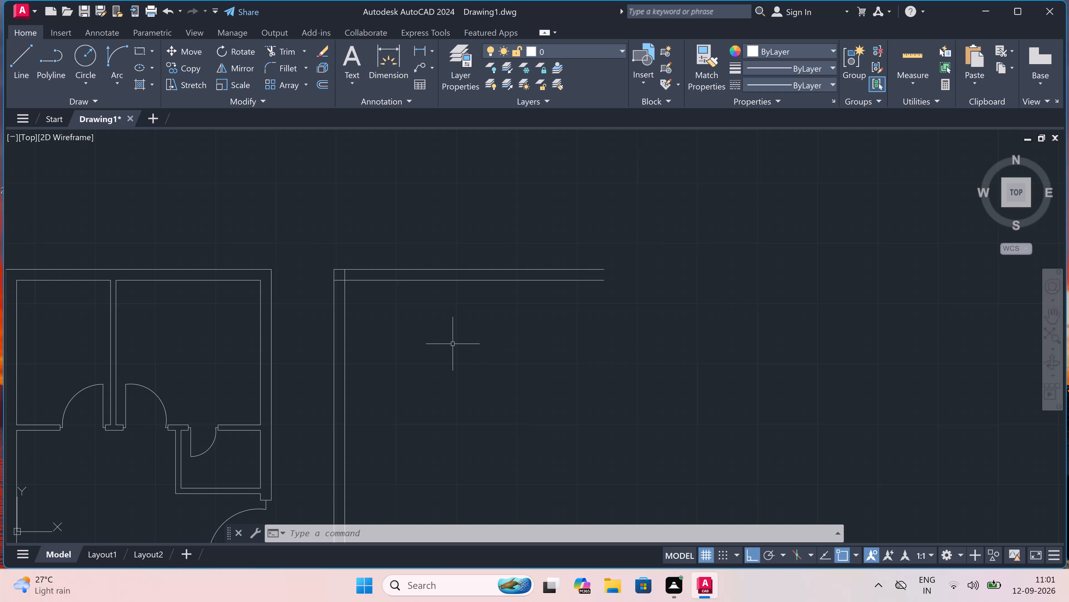
Offset the lower line of the new area's top wall 10' downward.
type("o")
key("space")
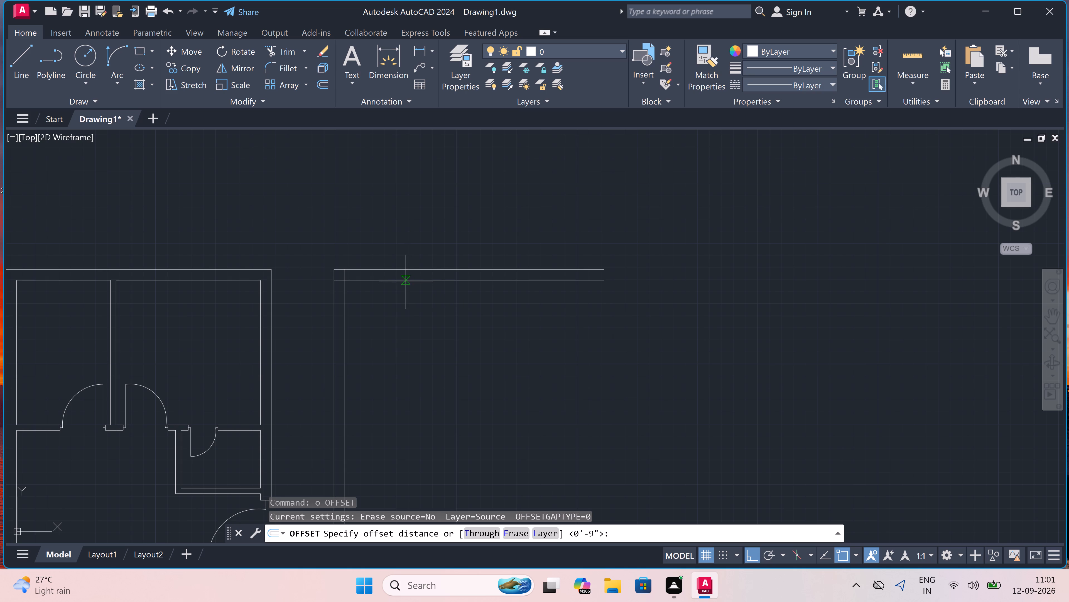
left_click(405, 281)
type("10'")
key("space")
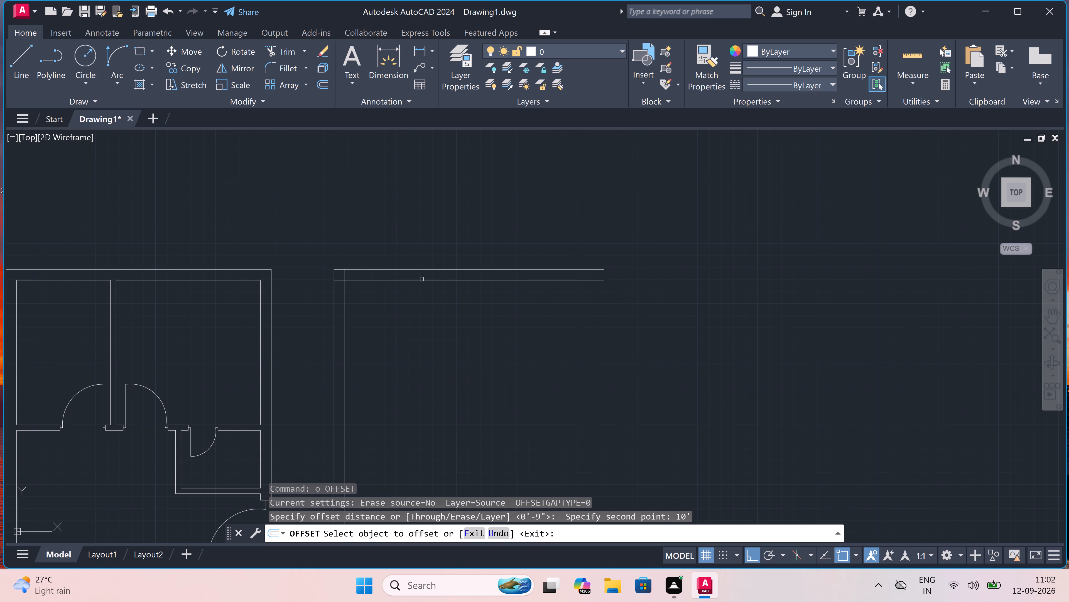
left_click(422, 279)
left_click(420, 320)
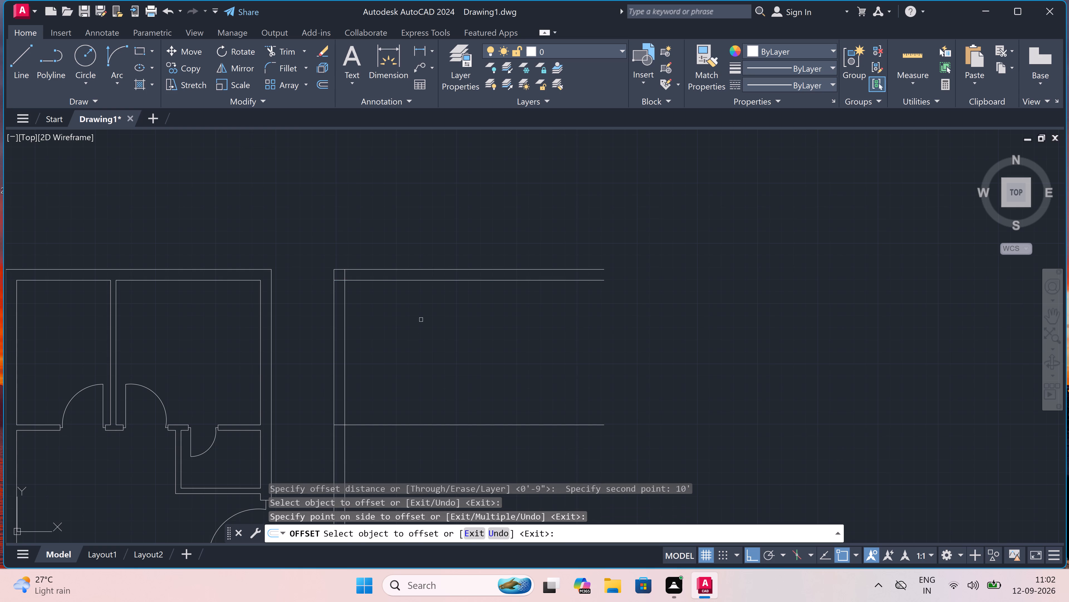
key("Escape")
Offset the inner line of the new area's left wall 6'6" to the right.
key("o")
key("space")
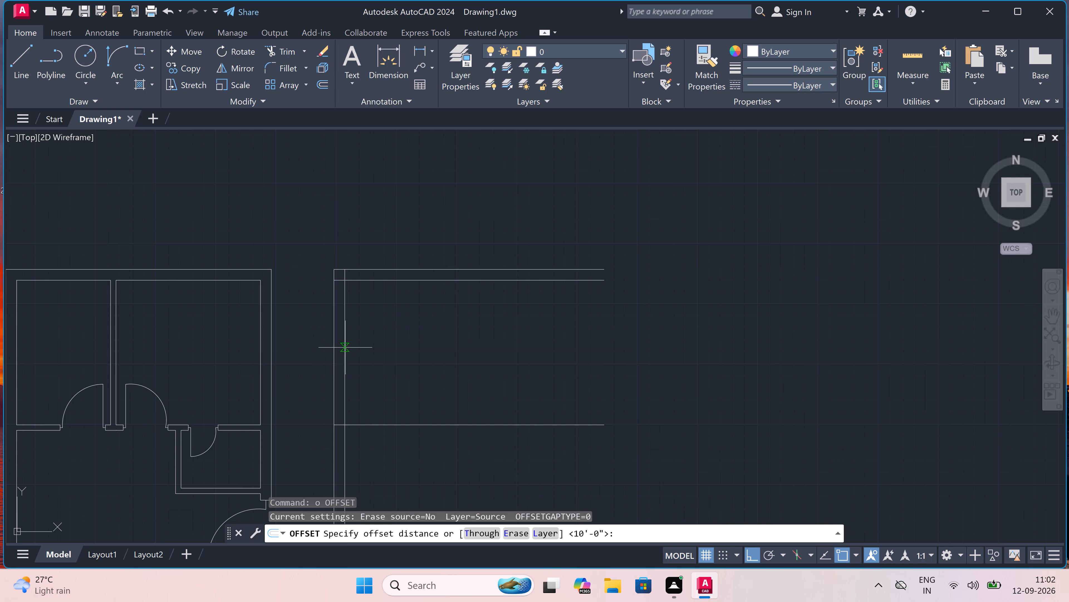
left_click(344, 347)
type("6'6\"")
key("space")
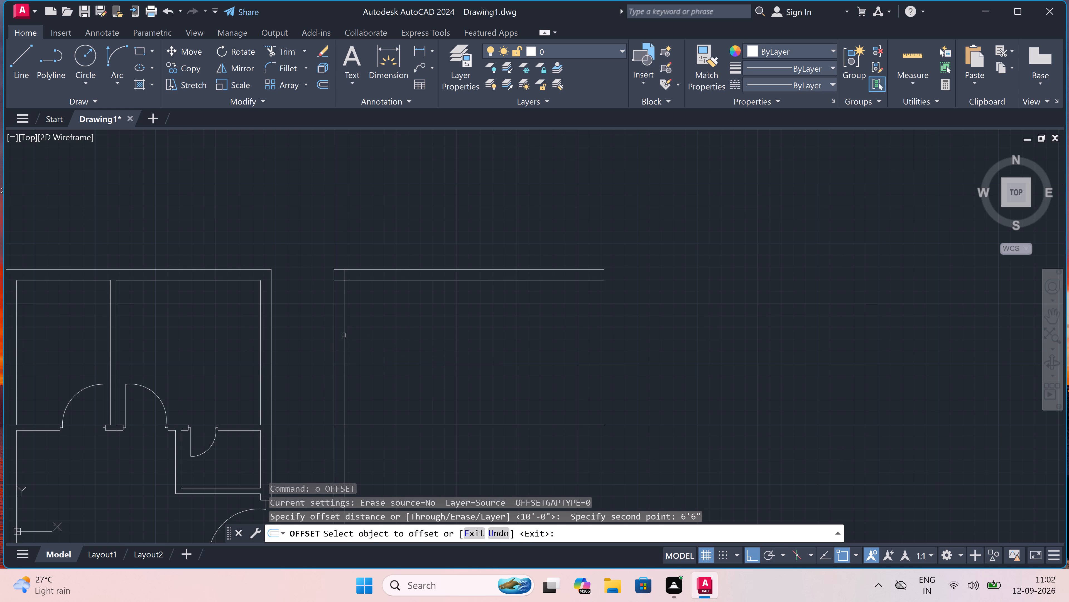
left_click_drag(344, 334, 353, 334)
left_click(425, 331)
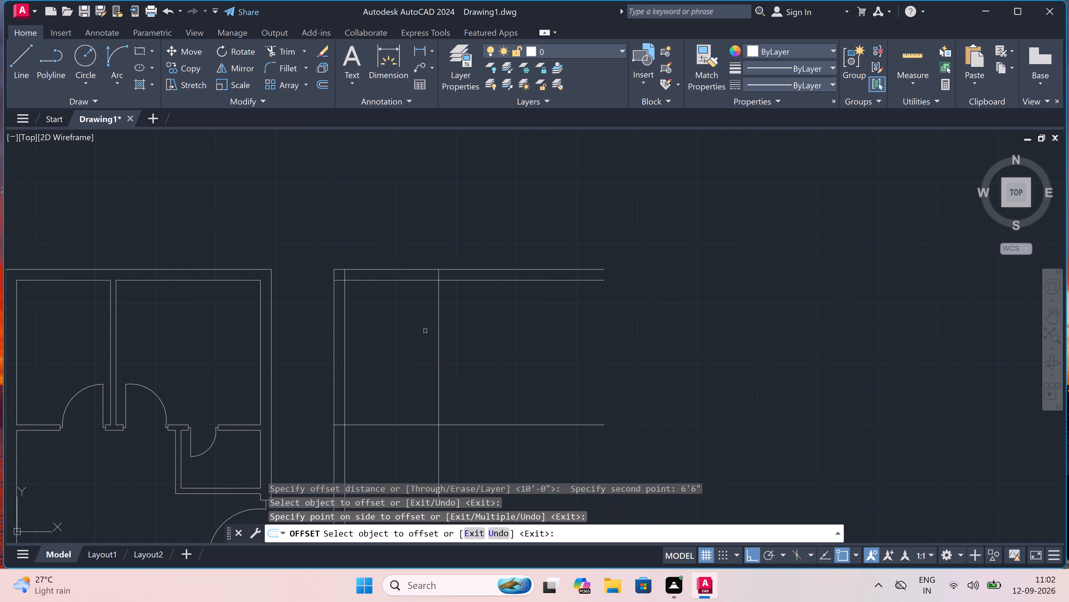
key("Escape")
Offset the new vertical partition line 4.5" to the right.
key("o")
key("space")
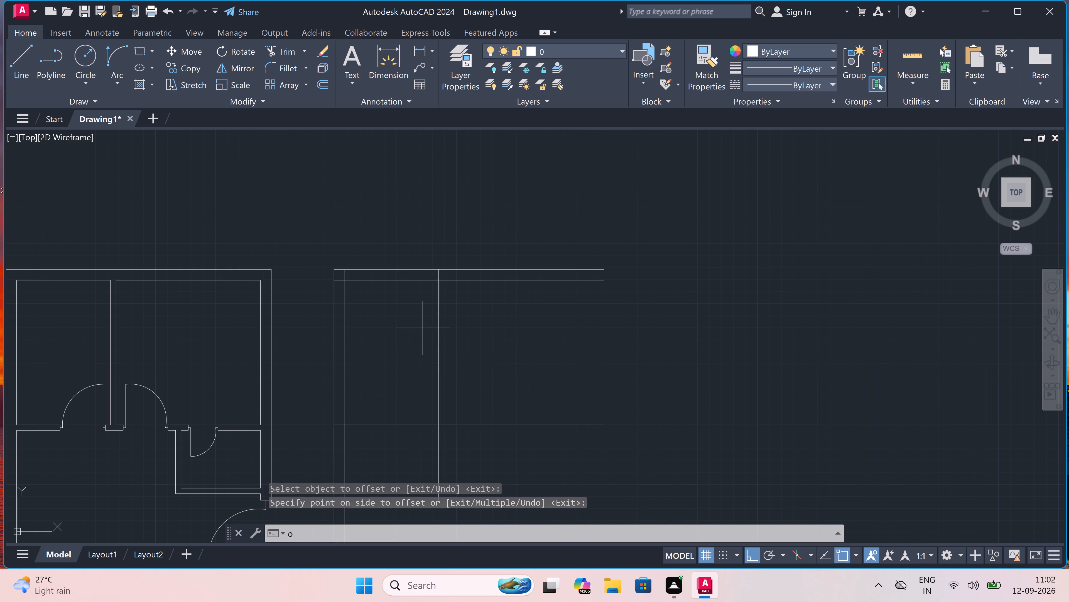
left_click_drag(440, 339, 452, 339)
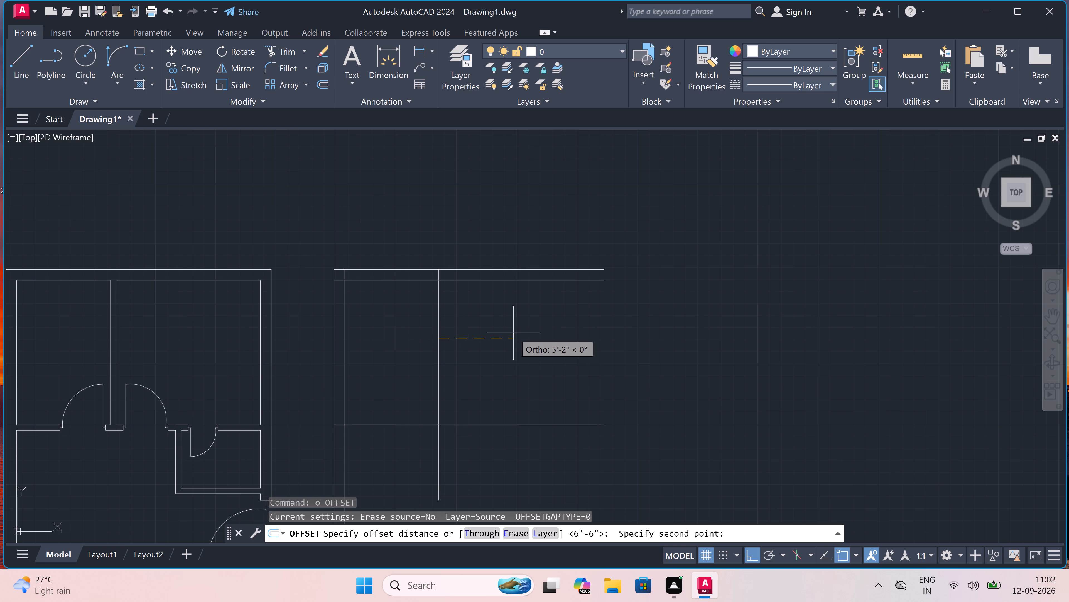
type("4.5\"")
key("space")
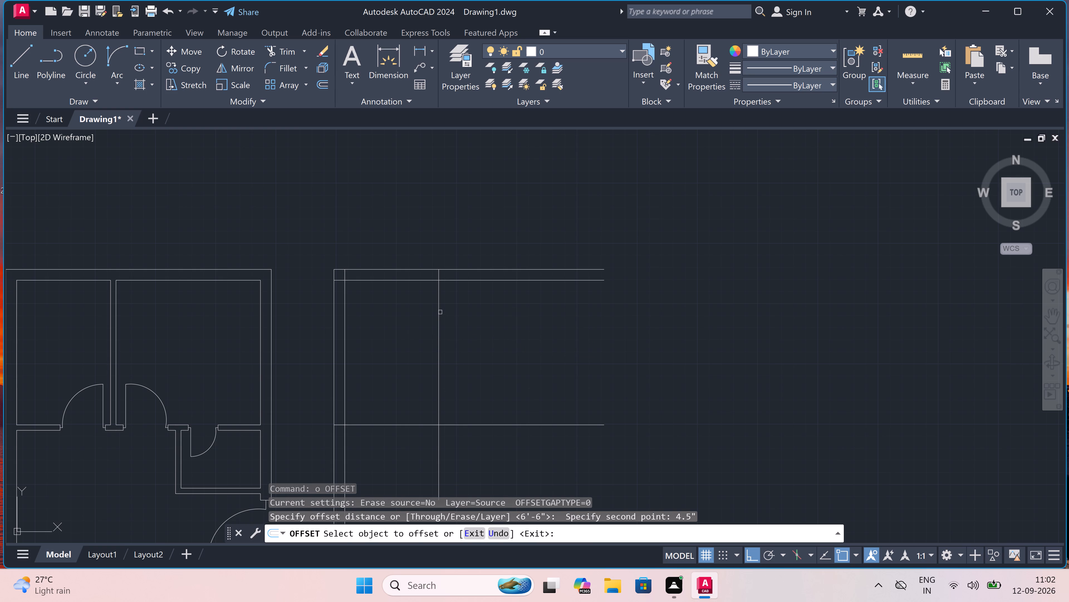
left_click(440, 312)
left_click(463, 316)
scroll(463, 315, "down", 5)
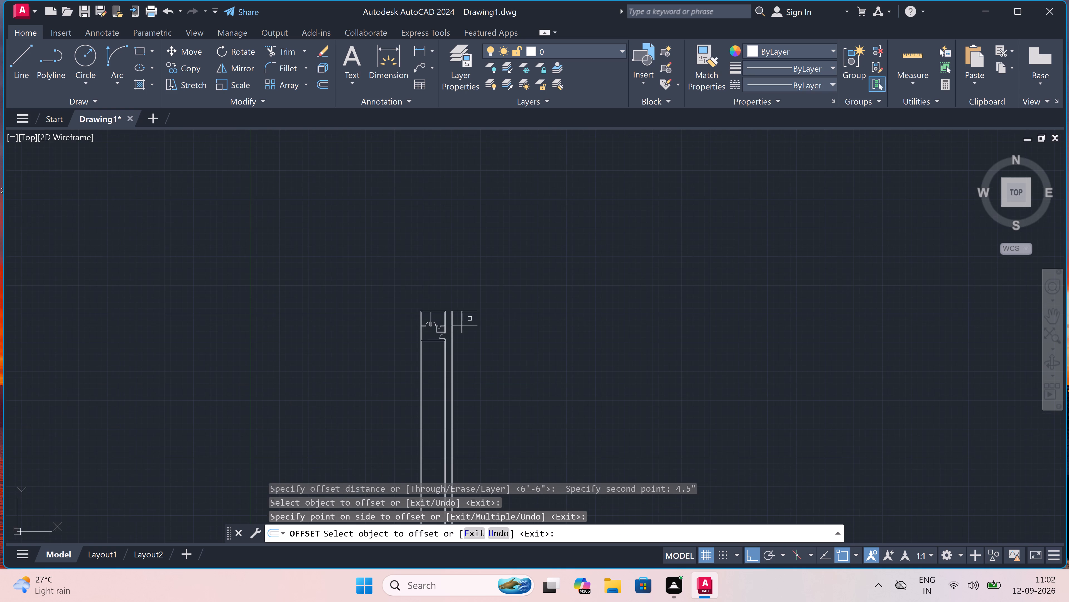
scroll(477, 321, "up", 5)
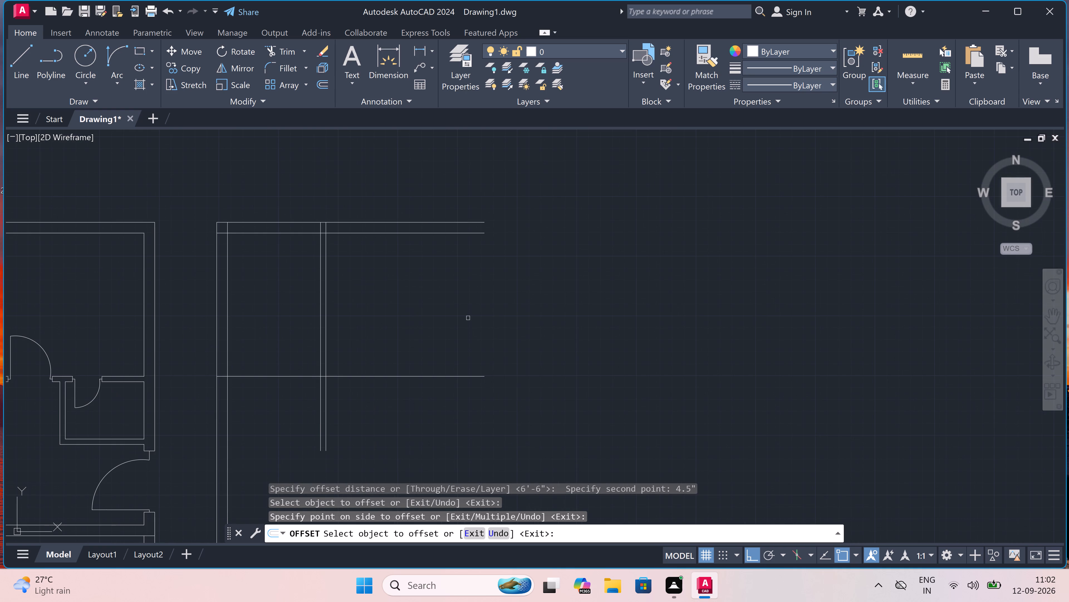
key("o")
key("Escape")
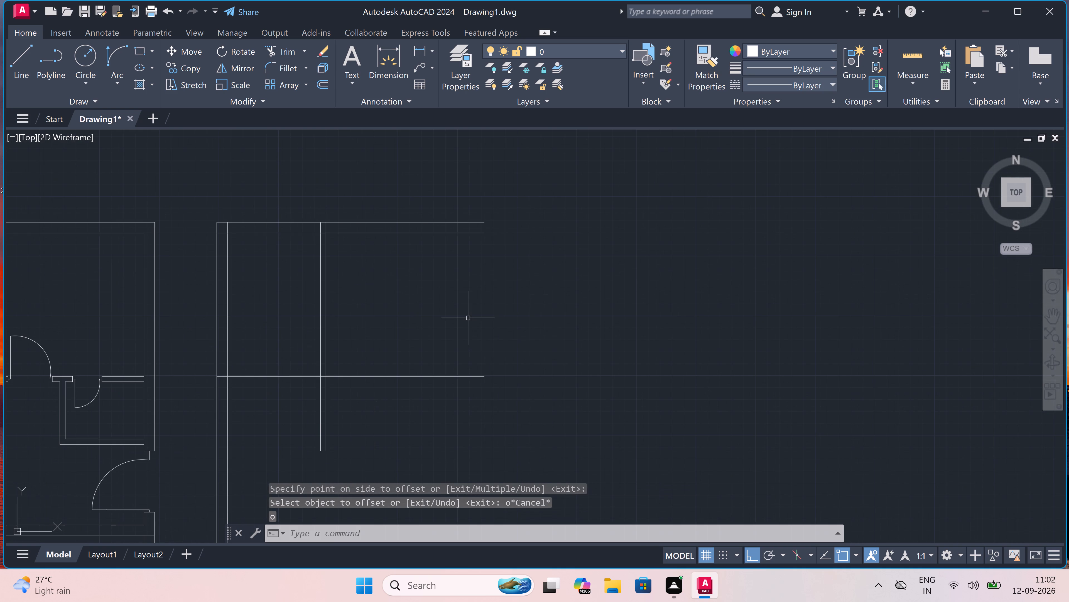
Offset the partition's right line 9'2" to the right.
type("o")
key("space")
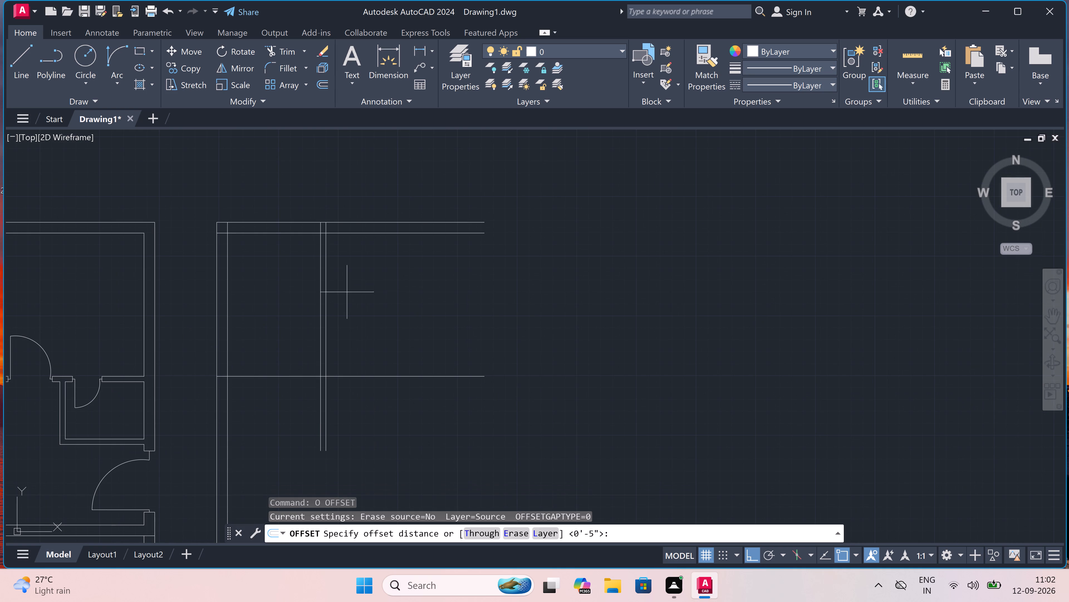
left_click(327, 291)
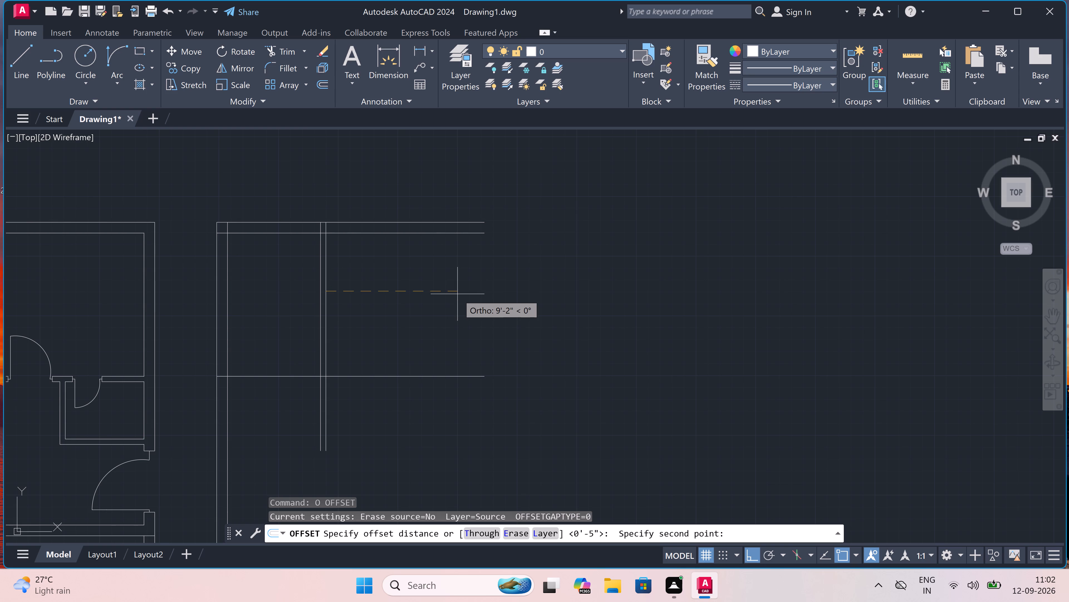
type("9'2\"")
key("space")
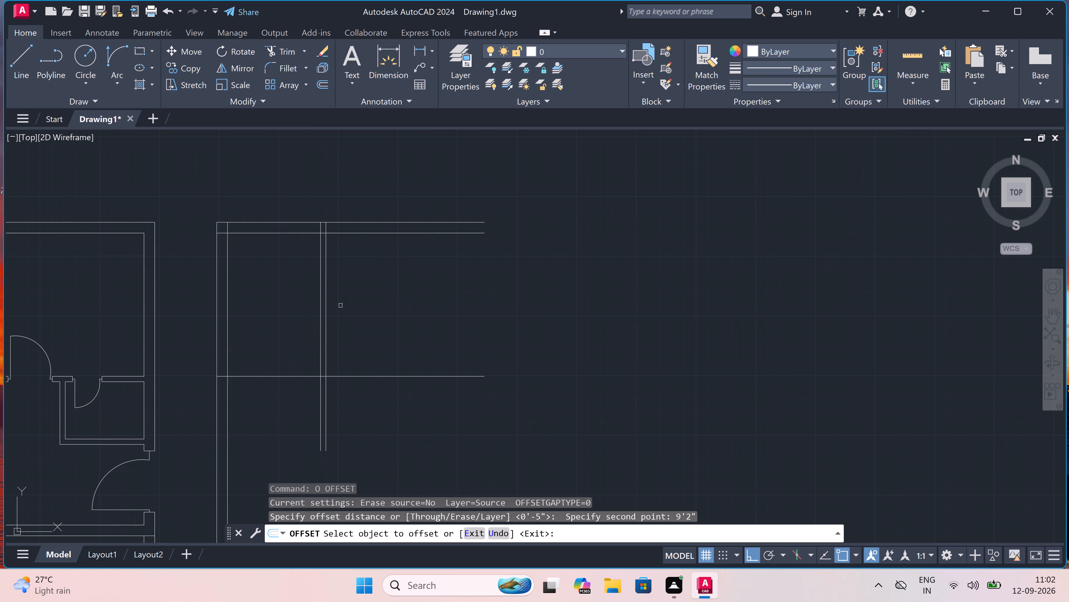
left_click(327, 302)
left_click(403, 300)
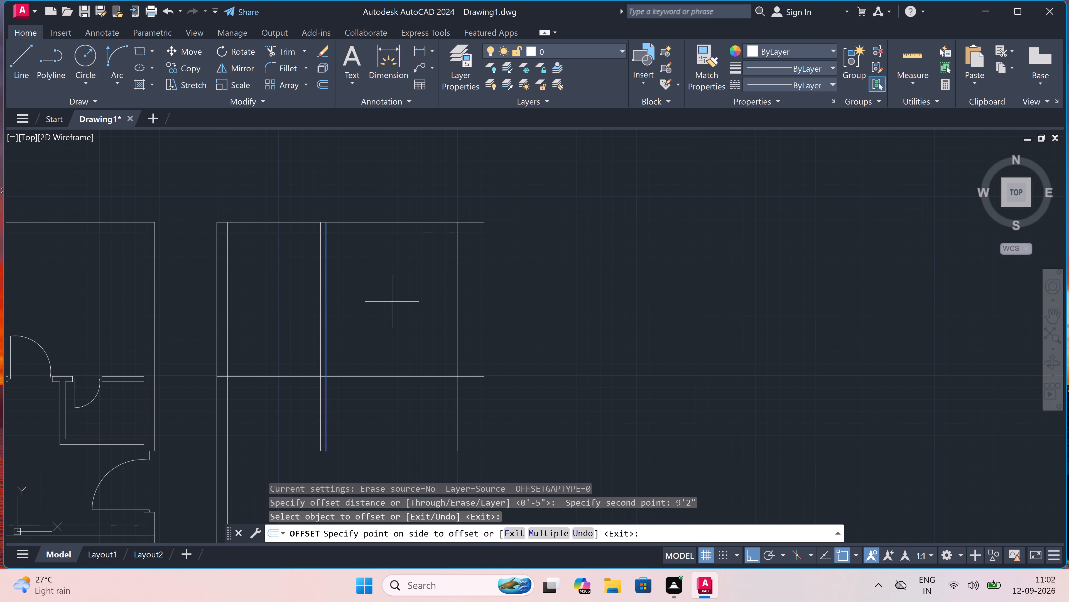
key("Escape")
Offset the rightmost vertical line 9" outward to the right to form the new area's right wall.
type("o")
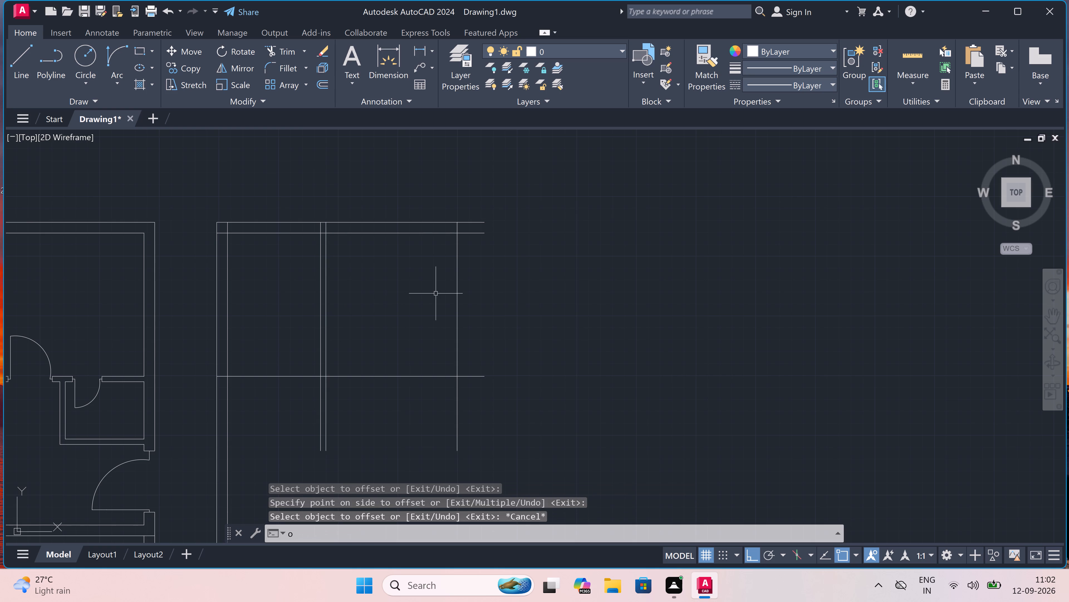
key("space")
left_click_drag(453, 287, 454, 287)
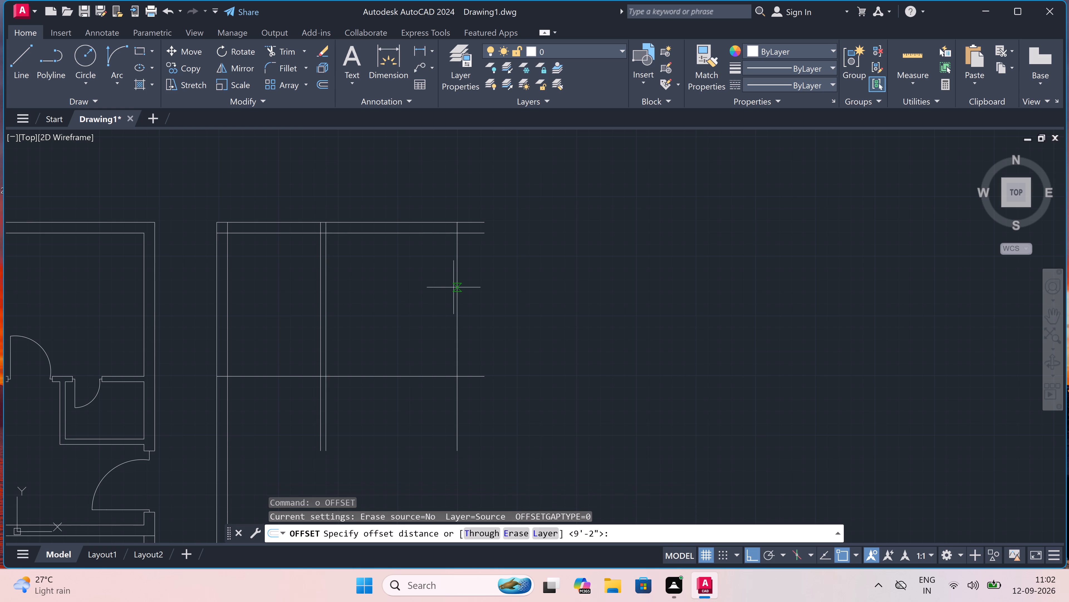
left_click_drag(454, 287, 458, 288)
type("9\"")
key("space")
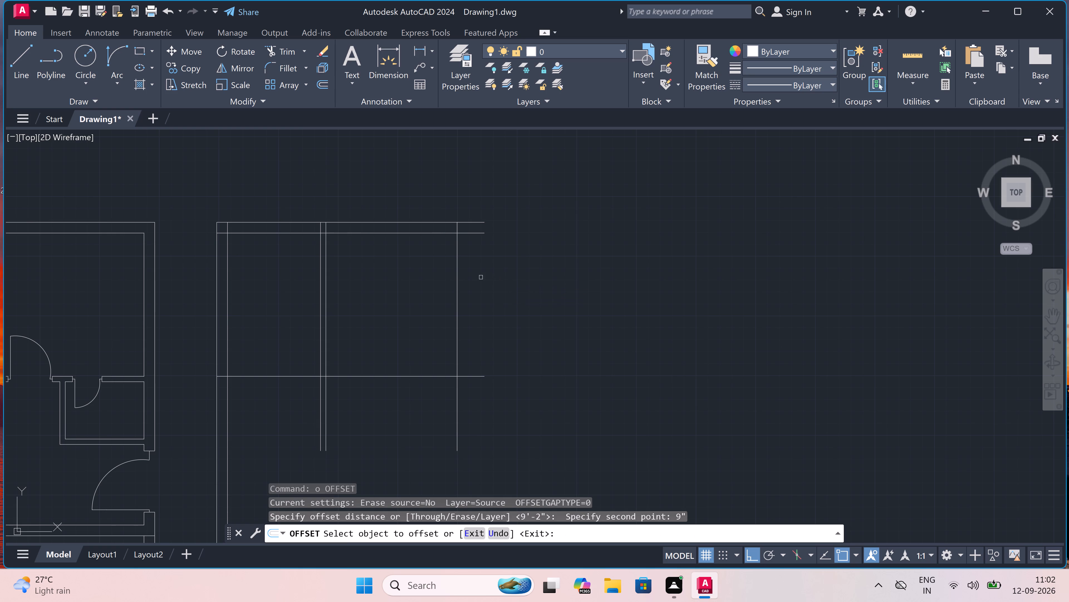
left_click(457, 272)
left_click(476, 272)
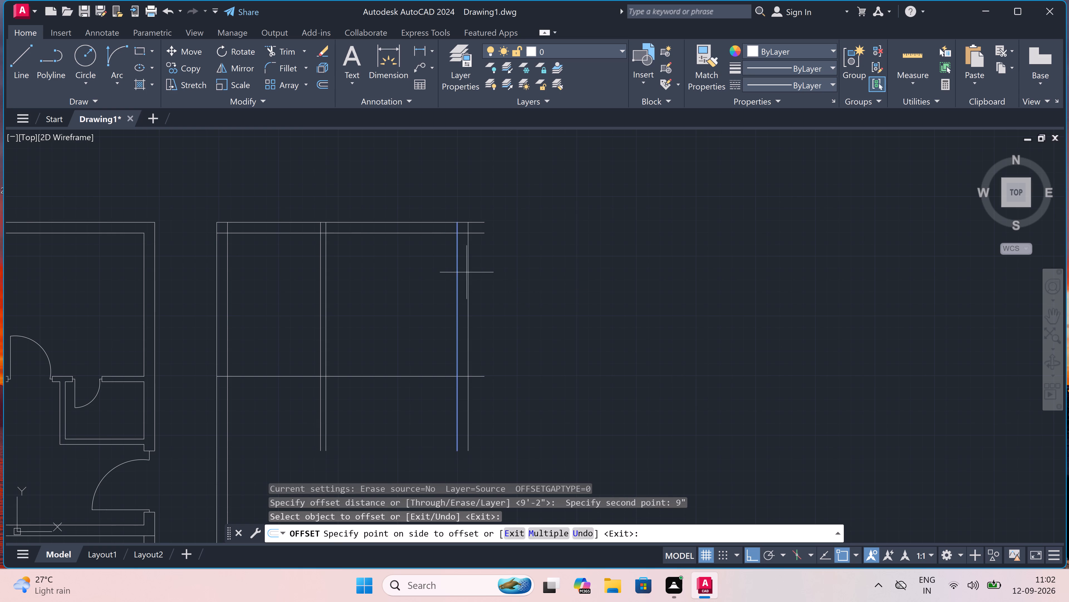
key("Escape")
Trim the ends of the three horizontal lines that extend past the new right wall's outer line.
type("tr")
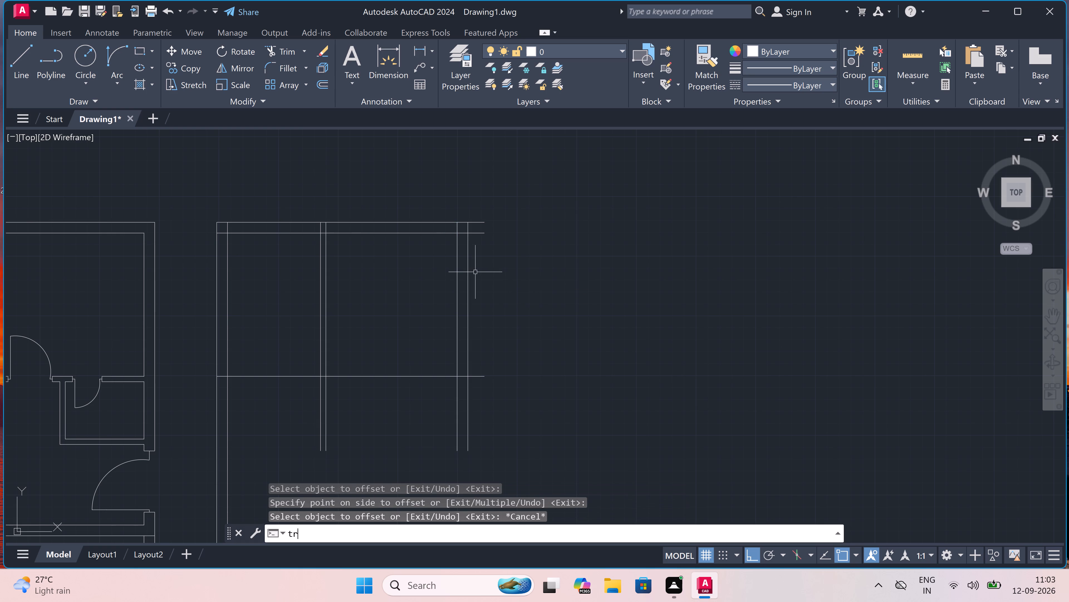
key("space")
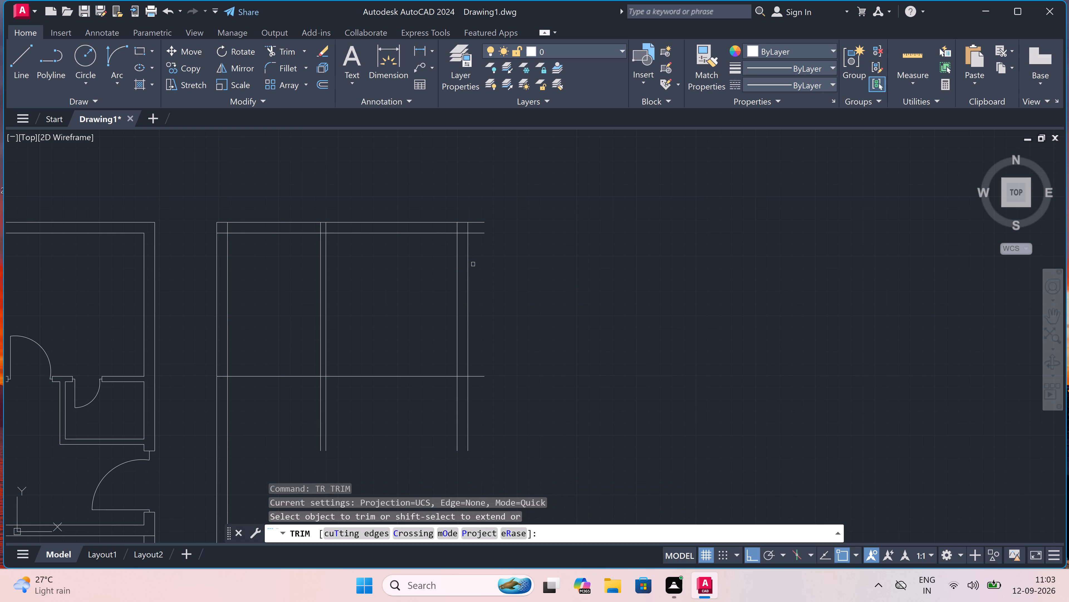
left_click(474, 217)
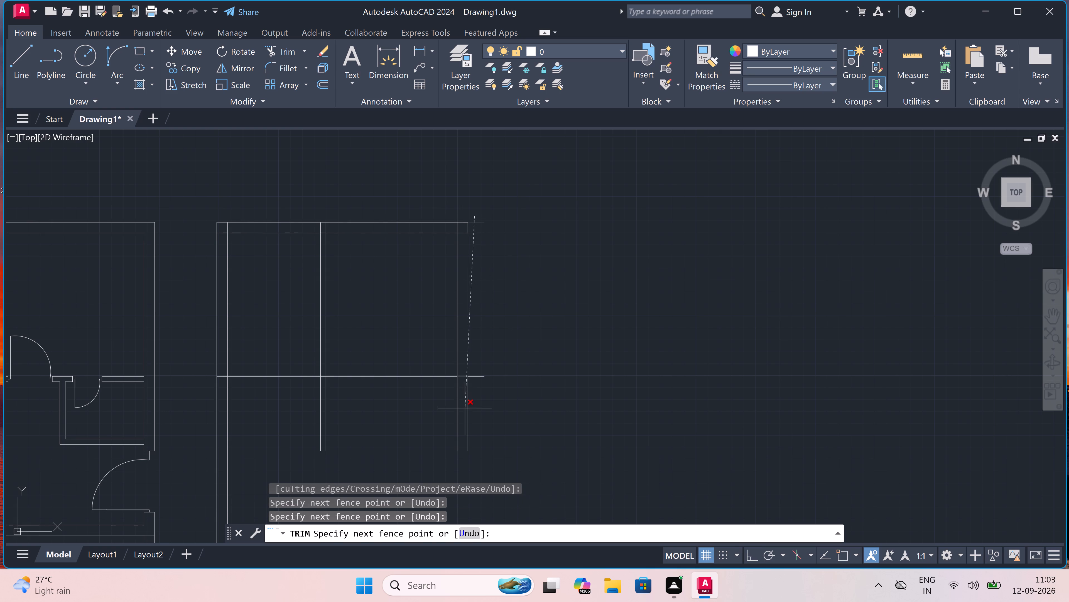
left_click(470, 406)
Trim the two partition lines below the horizontal line that closes the upper rooms.
scroll(472, 403, "down", 3)
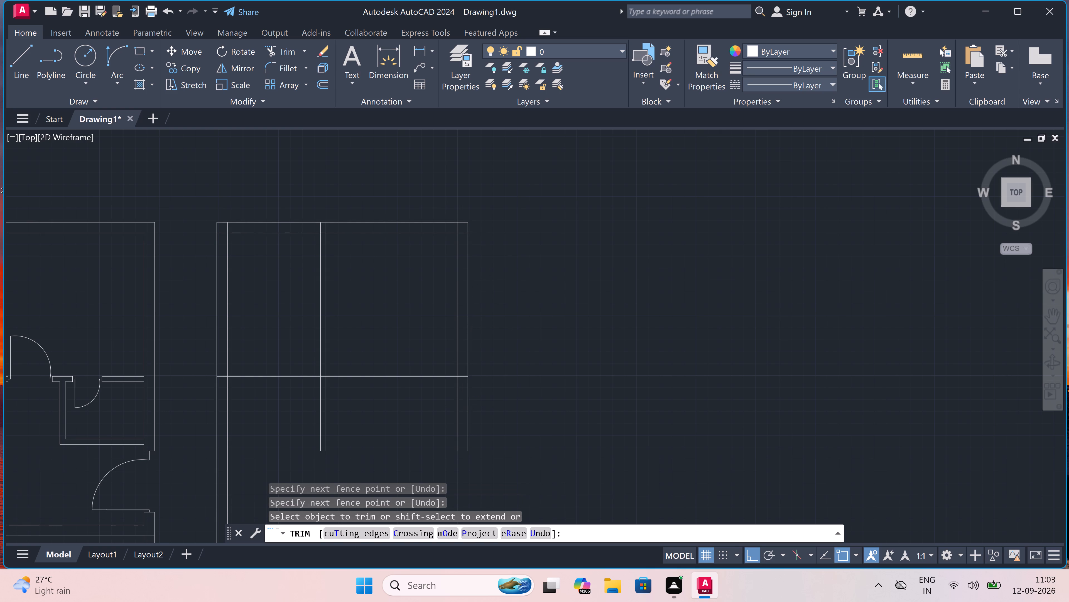
scroll(414, 424, "up", 4)
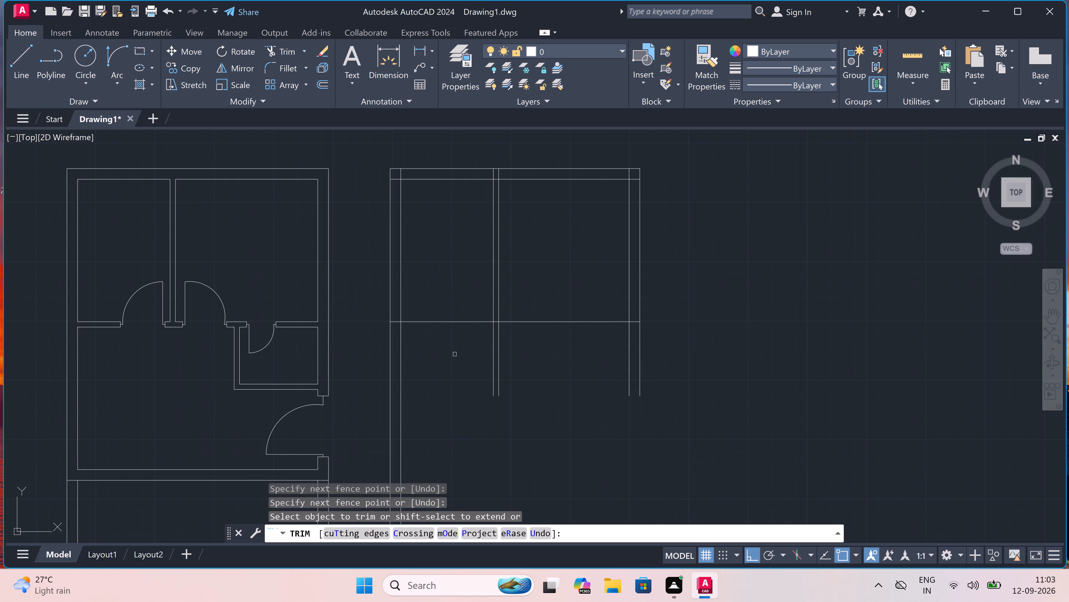
scroll(455, 353, "down", 3)
scroll(469, 346, "up", 3)
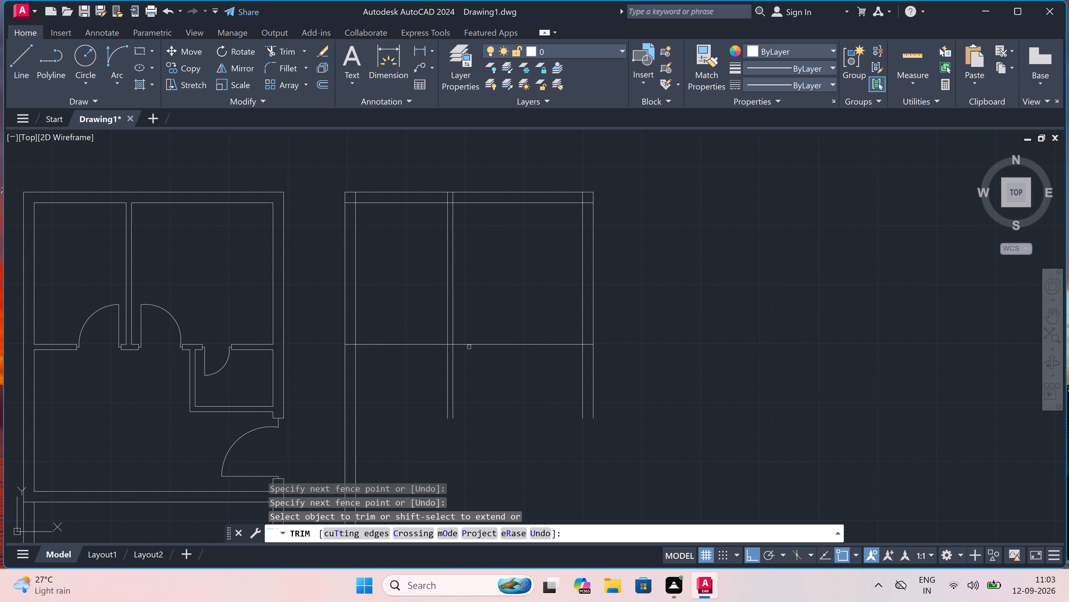
left_click_drag(475, 365, 470, 368)
left_click(427, 371)
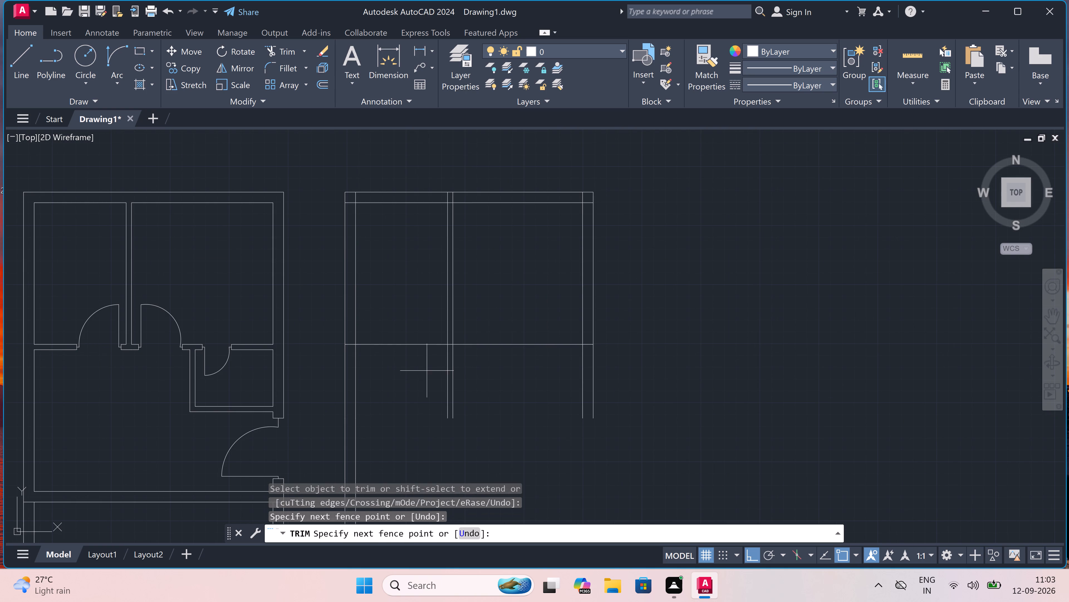
double_click(474, 366)
key("Escape")
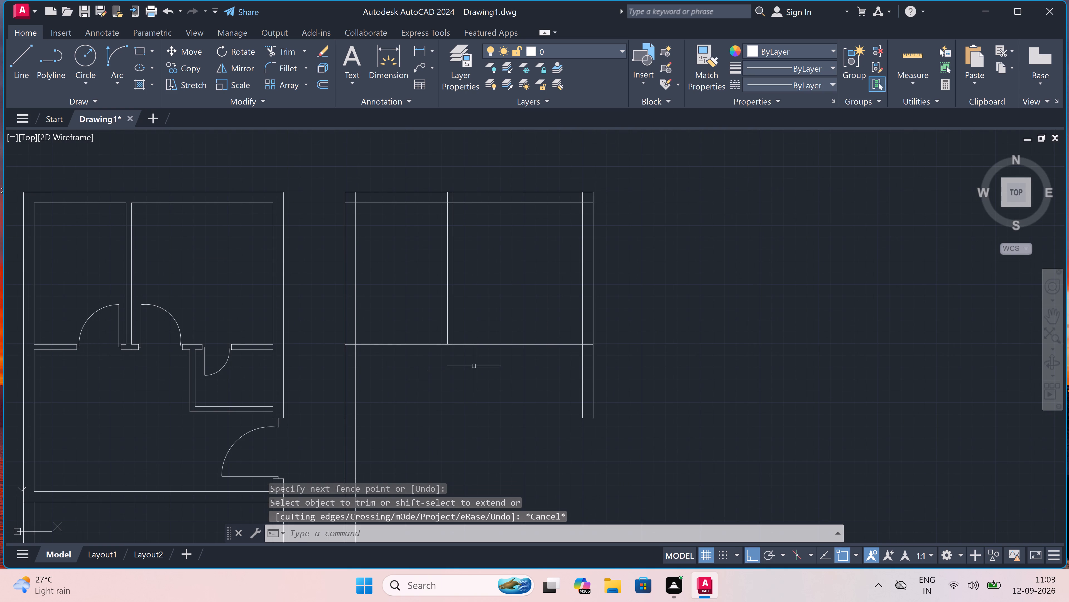
scroll(474, 366, "down", 2)
key("Escape")
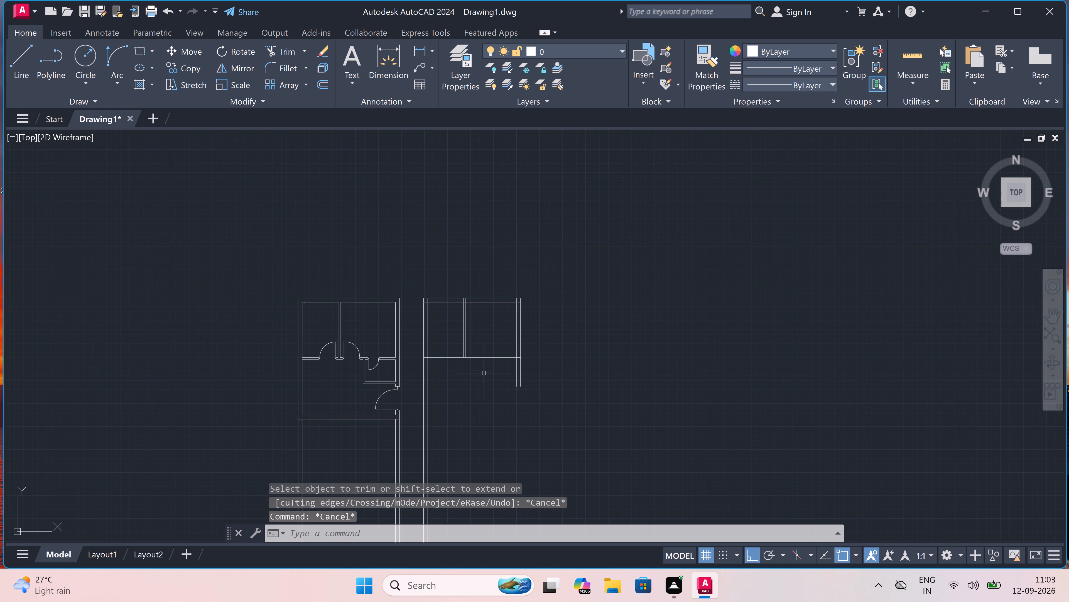
Draw connected lines extending the new area's right wall far downward, 9" across at the bottom, and back up to the outer line's end.
scroll(484, 373, "down", 3)
scroll(489, 383, "up", 3)
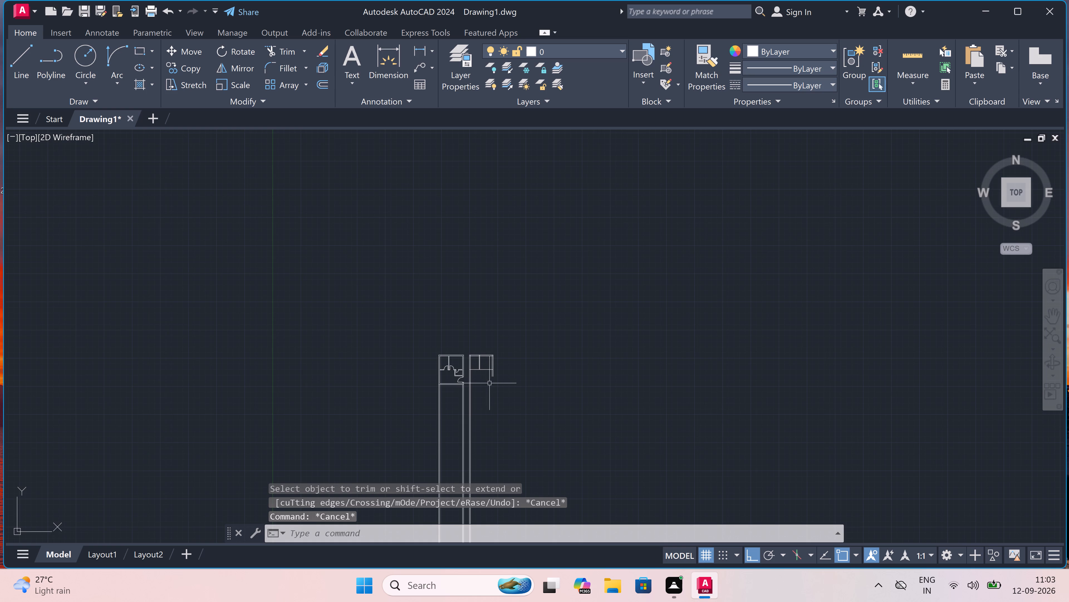
scroll(493, 375, "up", 3)
scroll(493, 375, "down", 3)
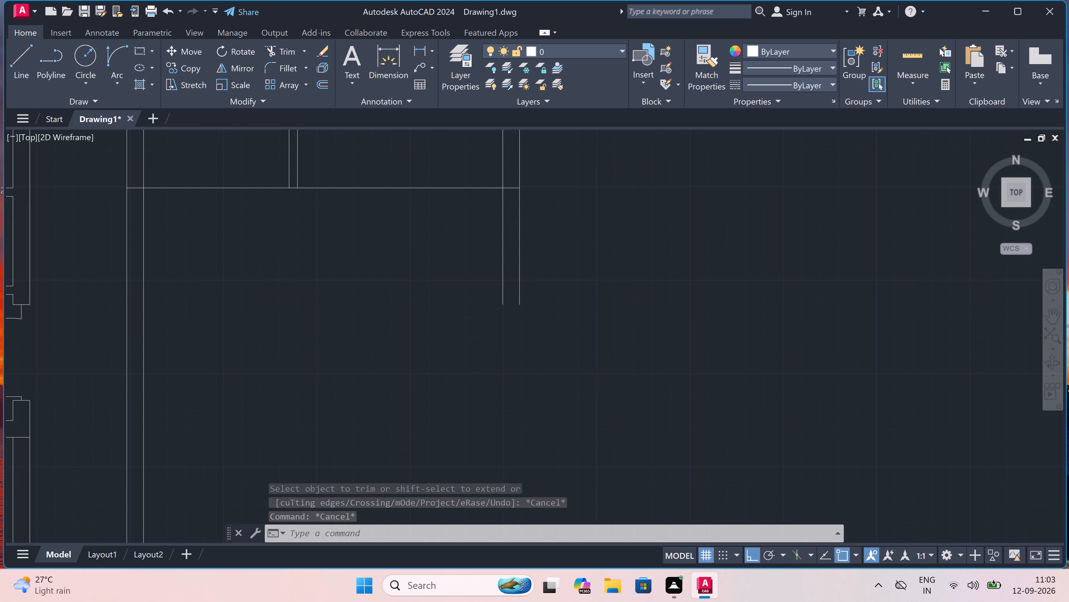
scroll(493, 375, "up", 2)
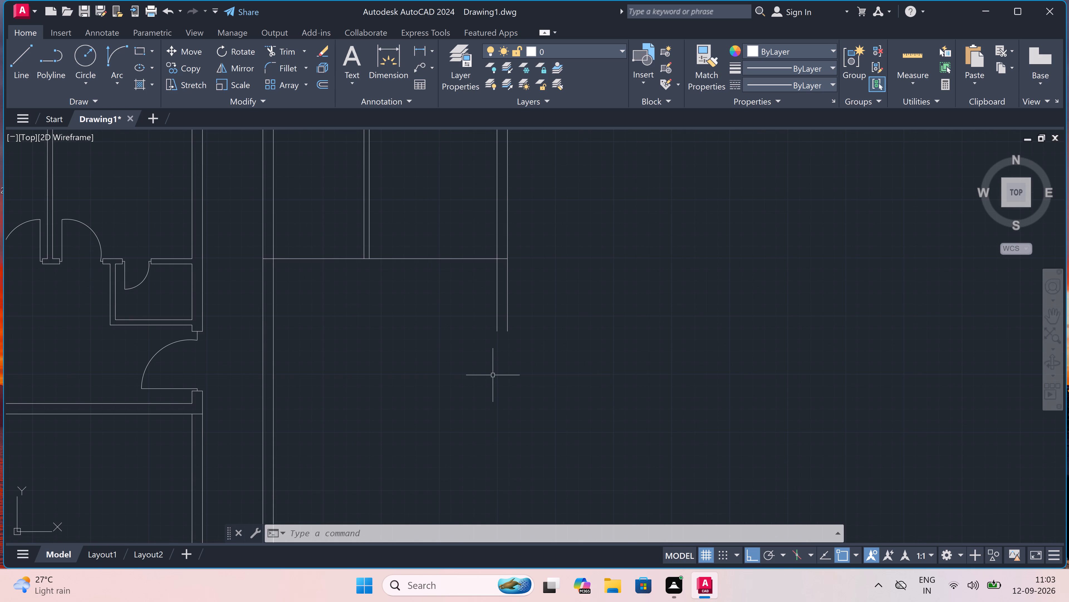
type("l")
key("space")
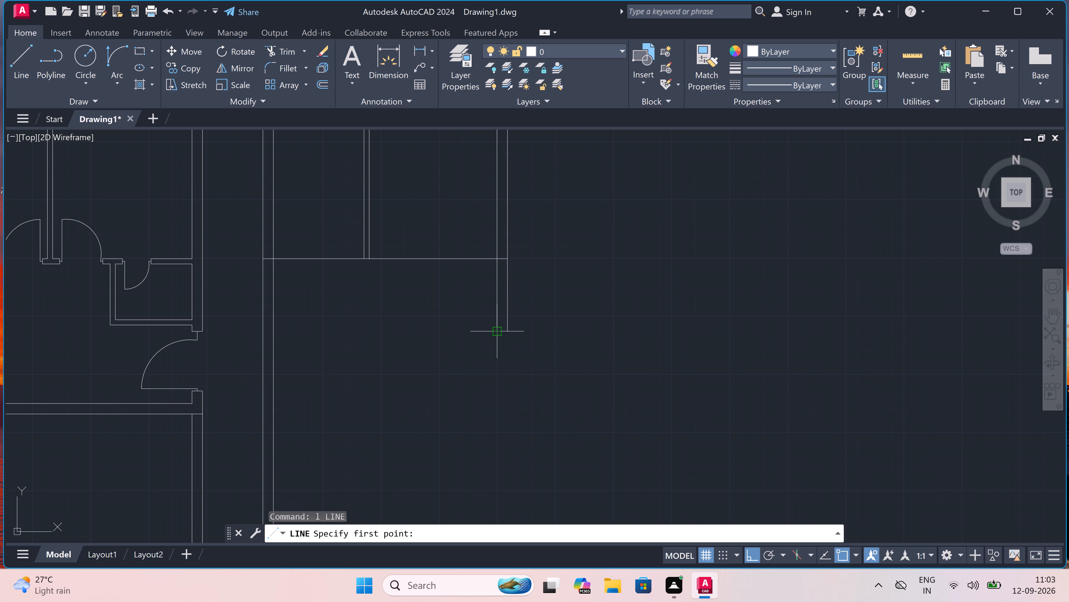
left_click_drag(494, 328, 494, 333)
scroll(508, 365, "down", 14)
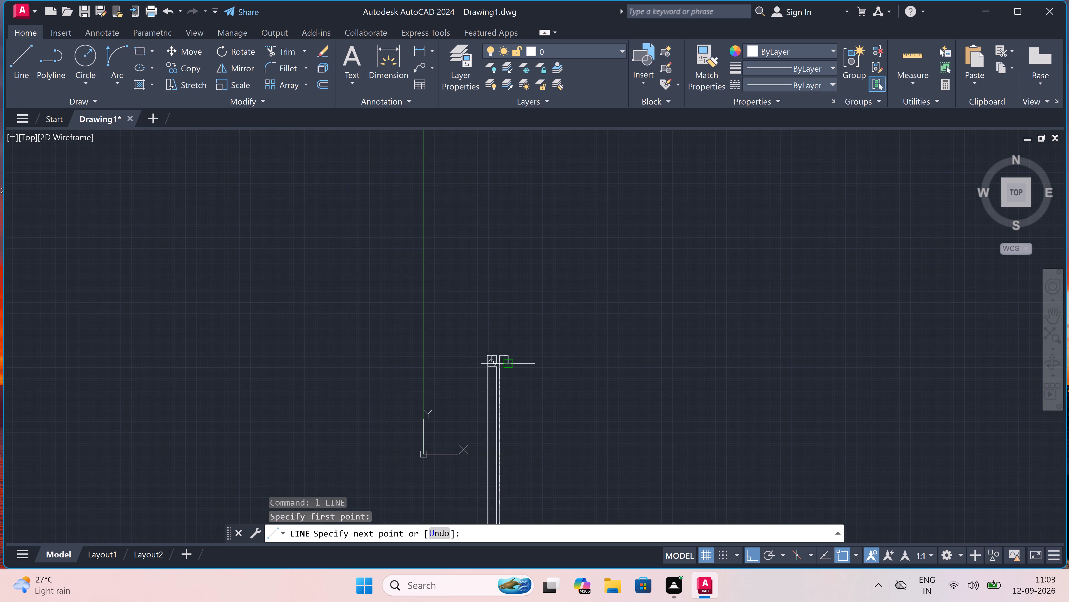
scroll(507, 472, "up", 2)
left_click(507, 472)
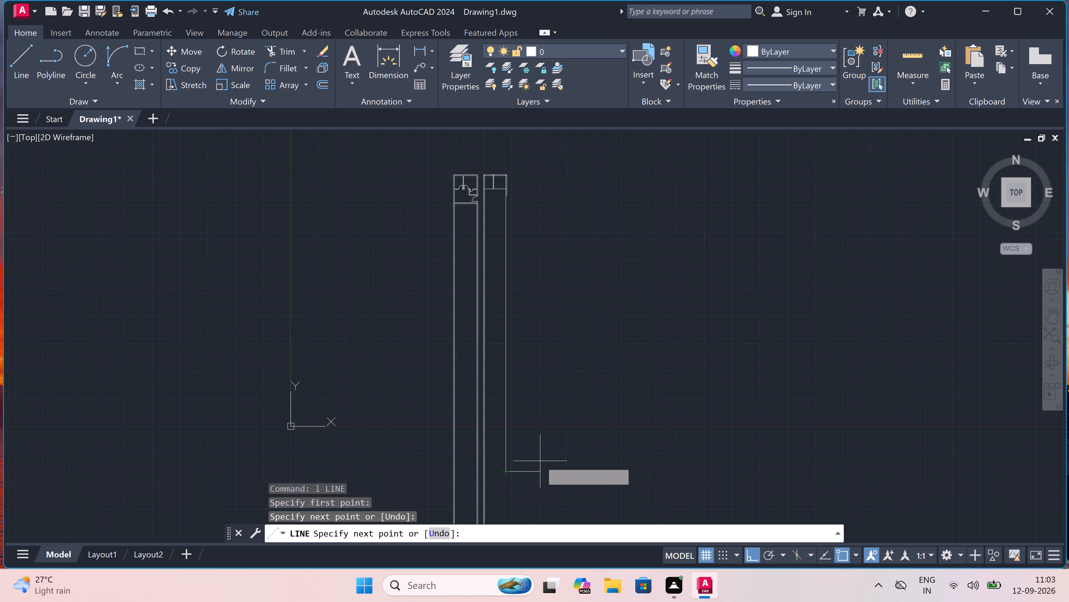
key("9")
type("\"")
key("space")
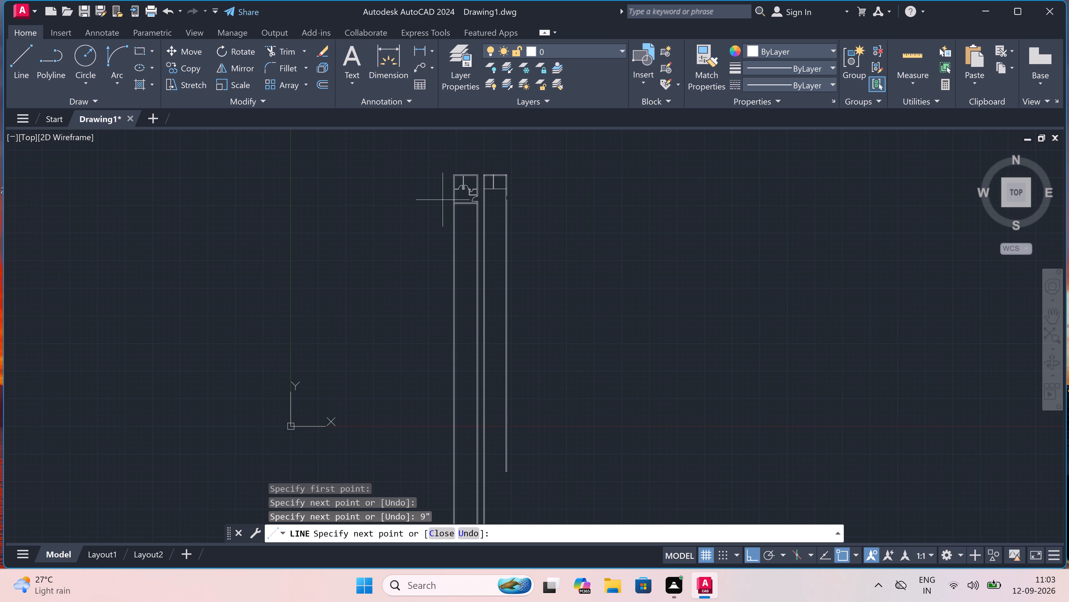
scroll(484, 158, "up", 3)
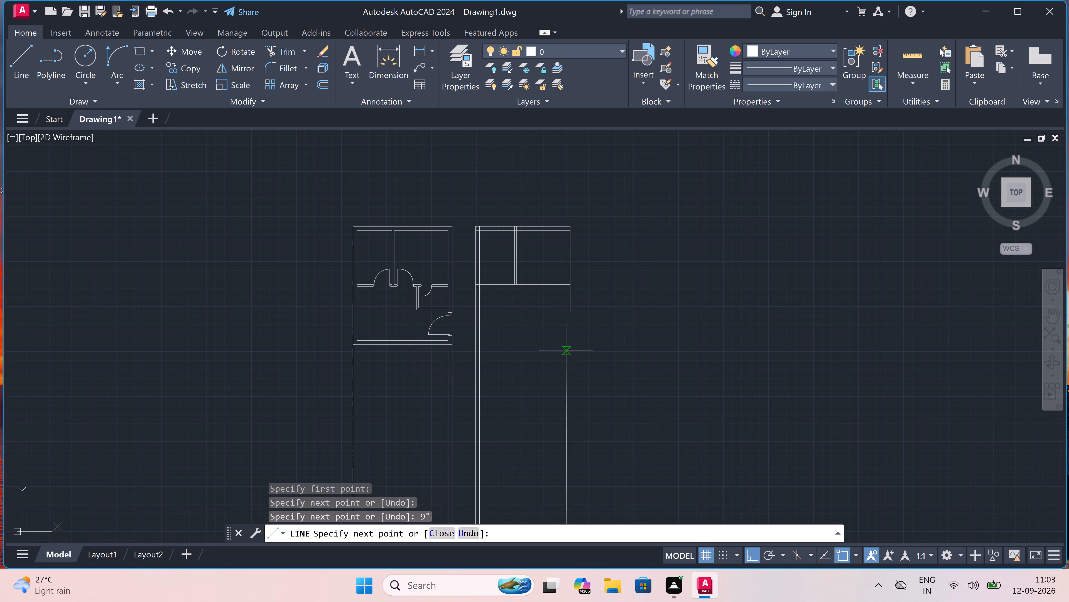
scroll(567, 304, "up", 3)
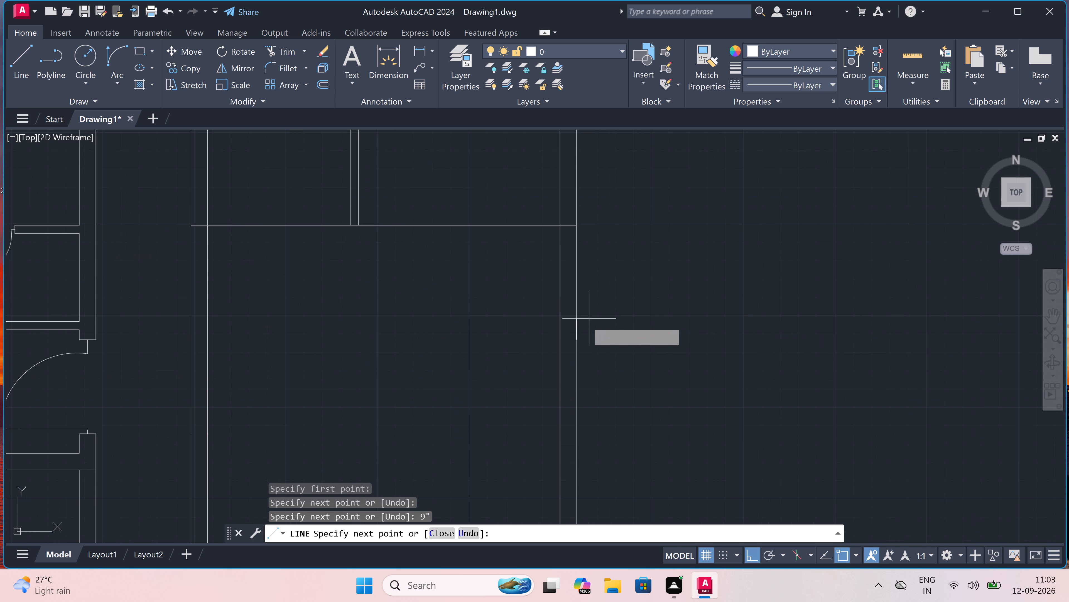
left_click(576, 341)
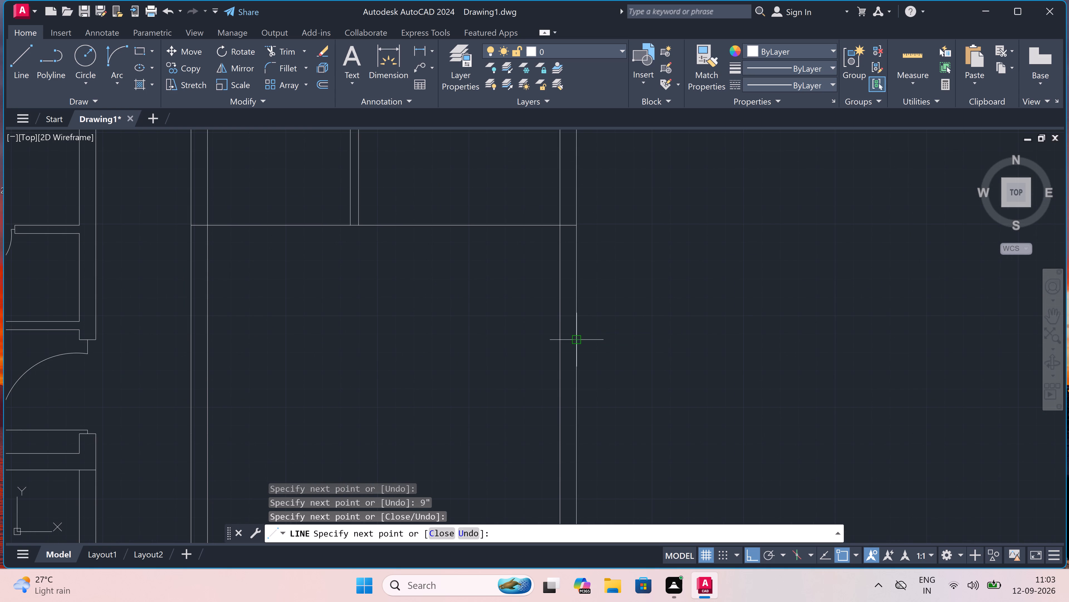
key("Escape")
Offset the horizontal line below the new area's upper rooms 4.5" downward to form a partition.
scroll(573, 316, "down", 5)
scroll(500, 256, "up", 1)
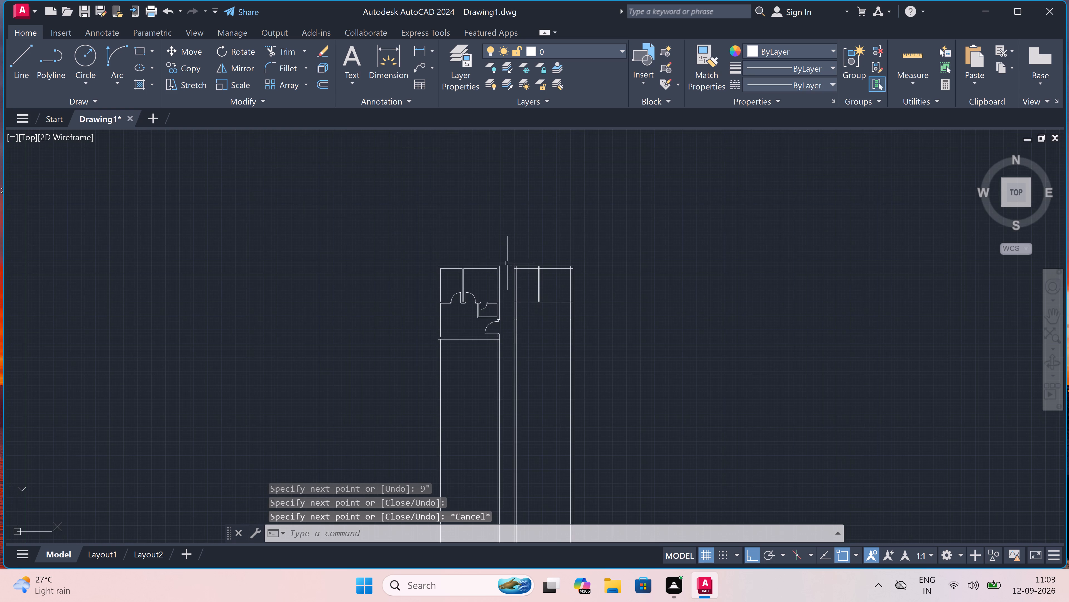
scroll(500, 256, "up", 1)
scroll(599, 344, "up", 2)
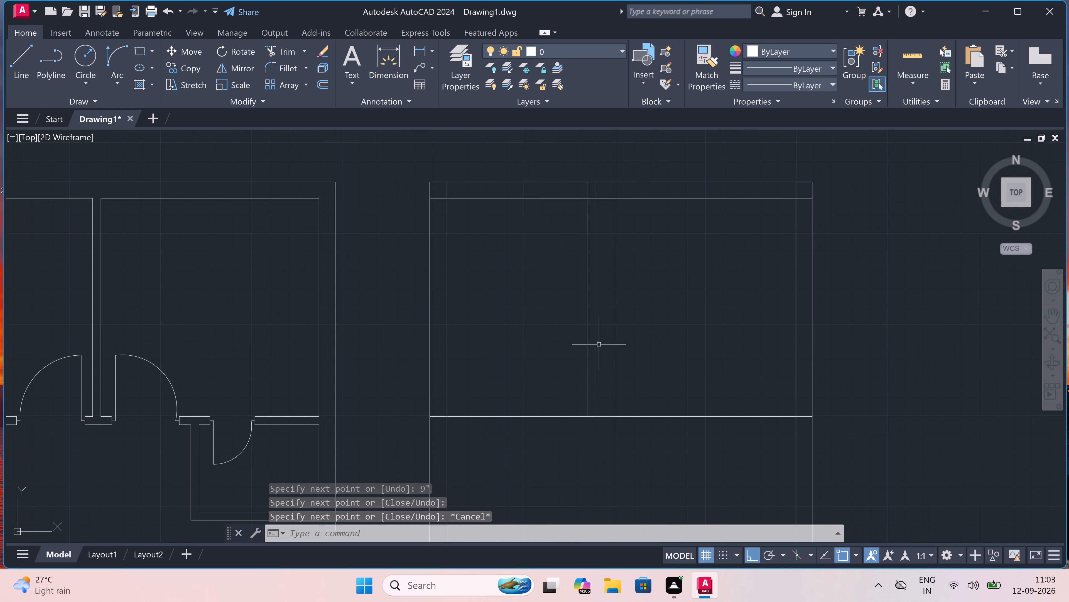
type("o")
key("space")
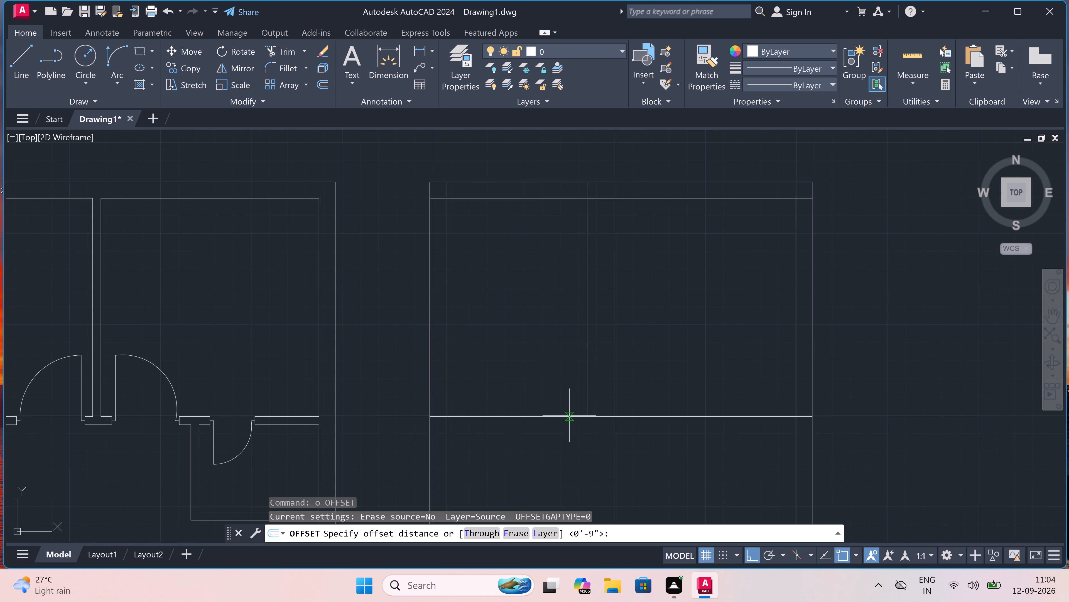
left_click_drag(569, 416, 572, 425)
type("4.5\"")
key("space")
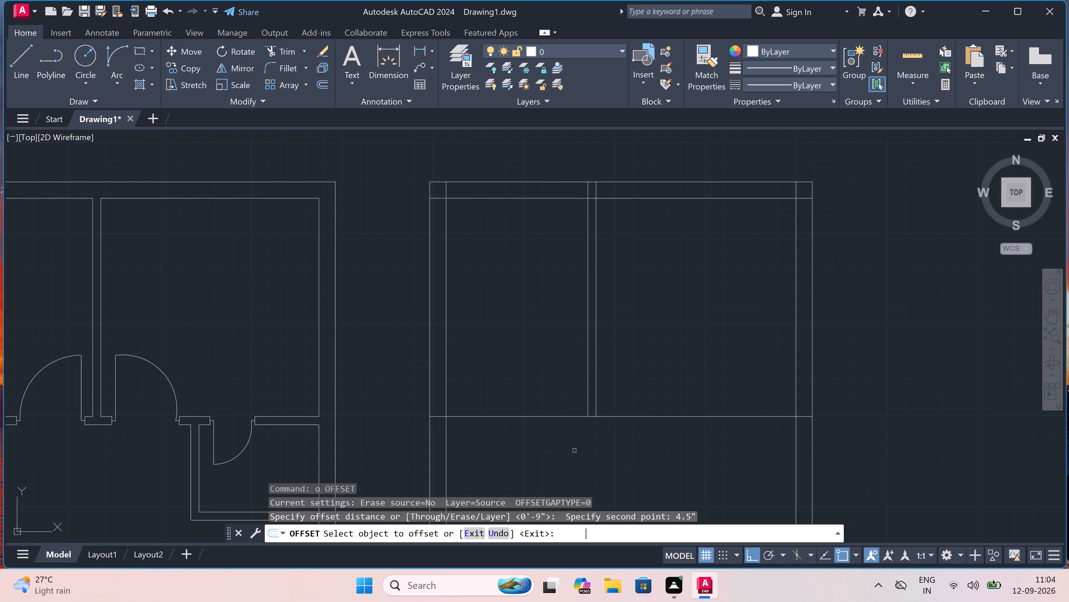
left_click(503, 415)
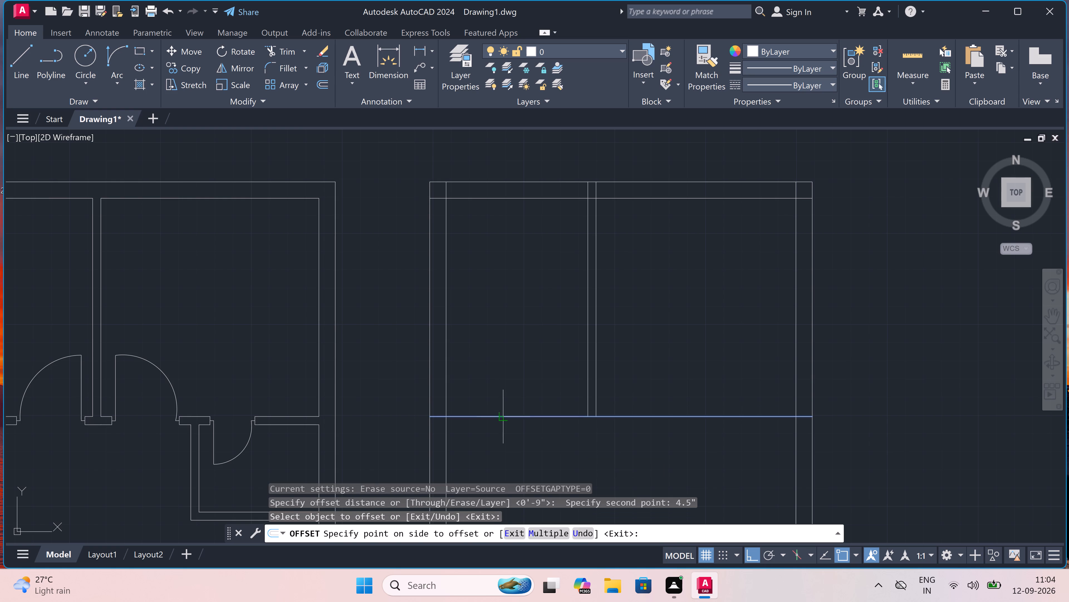
left_click(500, 444)
scroll(504, 441, "down", 6)
scroll(531, 458, "up", 4)
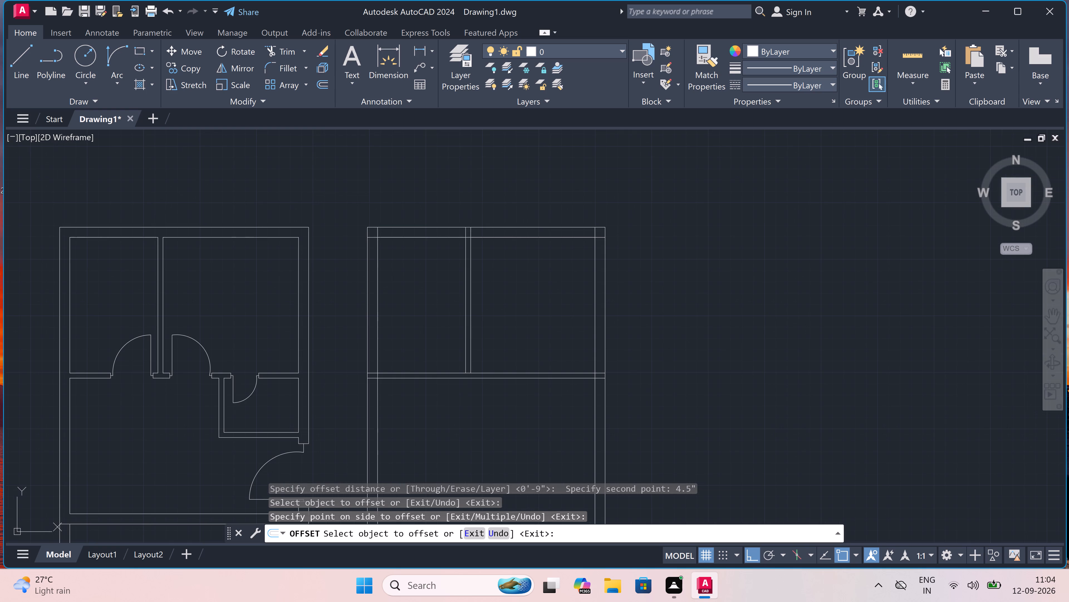
key("Escape")
Offset the lower line of the new horizontal partition 4' downward.
type("o")
key("space")
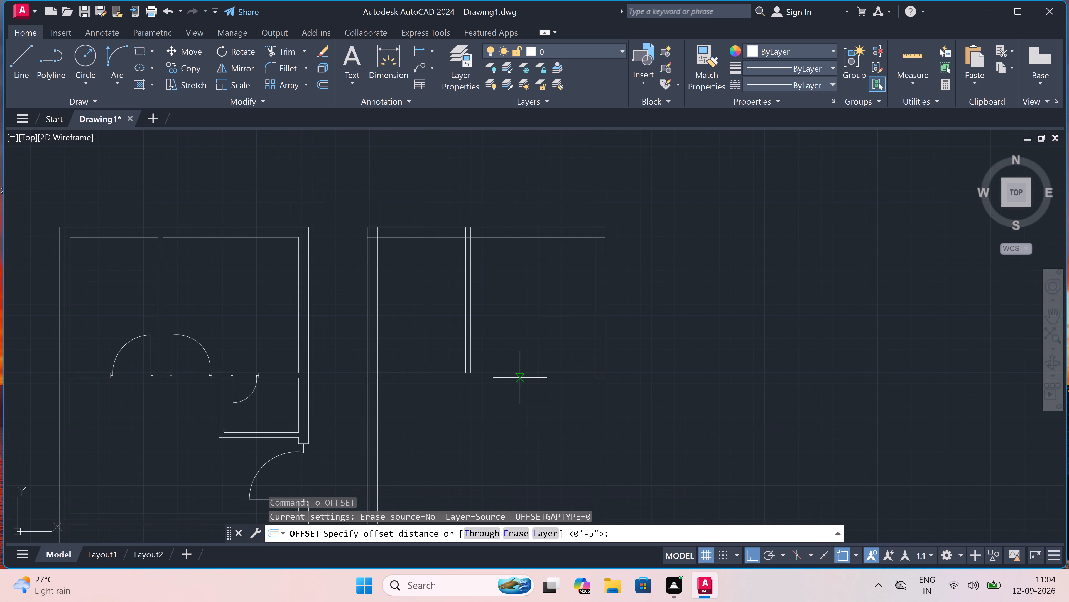
left_click_drag(520, 378, 522, 386)
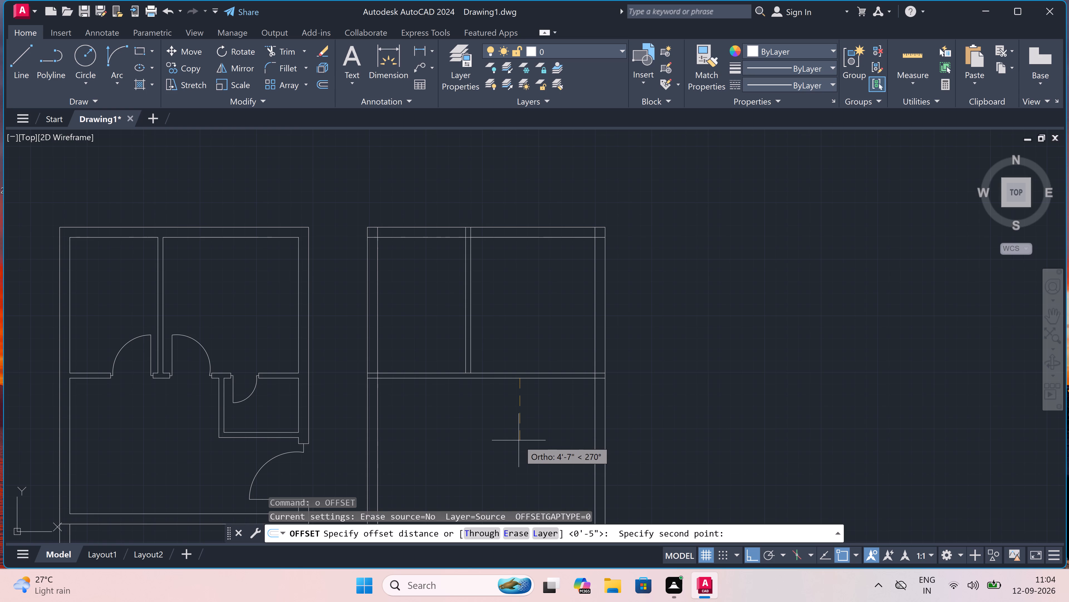
type("4'")
key("space")
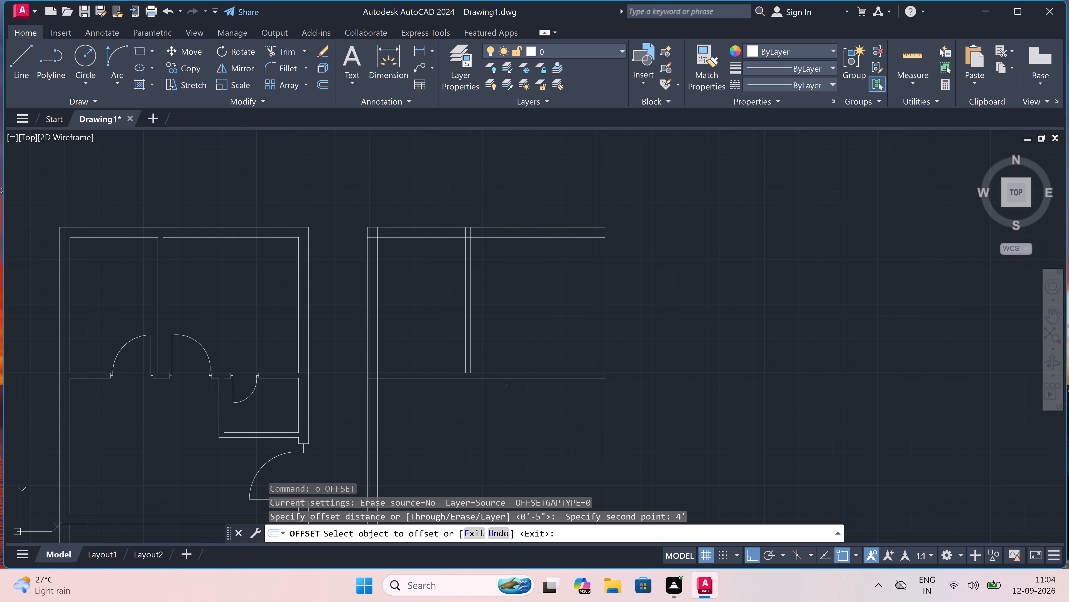
left_click(506, 378)
left_click(506, 400)
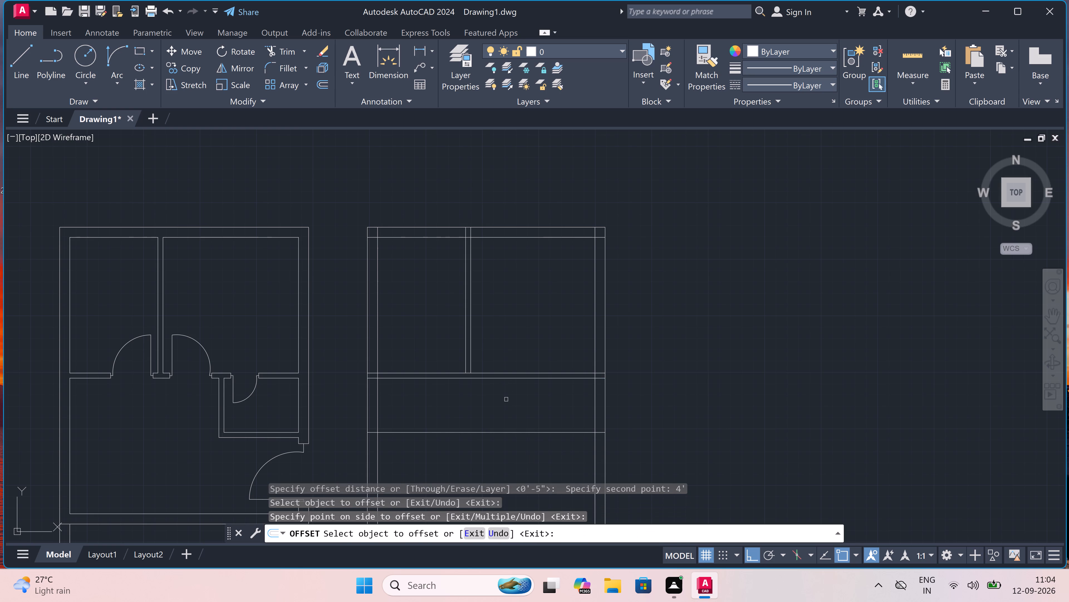
key("Escape")
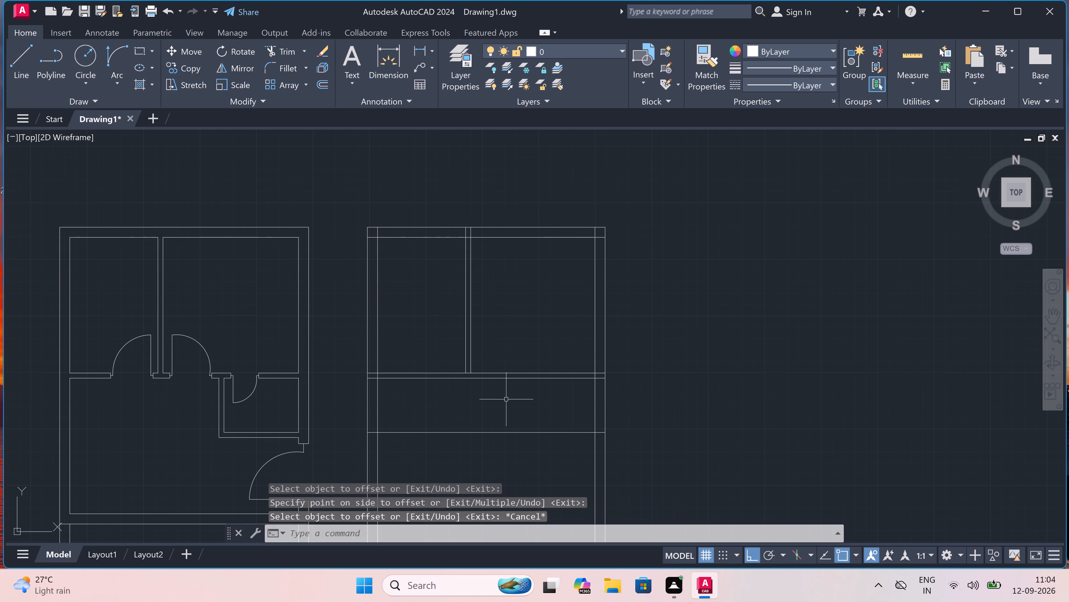
Offset the lowest horizontal line of the new area 4.5" downward to form a second horizontal partition.
type("o")
key("space")
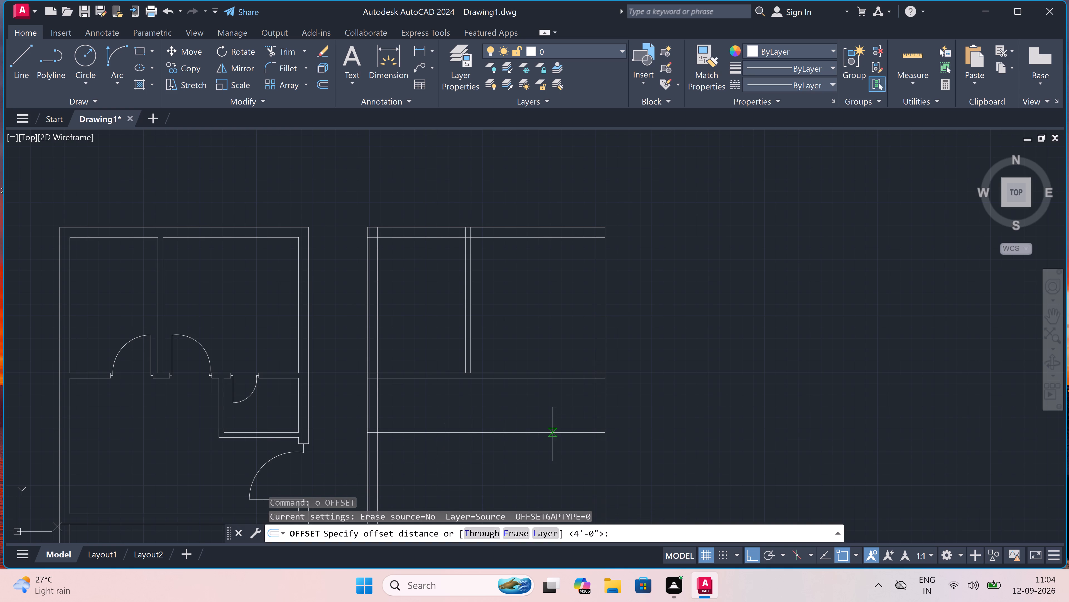
left_click_drag(552, 433, 552, 436)
key("4")
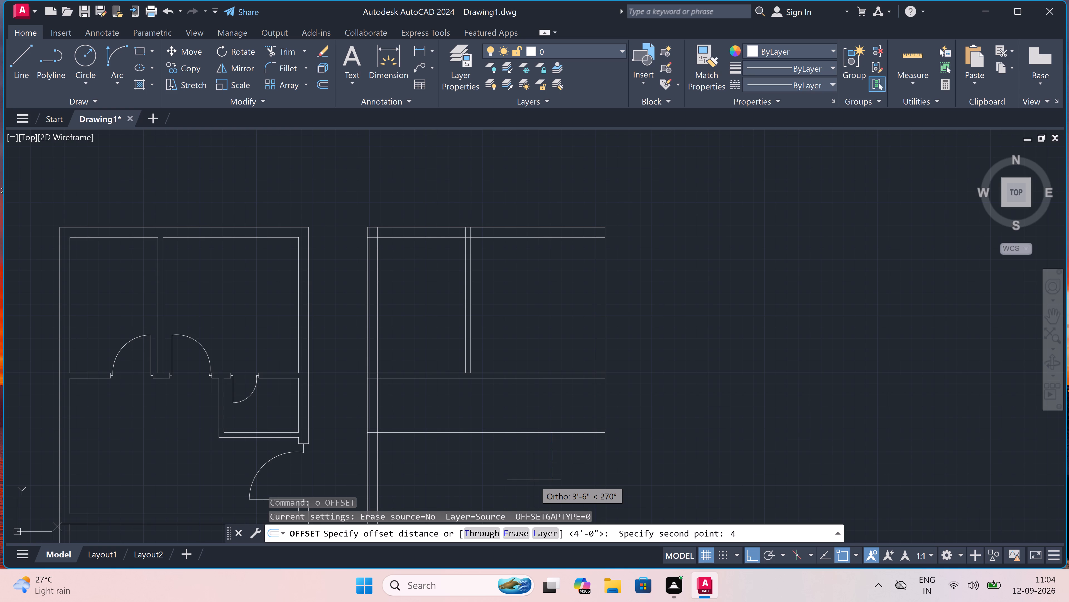
key("5")
key("BackSpace")
key("period")
key("5")
type("\"")
key("space")
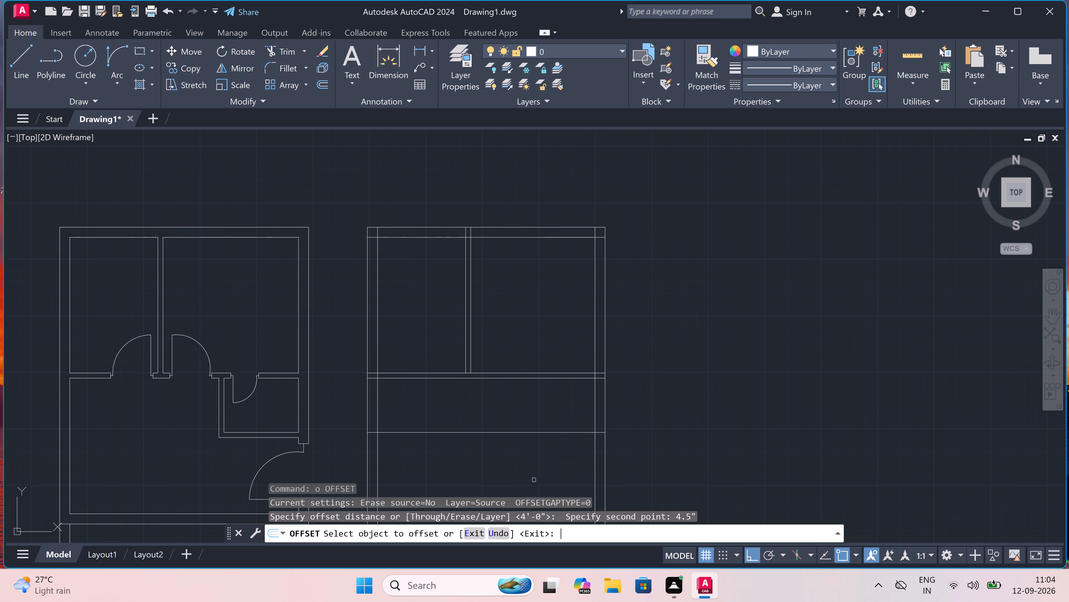
left_click(509, 433)
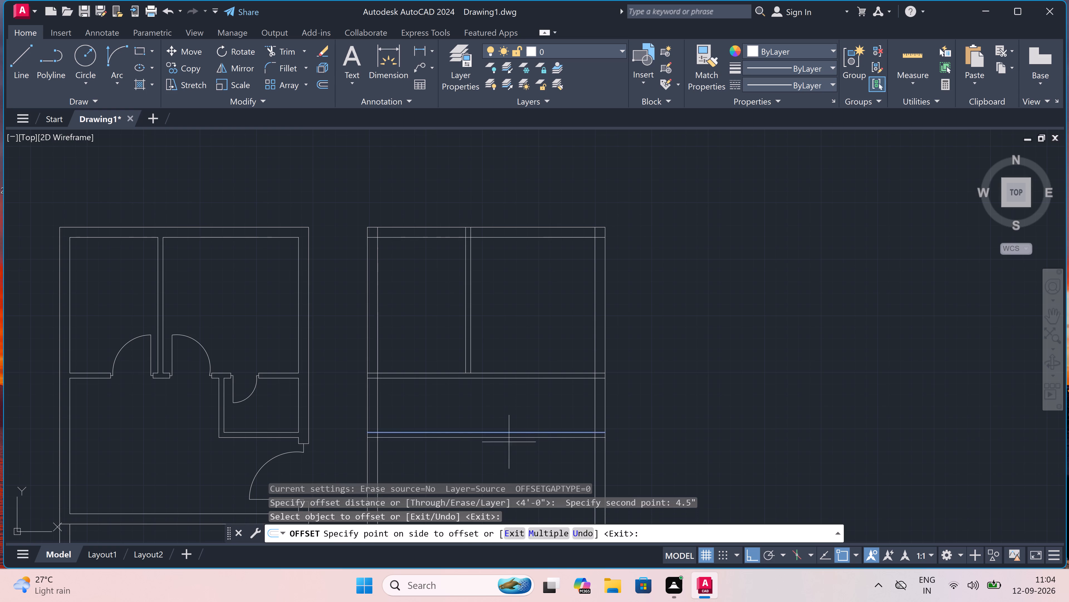
left_click(509, 455)
key("Escape")
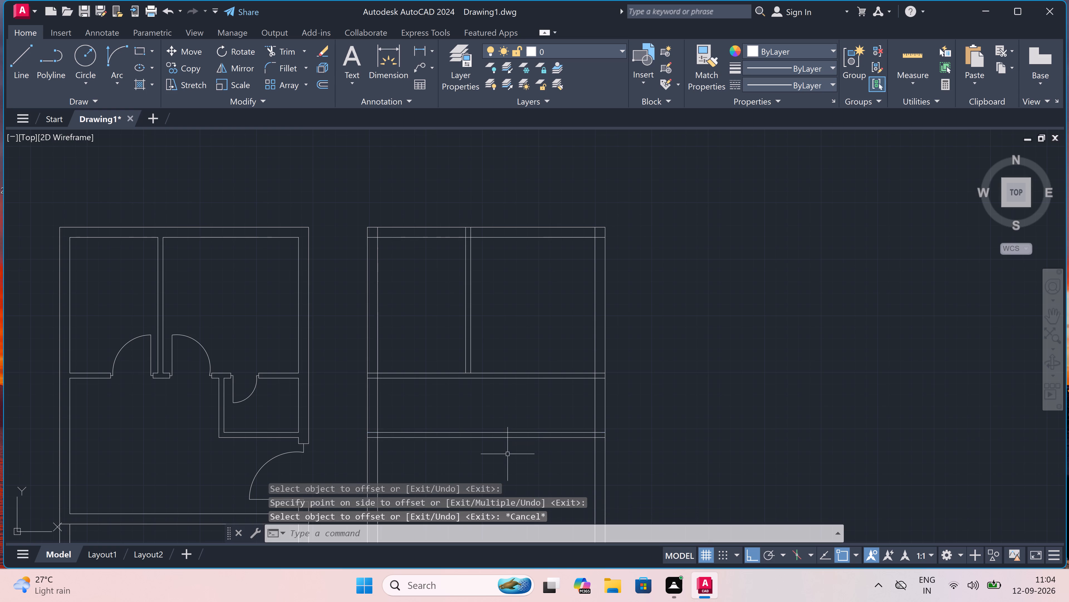
Offset the inner line of the new area's right wall 5'6" to the left.
type("o")
key("space")
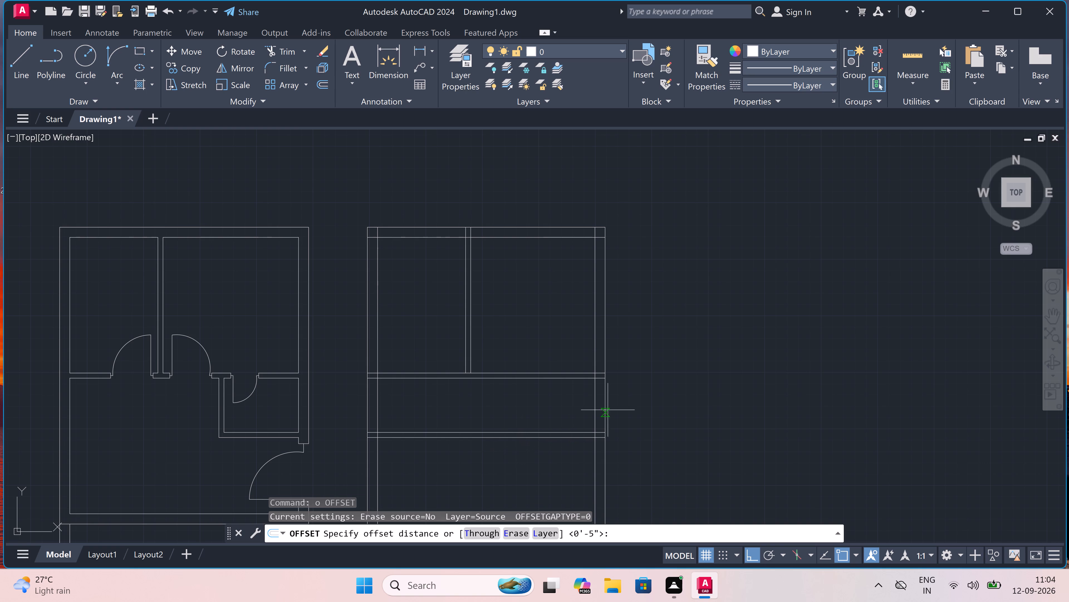
left_click_drag(595, 407, 586, 408)
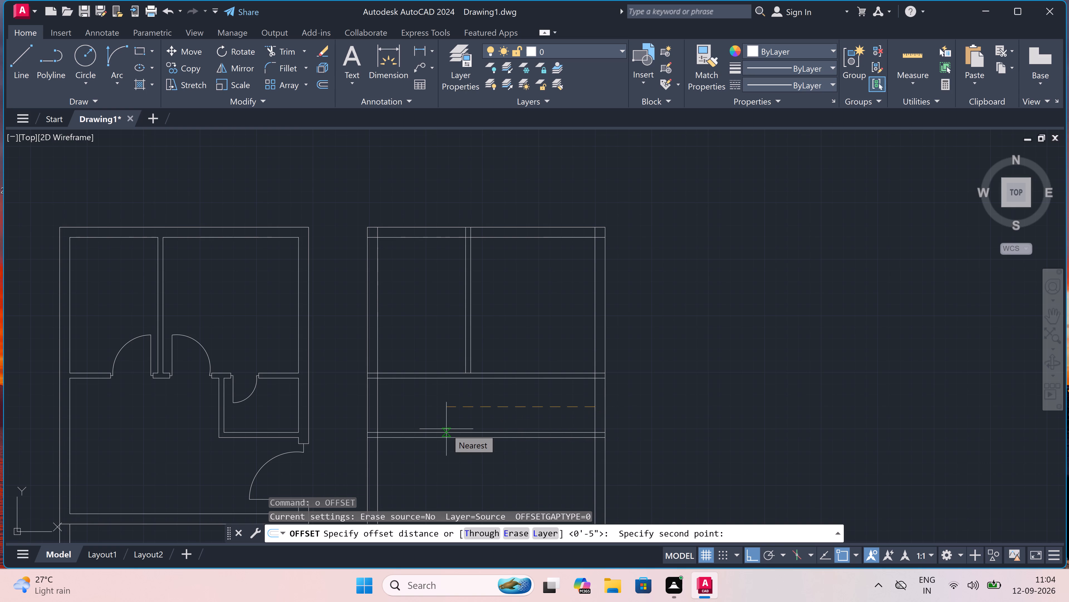
type("5'")
key("6")
type("\"")
key("space")
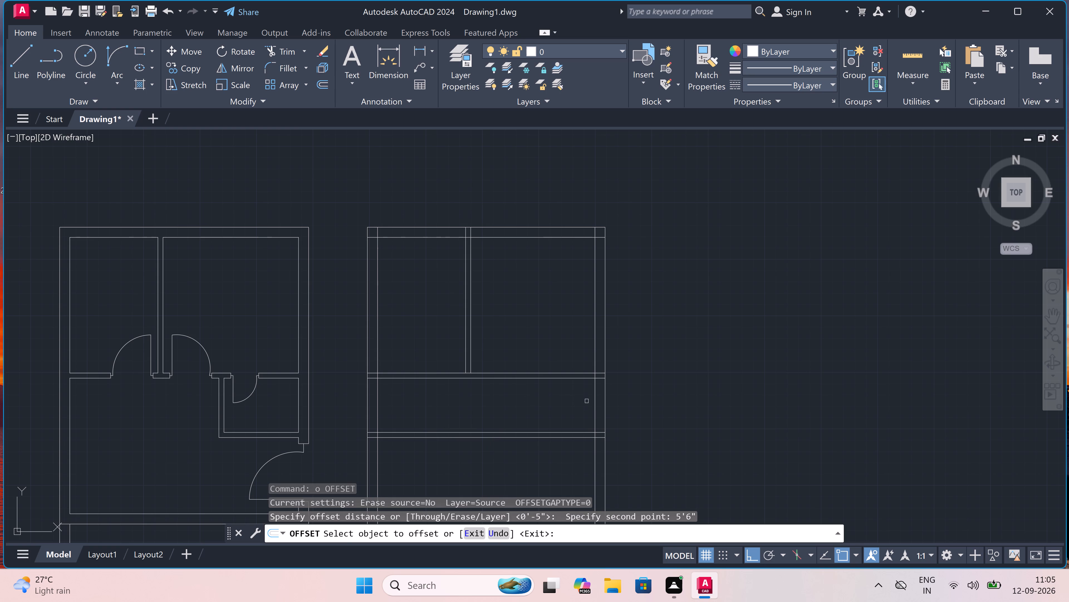
left_click_drag(595, 401, 592, 401)
left_click(548, 400)
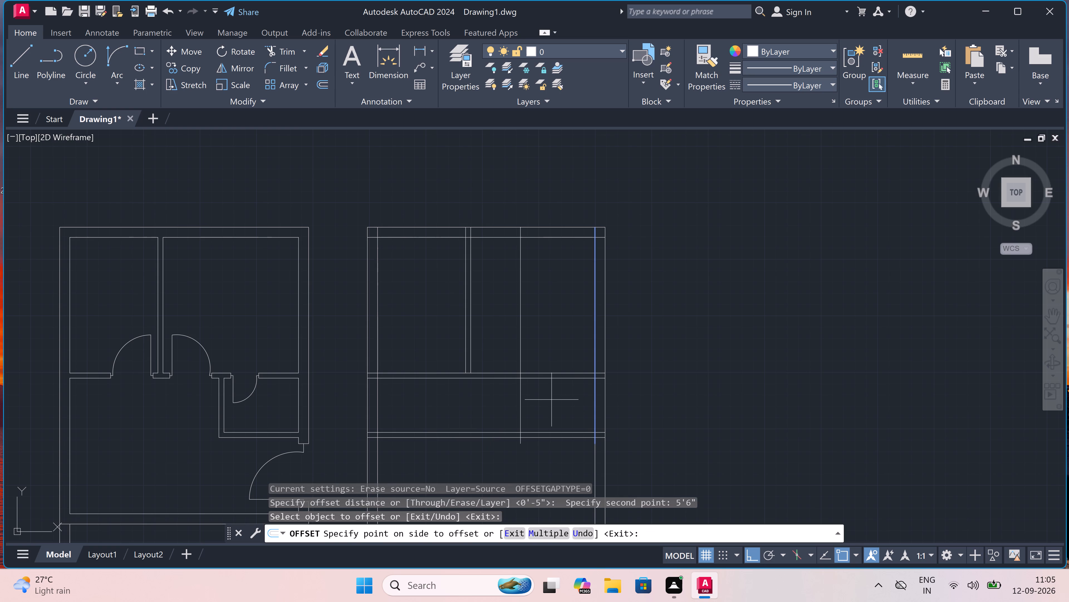
Offset the new area's 5'6" vertical line 4.5" to the left to form a partition.
key("Escape")
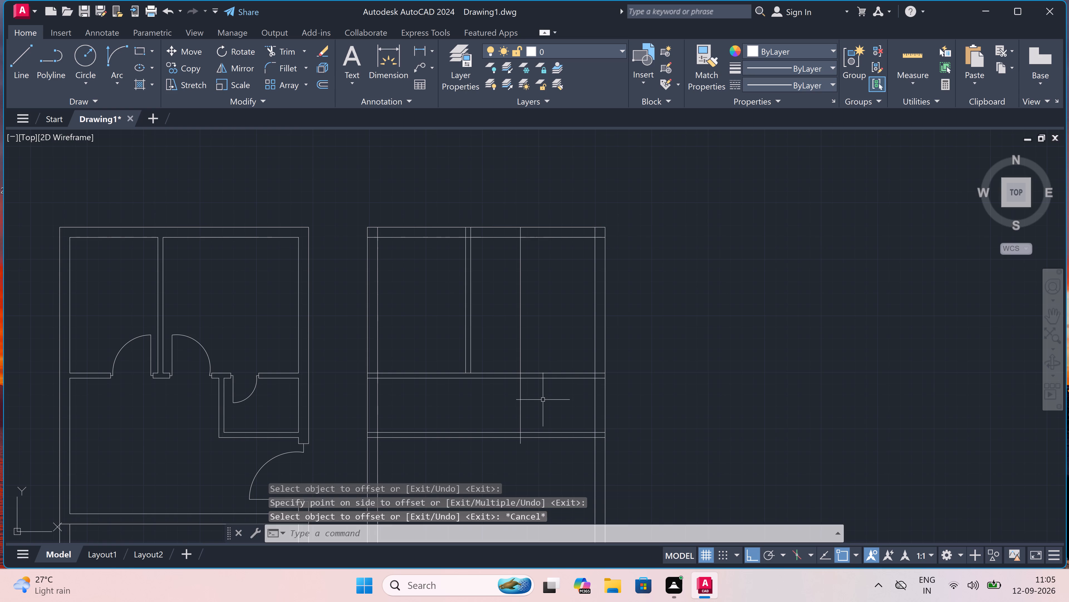
type("o")
key("space")
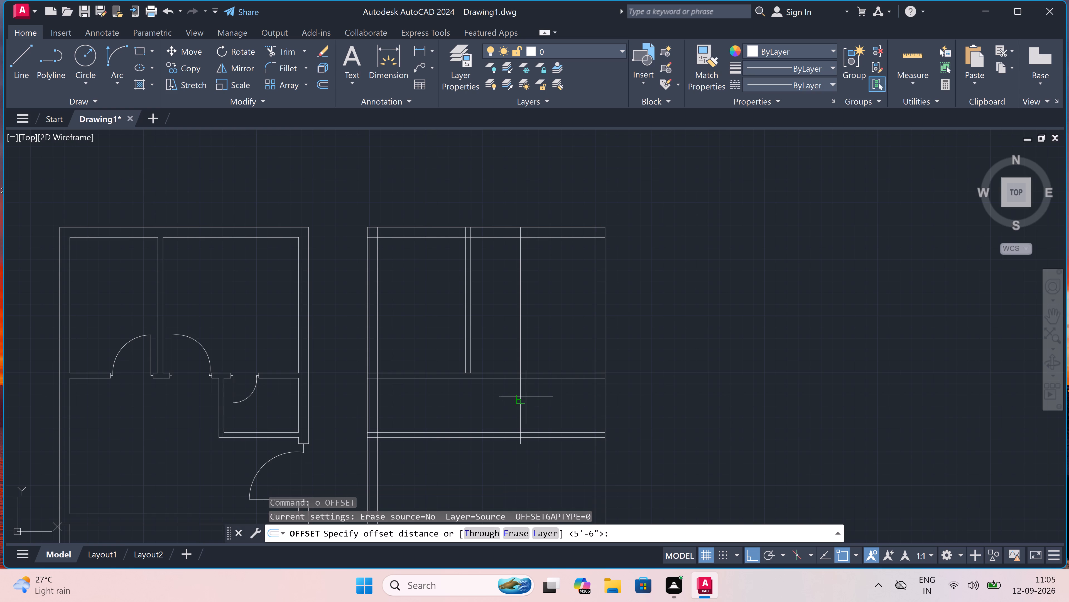
left_click_drag(521, 401, 518, 404)
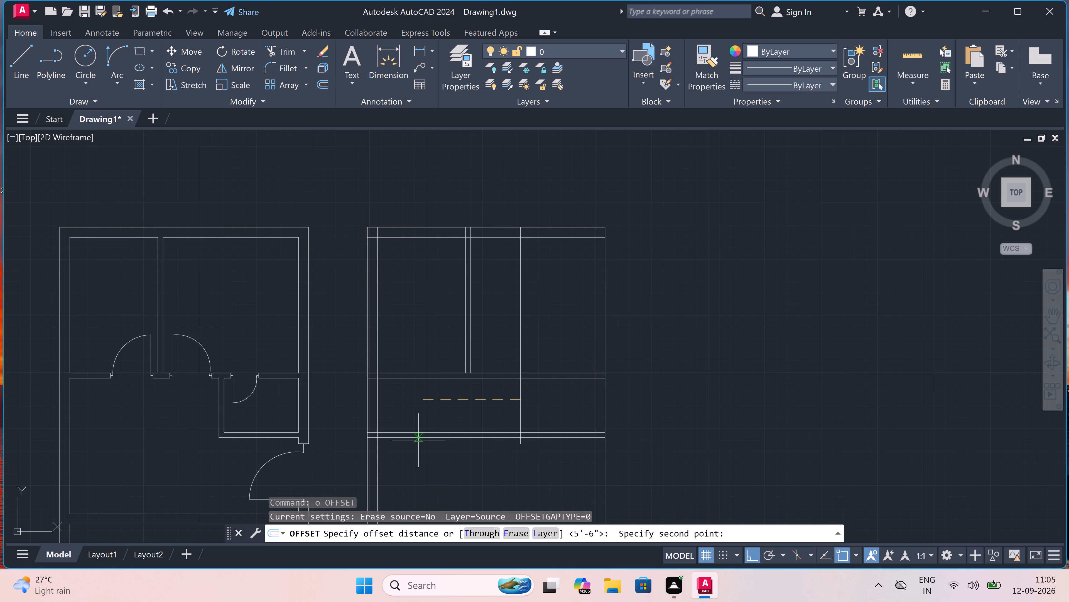
type("4.5")
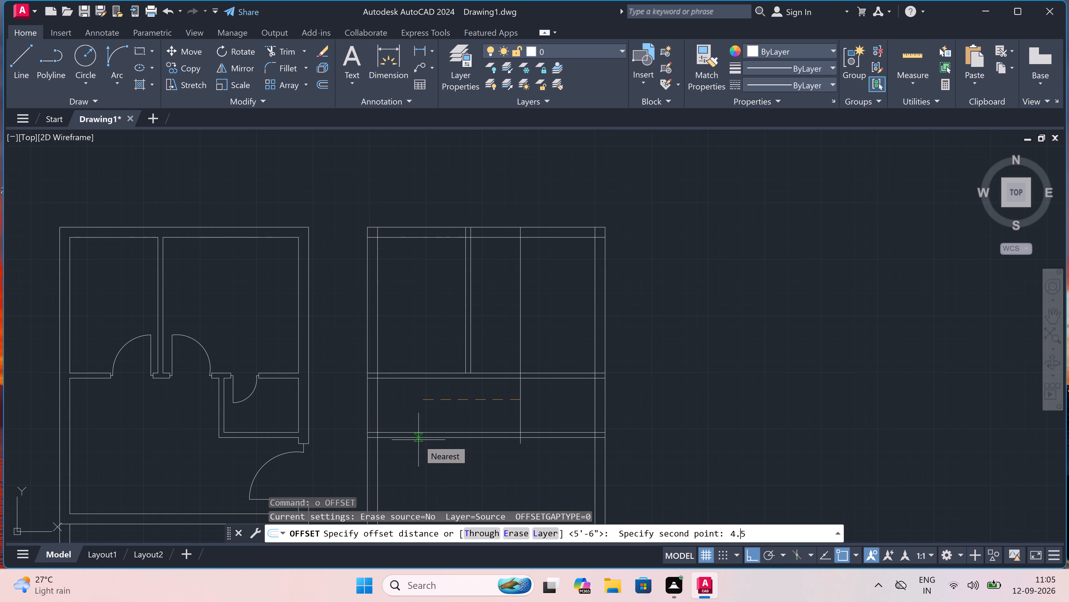
type("\"")
key("space")
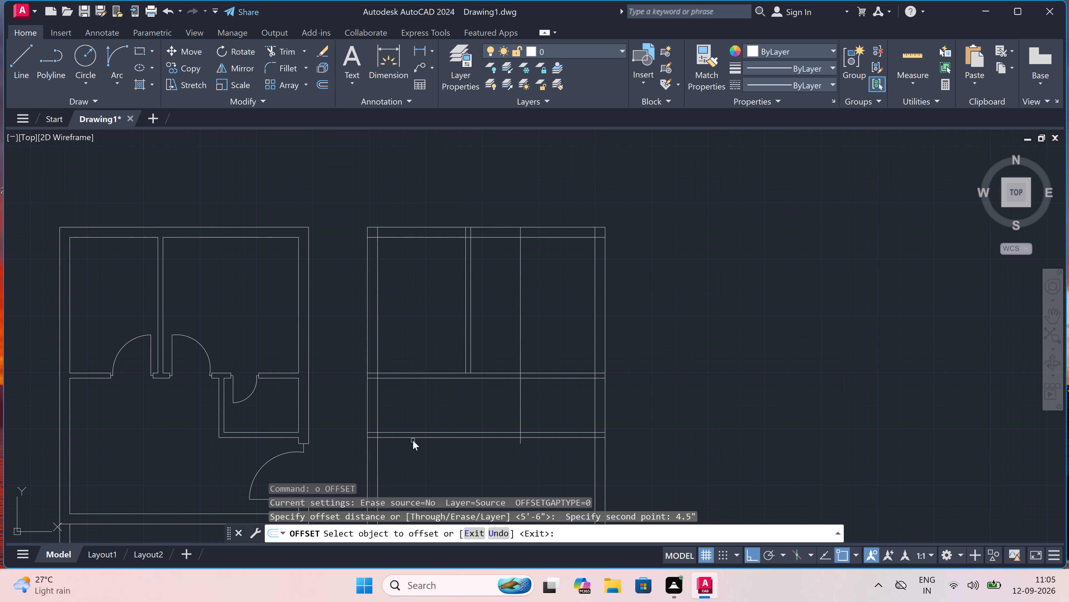
left_click(519, 317)
left_click(501, 314)
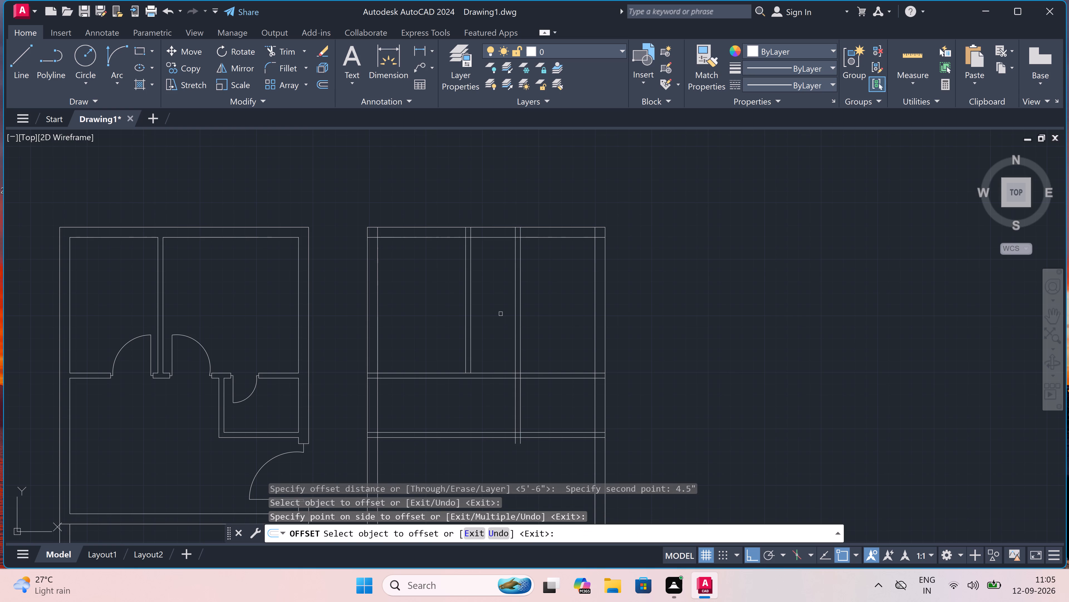
key("Escape")
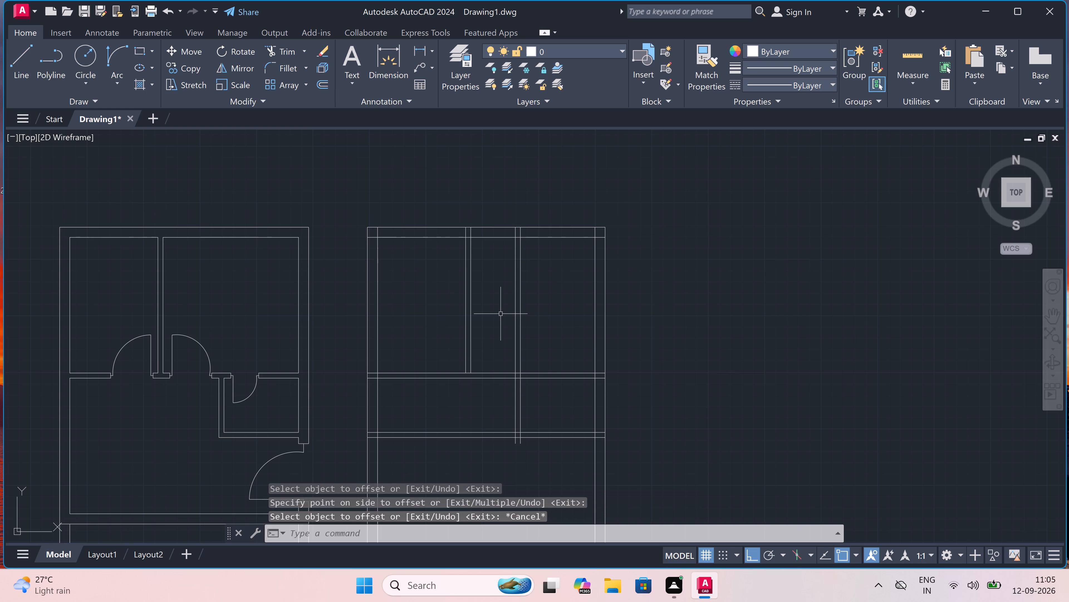
Trim both lines of the new vertical partition out of the new area's upper right room.
type("tr")
key("space")
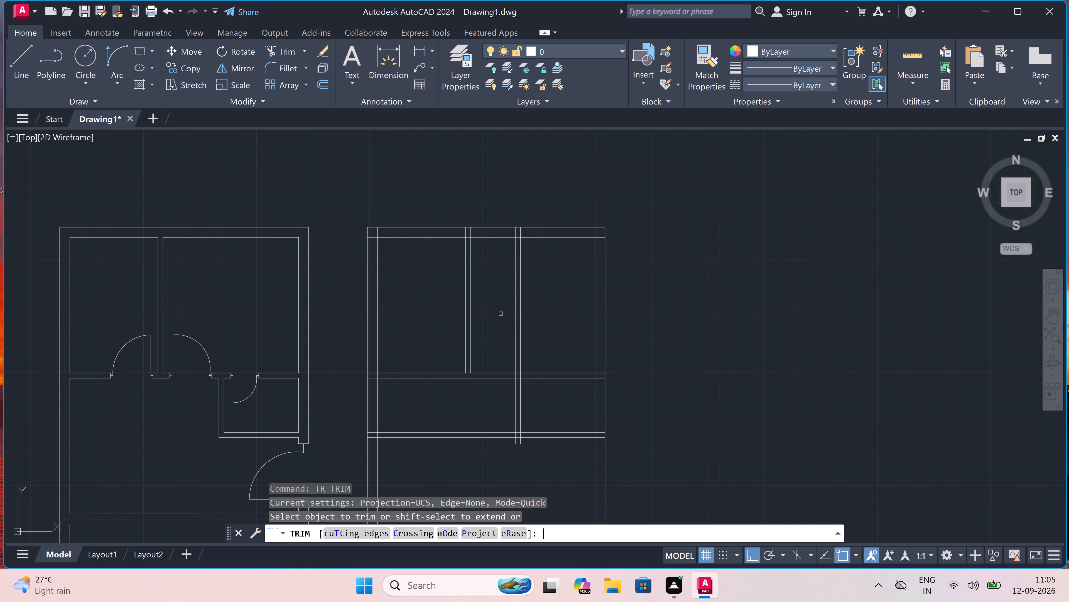
left_click(500, 314)
left_click(527, 316)
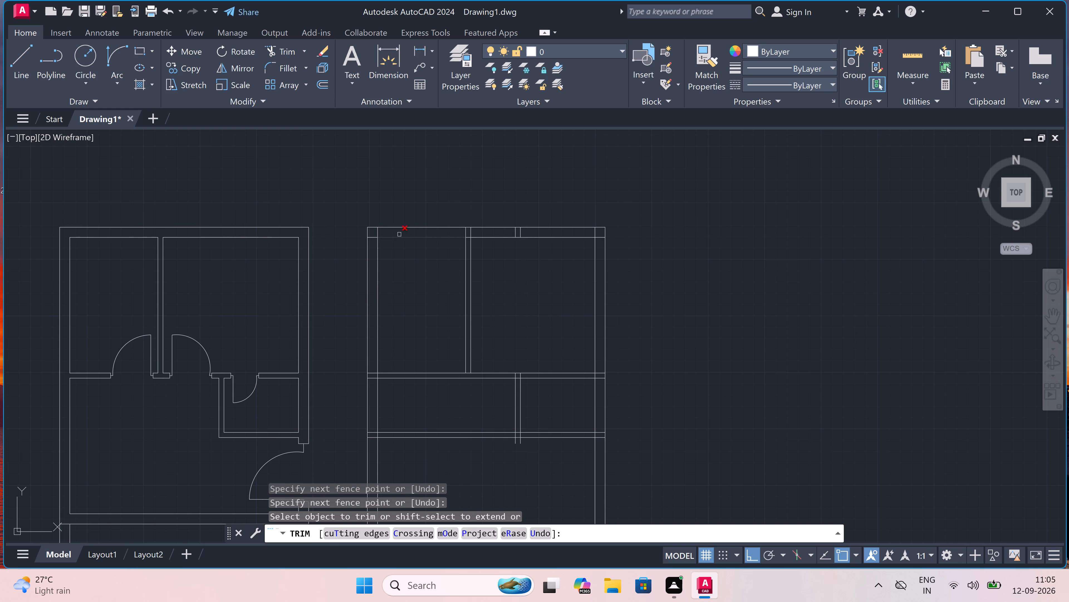
Trim the overlapping lines in the new area's top wall at both corners and at the vertical partition junctions.
scroll(379, 227, "up", 2)
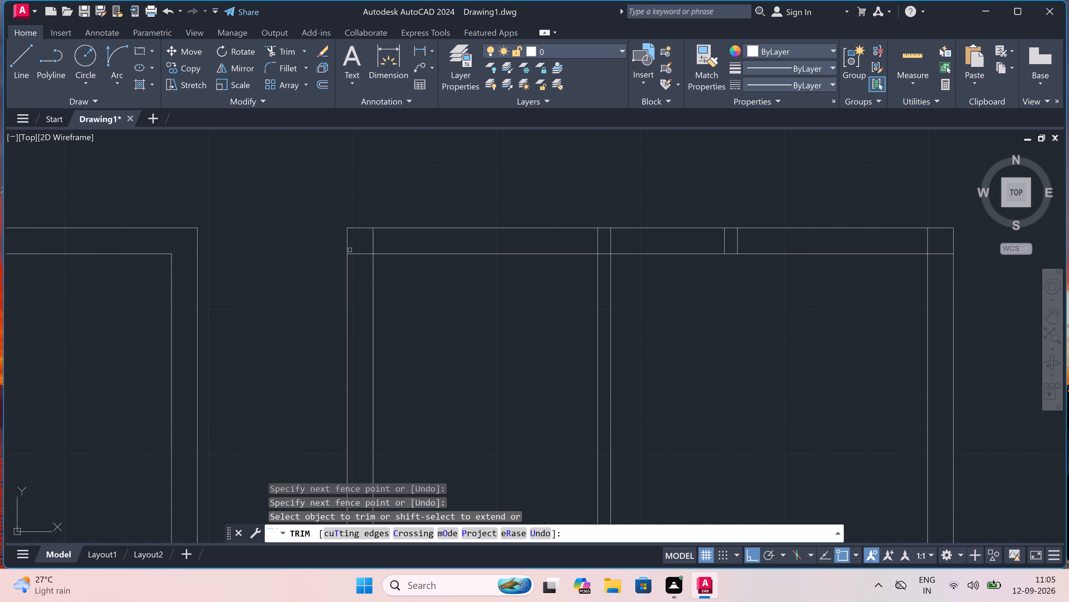
left_click(354, 251)
left_click(356, 263)
left_click(362, 244)
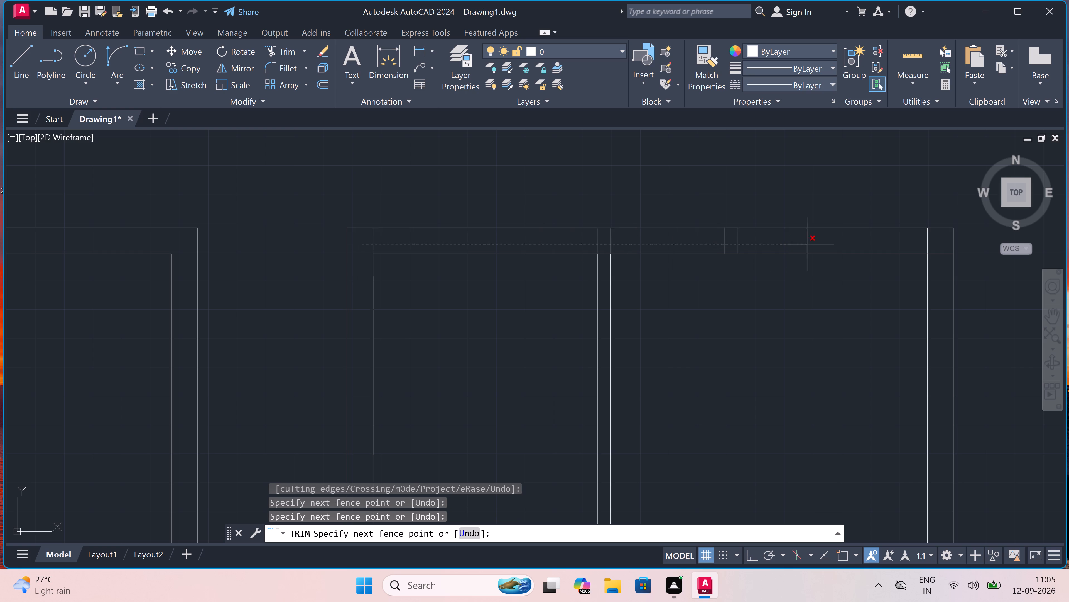
left_click(941, 244)
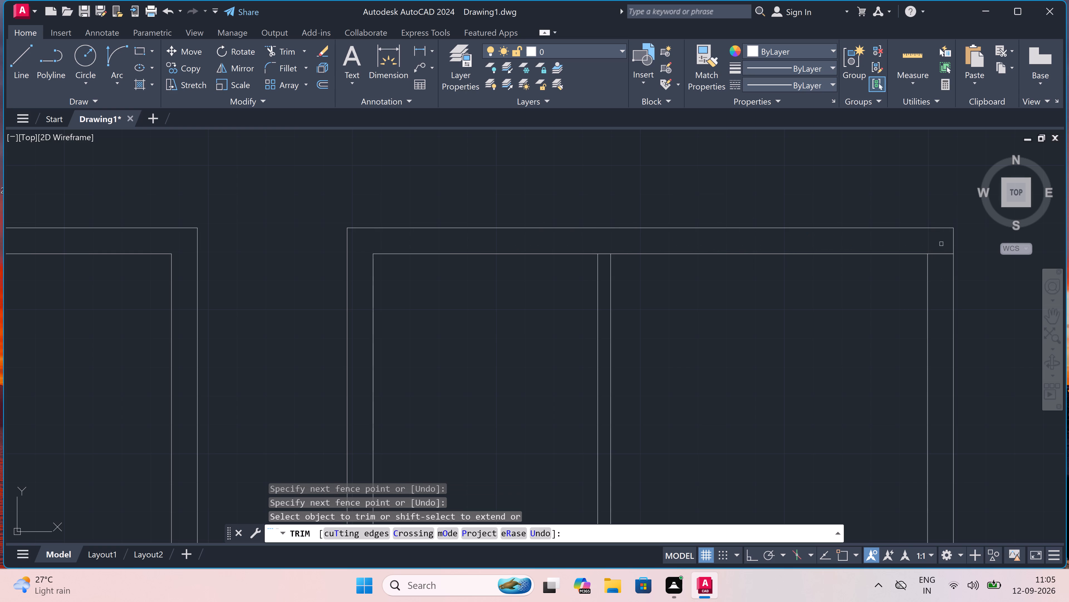
left_click_drag(941, 244, 941, 248)
left_click_drag(941, 291, 943, 284)
left_click(942, 242)
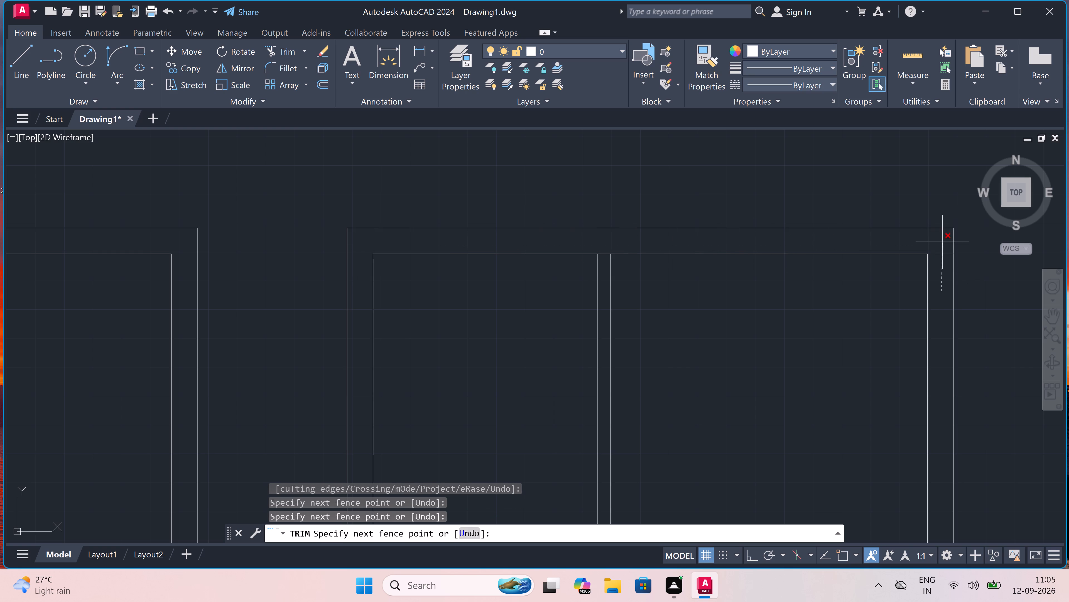
scroll(600, 245, "up", 2)
left_click(601, 246)
left_click(608, 306)
scroll(608, 305, "down", 4)
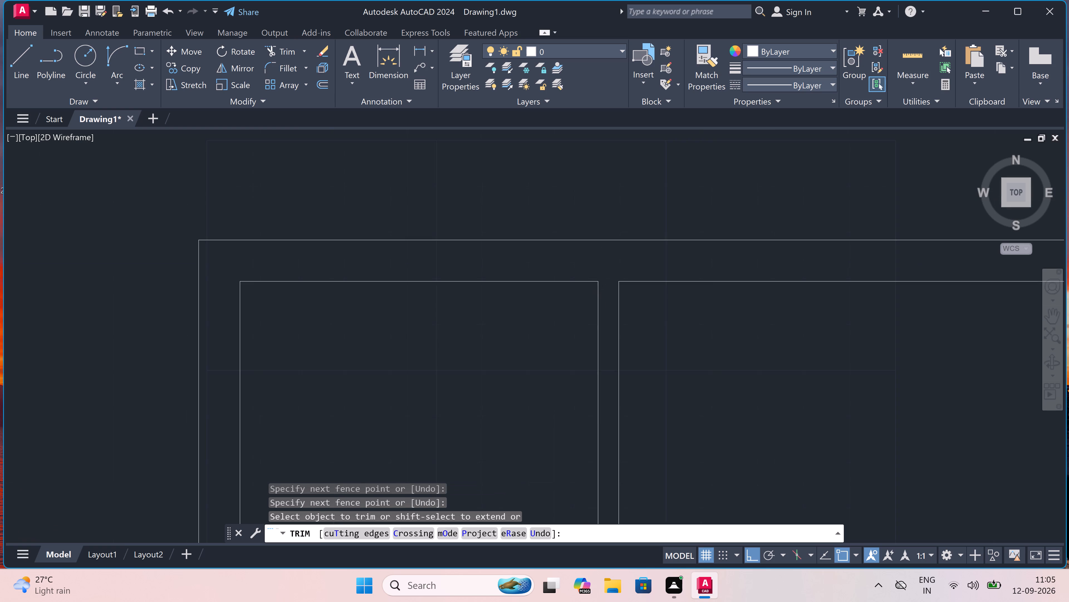
Trim the second horizontal partition's lines between the left wall and the short vertical partition.
scroll(608, 305, "down", 4)
scroll(620, 334, "up", 6)
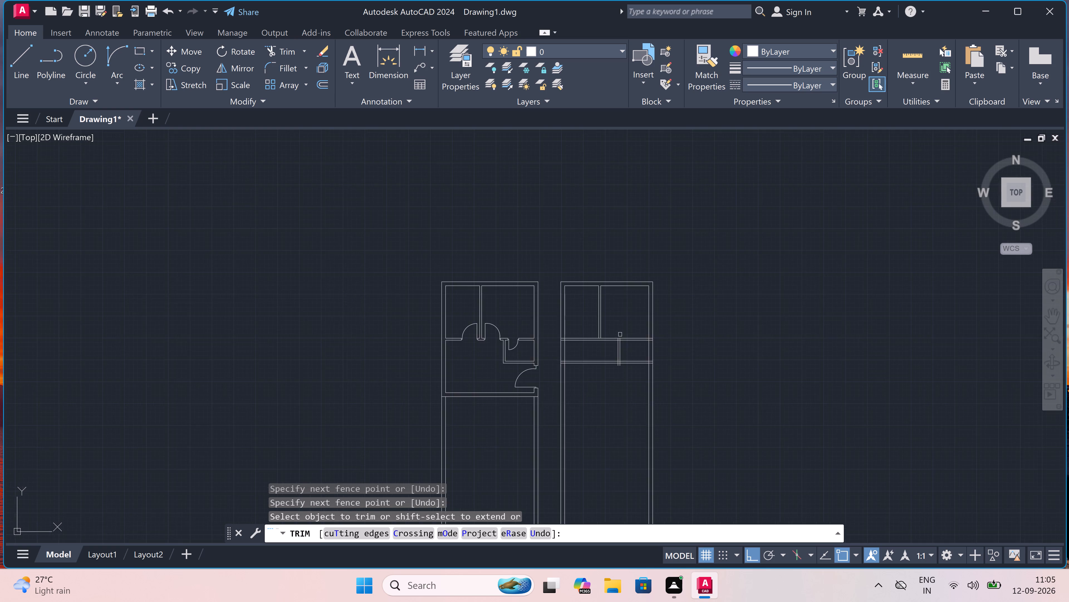
scroll(595, 376, "down", 4)
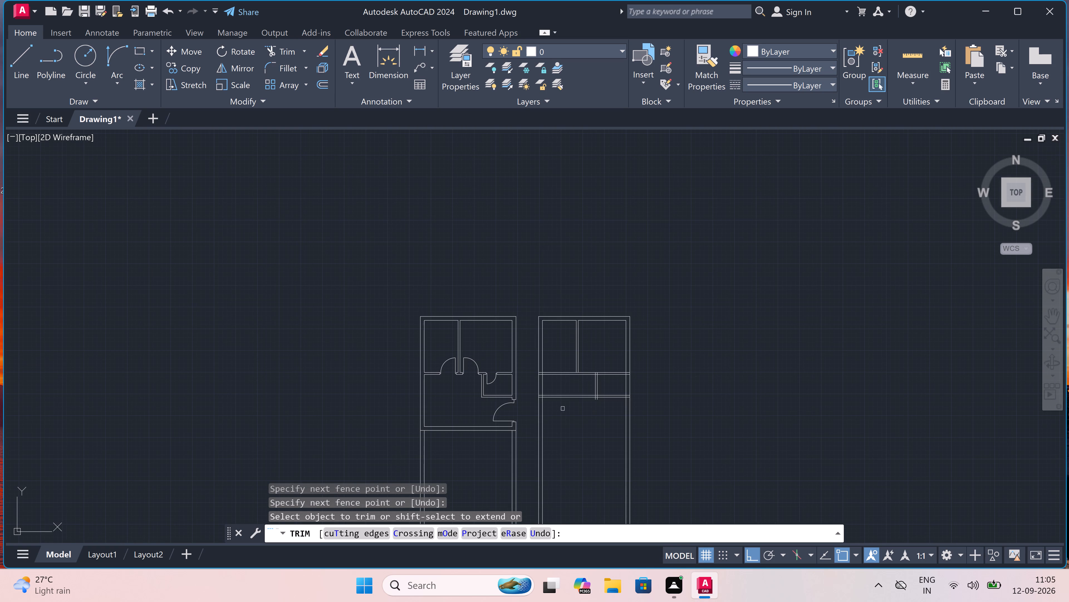
scroll(577, 399, "up", 3)
left_click(571, 406)
left_click(571, 369)
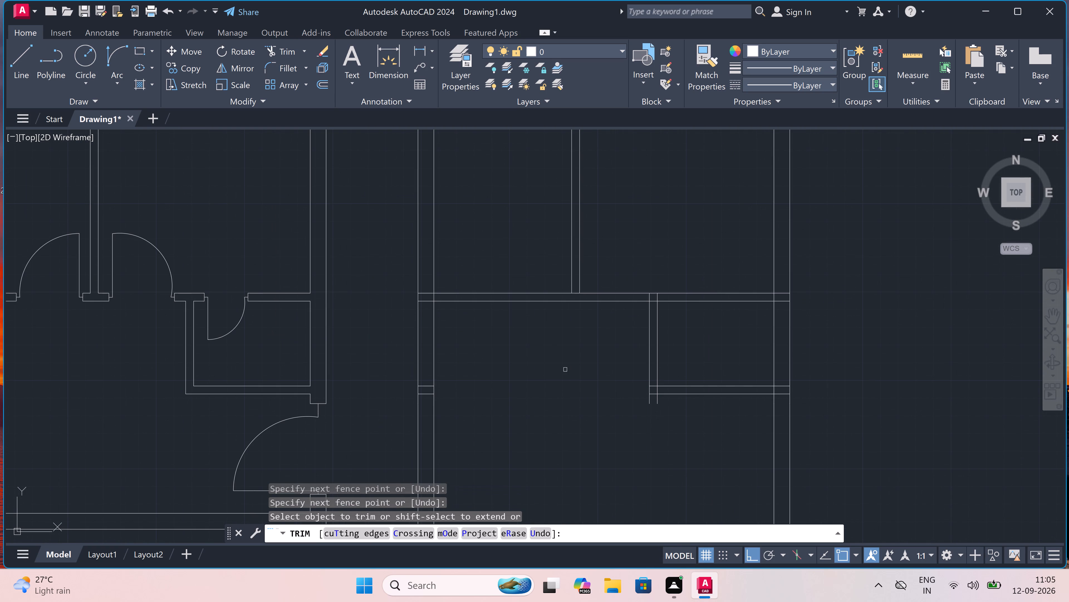
Trim the horizontal partition lines that cross the thickness of the new area's left and right walls.
left_click_drag(427, 281, 427, 283)
left_click(426, 420)
double_click(777, 281)
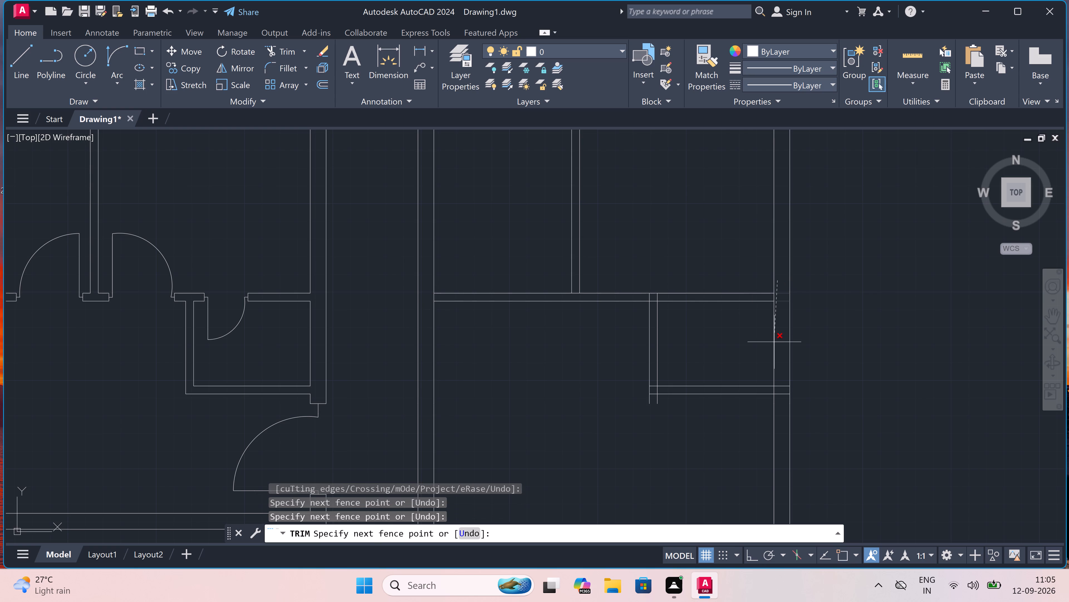
double_click(776, 412)
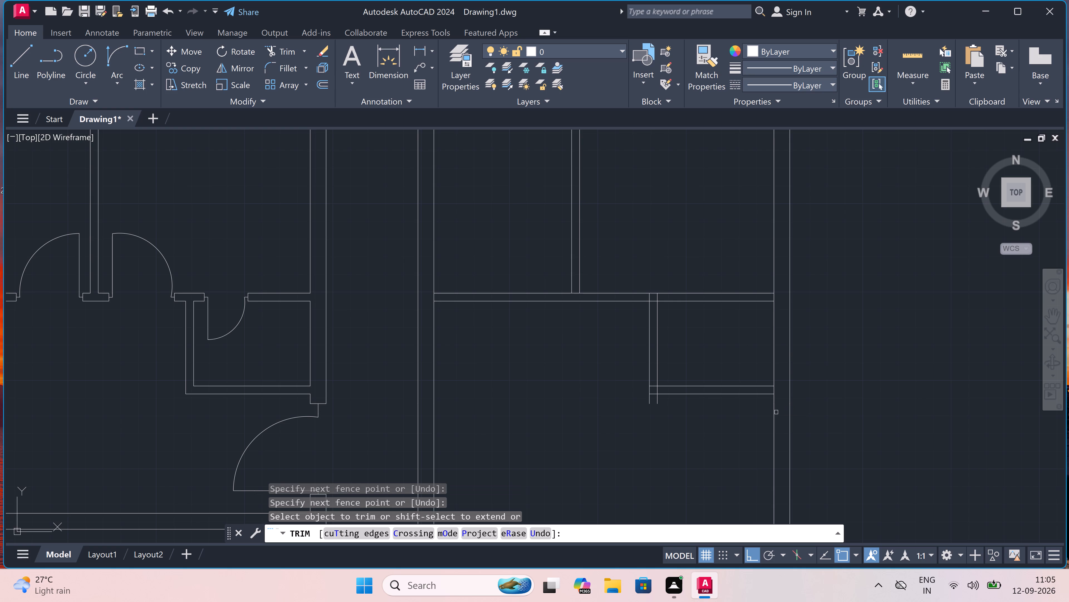
key("Escape")
Offset the lower line of the new area's first horizontal partition 10' downward.
type("o")
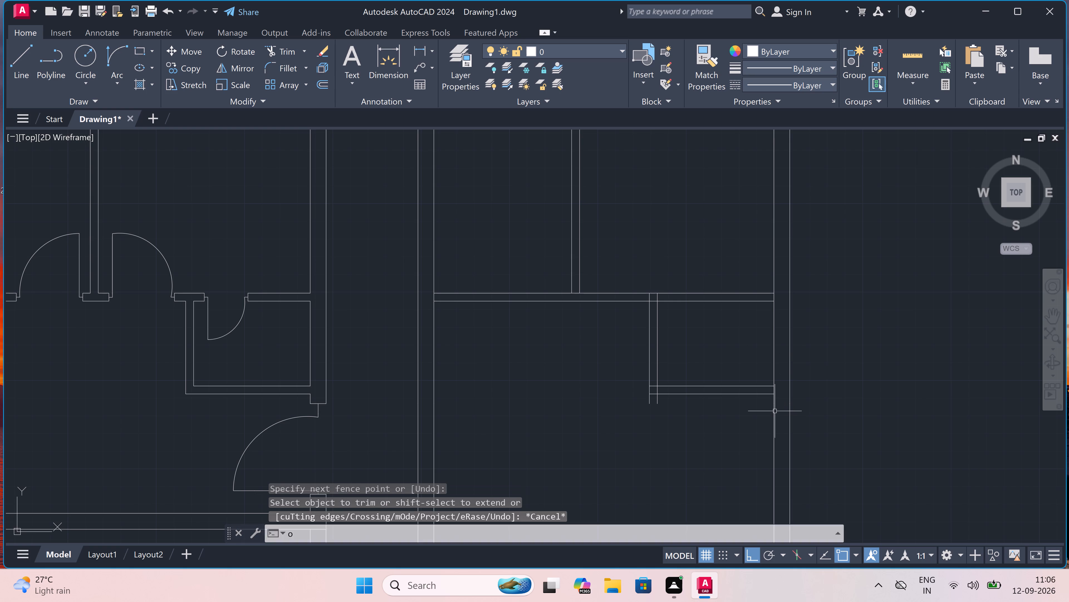
key("space")
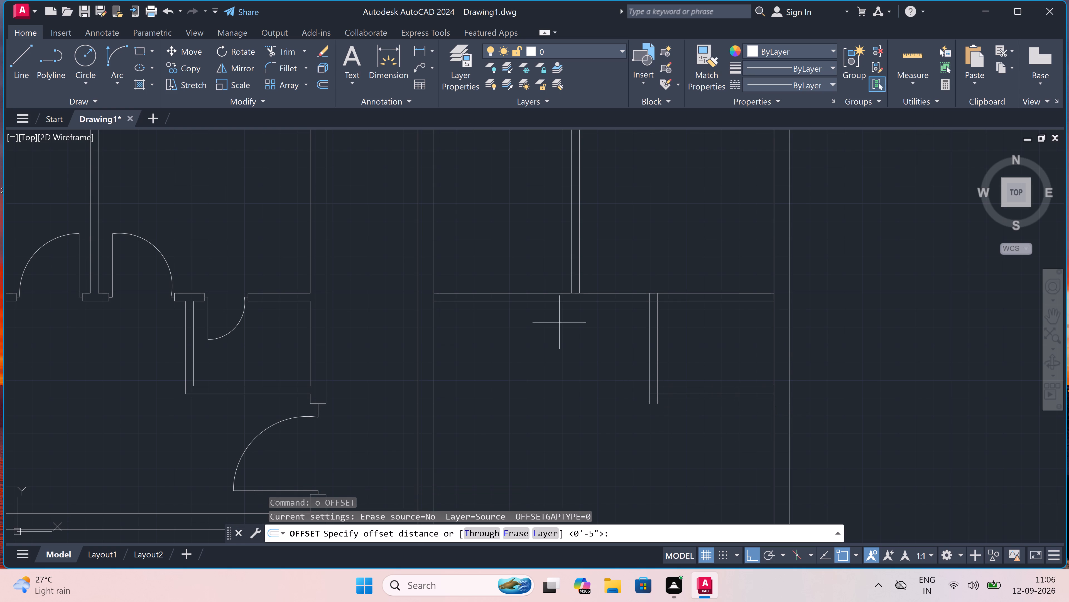
left_click_drag(540, 302, 540, 340)
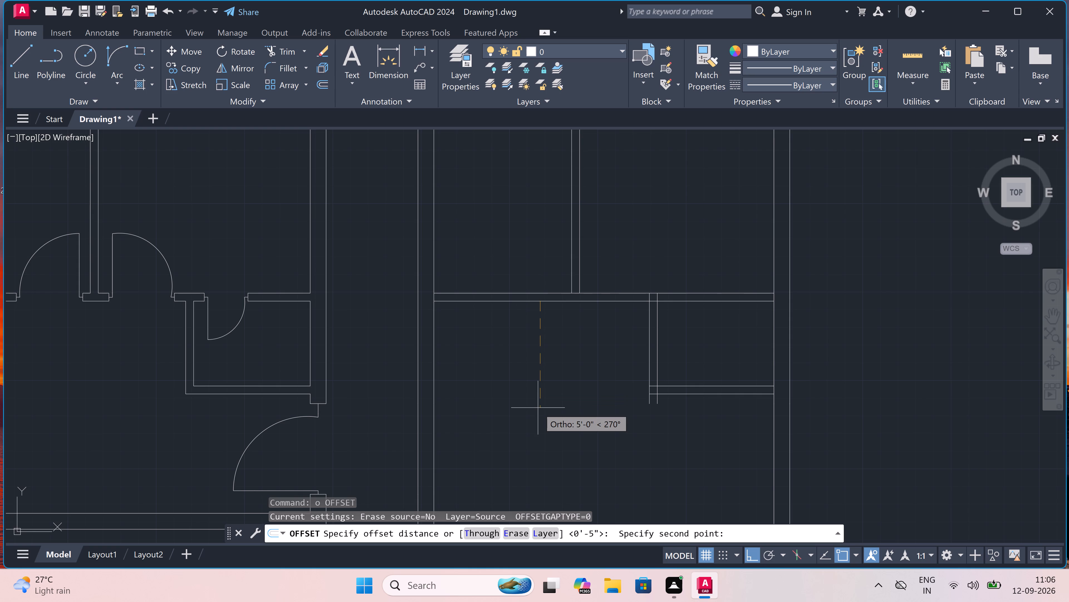
type("10'")
key("space")
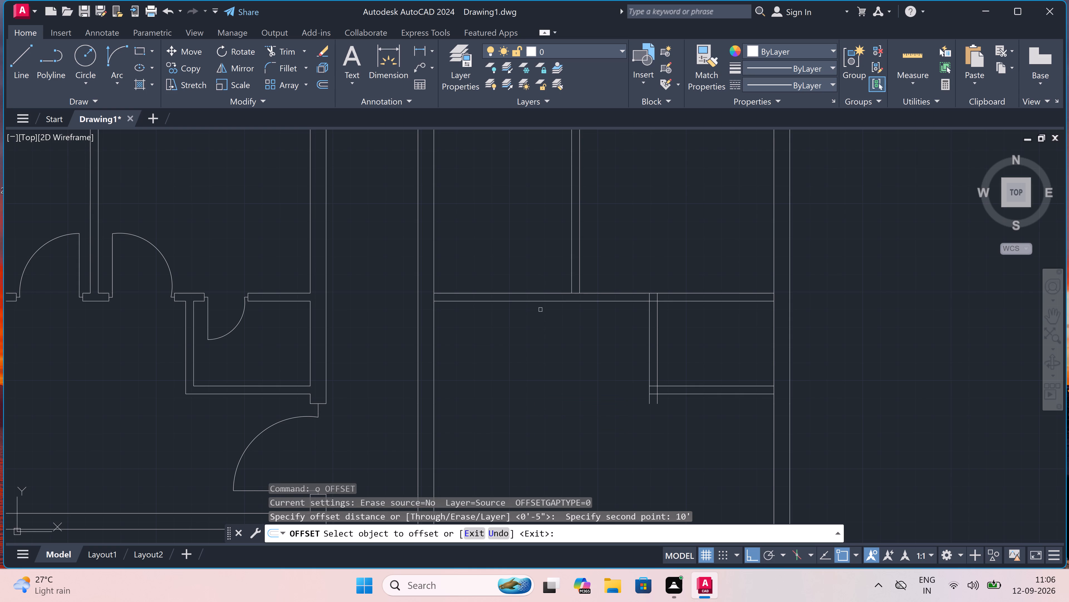
left_click(538, 304)
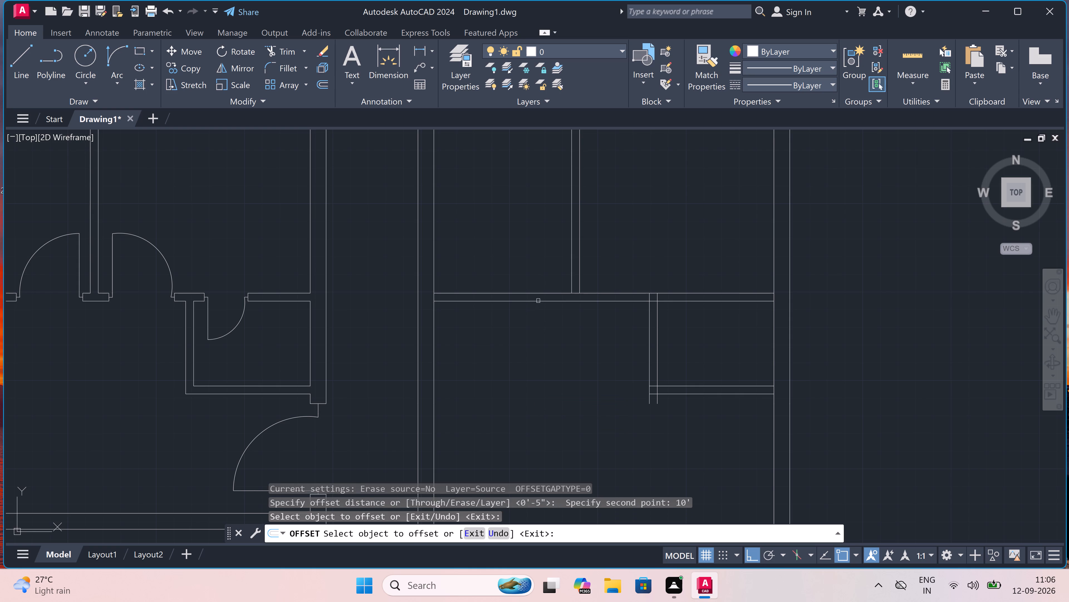
left_click(538, 301)
left_click(535, 324)
scroll(535, 324, "down", 7)
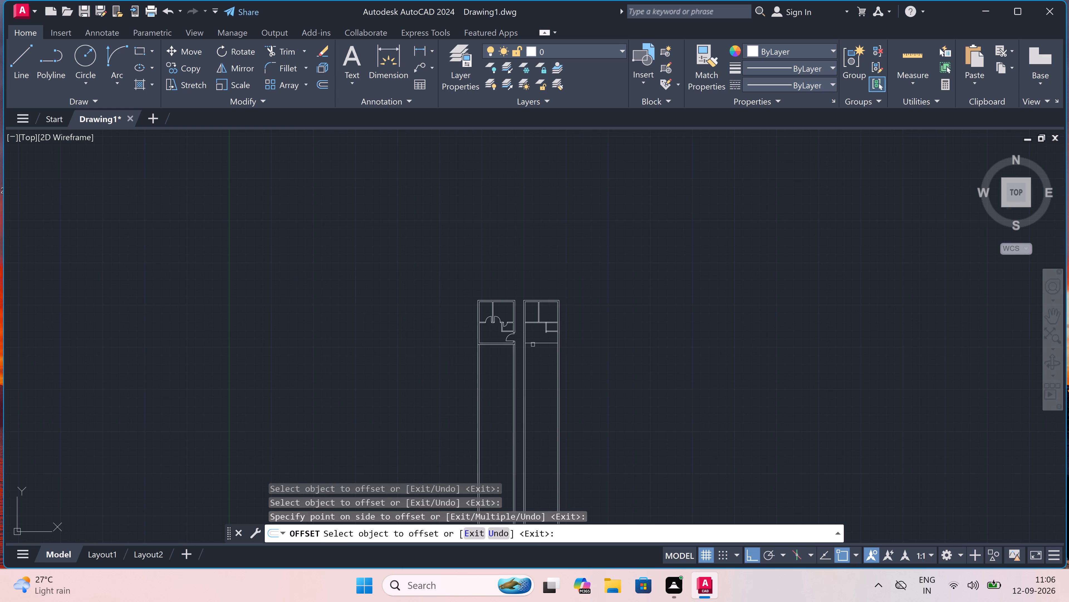
scroll(532, 343, "up", 5)
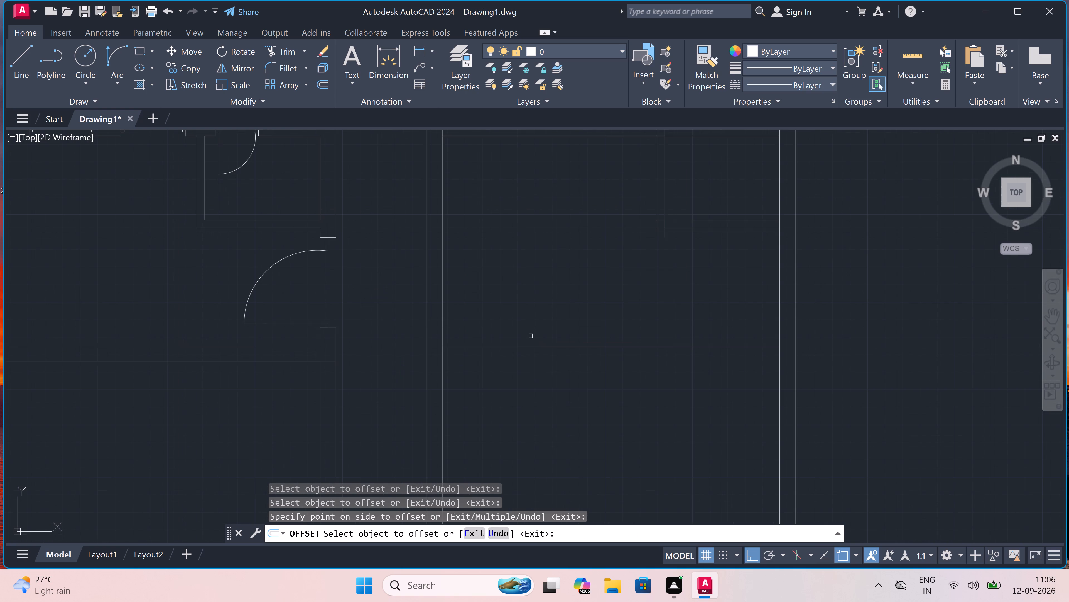
key("Escape")
Offset the new area's lowest horizontal line 9" downward to form the bottom wall.
type("o")
key("space")
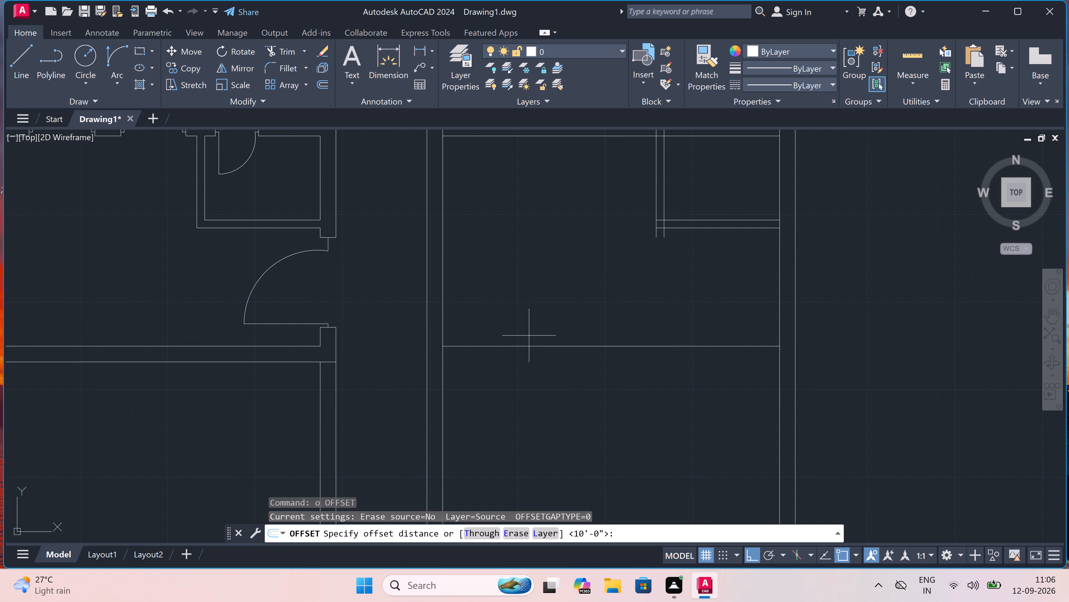
left_click(524, 340)
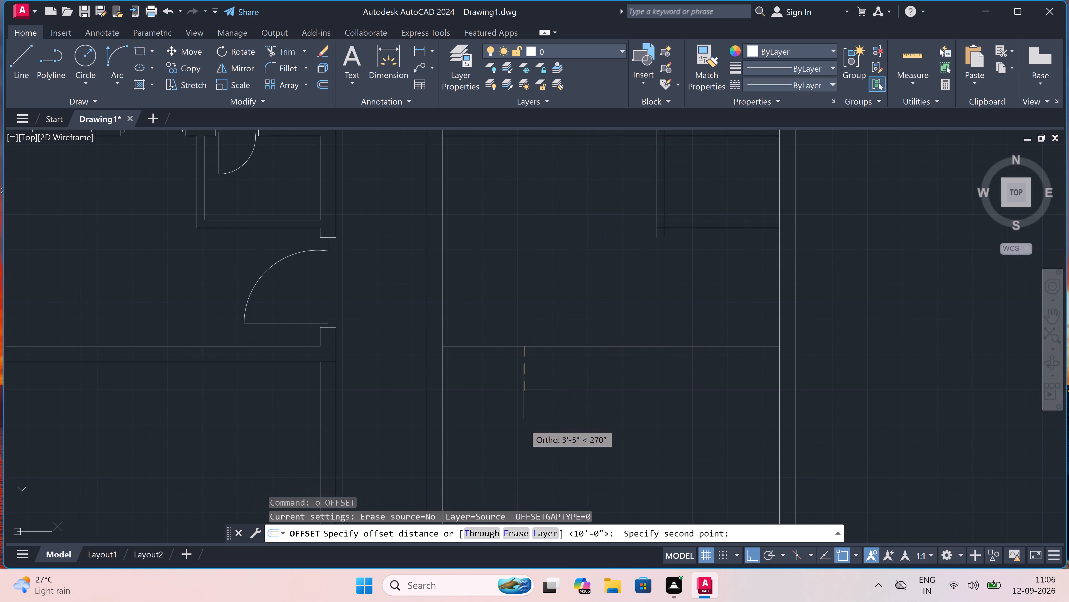
type("9\"")
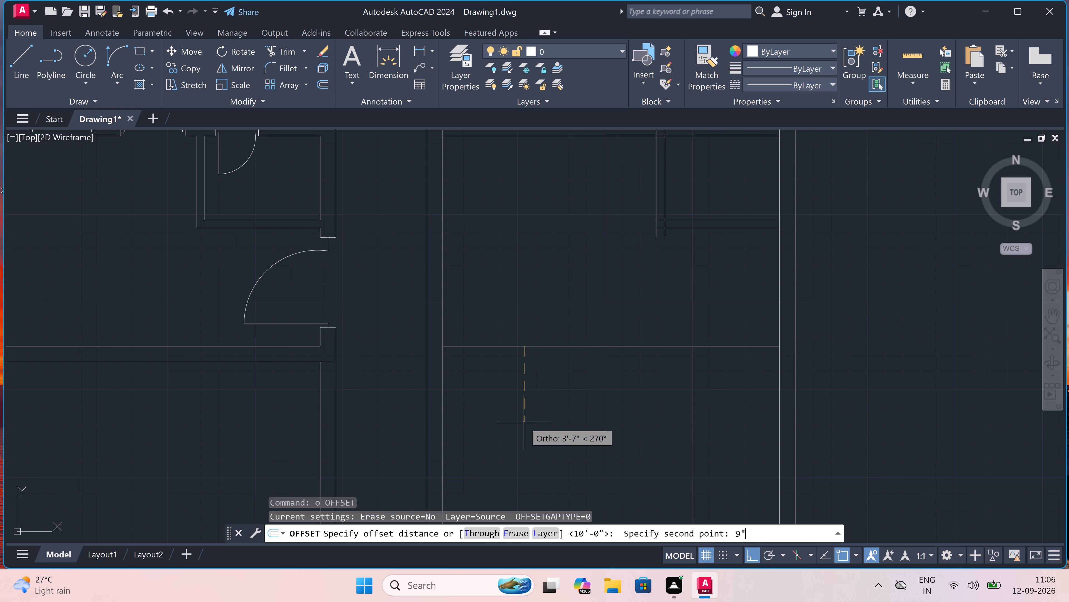
key("space")
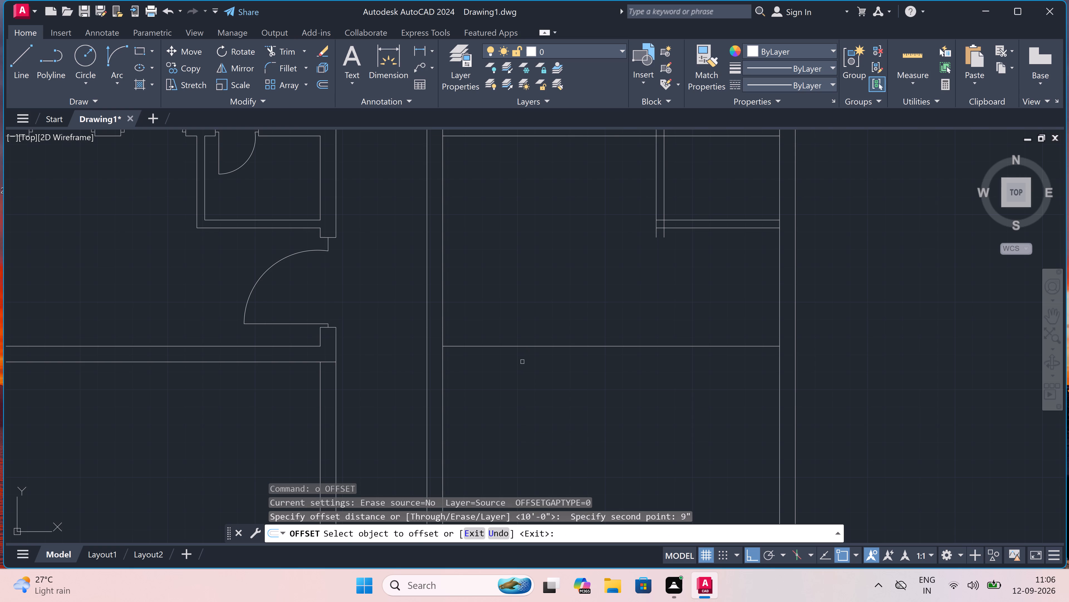
double_click(517, 346)
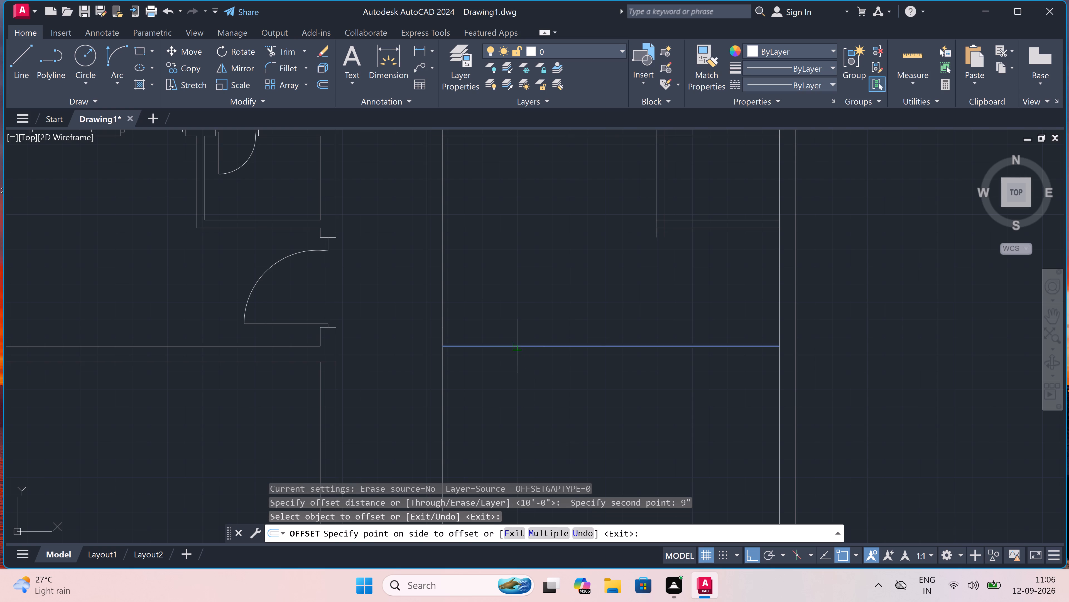
left_click(519, 380)
key("Escape")
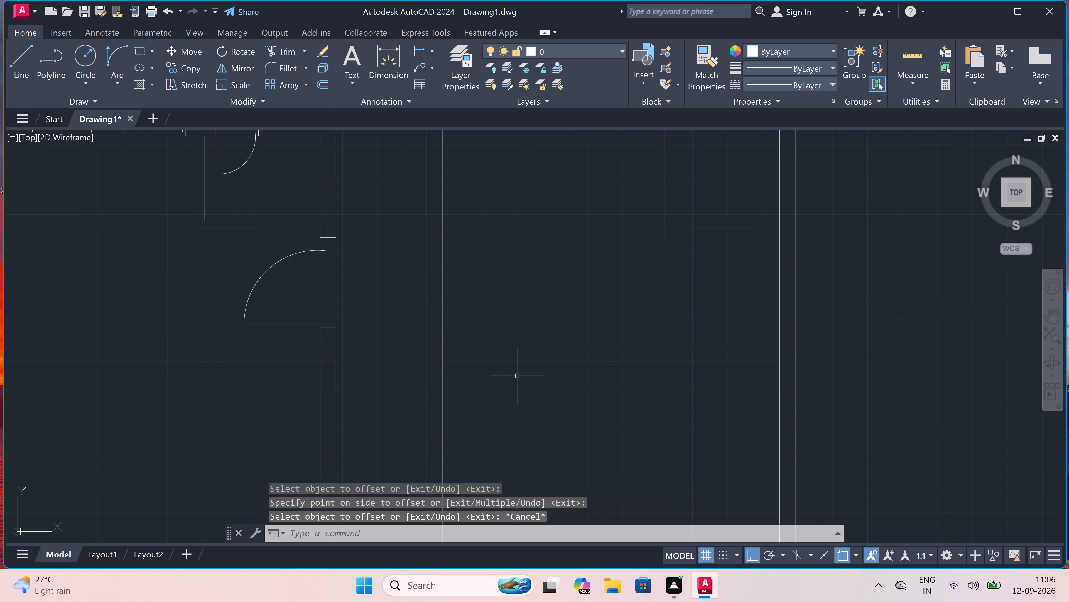
Extend both bottom wall lines of the new area to the outer lines of its left and right walls.
key("e")
type("x")
key("space")
left_click(494, 393)
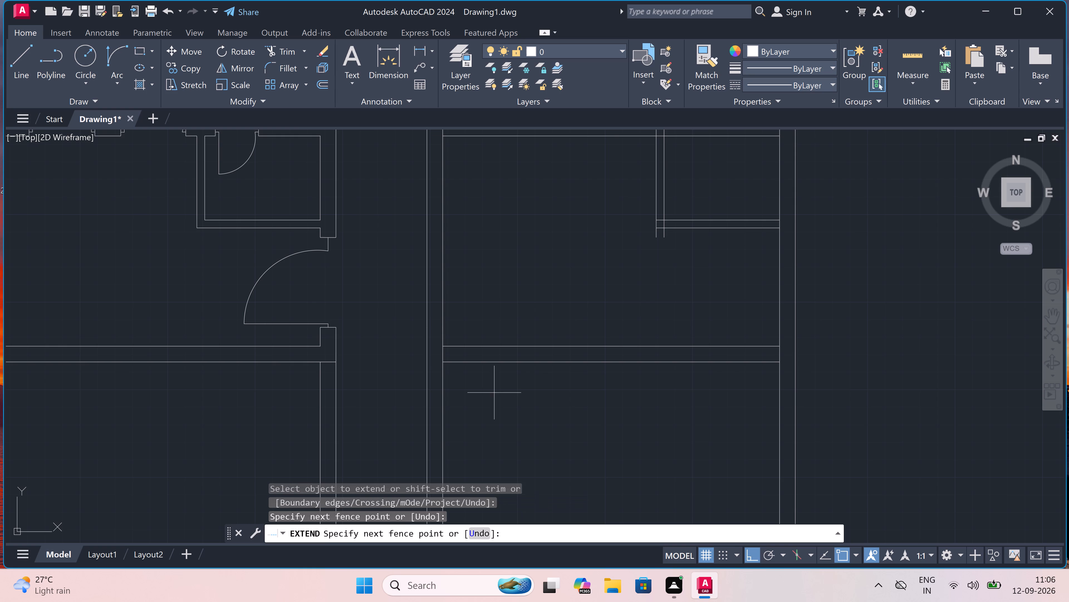
left_click(478, 327)
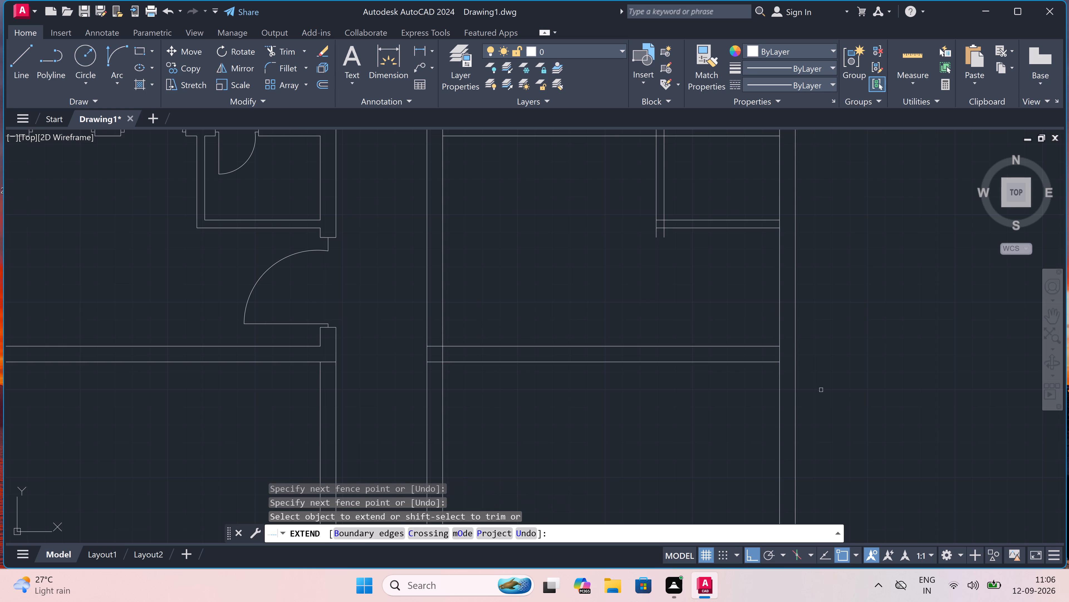
left_click(770, 385)
left_click(757, 313)
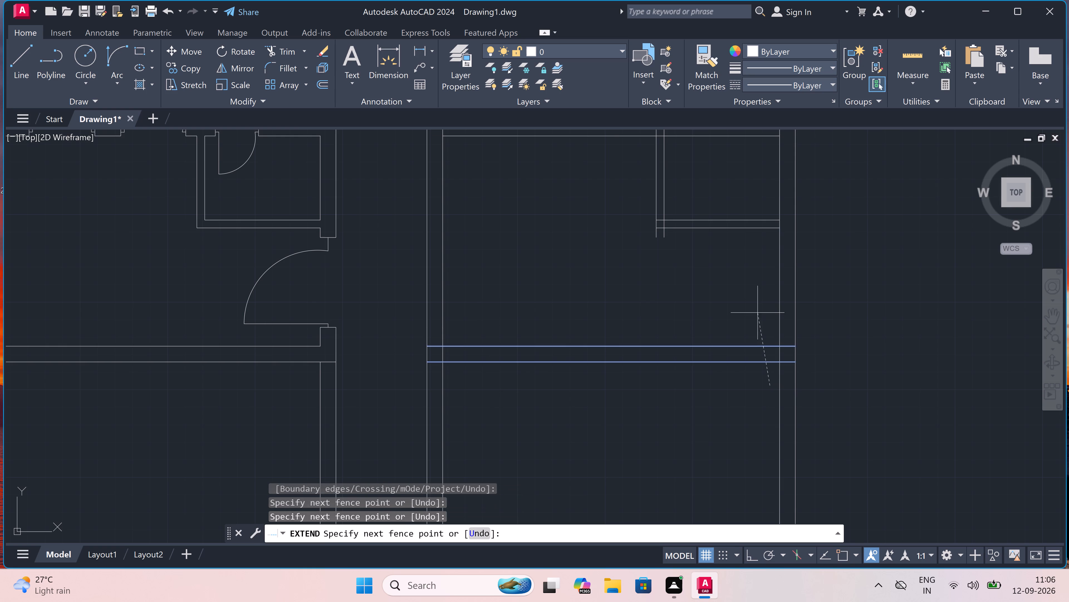
key("Escape")
Trim the overlapping inner wall lines at the new area's bottom-left wall corner.
key("t")
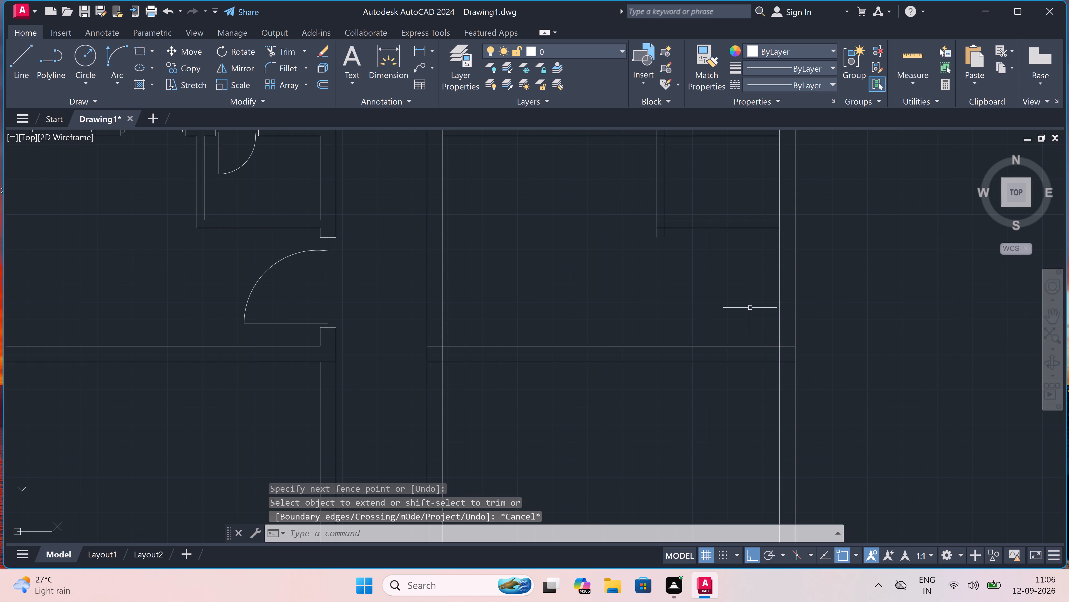
key("r")
key("space")
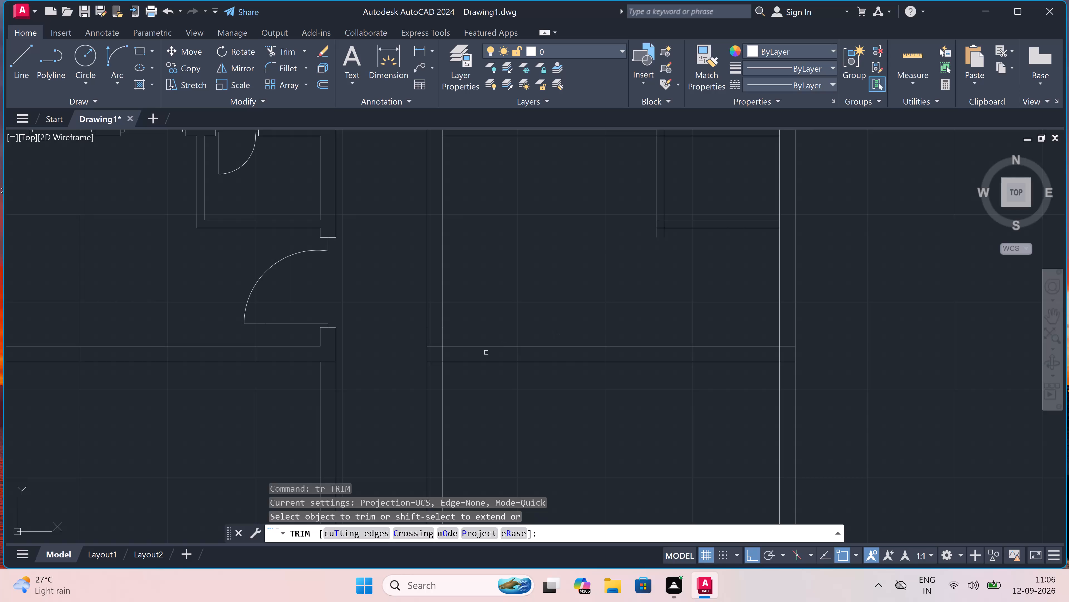
scroll(454, 356, "up", 2)
left_click(452, 355)
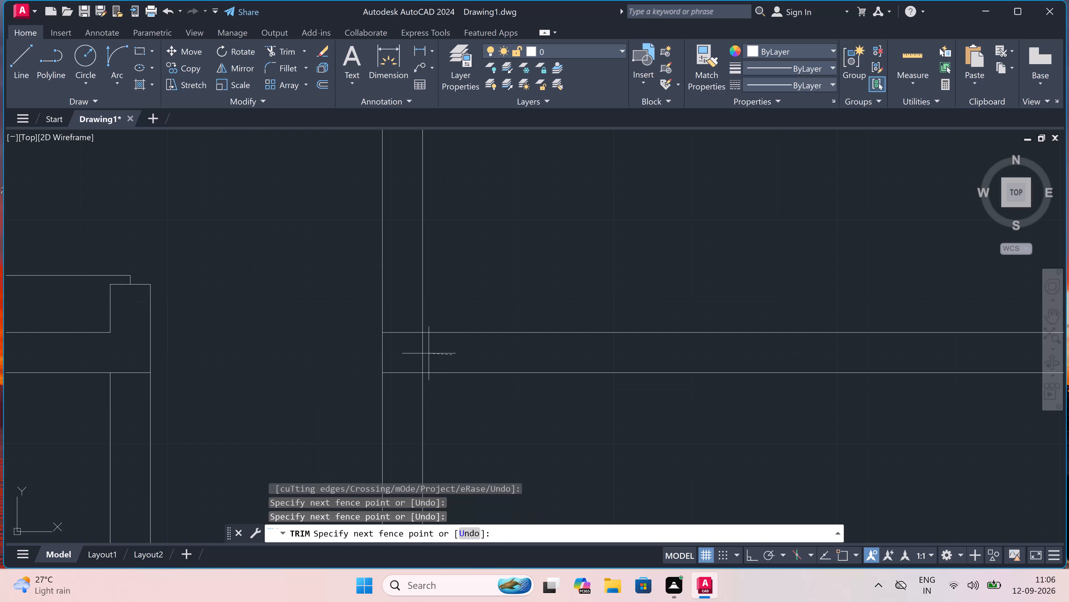
left_click(402, 351)
left_click_drag(402, 350, 402, 348)
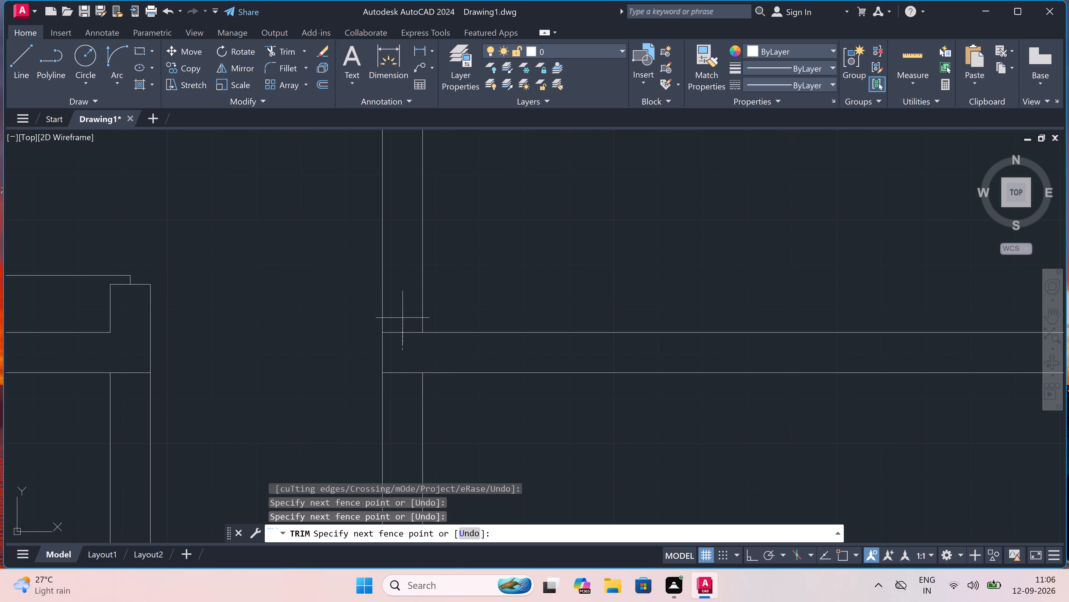
left_click(403, 308)
Trim the overlapping inner wall lines at the new area's bottom-right wall corner.
scroll(403, 308, "down", 3)
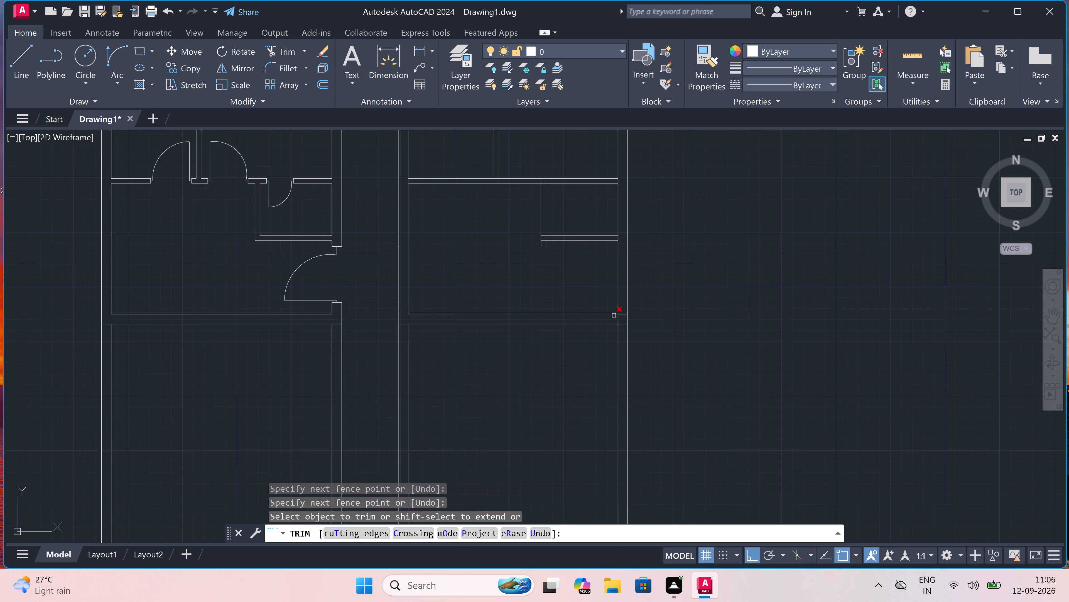
scroll(624, 319, "up", 3)
left_click(607, 315)
left_click(615, 277)
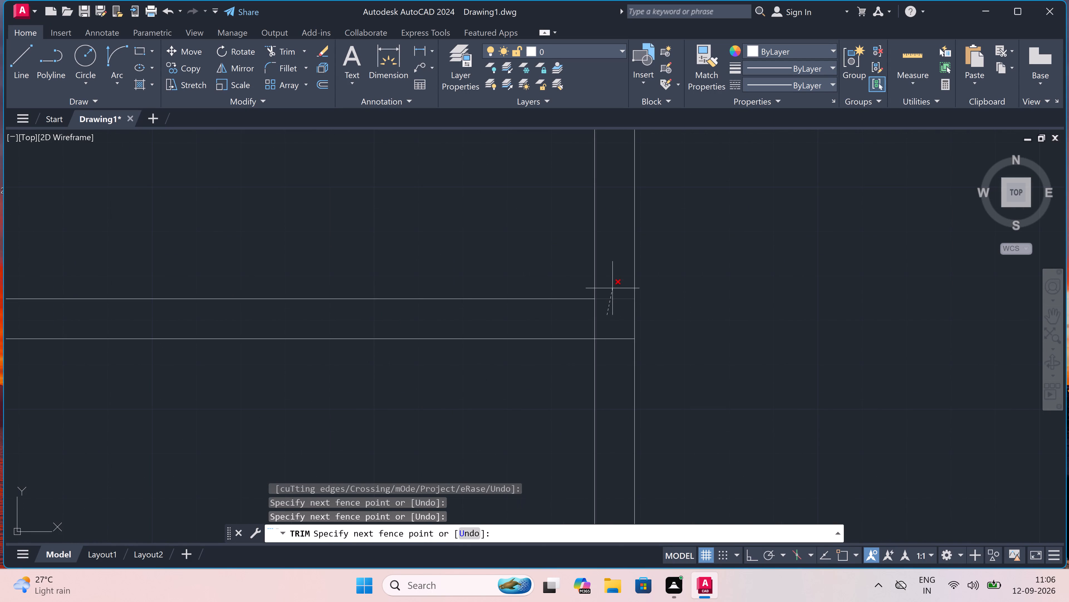
left_click(615, 278)
left_click_drag(615, 289, 612, 302)
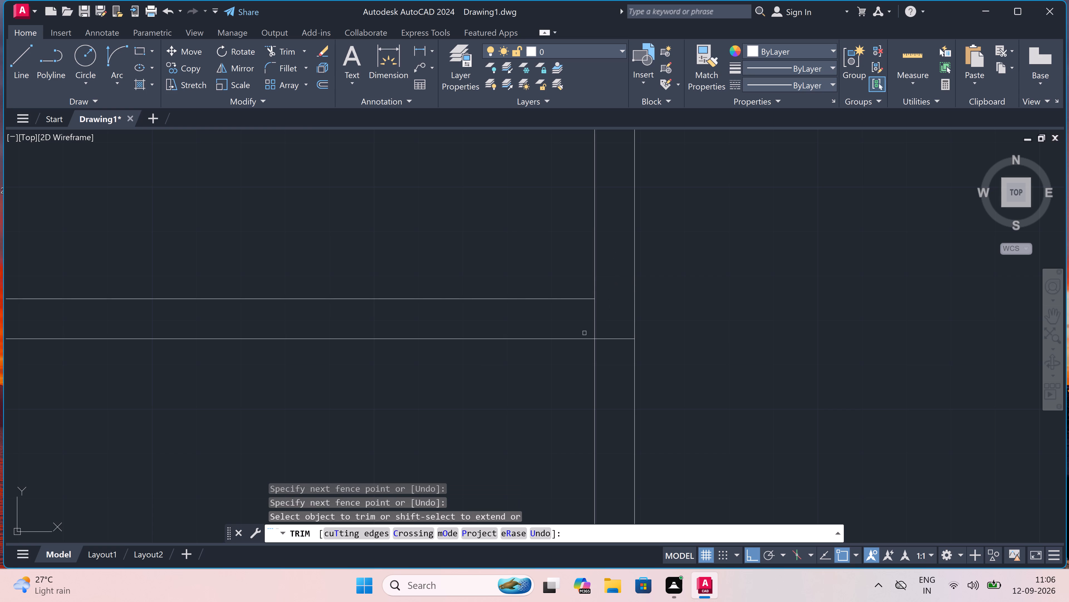
left_click(583, 331)
left_click(601, 312)
Trim the right wall's inner line within the thickness of both horizontal partitions in the new area.
scroll(602, 312, "down", 5)
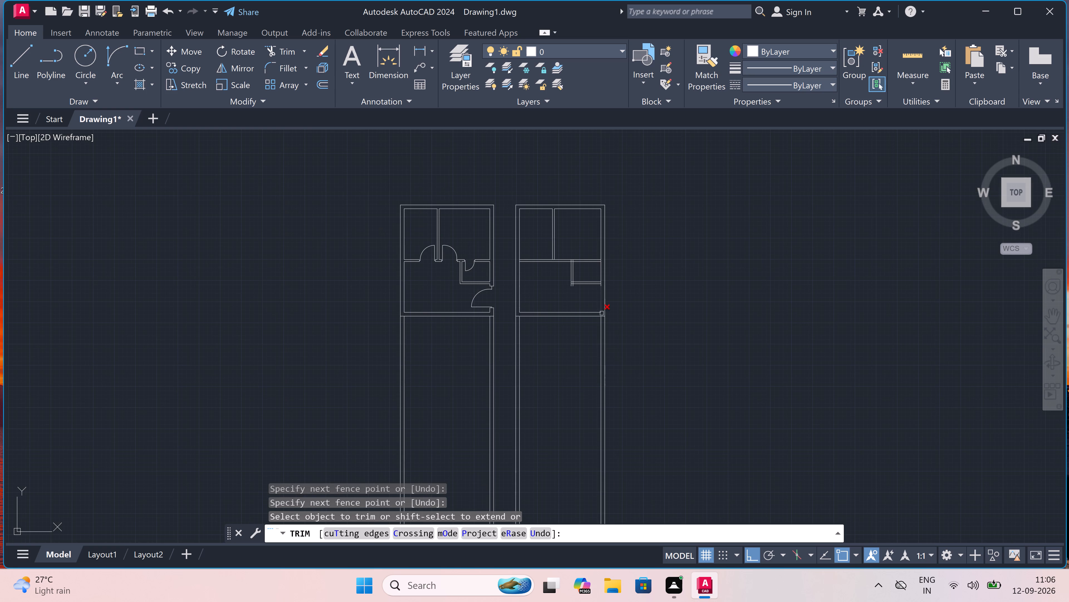
scroll(598, 278, "up", 4)
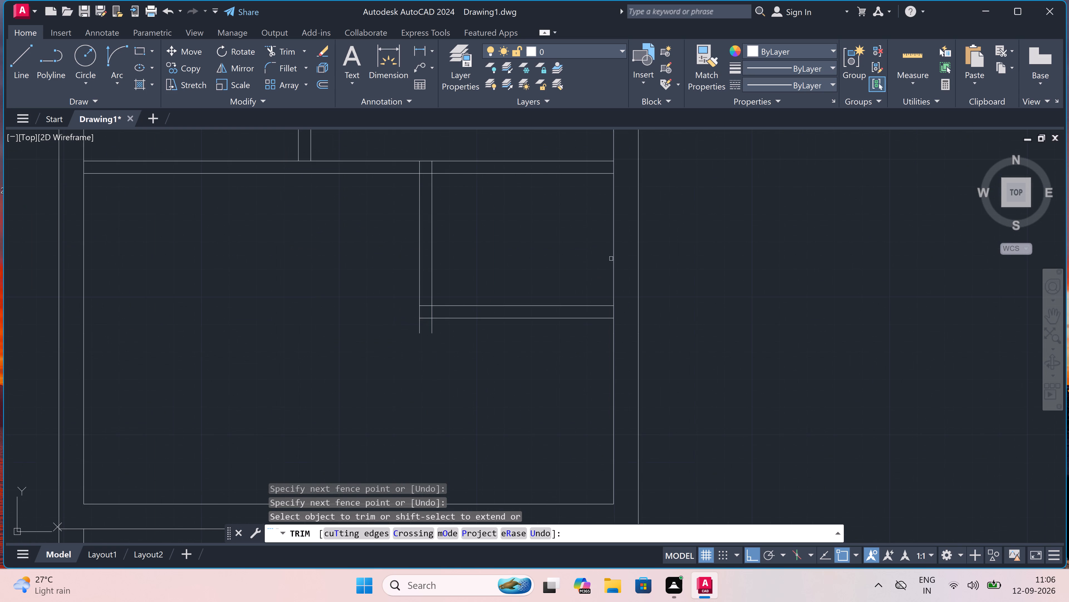
scroll(611, 304, "up", 3)
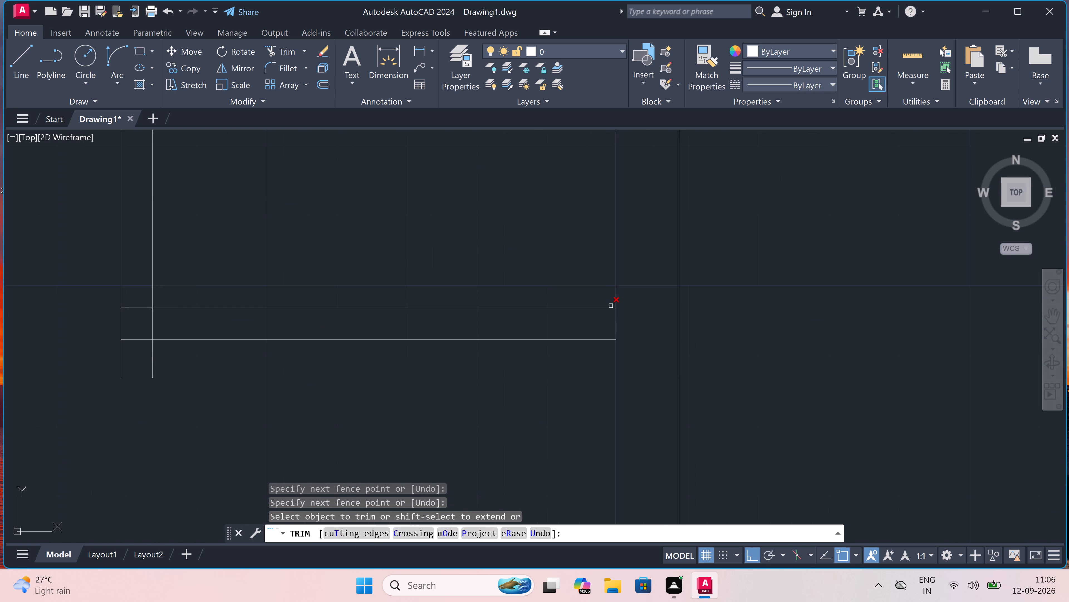
left_click(612, 320)
left_click(619, 324)
scroll(619, 324, "down", 4)
scroll(619, 262, "up", 3)
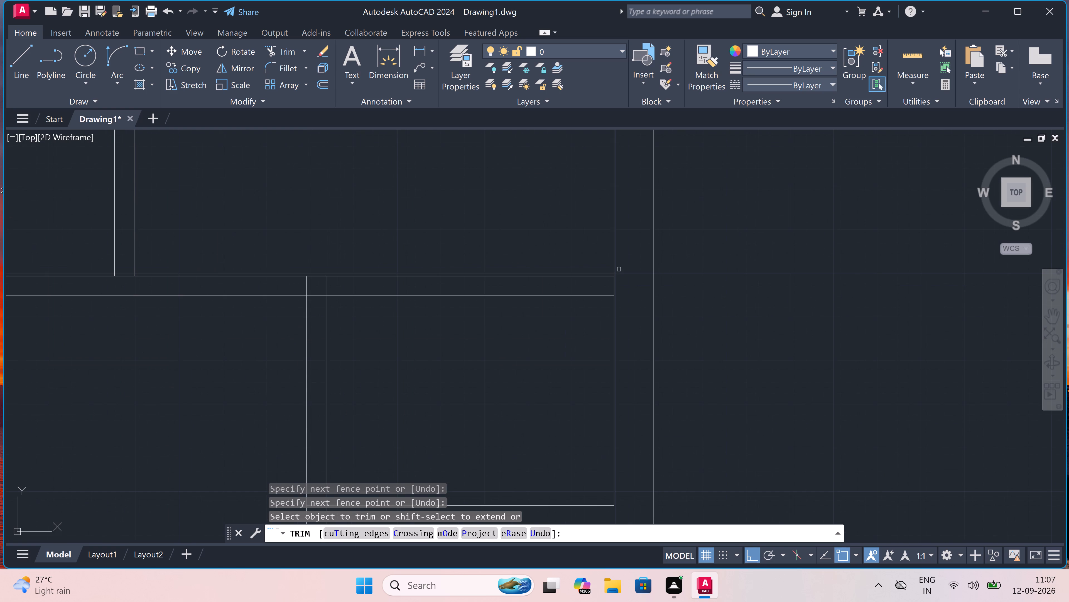
left_click(609, 287)
left_click(616, 287)
Trim the crossing lines where the short vertical partition meets the new area's first horizontal partition.
left_click(298, 280)
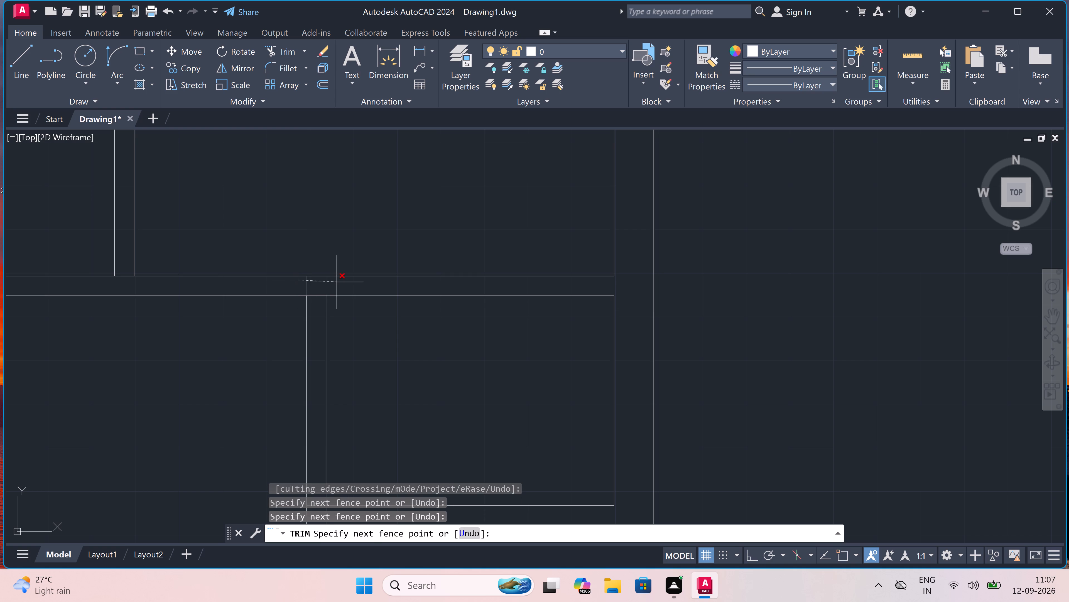
double_click(338, 282)
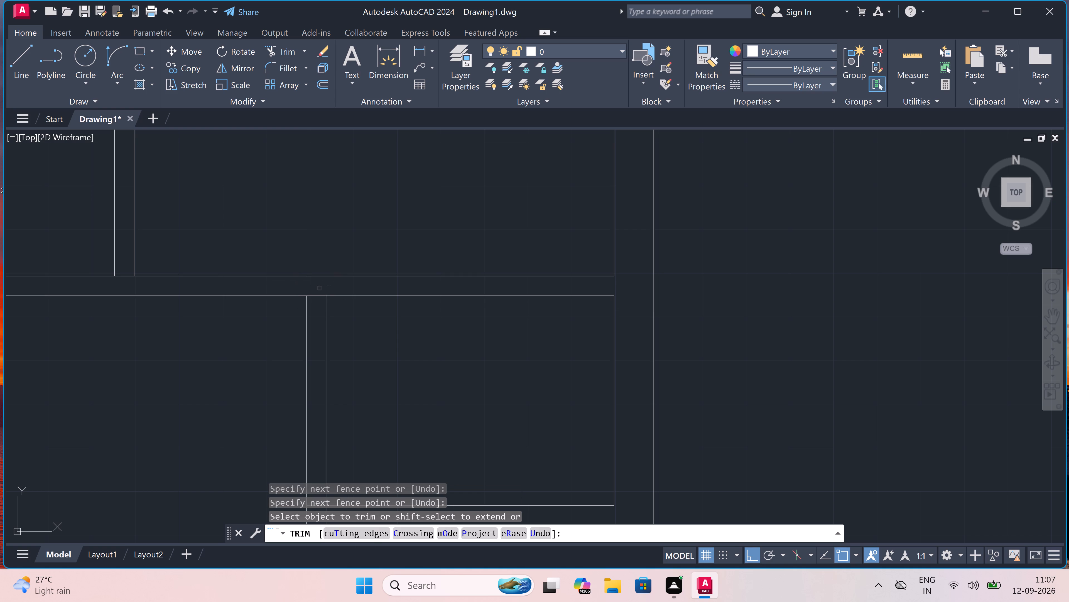
left_click(317, 289)
double_click(315, 313)
Trim the overhanging and crossing lines at the corner of the short vertical partition and the second horizontal partition.
scroll(315, 313, "down", 5)
scroll(312, 329, "up", 3)
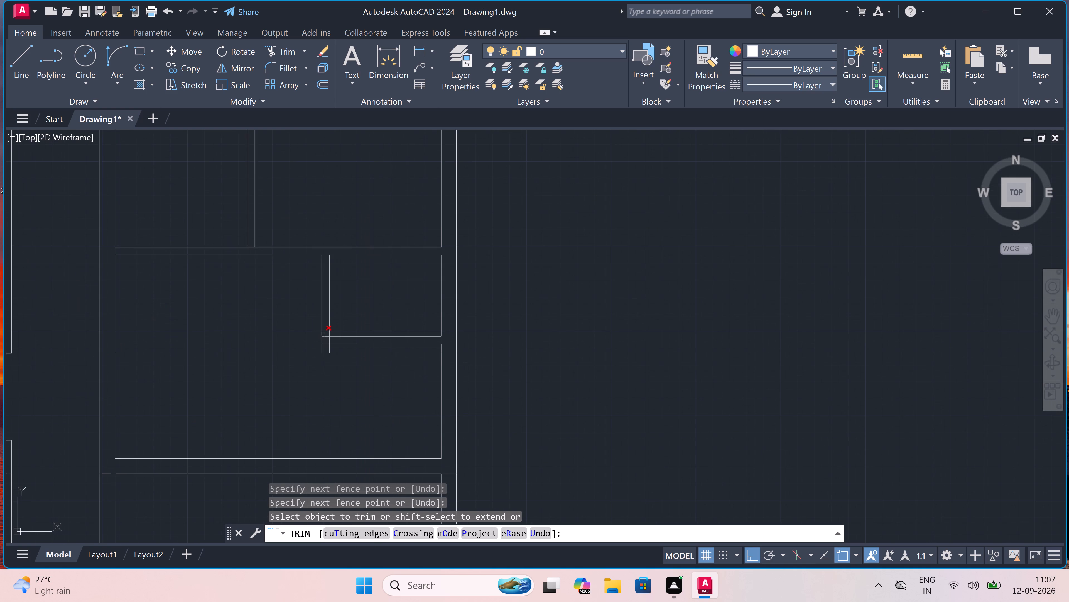
scroll(332, 341, "up", 4)
scroll(304, 323, "up", 2)
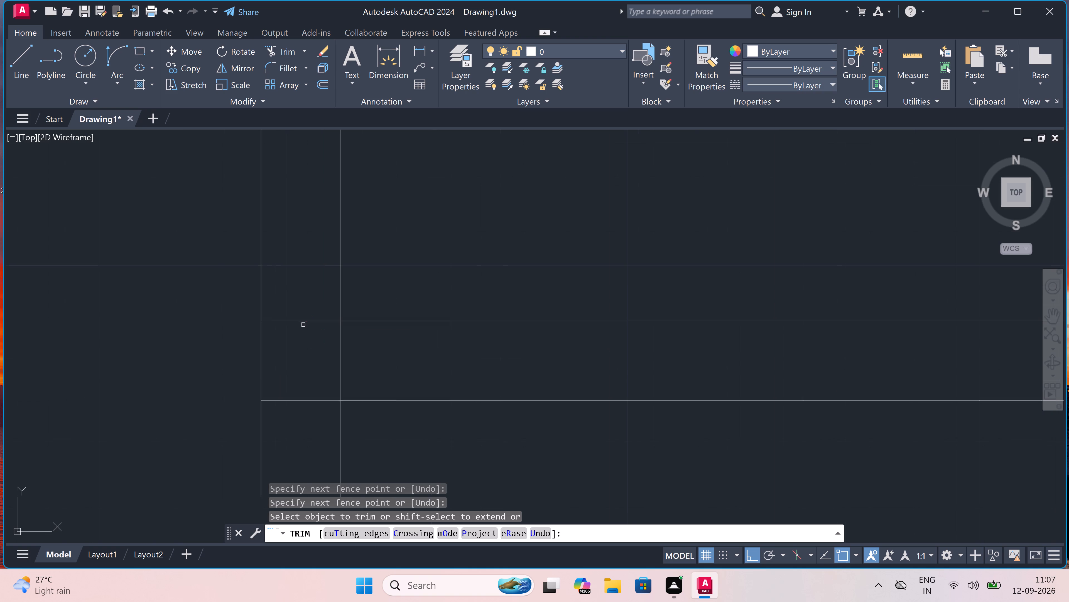
left_click(236, 420)
left_click(369, 428)
left_click(346, 369)
left_click(317, 363)
left_click_drag(317, 362, 317, 359)
left_click(308, 305)
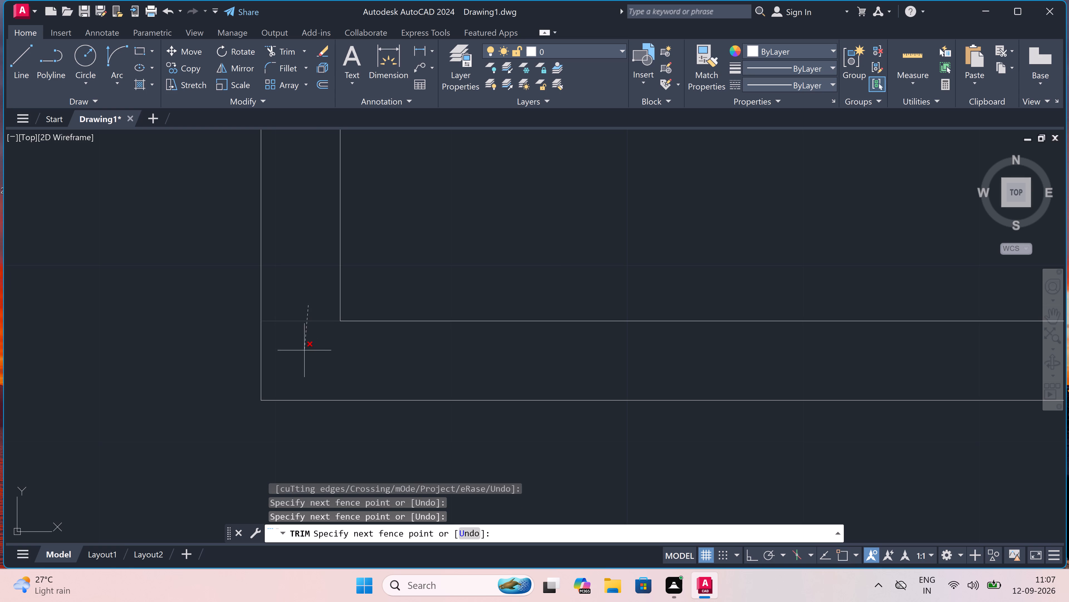
left_click(304, 350)
Trim the left wall's inner line within the thickness of the new area's first horizontal partition.
scroll(304, 351, "down", 9)
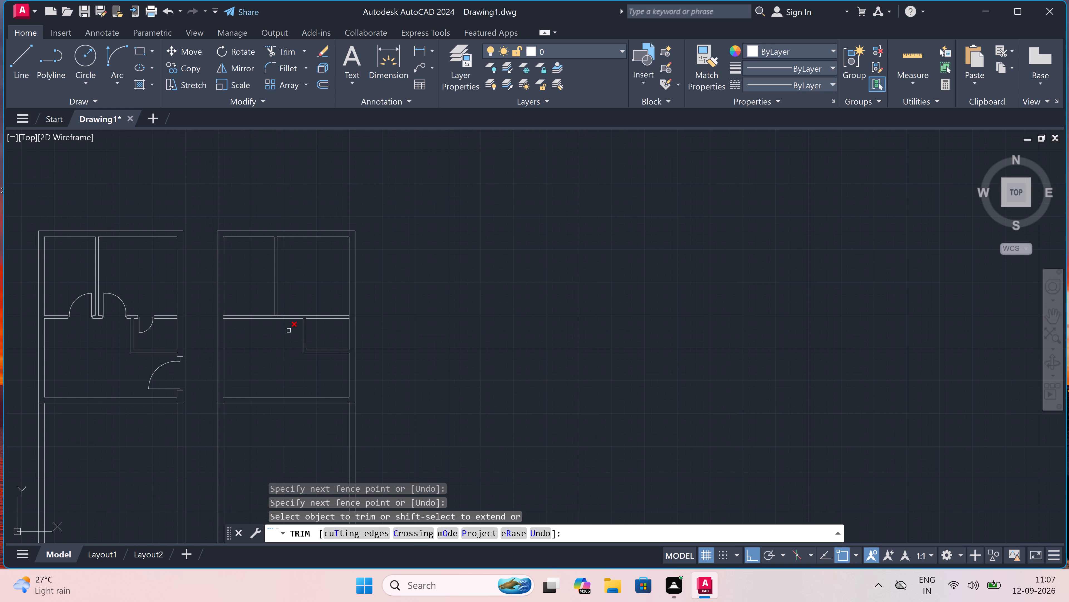
scroll(204, 307, "up", 4)
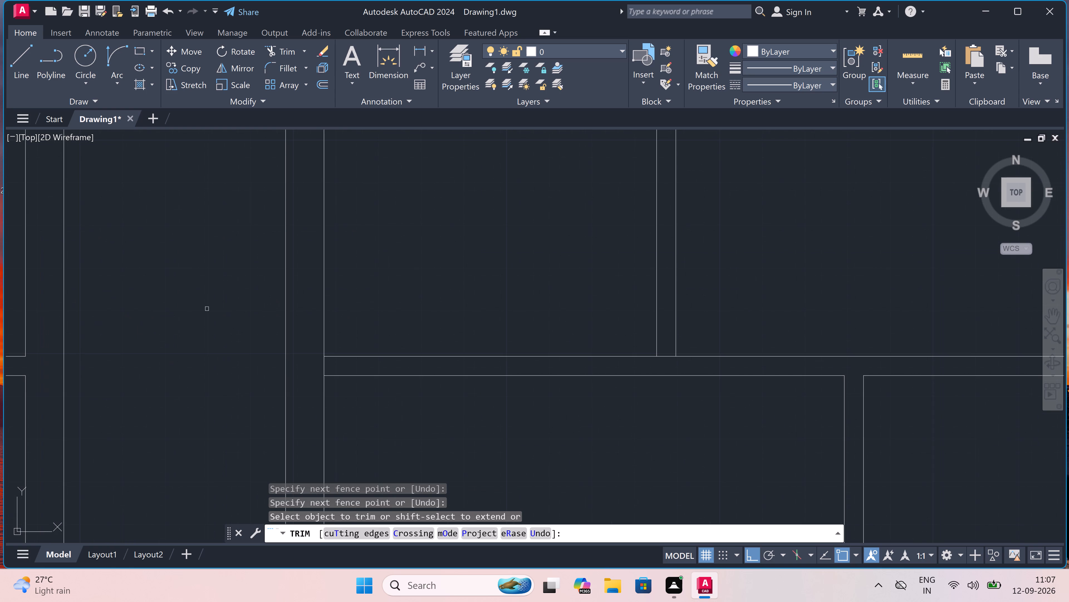
scroll(322, 376, "up", 2)
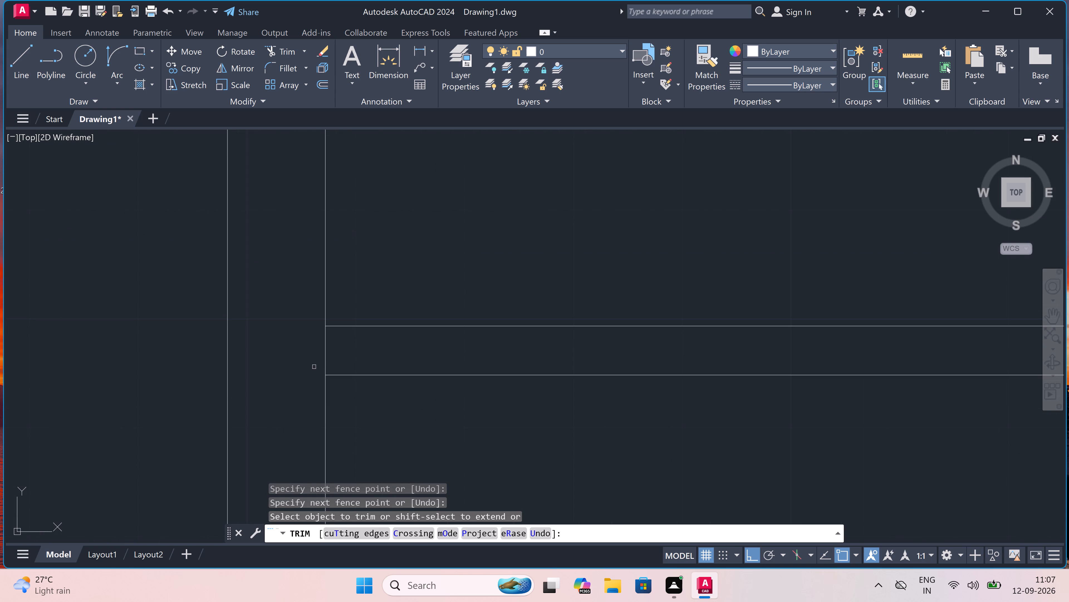
left_click_drag(314, 361, 318, 361)
left_click(383, 361)
key("Escape")
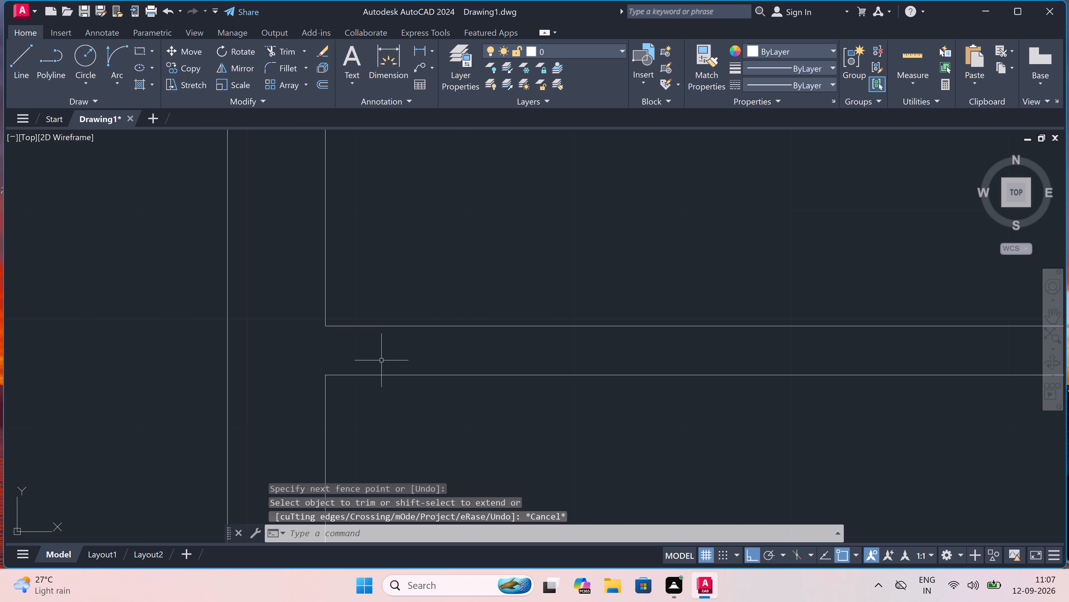
Draw a short line across the first horizontal partition's thickness, just left of the upper vertical partition.
scroll(381, 360, "down", 5)
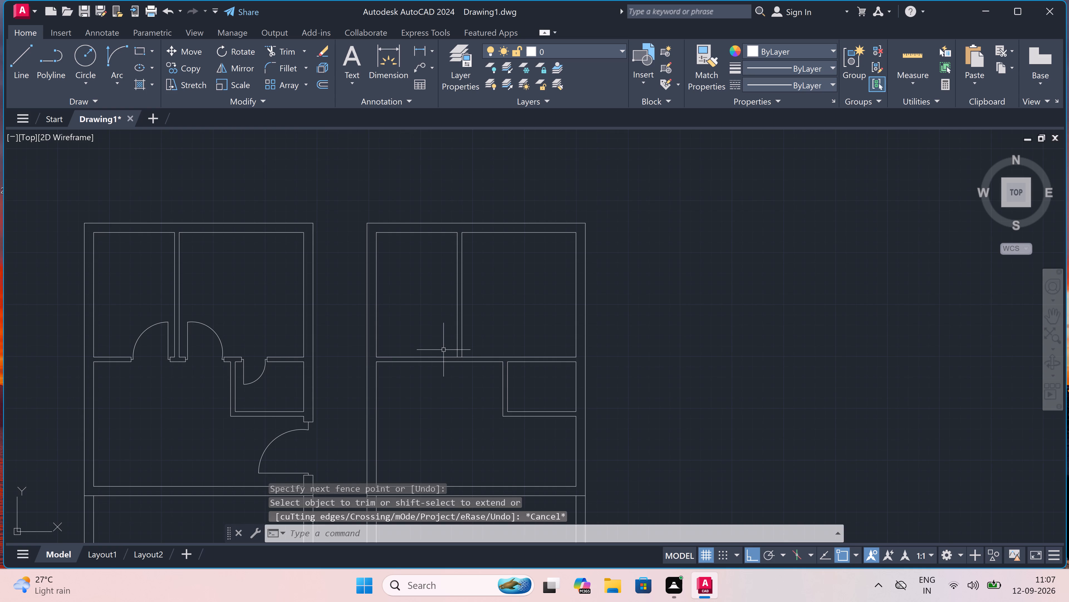
type("l")
key("space")
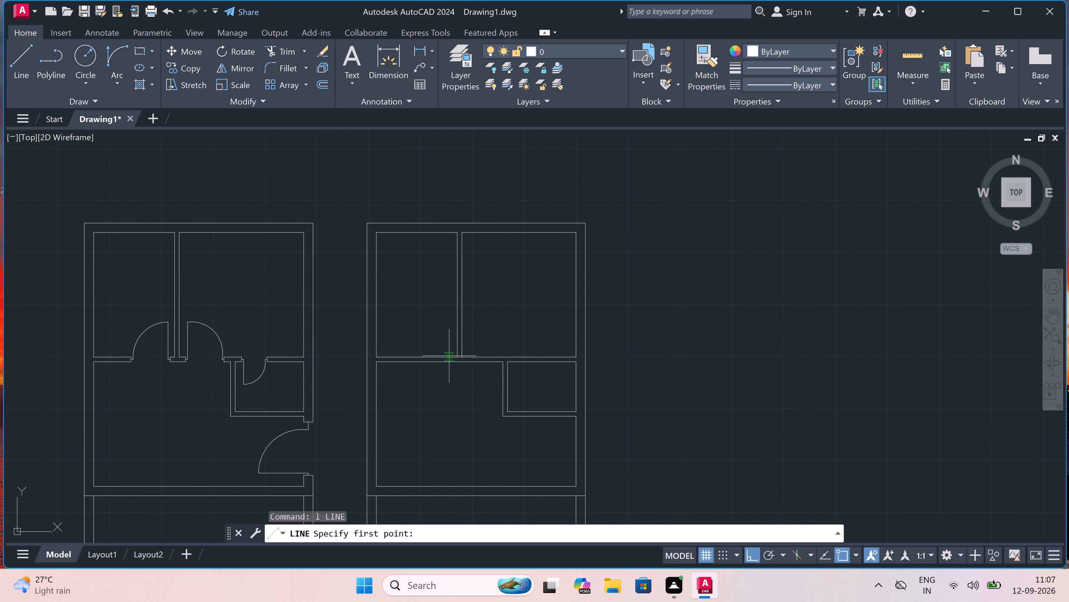
scroll(449, 356, "up", 1)
left_click(448, 356)
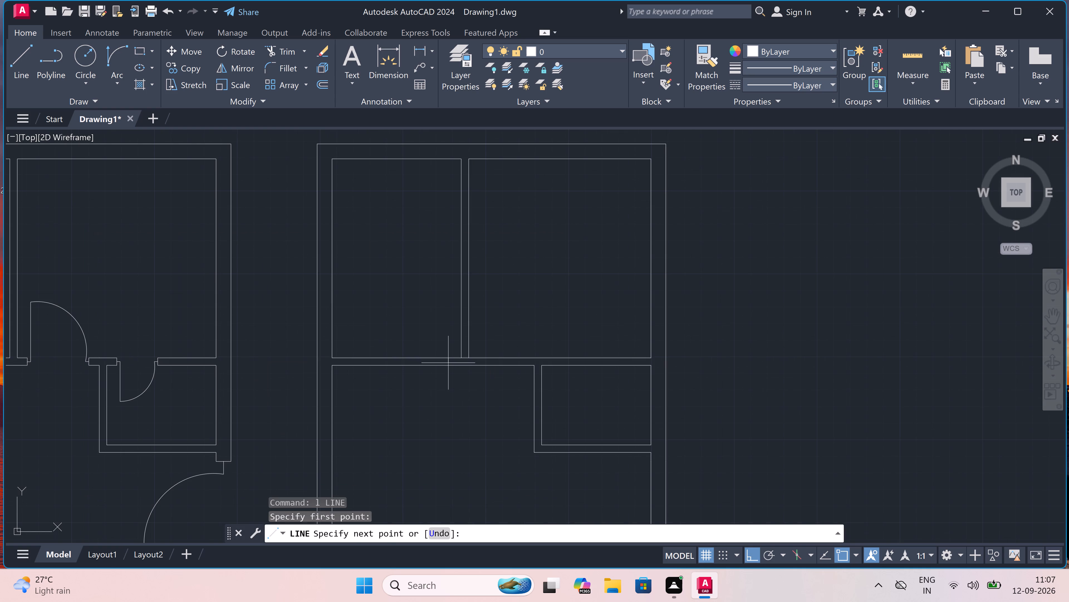
left_click(449, 365)
key("Escape")
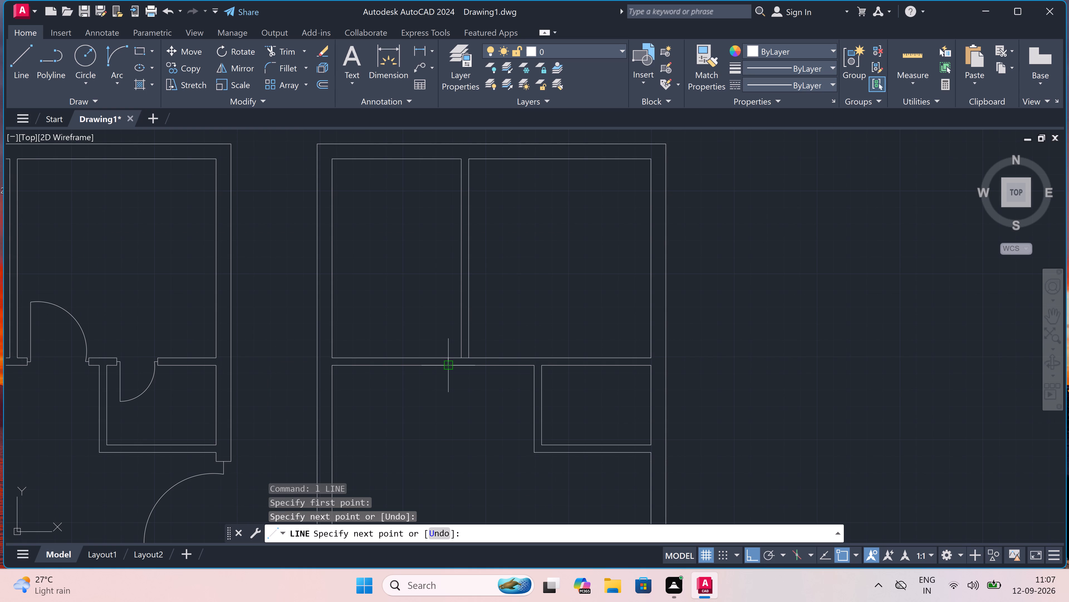
Draw two jamb lines across the first horizontal partition, one just right of the upper vertical partition and one just left of the short vertical partition.
scroll(535, 341, "up", 2)
key("space")
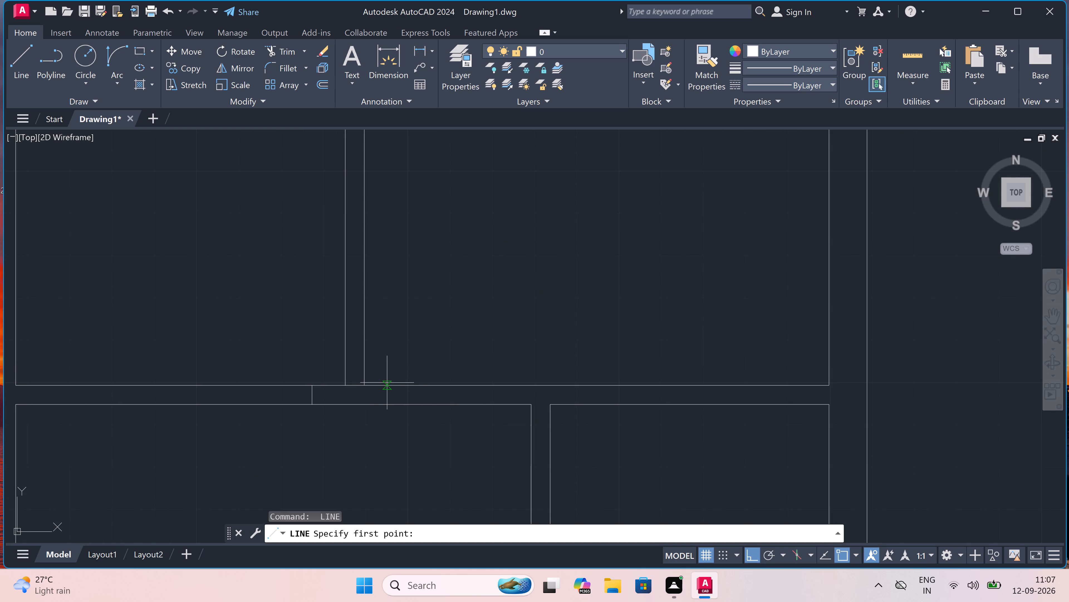
left_click_drag(389, 383, 392, 390)
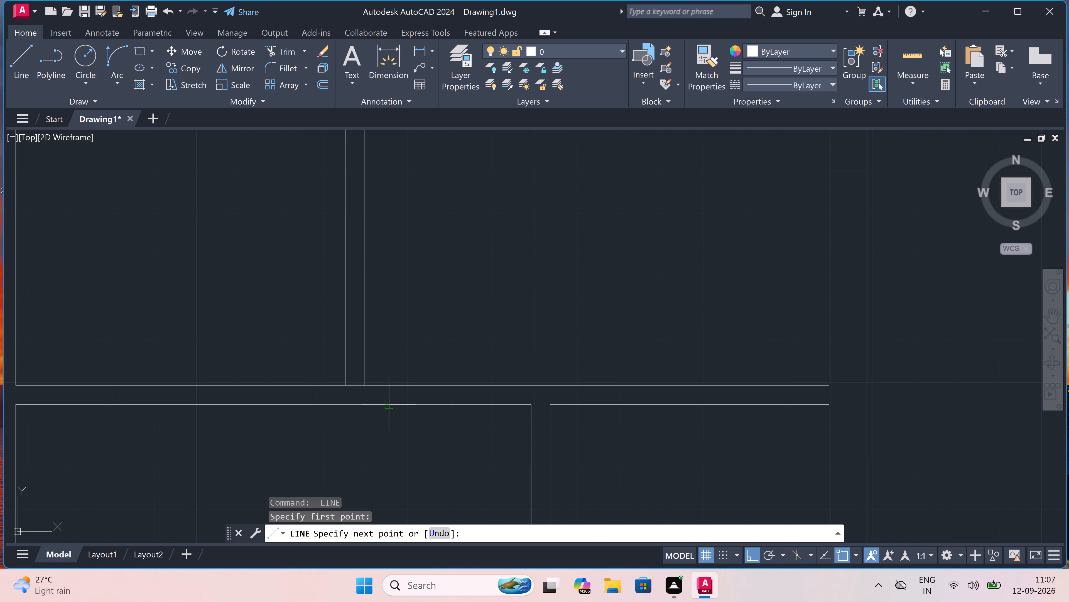
double_click(392, 400)
key("Escape")
key("space")
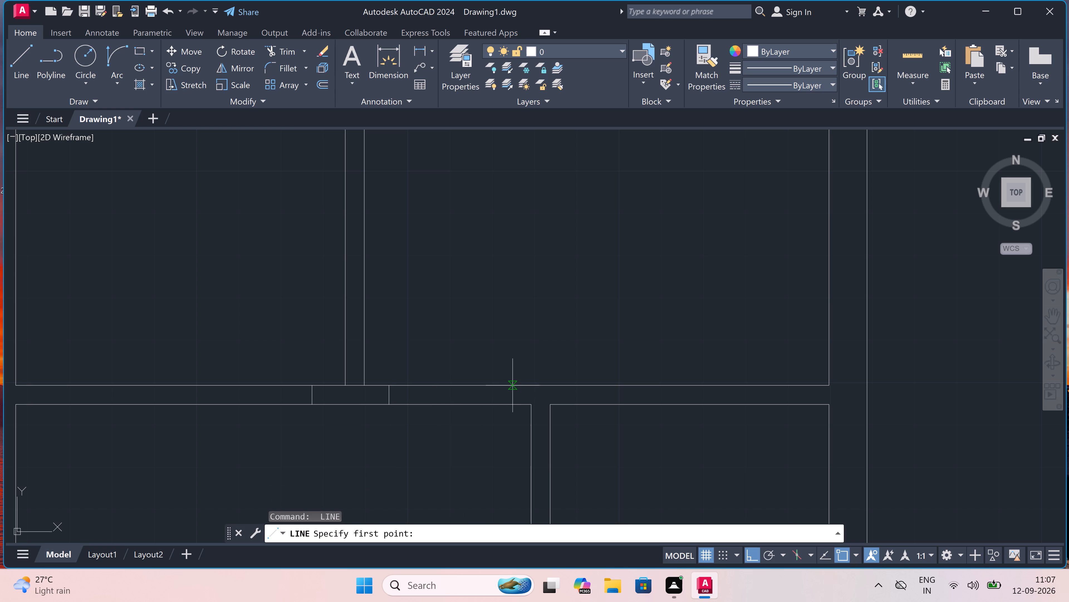
left_click_drag(516, 385, 519, 393)
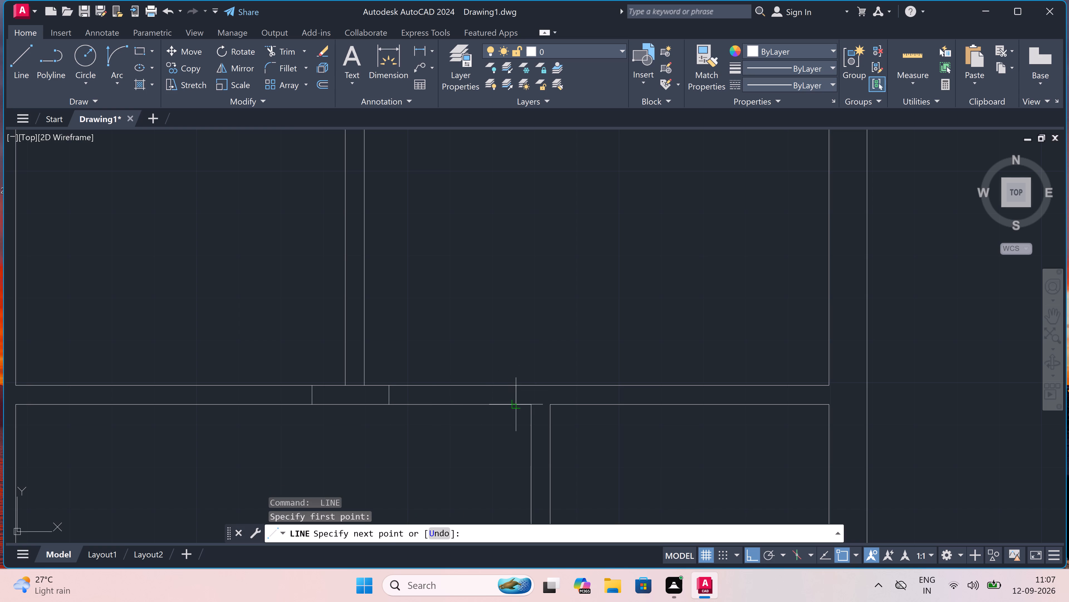
left_click(512, 402)
key("Escape")
Draw two jamb lines across the first horizontal partition above the small room, one near the short vertical partition and one farther right.
key("space")
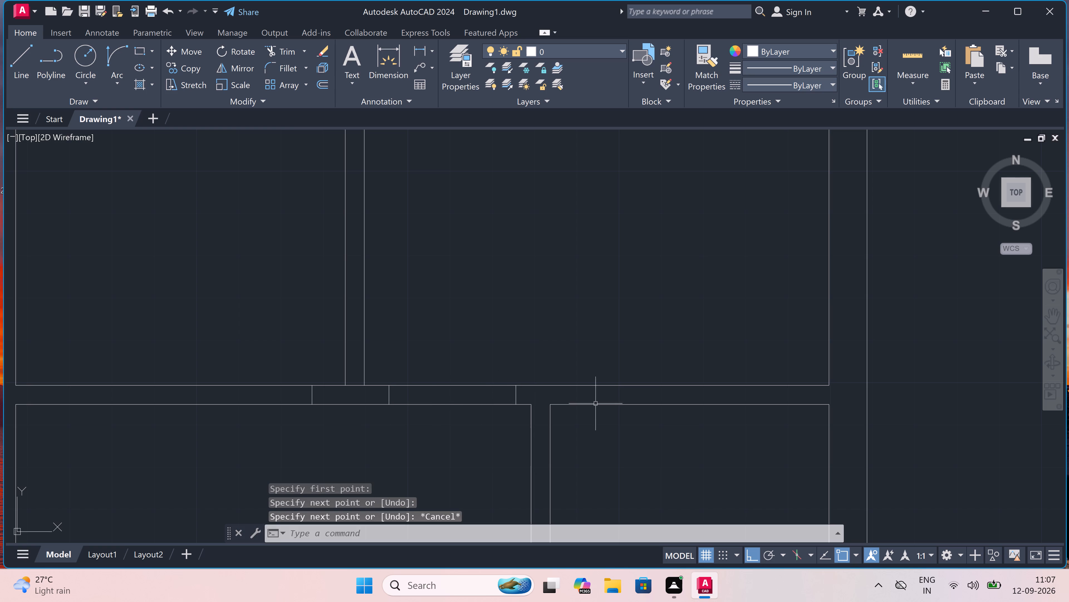
left_click(573, 385)
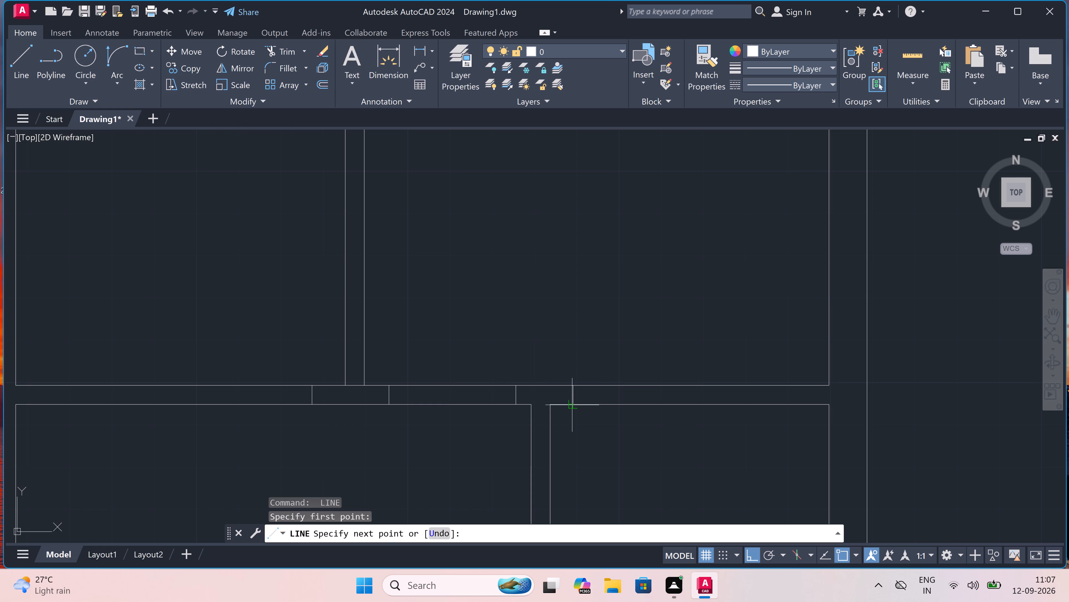
left_click(572, 405)
scroll(572, 405, "down", 3)
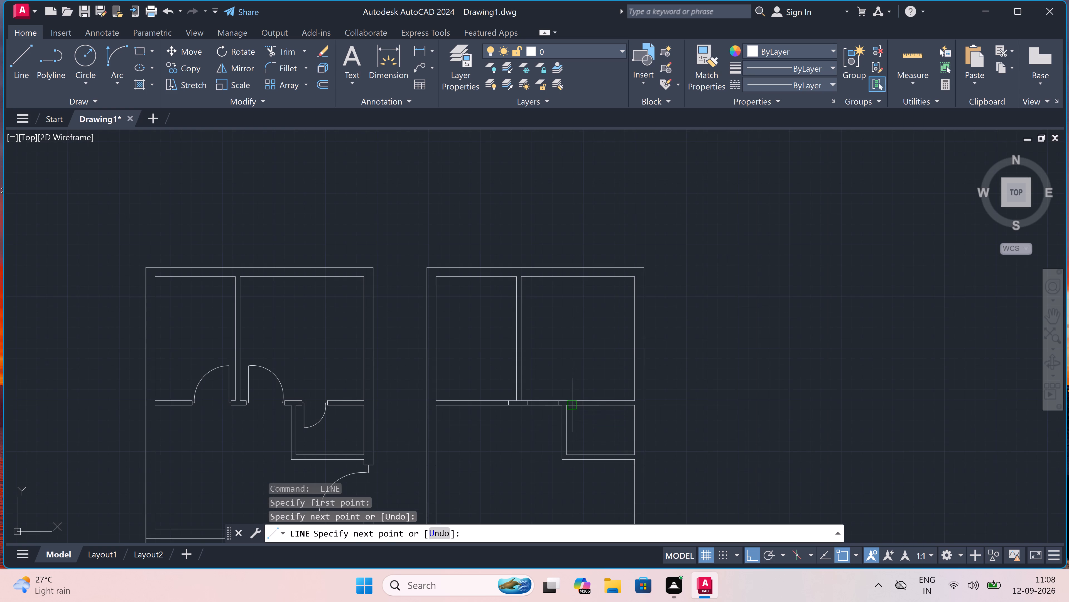
scroll(588, 400, "up", 3)
key("space")
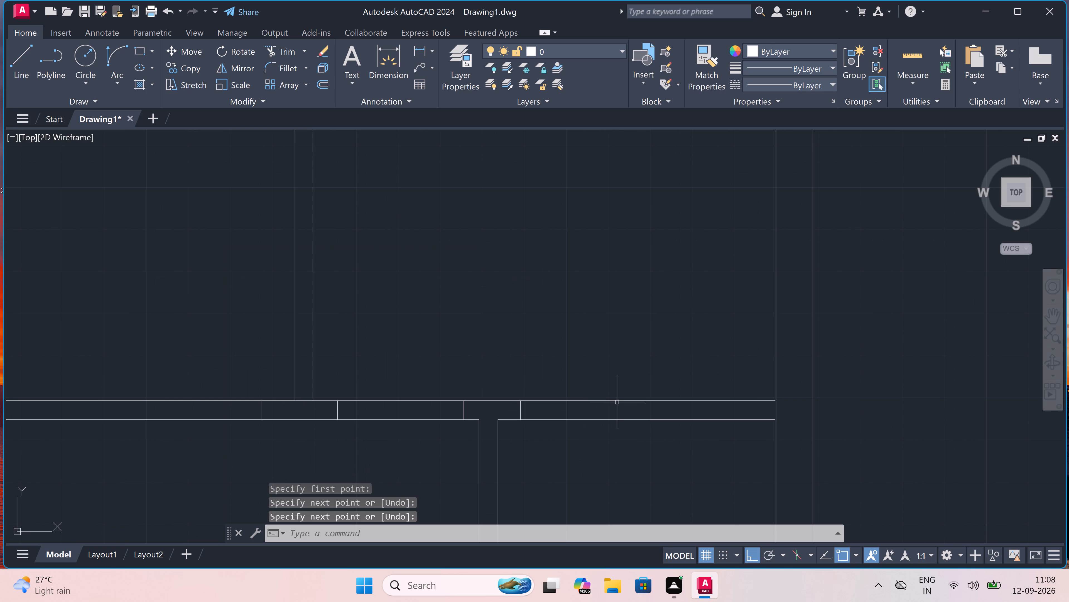
key("space")
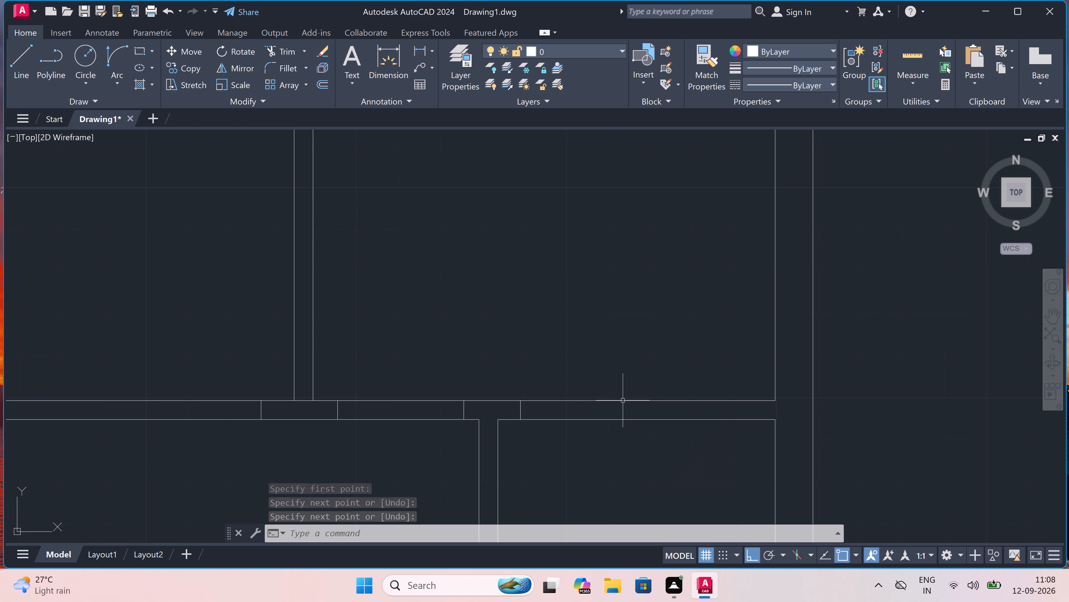
left_click(618, 400)
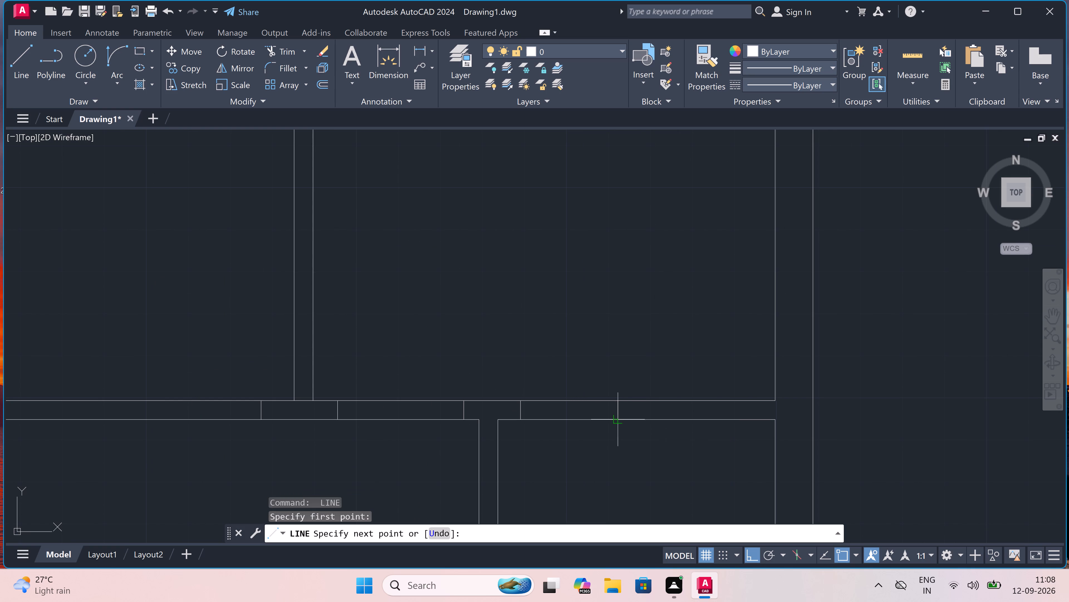
double_click(618, 420)
key("Escape")
scroll(581, 421, "down", 2)
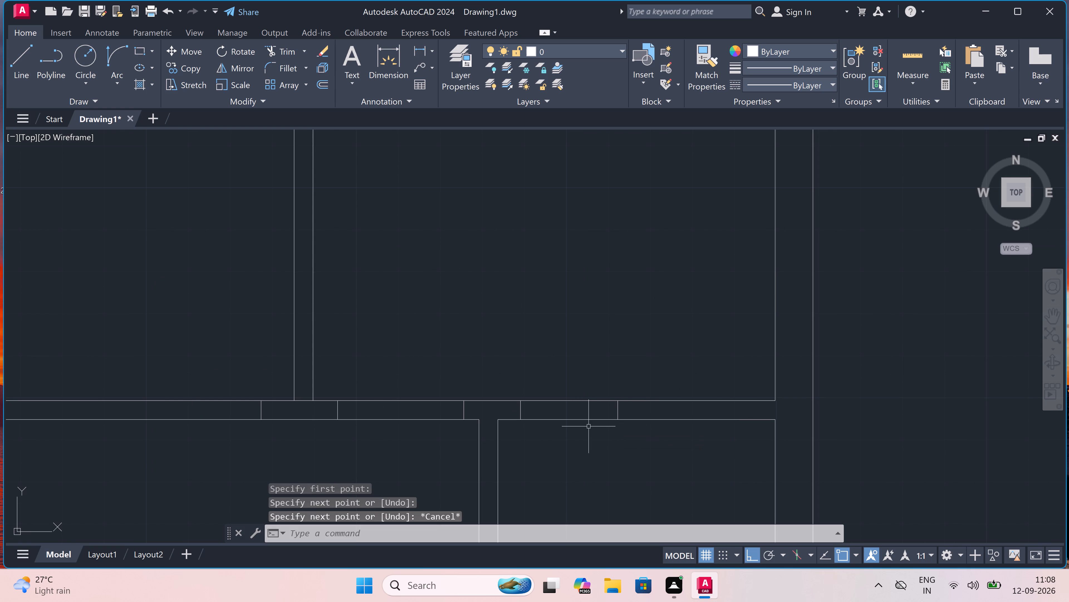
scroll(582, 422, "down", 2)
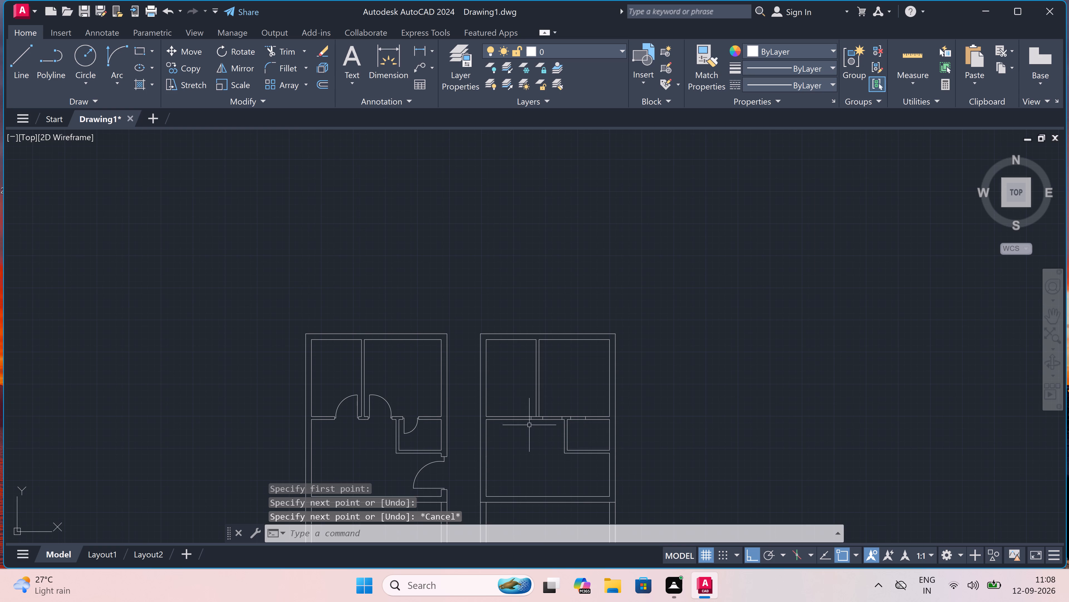
Draw a jamb line across the first horizontal partition below the upper-left room, about midway between the left wall and the upper vertical partition.
scroll(534, 423, "up", 3)
key("space")
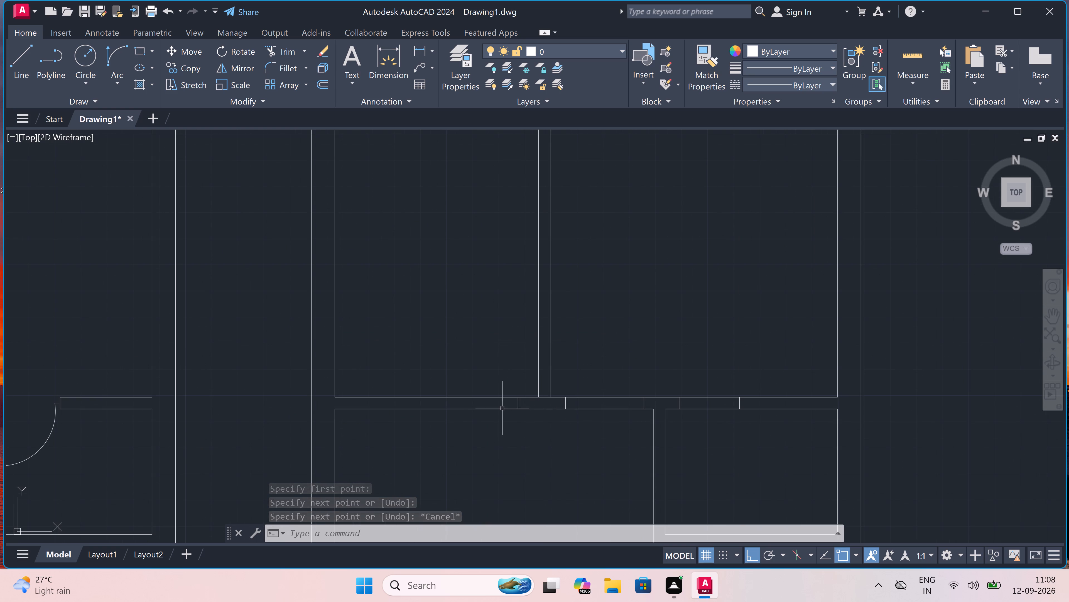
scroll(428, 401, "down", 1)
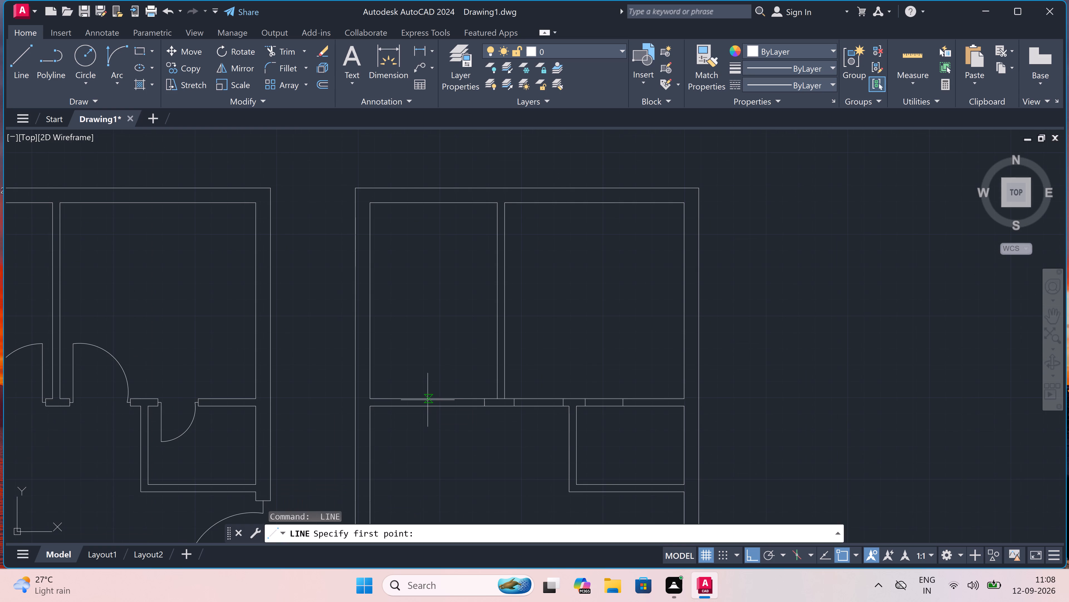
scroll(428, 399, "down", 1)
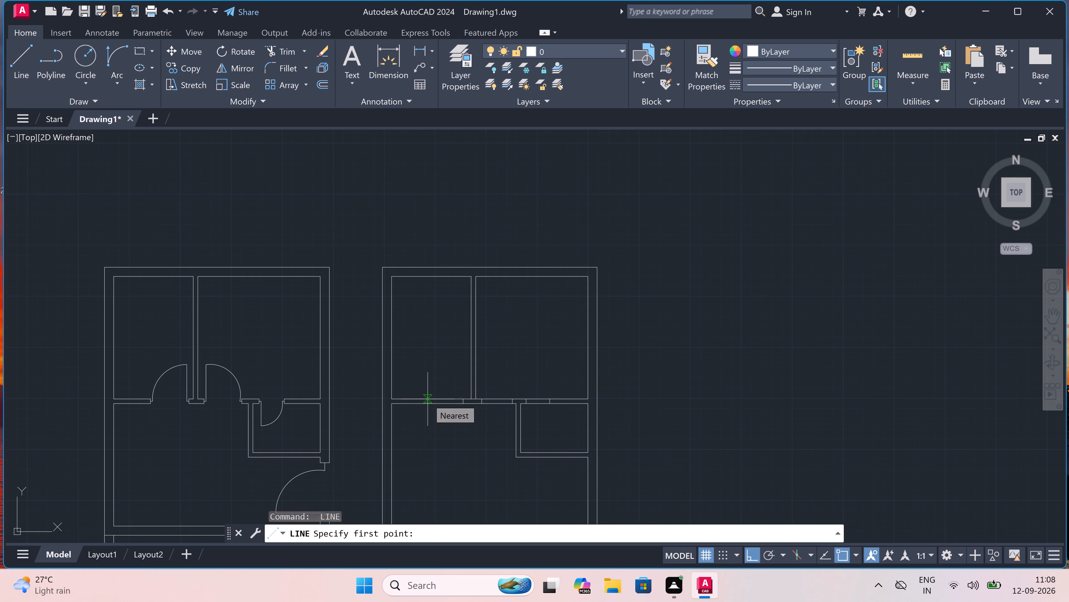
scroll(430, 397, "up", 3)
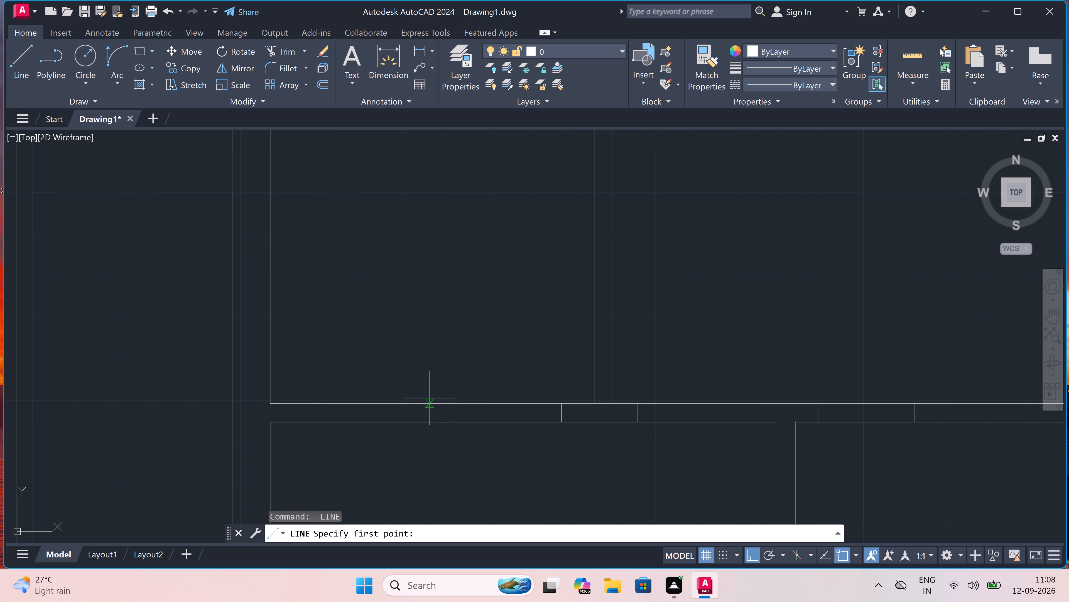
left_click(421, 404)
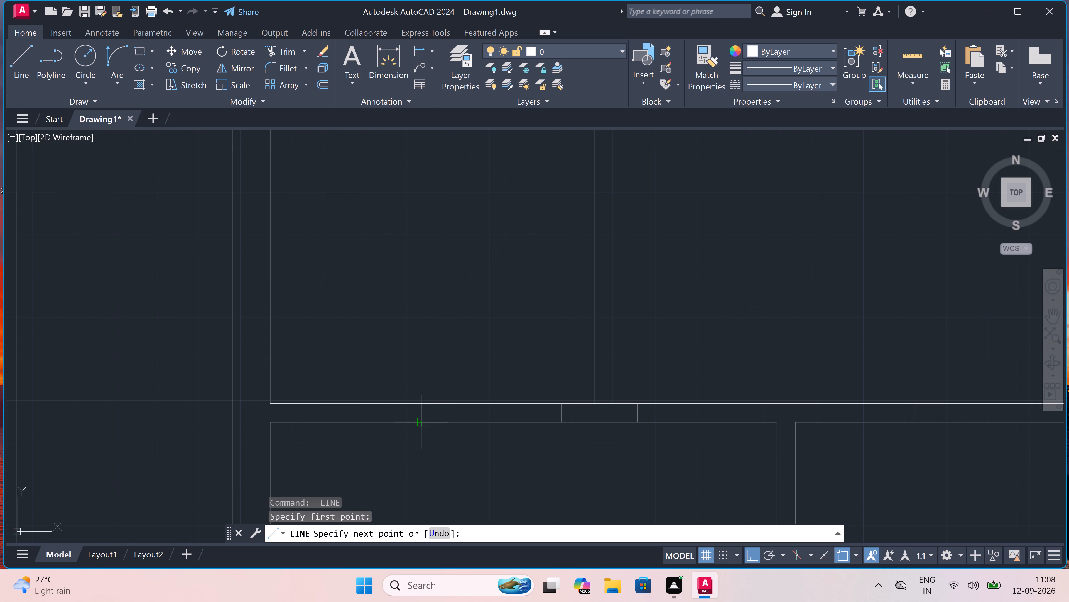
left_click(420, 419)
key("Escape")
scroll(420, 419, "down", 5)
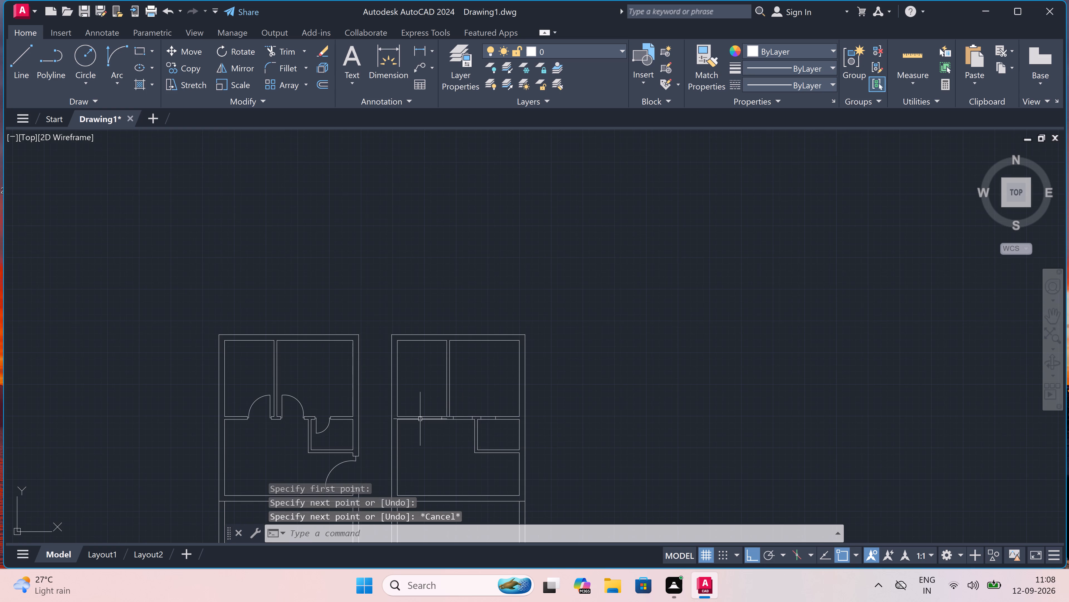
From the middle of the jamb just right of the upper vertical partition, draw a 2" line rightward and a 3' door leaf upward.
key("space")
scroll(494, 416, "up", 2)
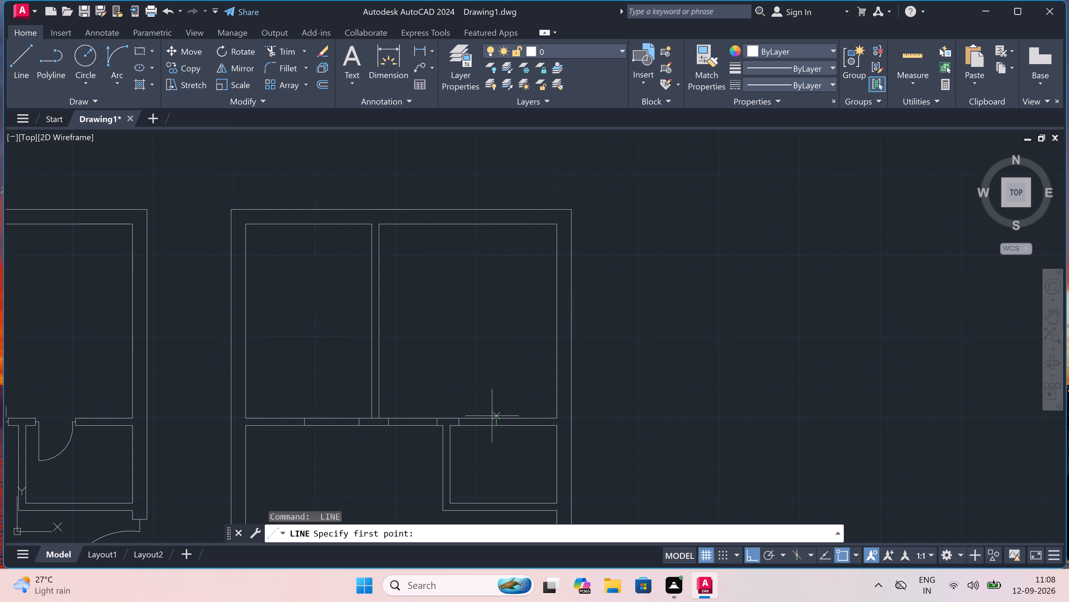
scroll(376, 409, "up", 3)
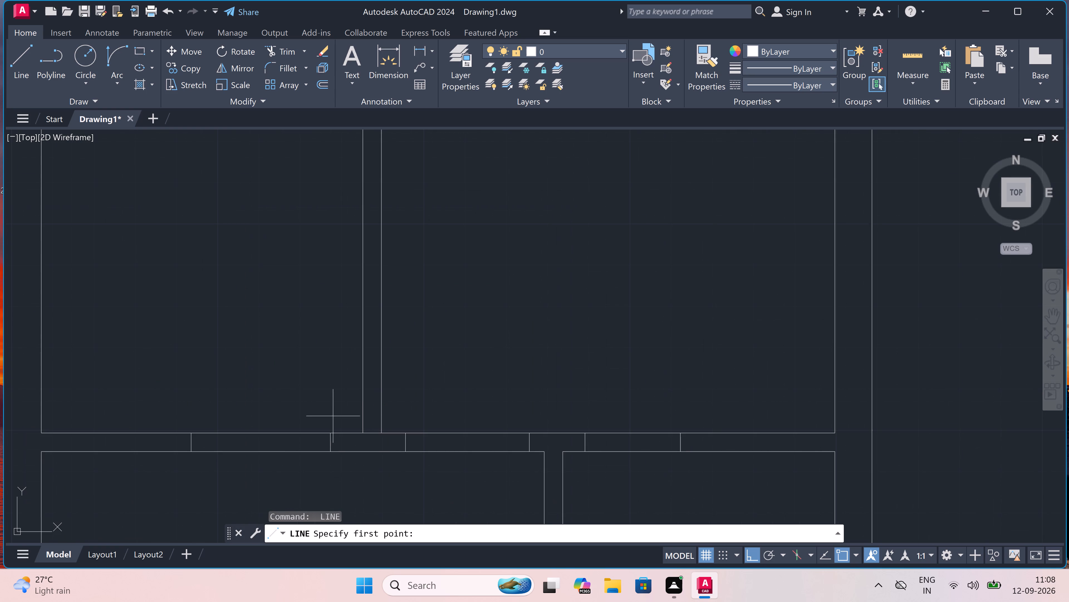
key("Escape")
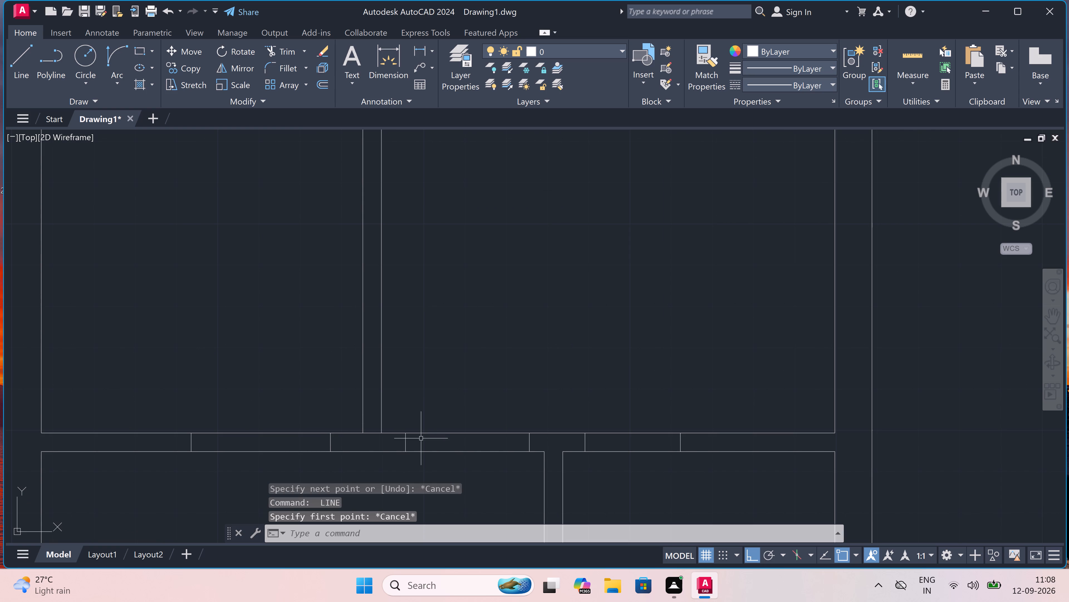
key("space")
left_click_drag(408, 440, 418, 440)
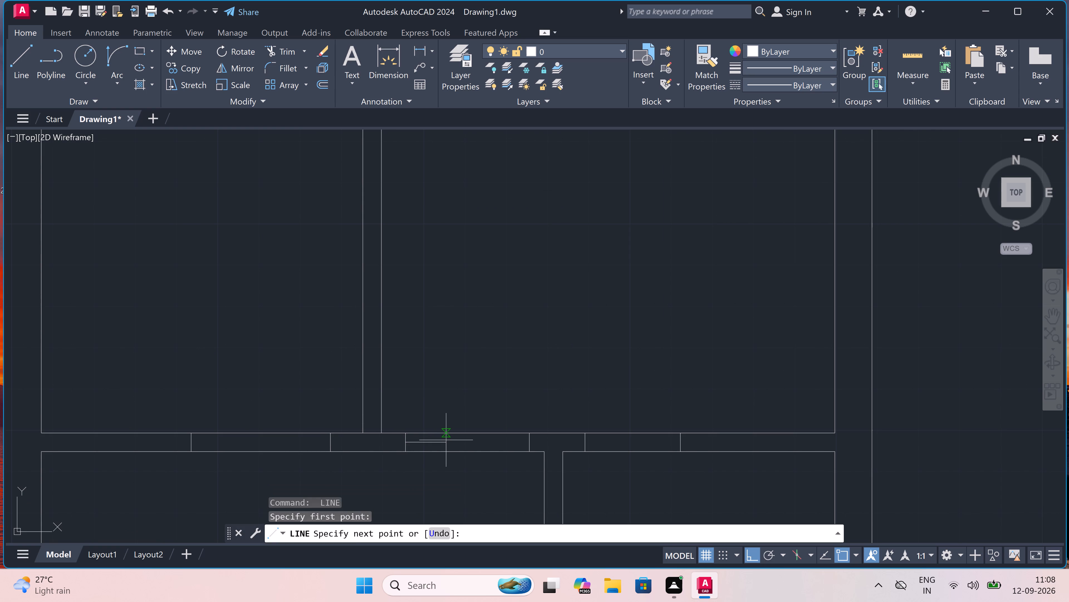
type("2\"")
key("space")
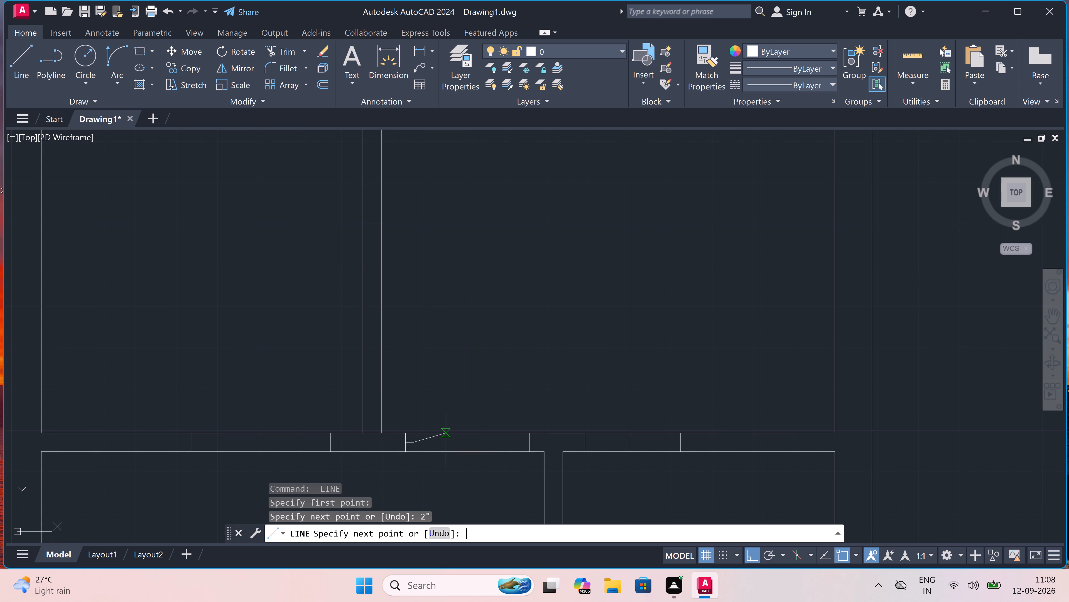
type("3'")
key("space")
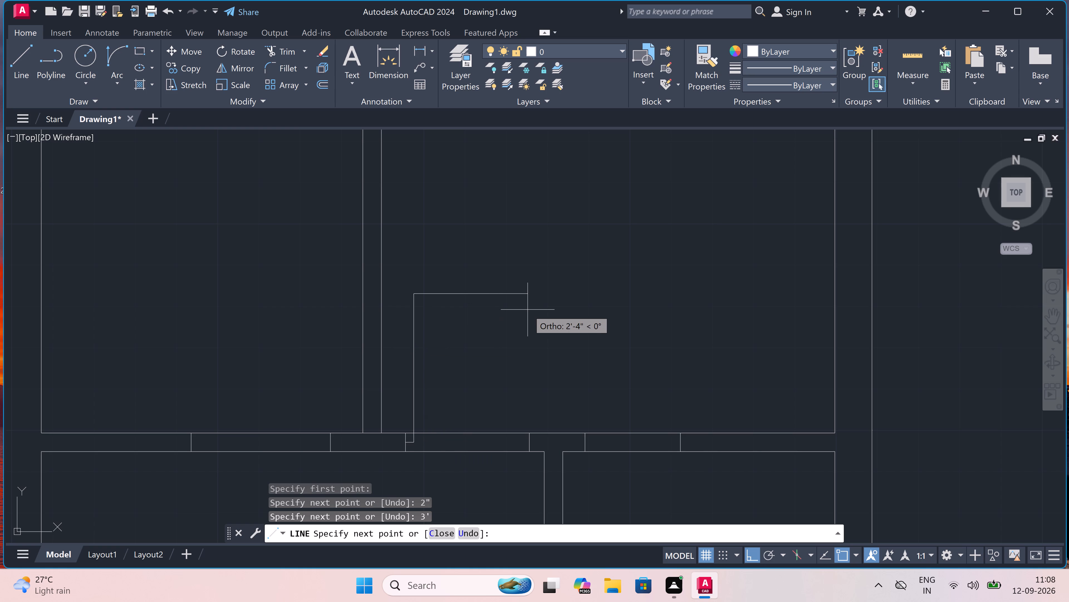
key("Escape")
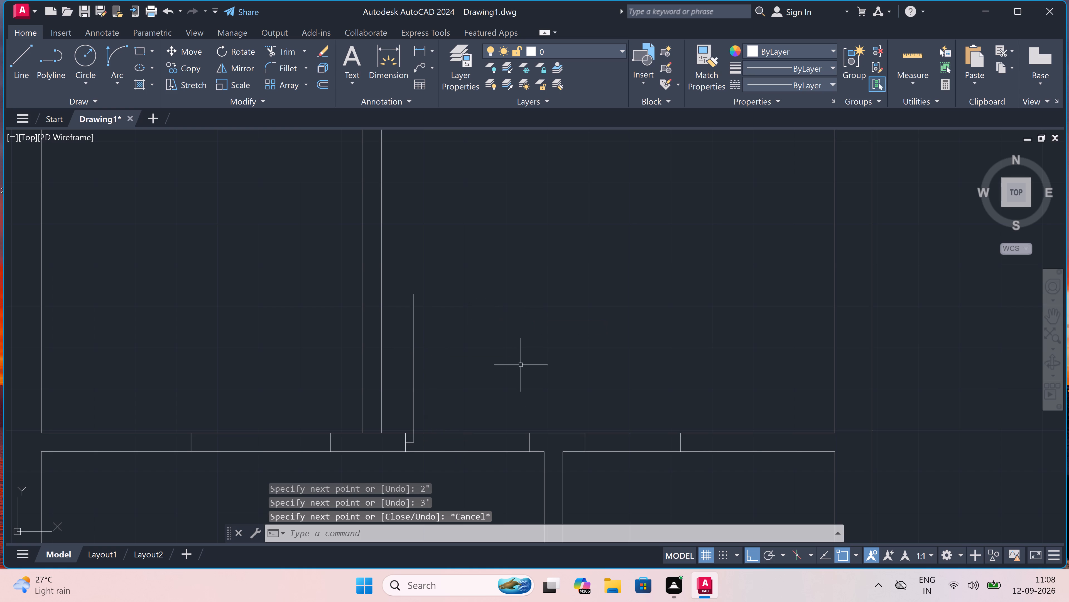
From the middle of the jamb just left of the upper vertical partition, draw a 2" line leftward and a 3' door leaf upward.
key("space")
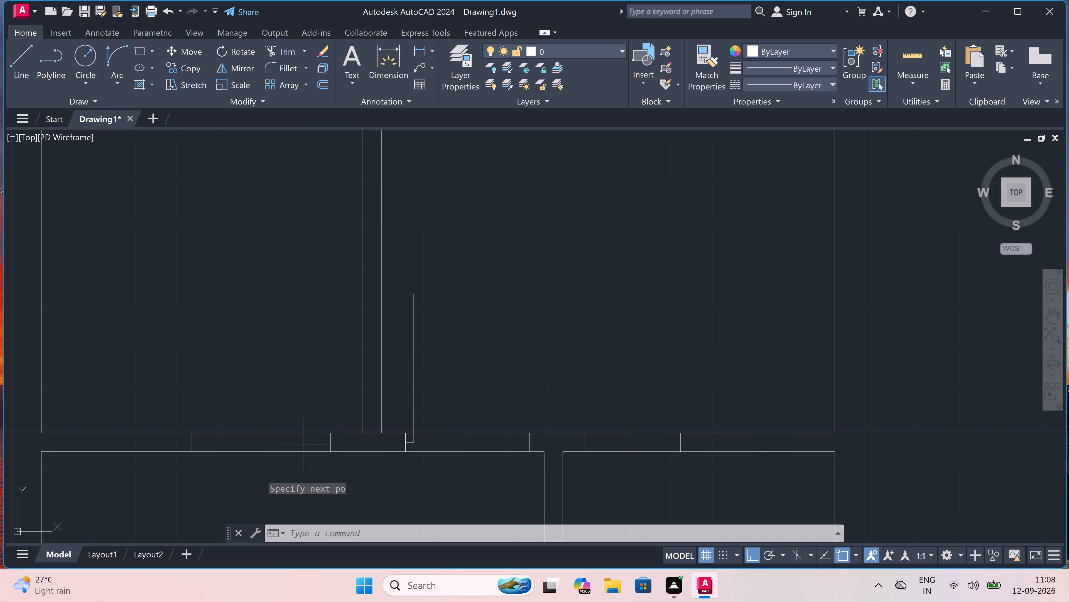
left_click(333, 440)
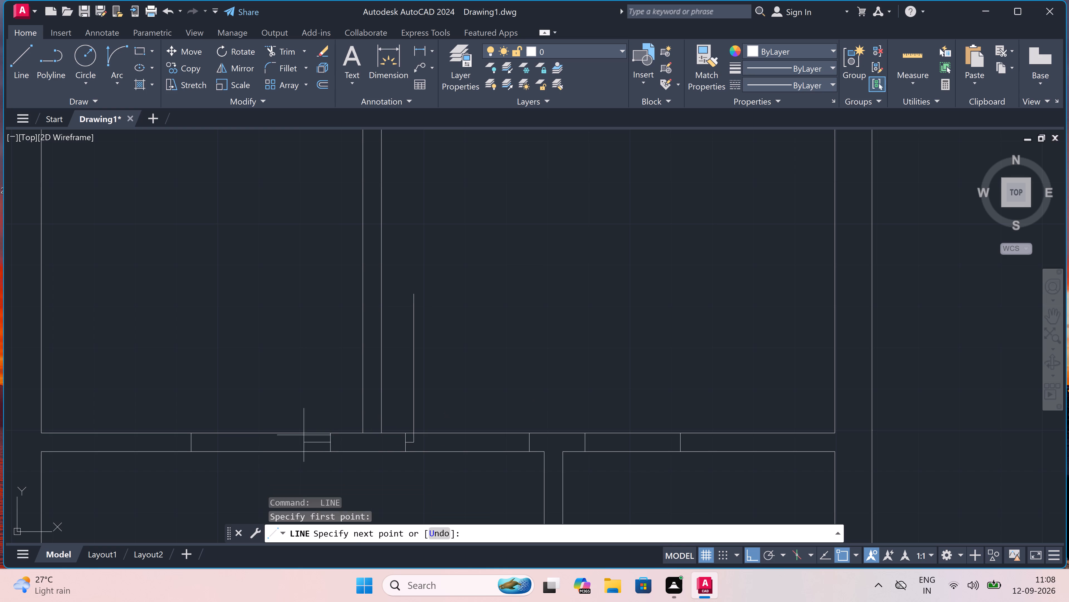
type("2\"")
key("space")
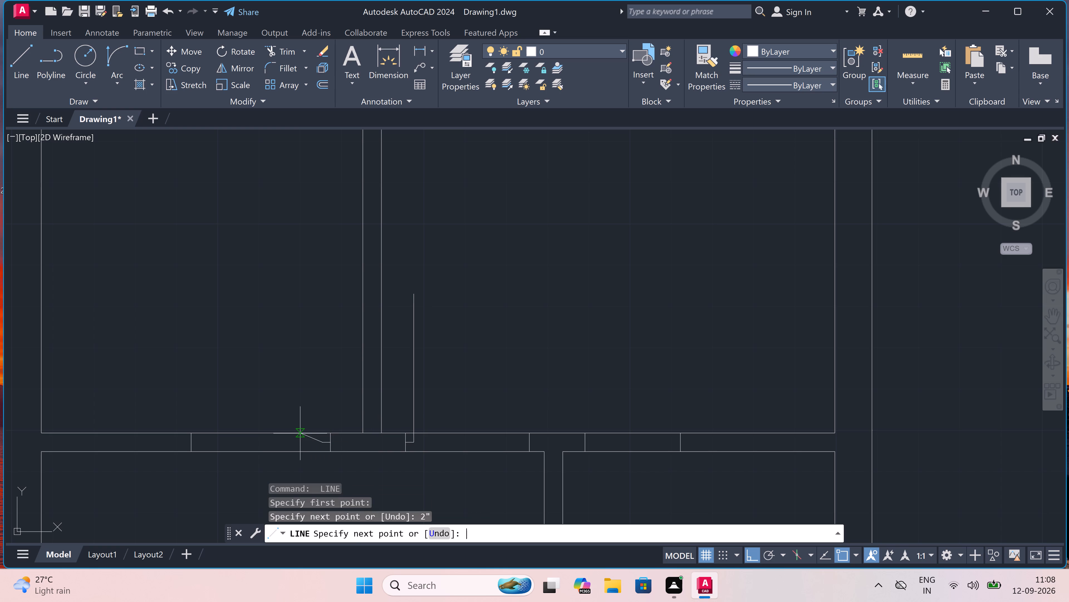
type("3'")
key("space")
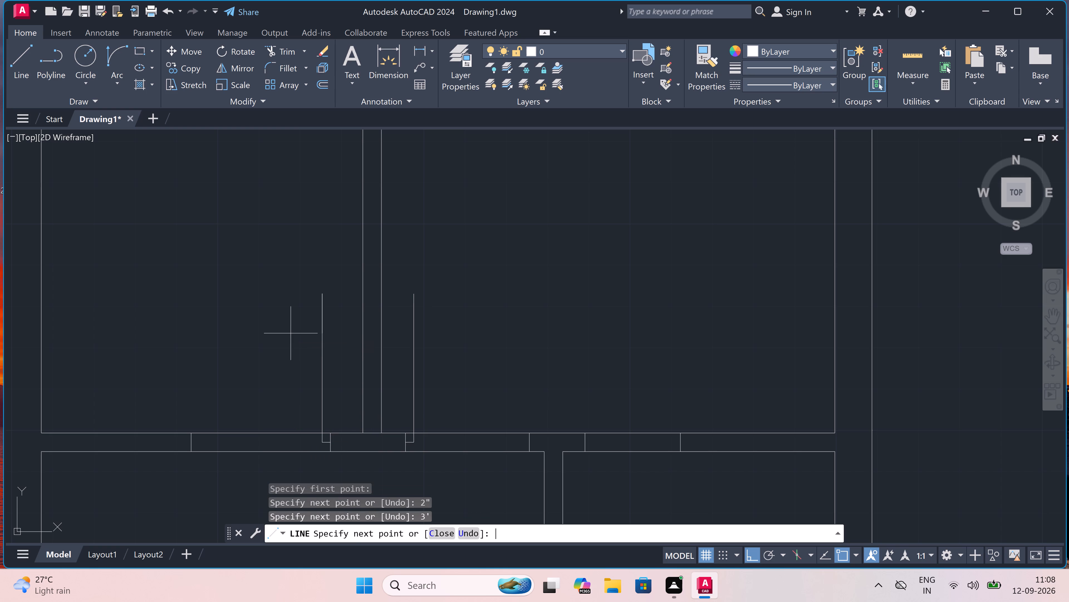
key("Escape")
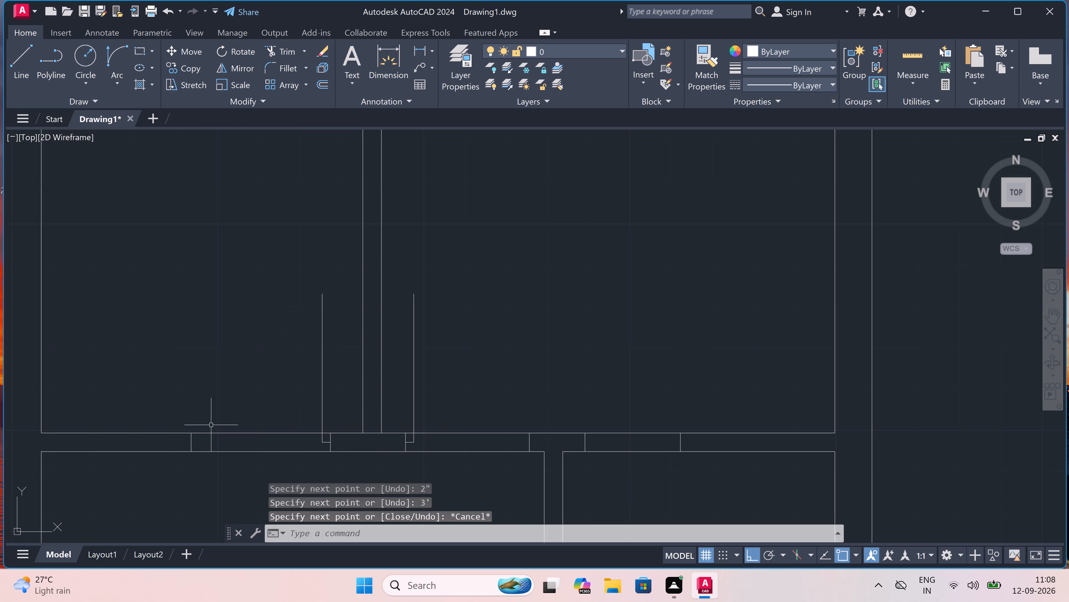
Draw a 2" line rightward from the middle of the leftmost jamb on the first horizontal partition.
key("space")
left_click(191, 443)
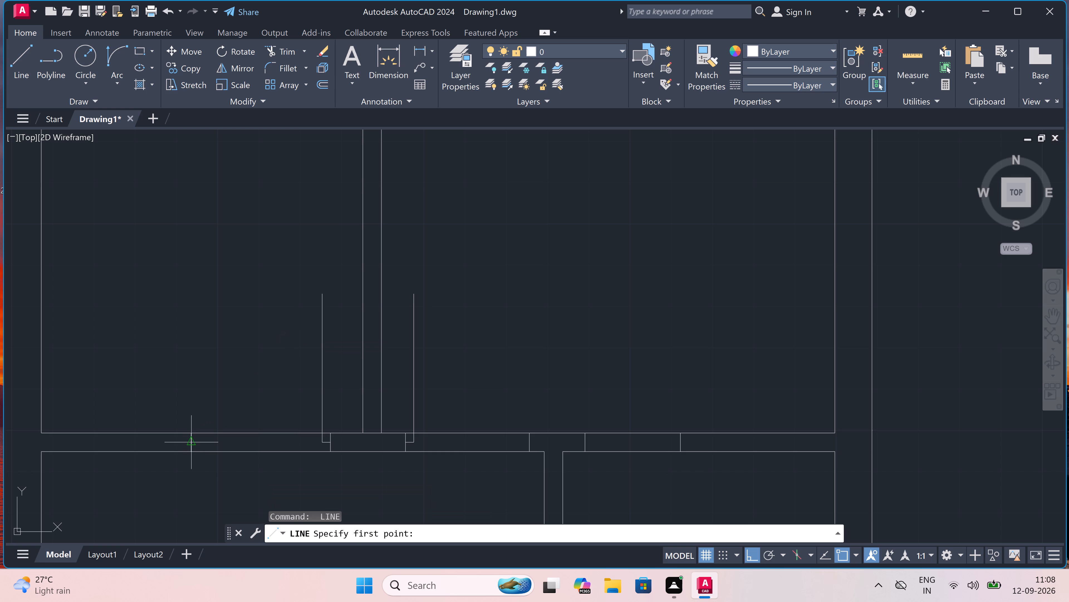
type("2\"")
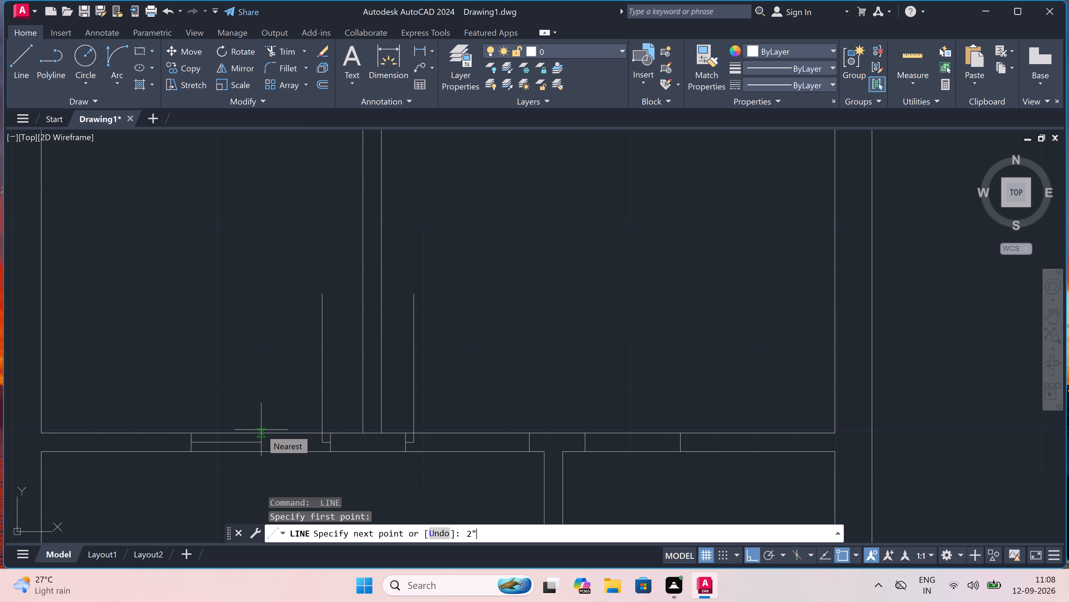
key("space")
key("Escape")
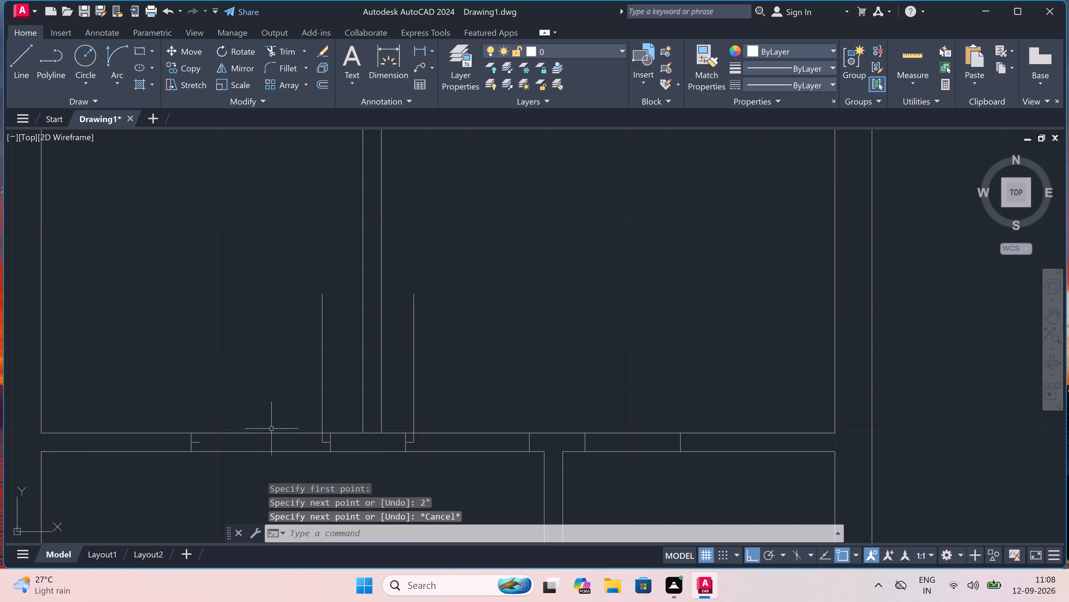
scroll(465, 459, "down", 2)
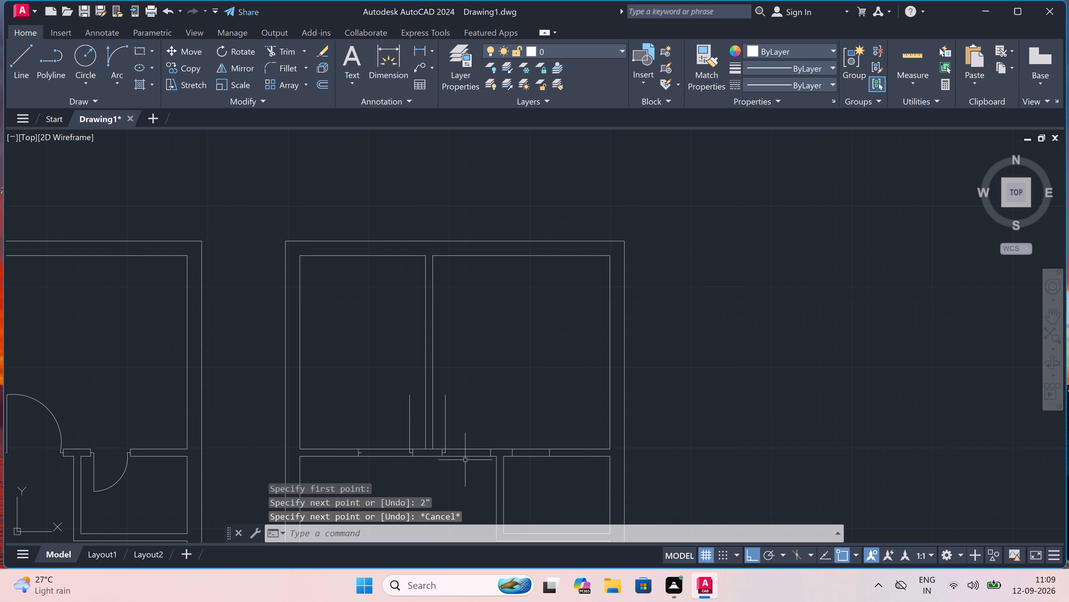
scroll(465, 461, "down", 1)
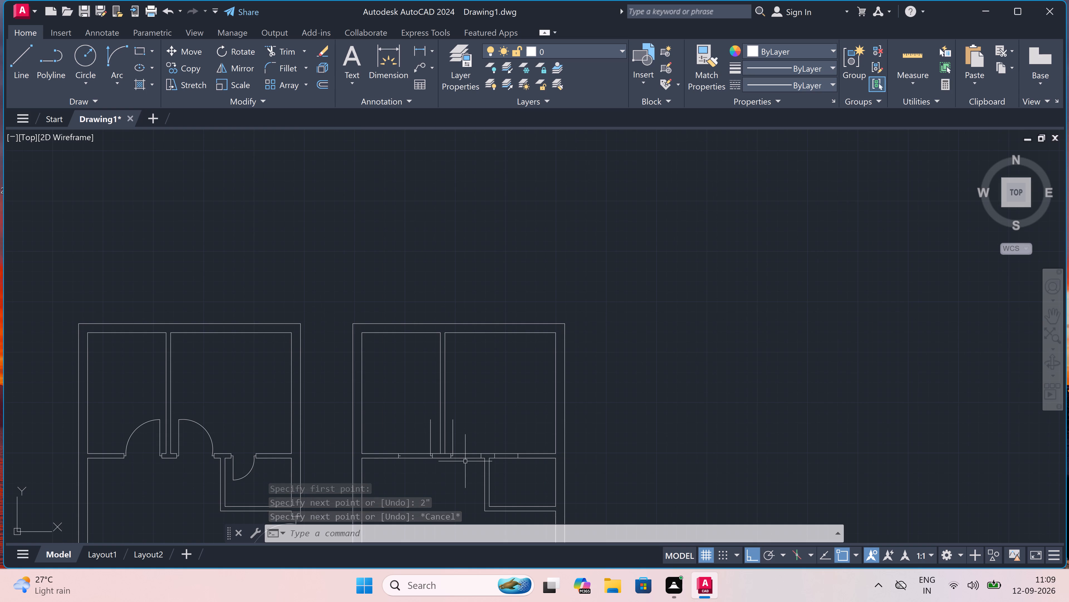
Draw another jamb line across the first horizontal partition, between the upper vertical partition and the jamb just right of it.
scroll(131, 474, "up", 3)
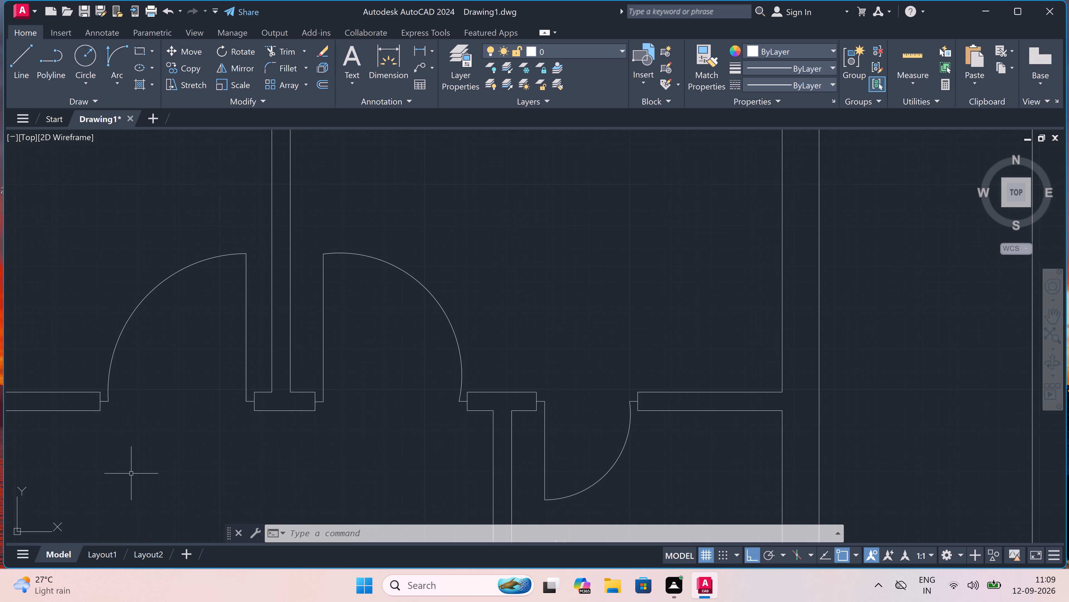
scroll(131, 474, "down", 4)
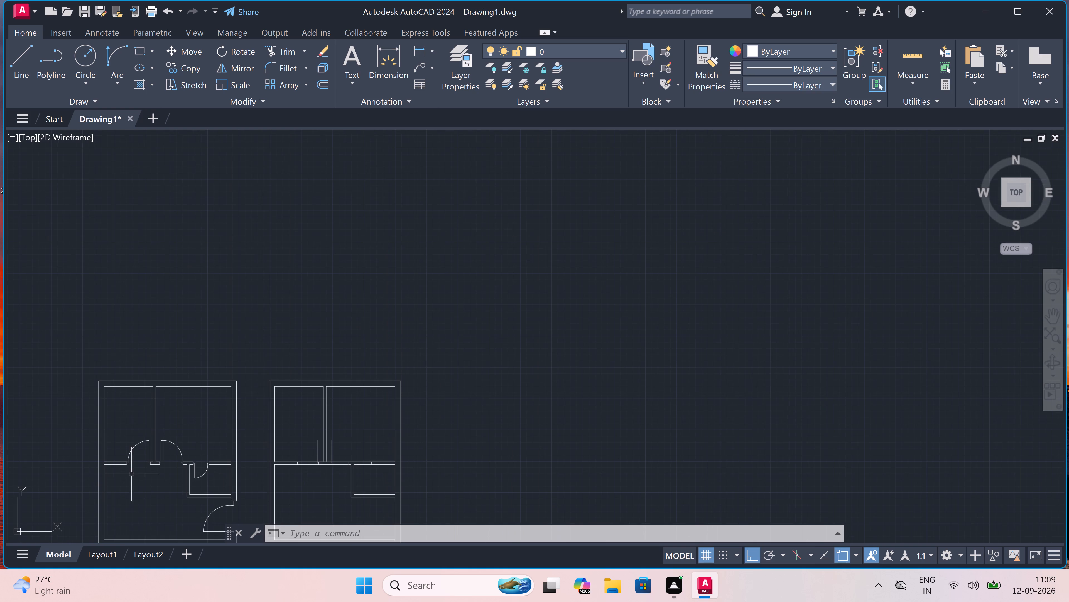
scroll(247, 476, "up", 2)
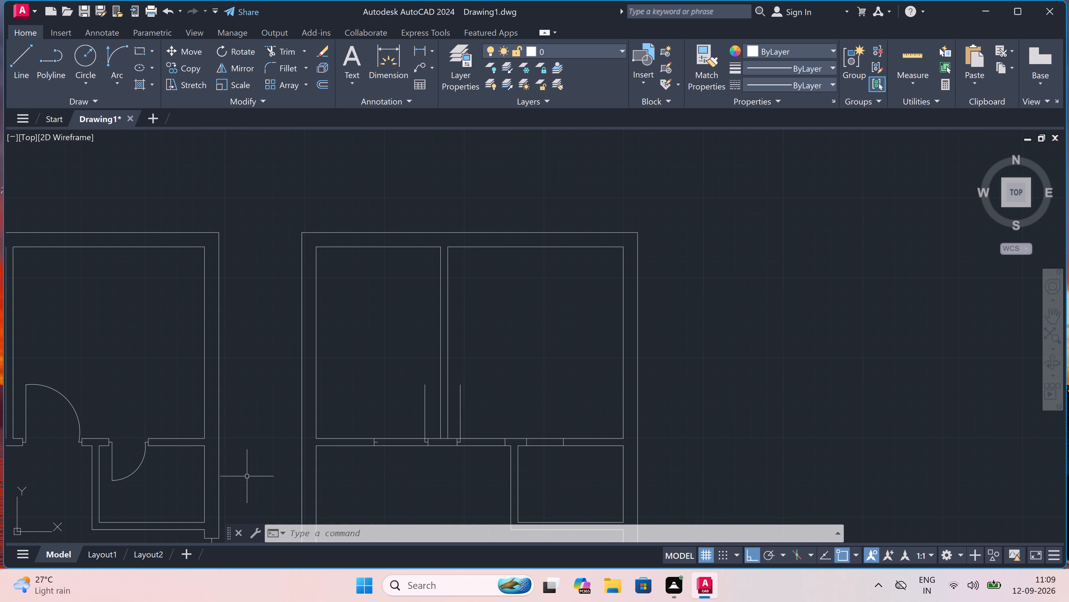
scroll(247, 476, "down", 1)
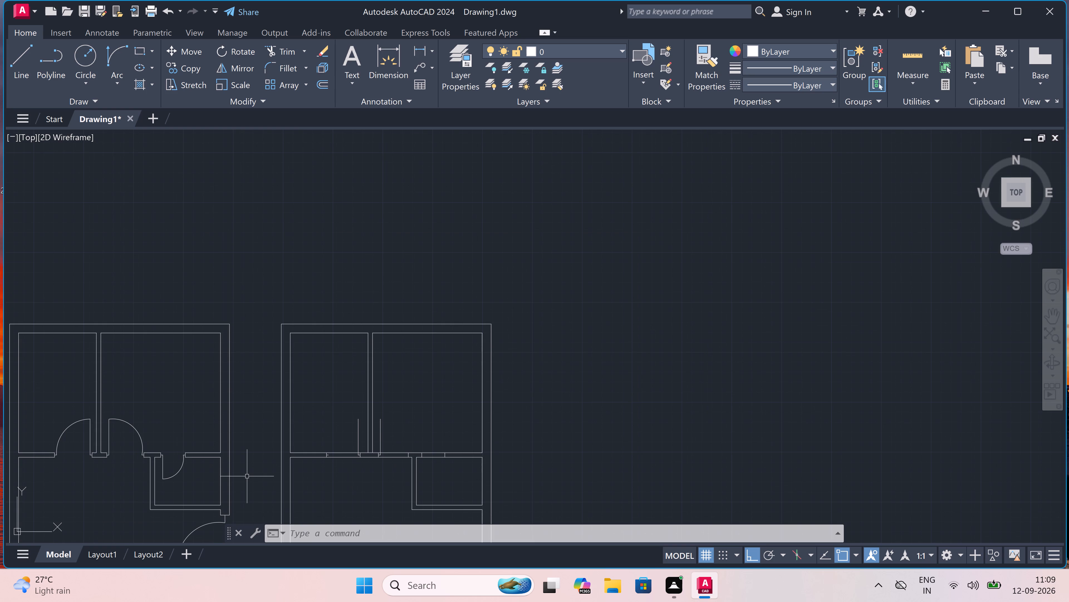
scroll(309, 472, "up", 2)
scroll(491, 432, "up", 3)
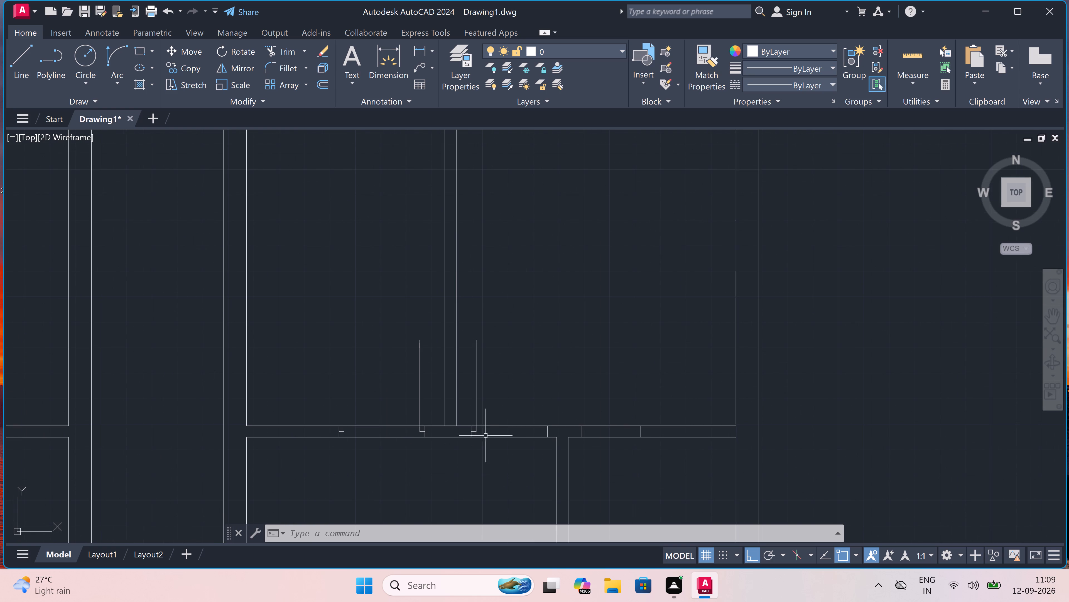
scroll(492, 432, "down", 1)
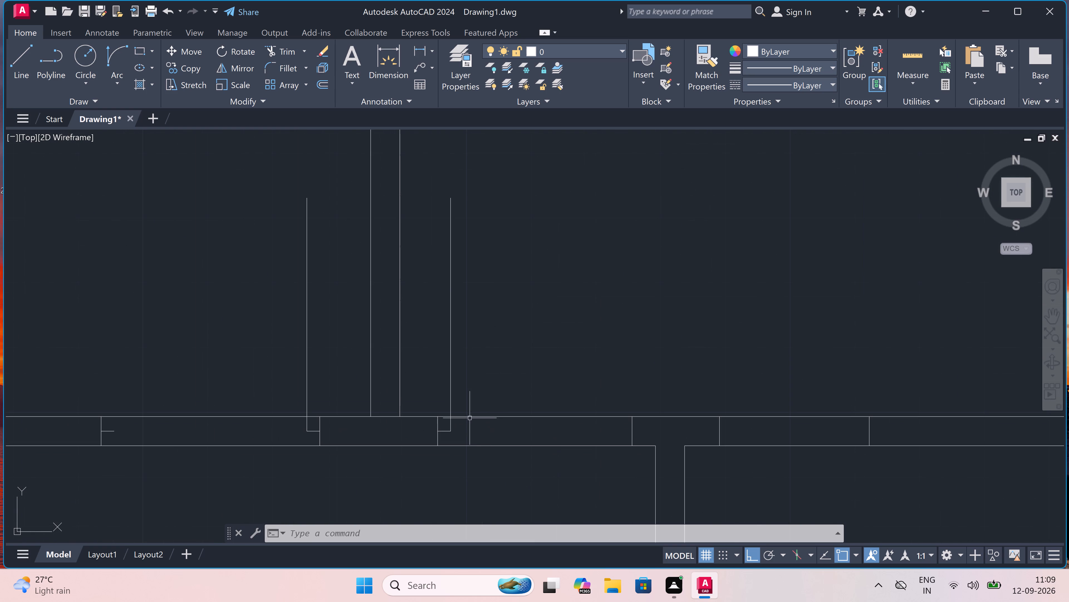
key("space")
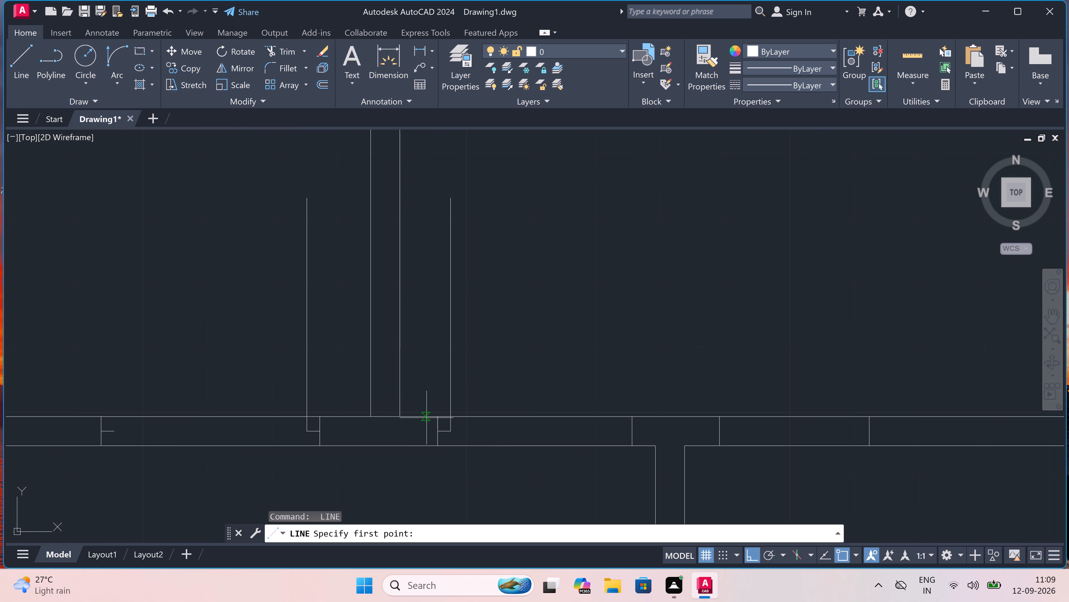
left_click(426, 417)
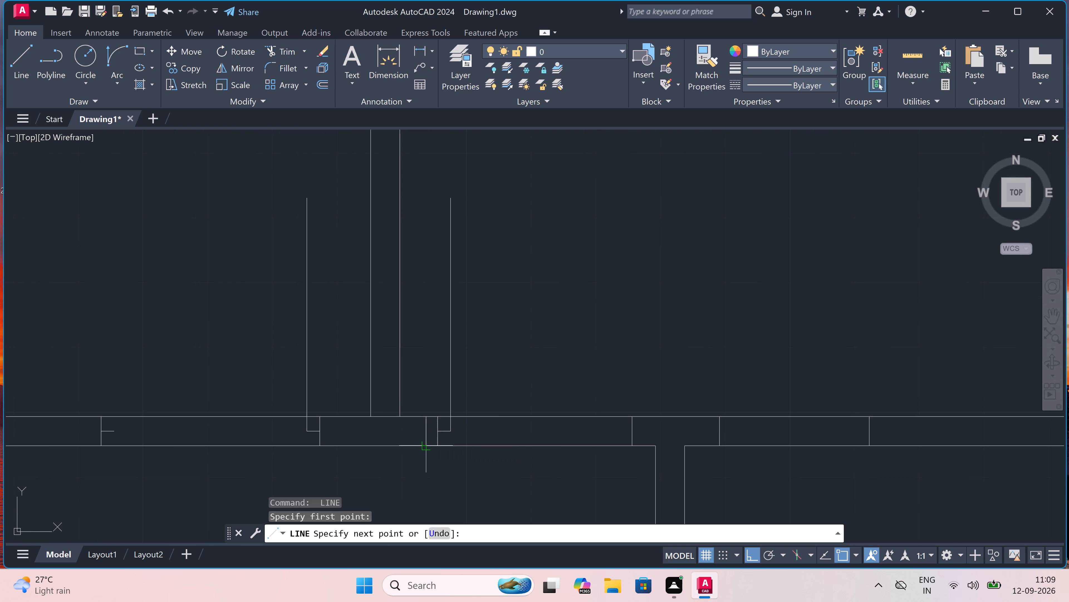
left_click(428, 443)
key("space")
Move the jamb, 2" line and 3' door leaf right of the upper vertical partition leftward onto the new jamb line.
scroll(439, 425, "up", 2)
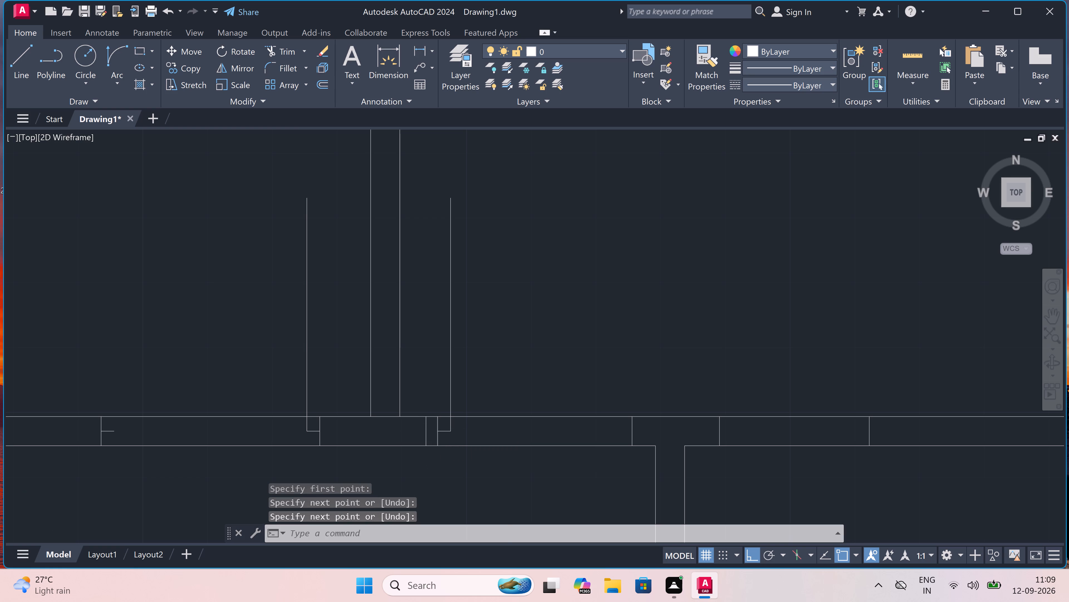
left_click(439, 425)
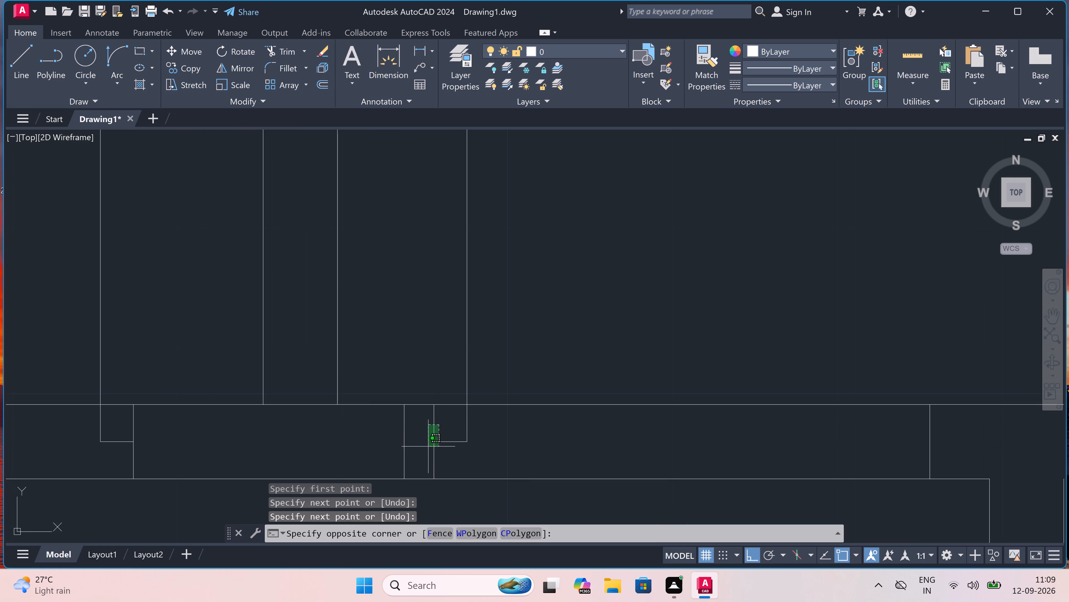
left_click(428, 452)
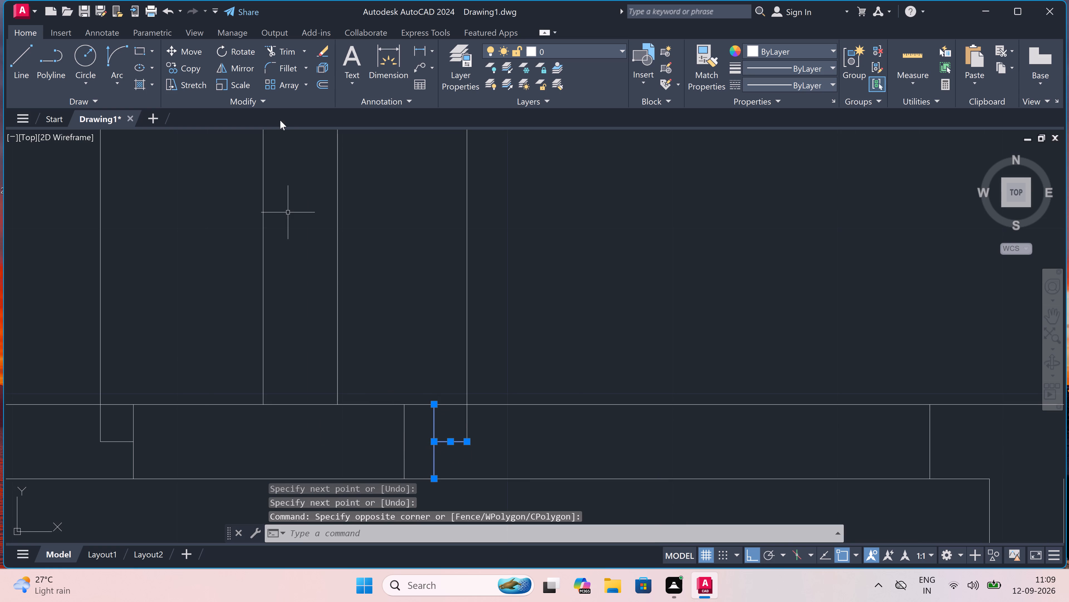
left_click_drag(479, 258, 472, 261)
double_click(445, 276)
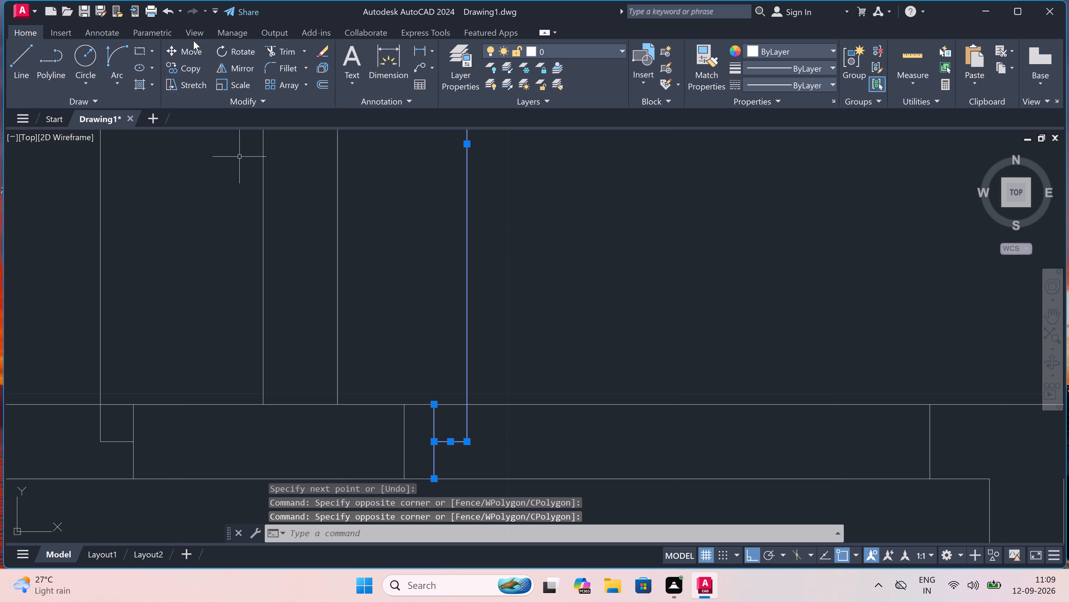
left_click(189, 46)
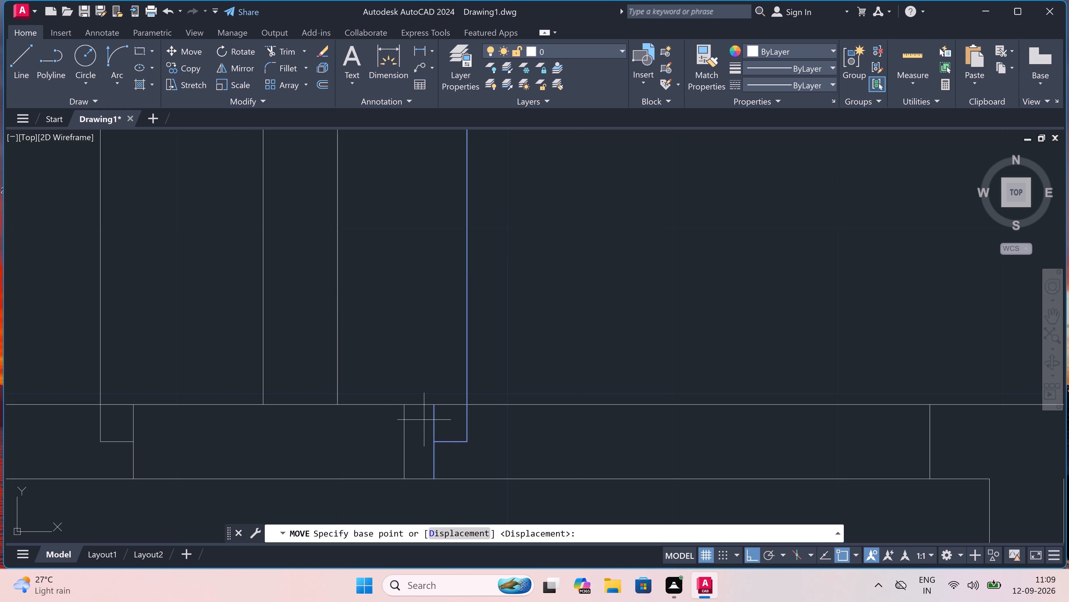
left_click(431, 407)
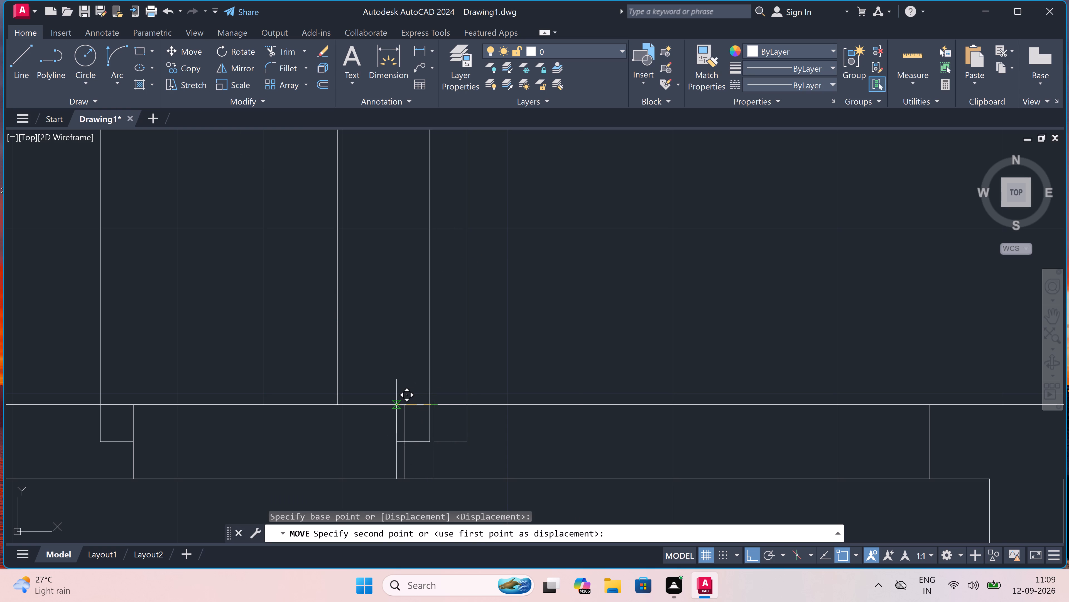
left_click(403, 406)
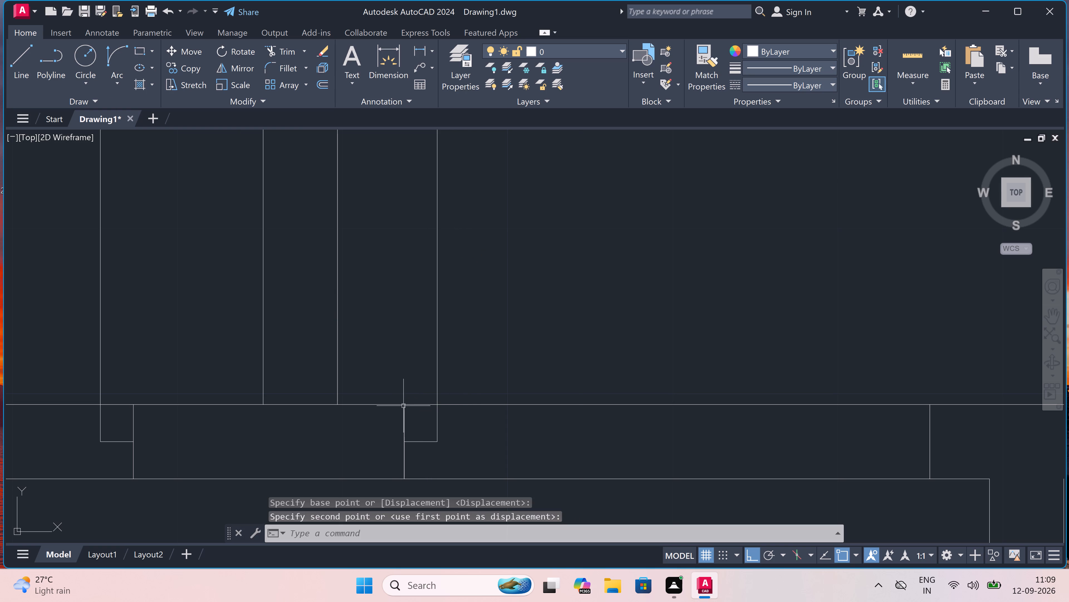
key("Escape")
scroll(402, 403, "down", 3)
key("space")
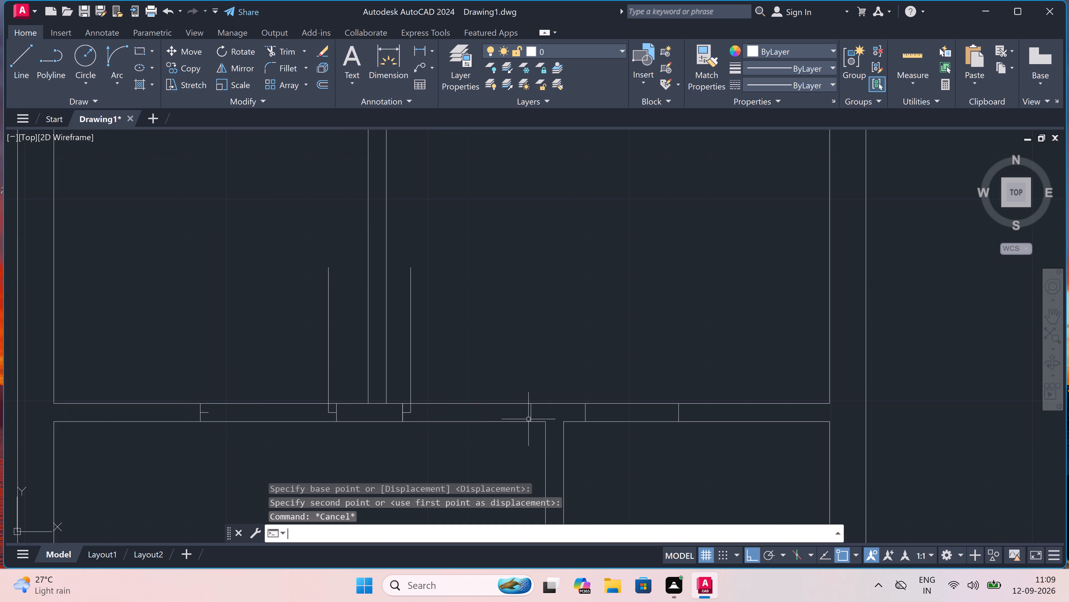
key("Escape")
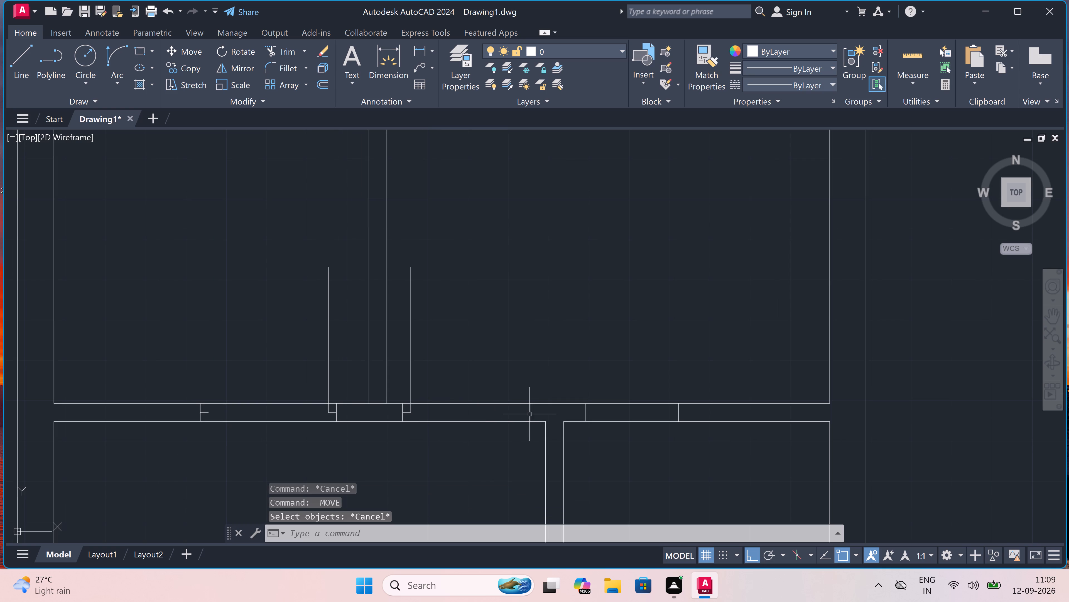
Draw a 2" line leftward from the middle of the jamb just left of the small right-hand room's vertical partition.
type("l")
key("space")
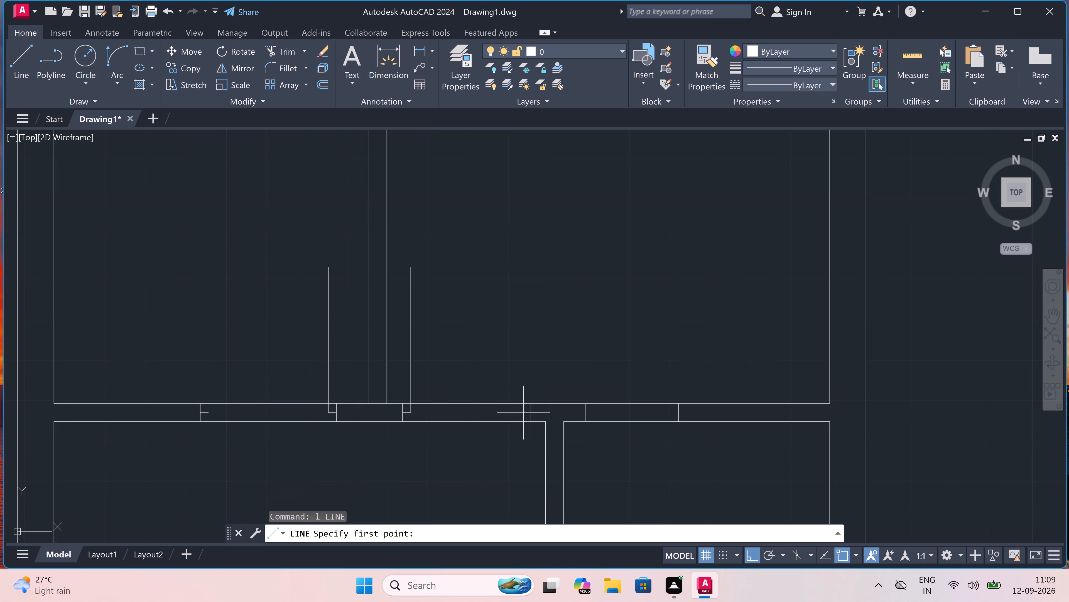
left_click(527, 414)
type("2\"")
key("space")
key("Escape")
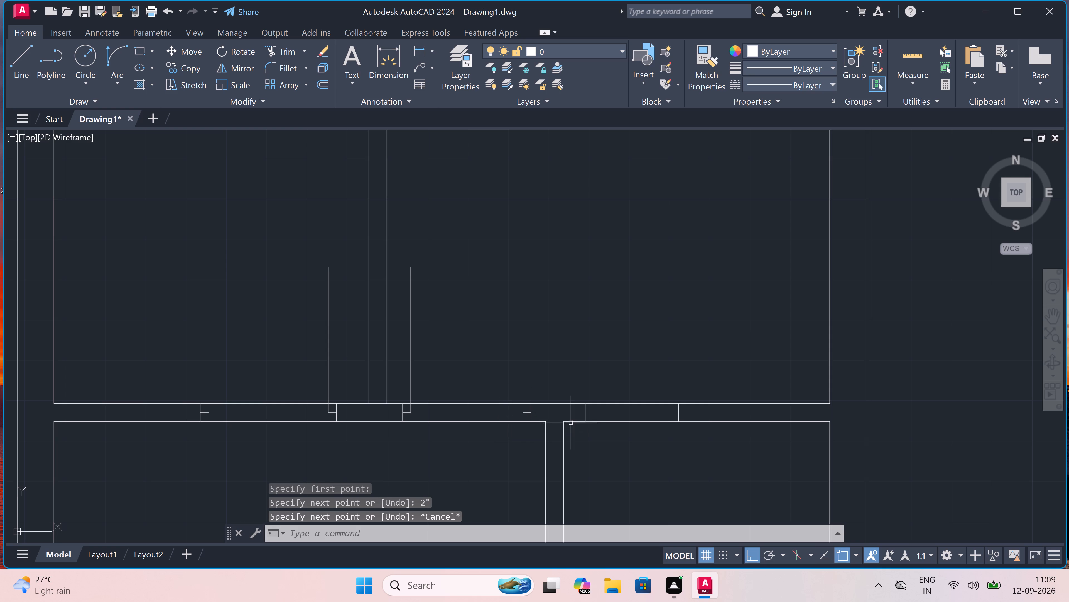
From the middle of the small right-hand room's left jamb, draw a 2" line rightward and a 2' door leaf downward.
scroll(605, 411, "up", 1)
scroll(605, 411, "down", 4)
scroll(628, 407, "up", 4)
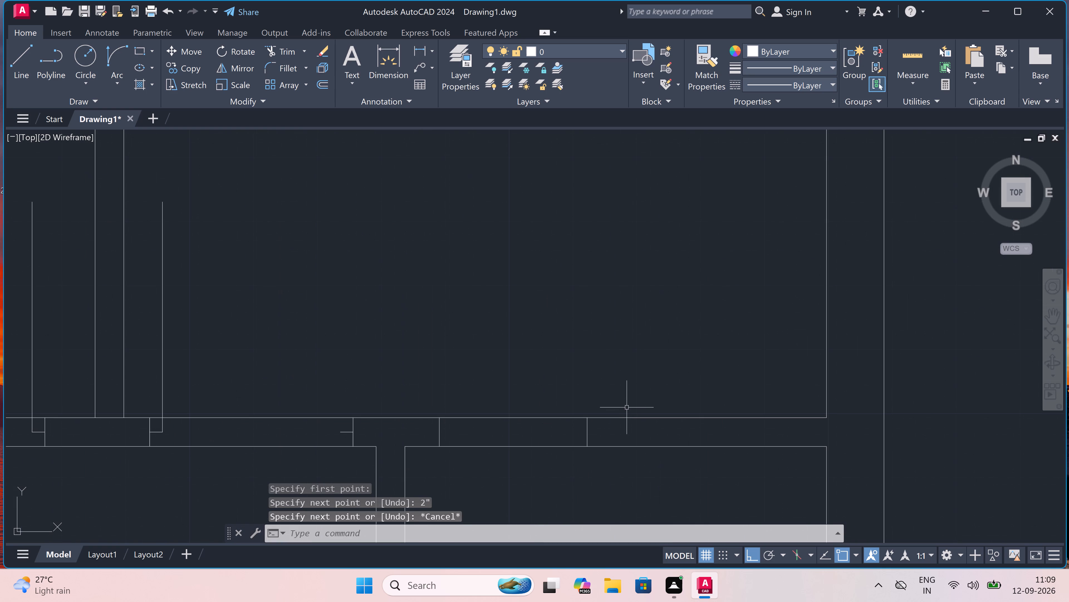
key("space")
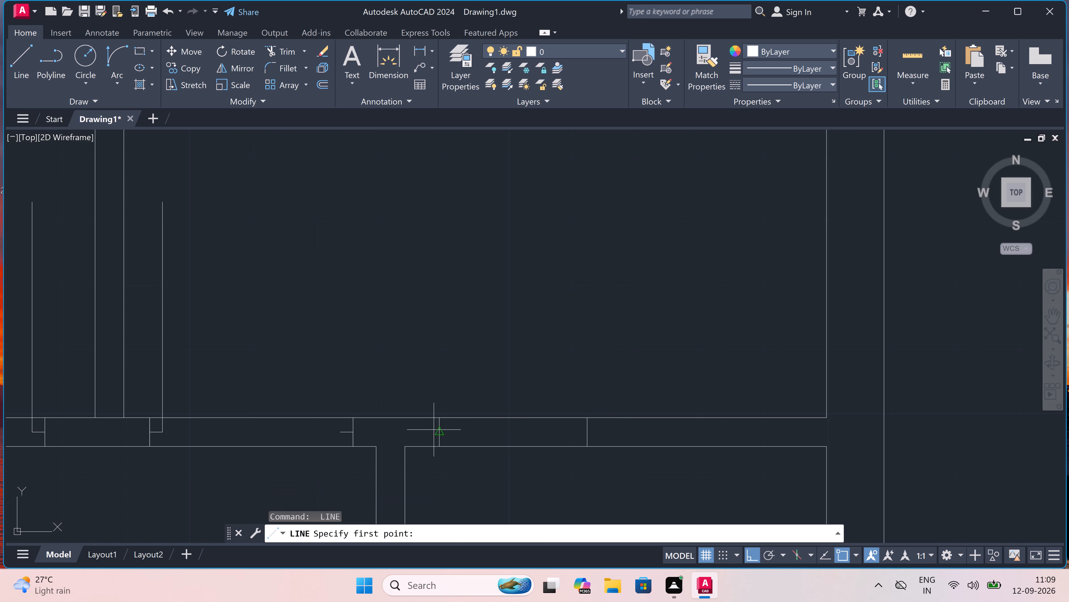
left_click_drag(443, 433, 447, 433)
type("2\"")
key("space")
scroll(466, 493, "down", 2)
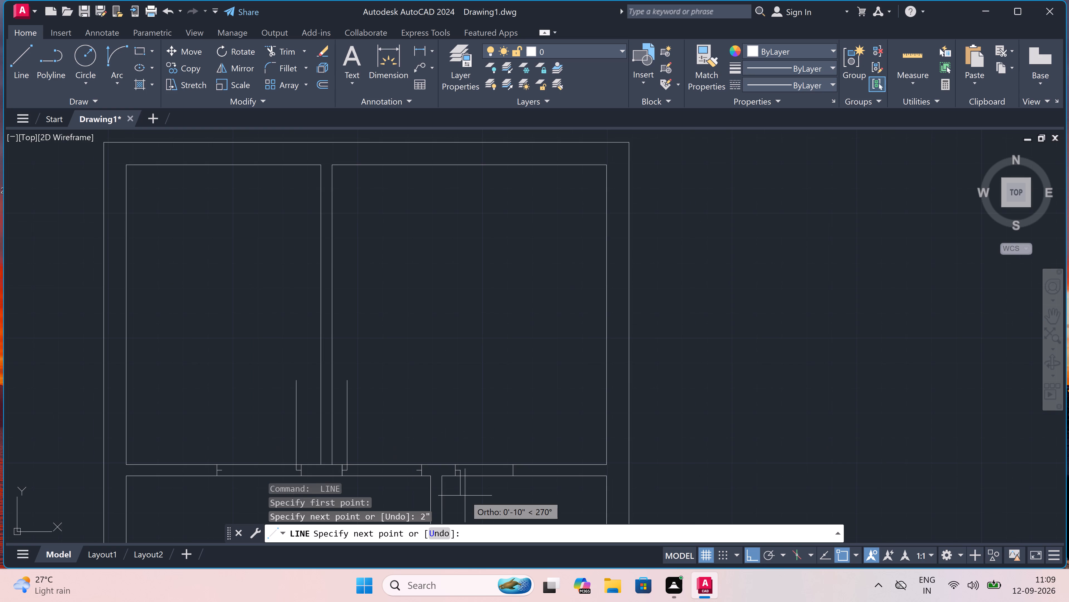
scroll(463, 489, "down", 5)
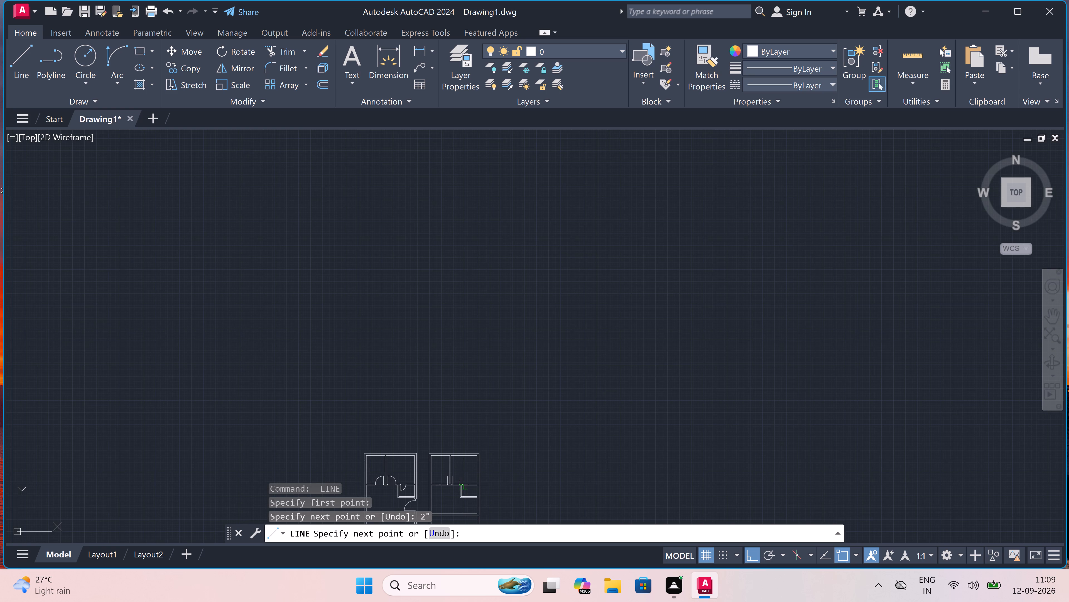
scroll(458, 515, "up", 3)
scroll(472, 411, "up", 3)
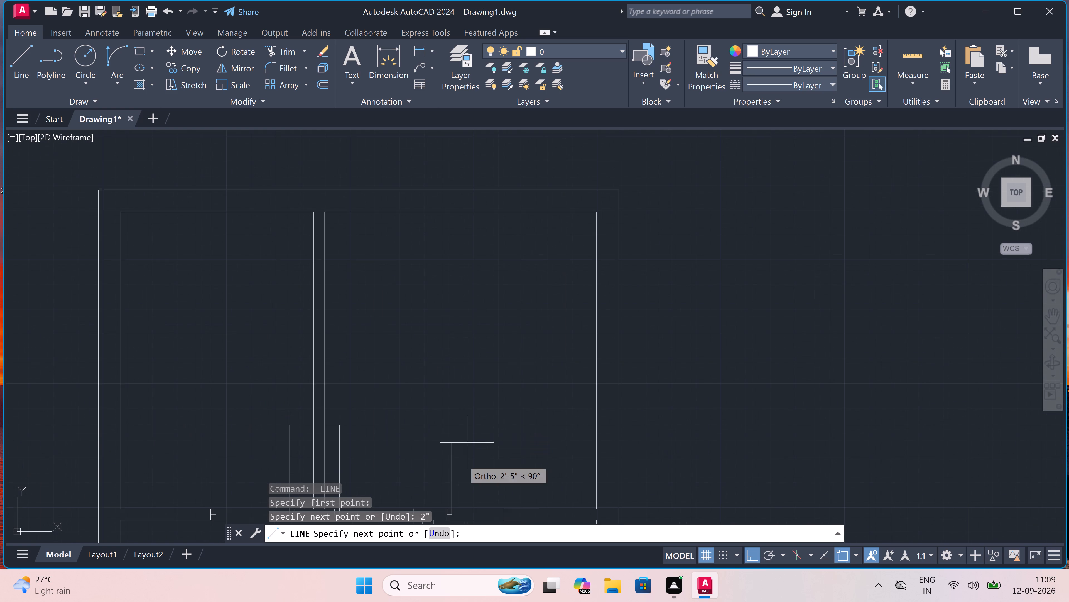
scroll(454, 491, "down", 8)
scroll(450, 504, "up", 5)
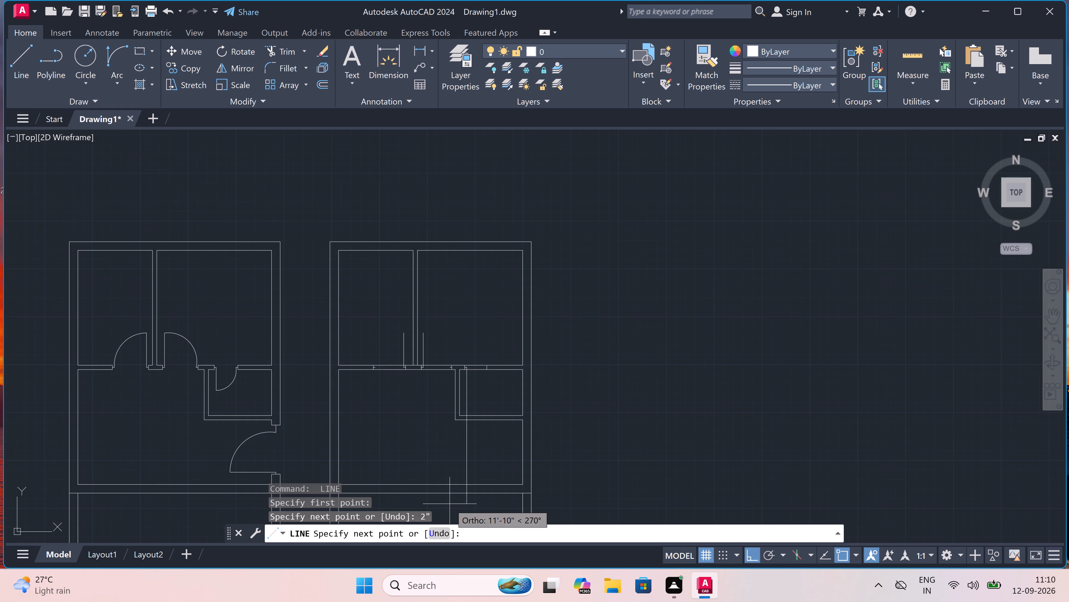
scroll(450, 504, "up", 2)
scroll(452, 418, "down", 1)
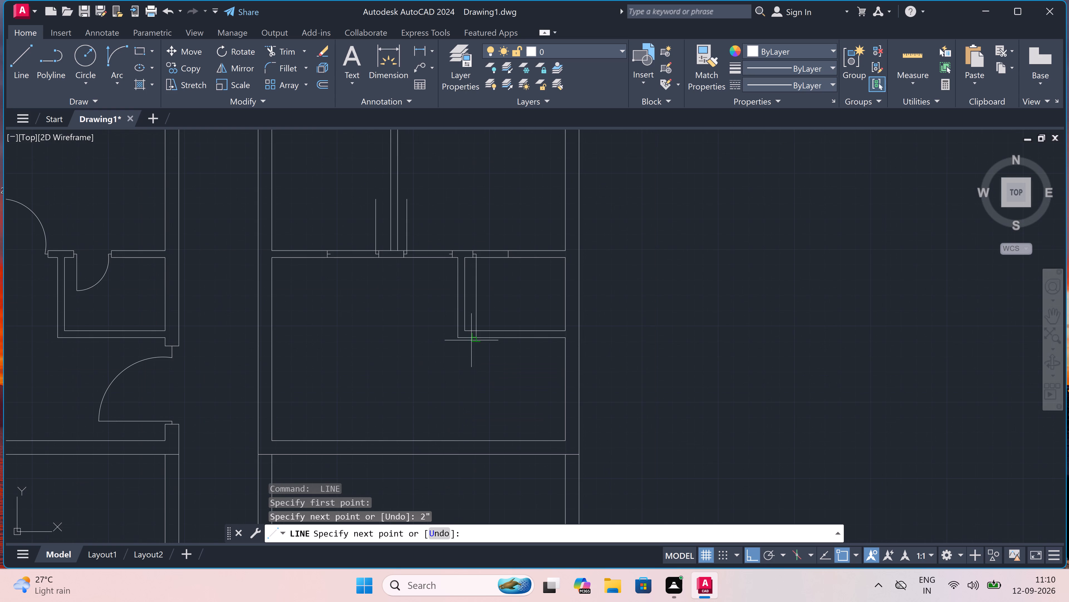
type("2'")
key("space")
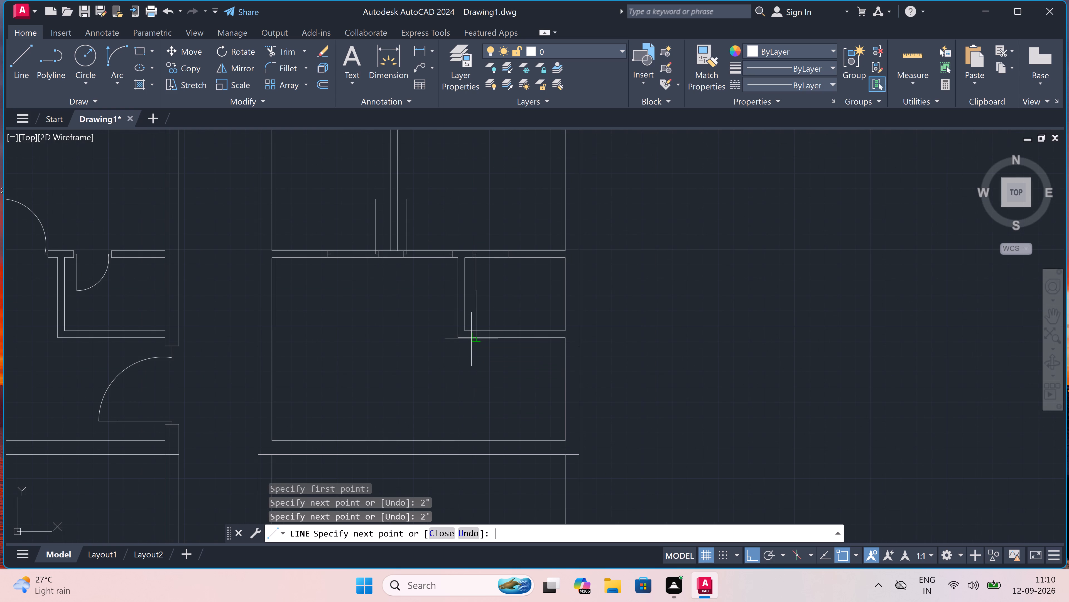
scroll(499, 255, "up", 3)
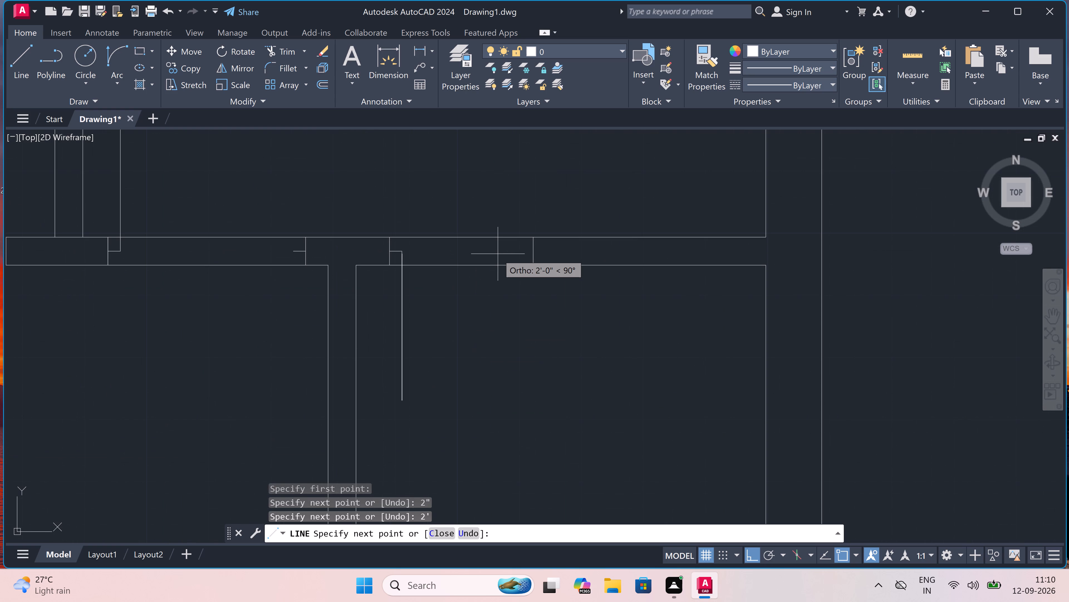
key("Escape")
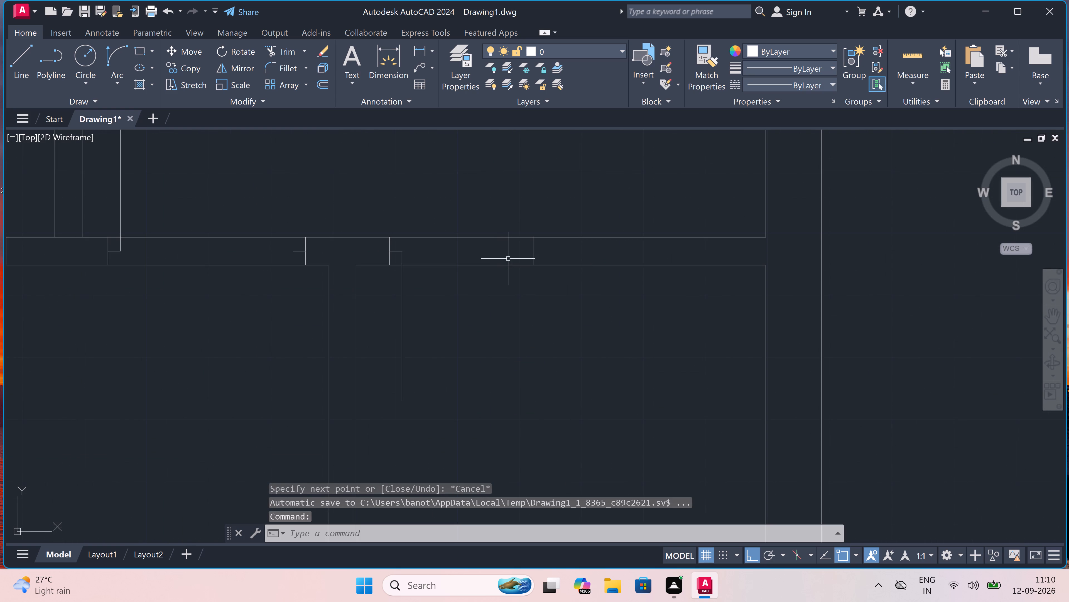
Draw a 2" line leftward from the middle of the rightmost jamb on the first horizontal partition.
key("space")
left_click(536, 251)
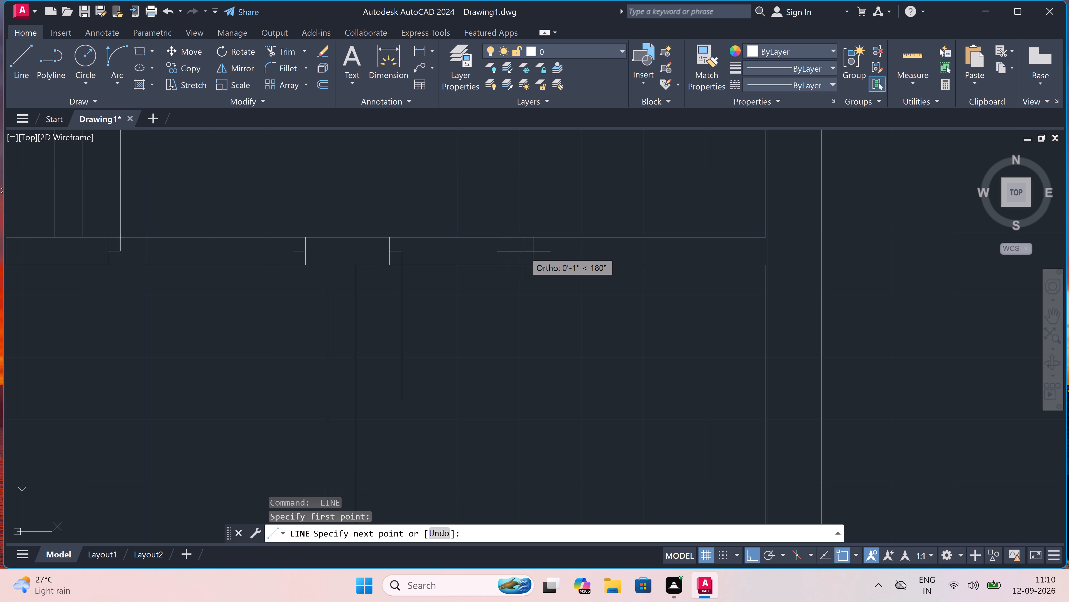
type("2\"")
key("space")
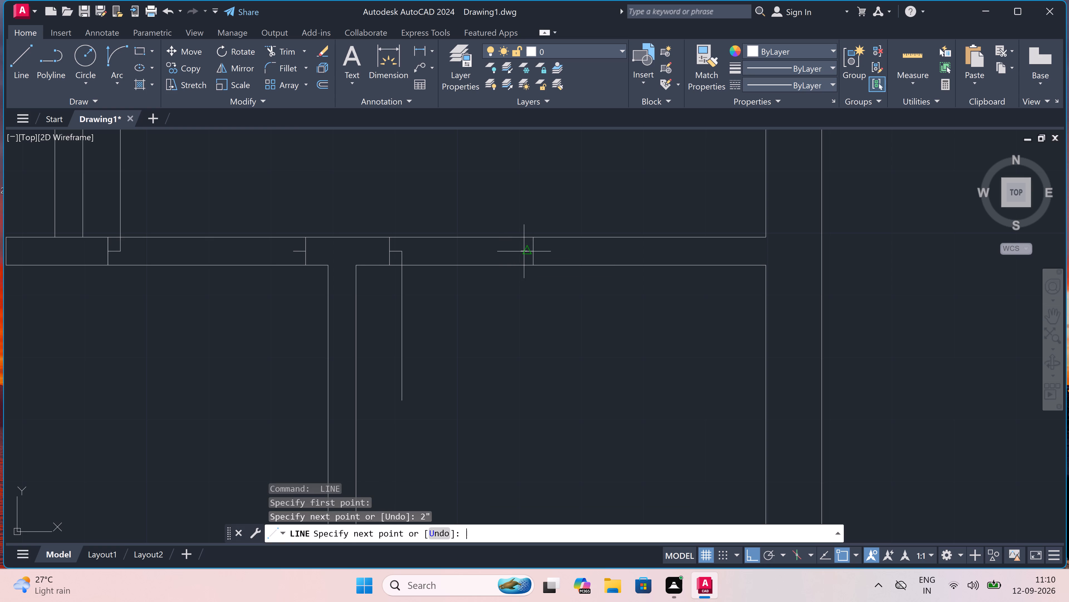
key("Escape")
Draw a Start, End, Direction swing arc from the top of the door leaf left of the upper vertical partition to the opposite jamb's 2" line.
scroll(499, 266, "down", 3)
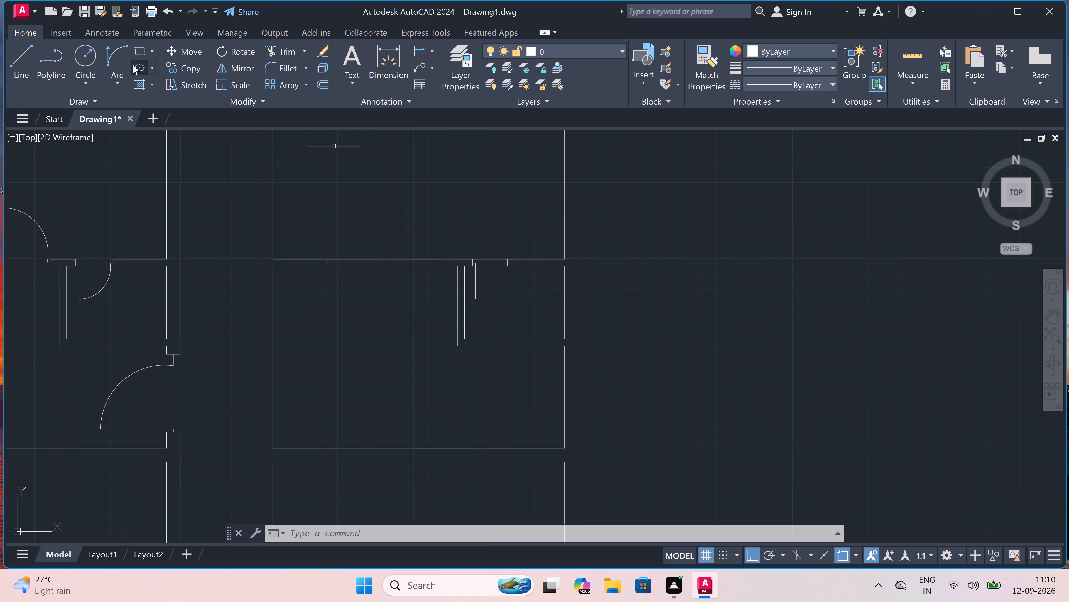
scroll(133, 65, "up", 1)
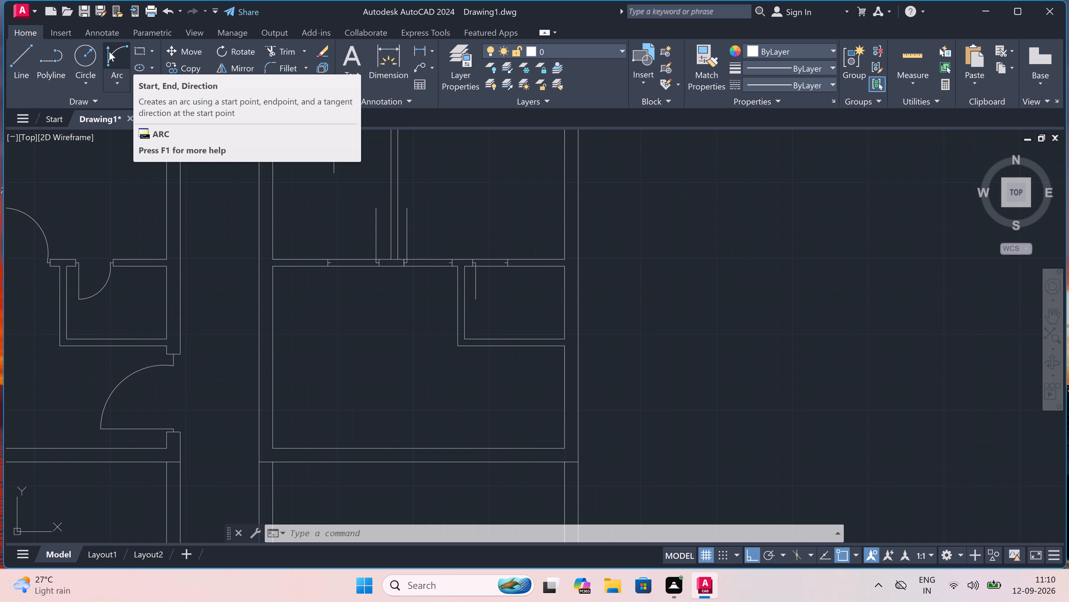
left_click(109, 52)
scroll(368, 206, "up", 2)
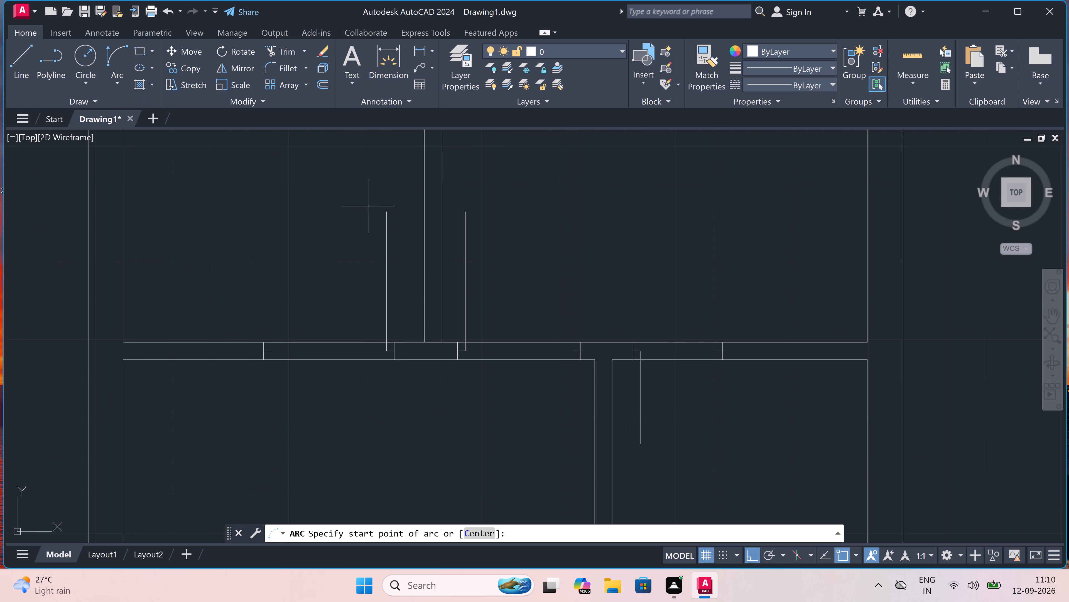
left_click(384, 206)
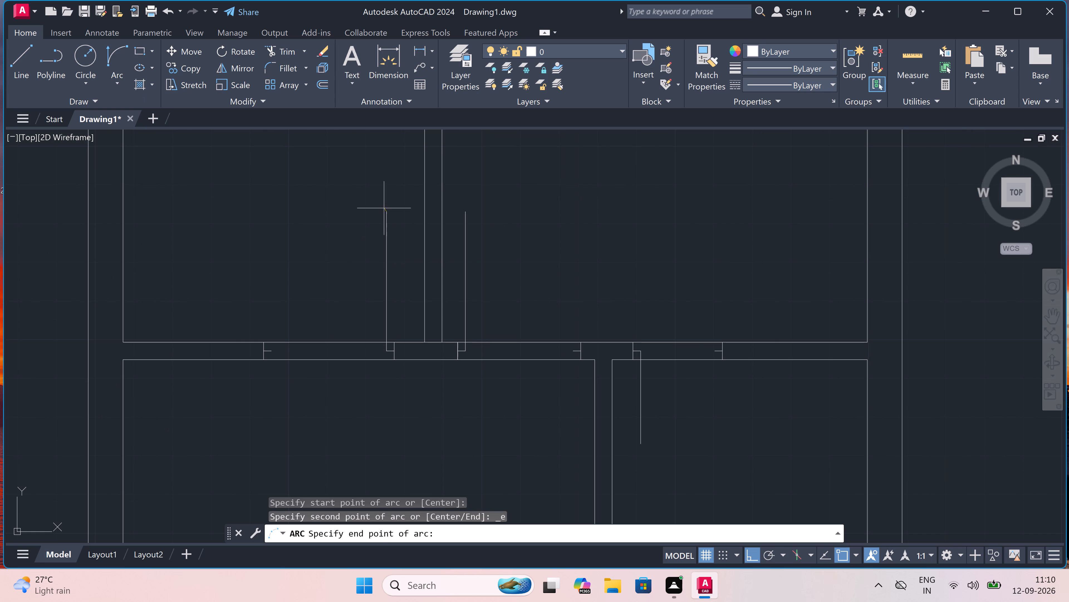
left_click(273, 348)
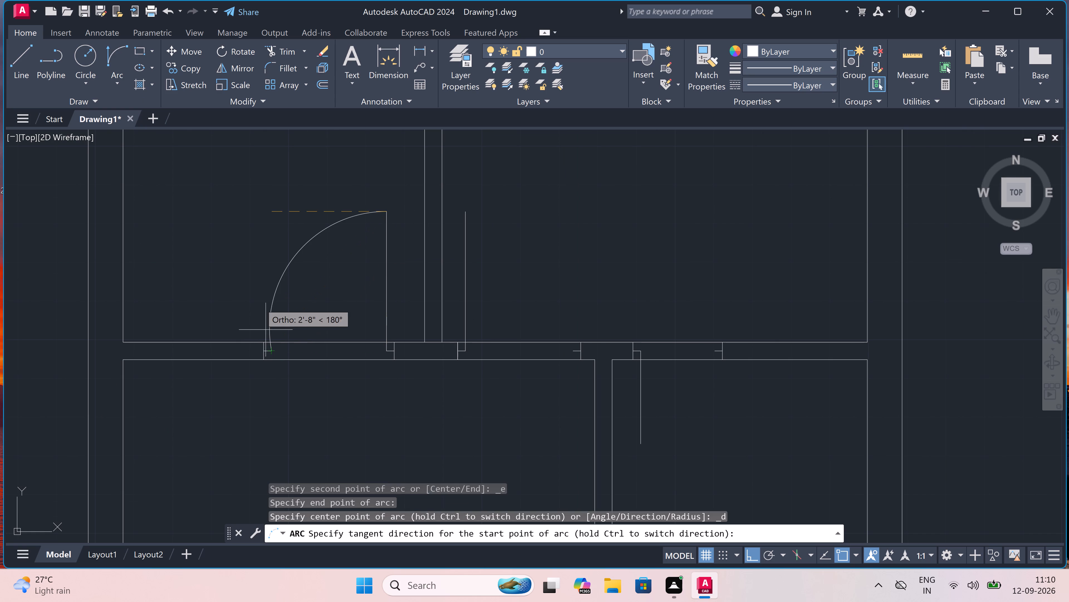
left_click(249, 274)
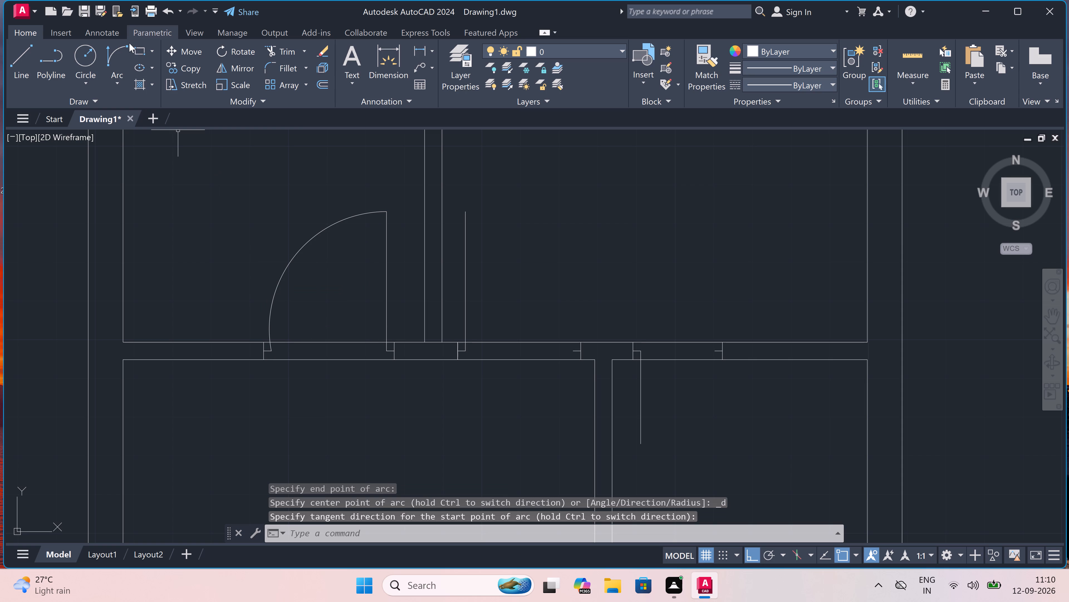
Draw a swing arc from the top of the door leaf right of the upper vertical partition to the opposite jamb's 2" line.
left_click(117, 51)
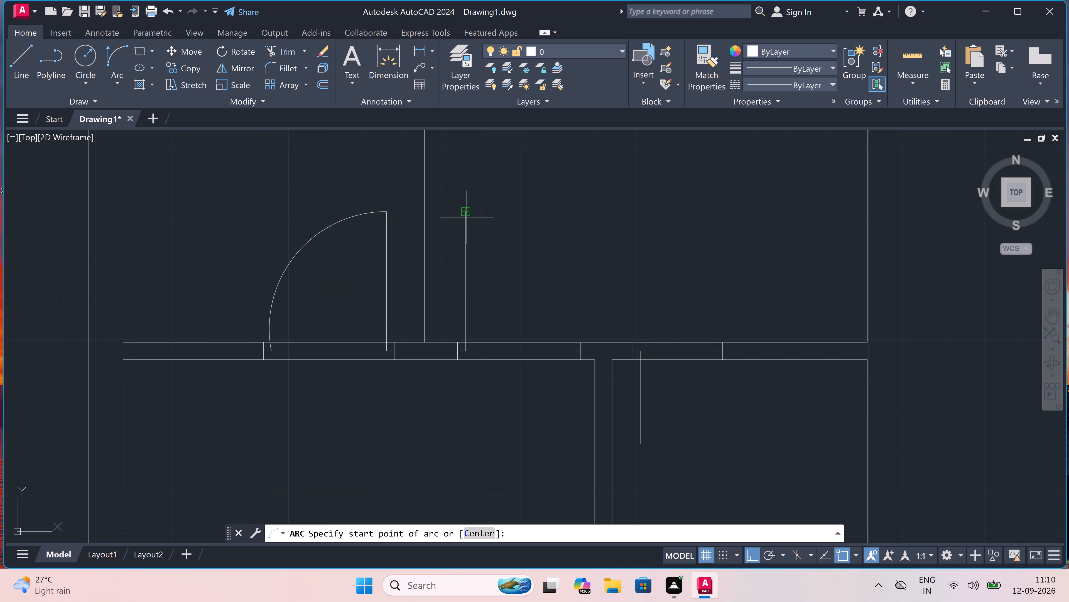
left_click_drag(463, 215, 464, 219)
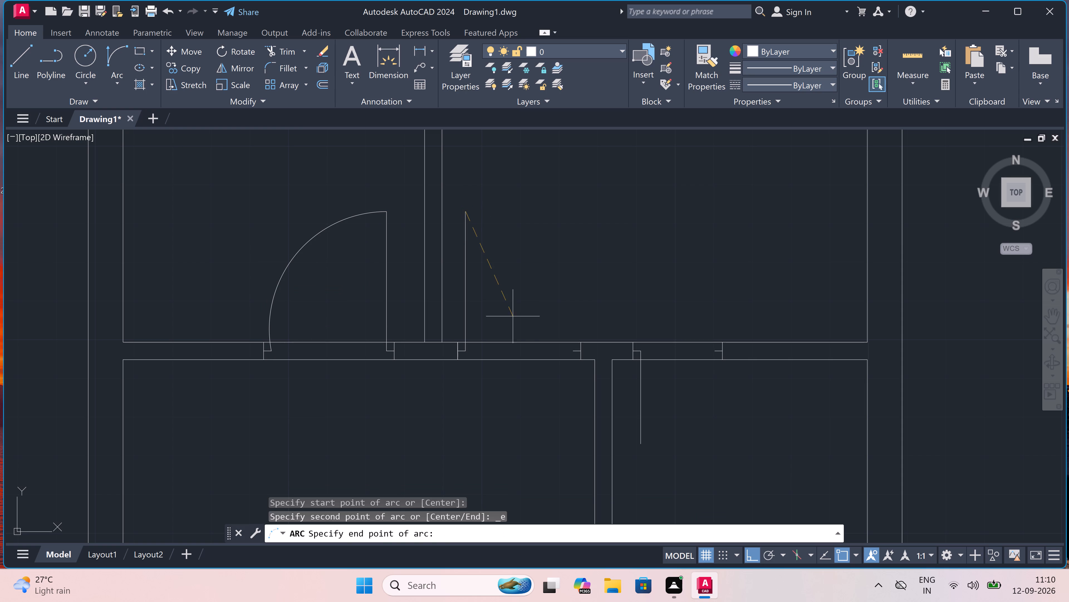
left_click(572, 348)
left_click(623, 287)
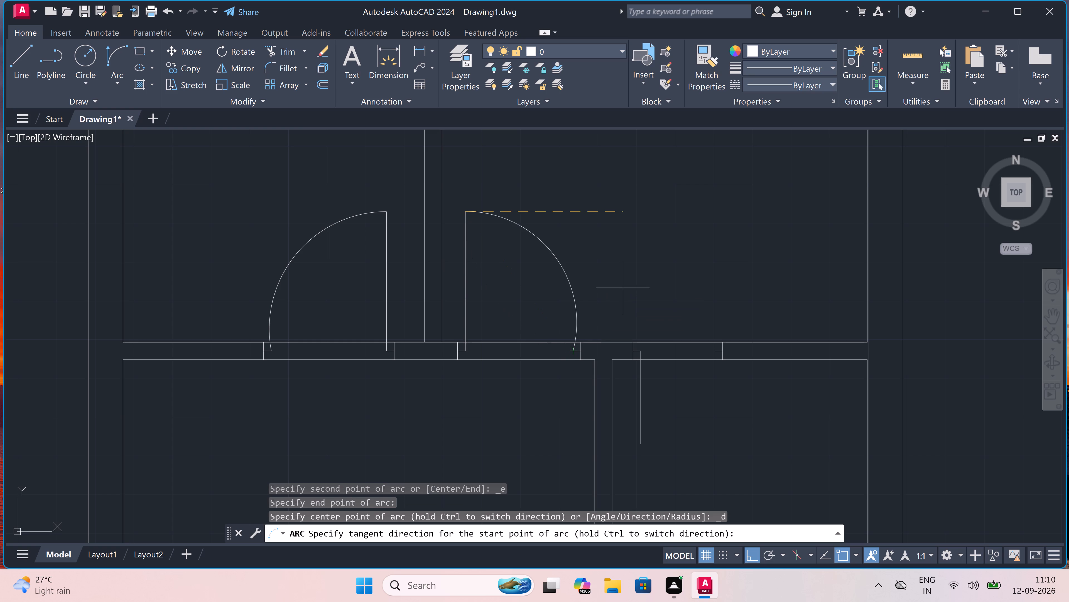
Draw a swing arc from the bottom of the small right-hand room's door leaf to the 2" line on its right jamb.
scroll(622, 287, "down", 3)
scroll(652, 304, "up", 4)
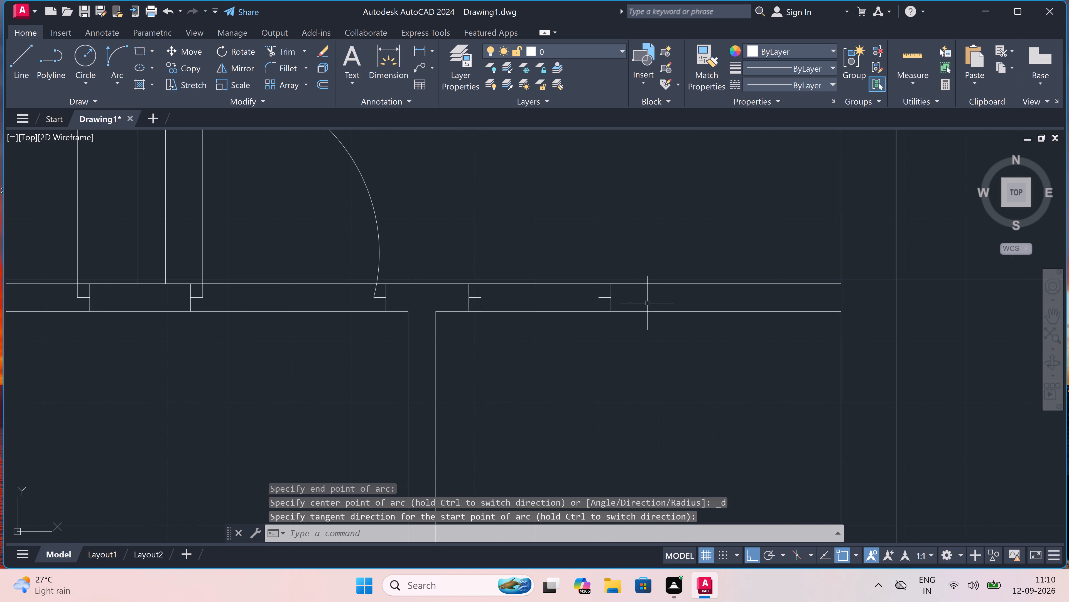
left_click(108, 48)
double_click(482, 445)
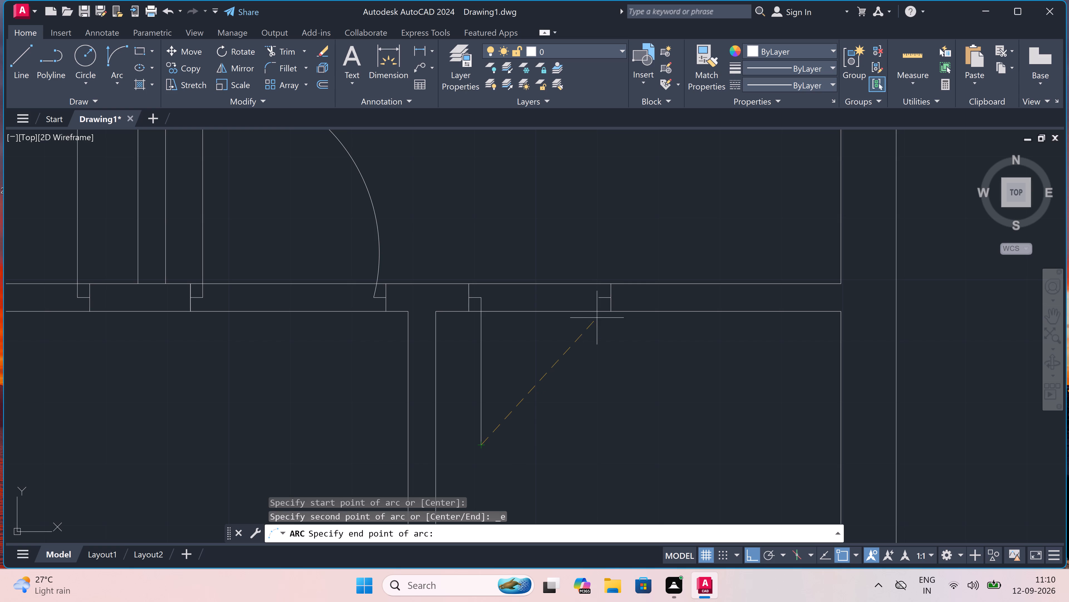
scroll(598, 314, "up", 1)
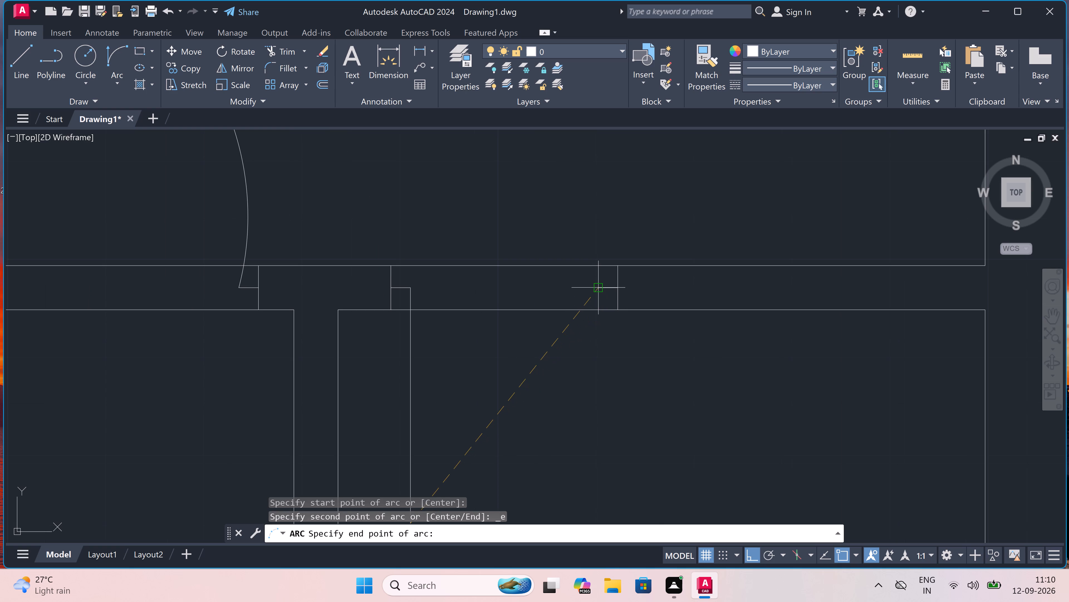
left_click(596, 287)
left_click(611, 399)
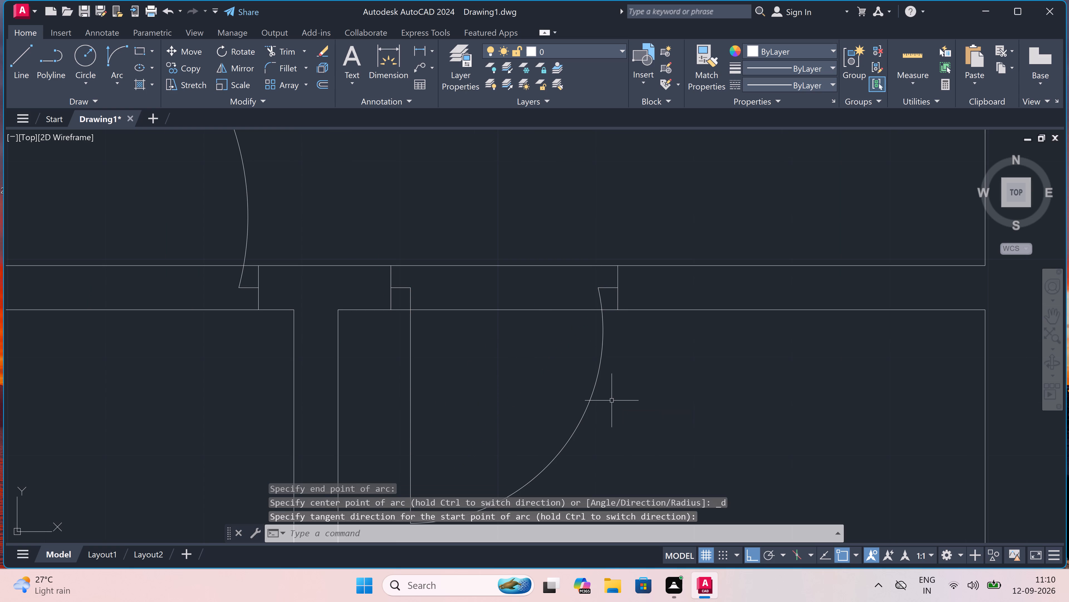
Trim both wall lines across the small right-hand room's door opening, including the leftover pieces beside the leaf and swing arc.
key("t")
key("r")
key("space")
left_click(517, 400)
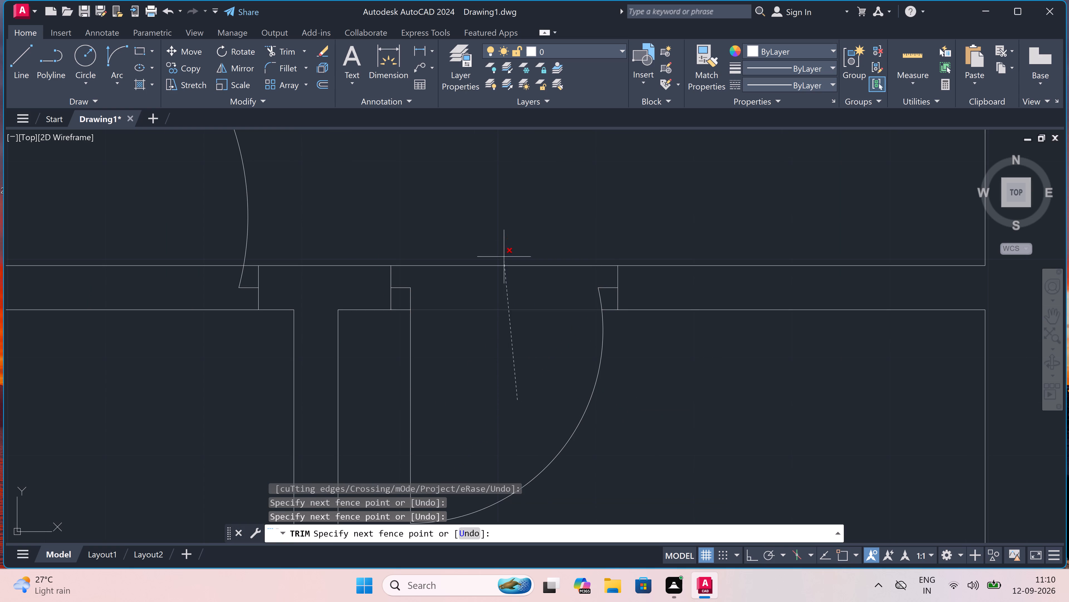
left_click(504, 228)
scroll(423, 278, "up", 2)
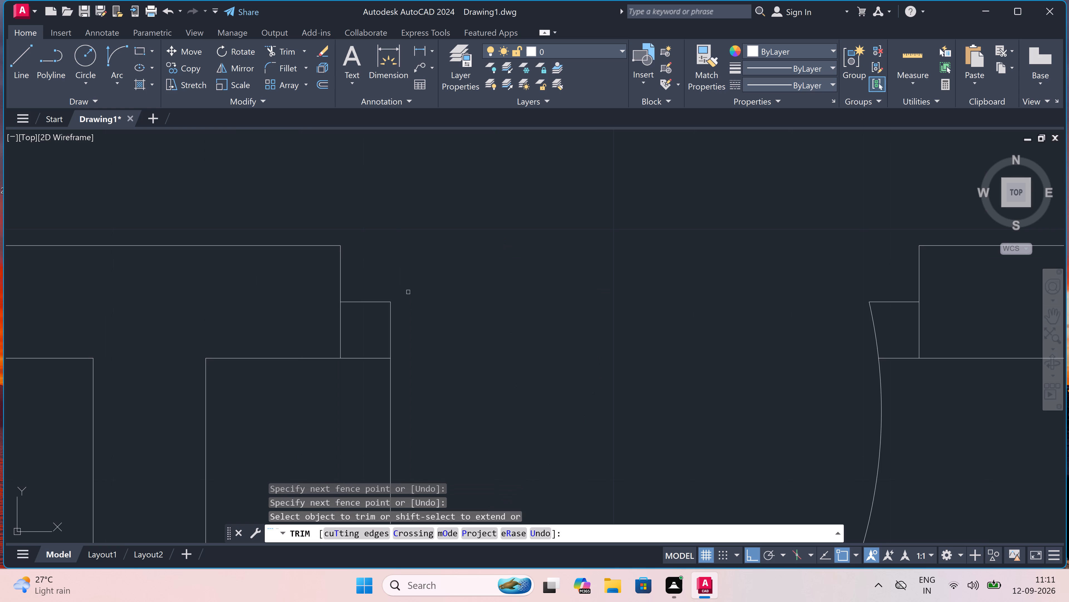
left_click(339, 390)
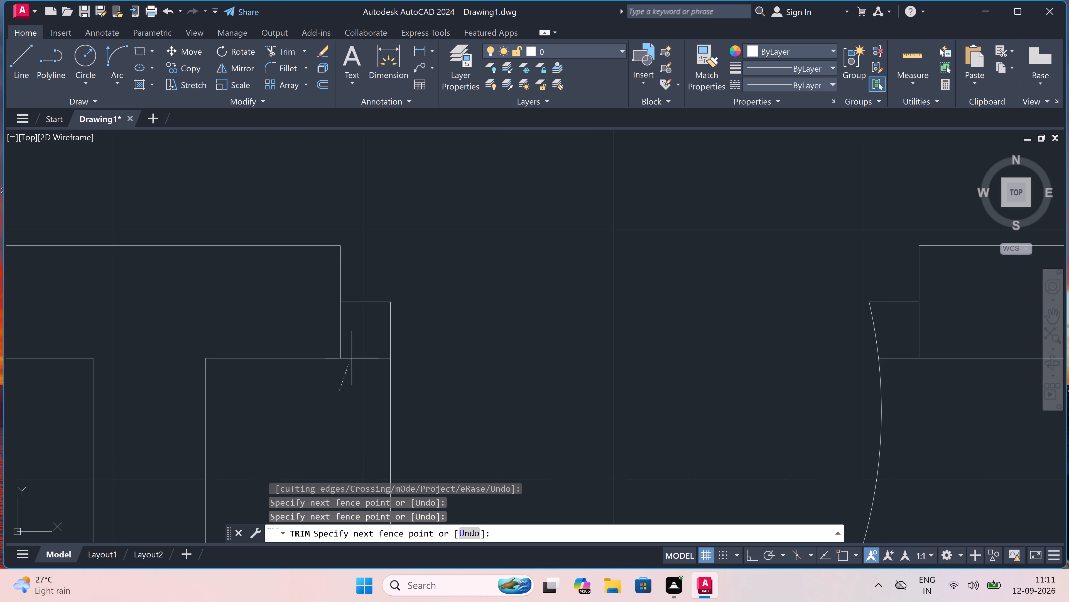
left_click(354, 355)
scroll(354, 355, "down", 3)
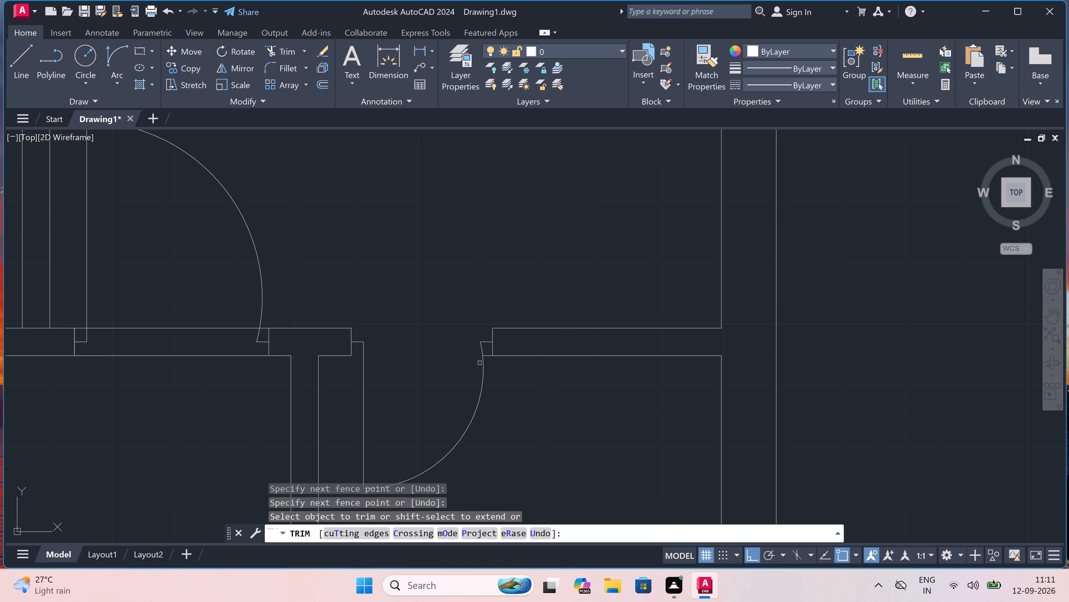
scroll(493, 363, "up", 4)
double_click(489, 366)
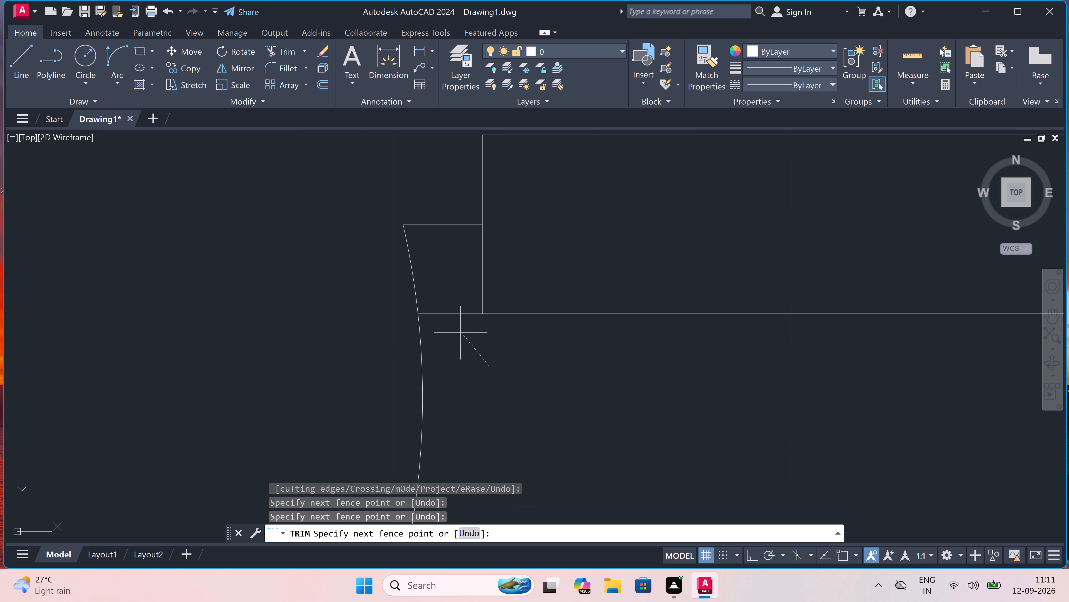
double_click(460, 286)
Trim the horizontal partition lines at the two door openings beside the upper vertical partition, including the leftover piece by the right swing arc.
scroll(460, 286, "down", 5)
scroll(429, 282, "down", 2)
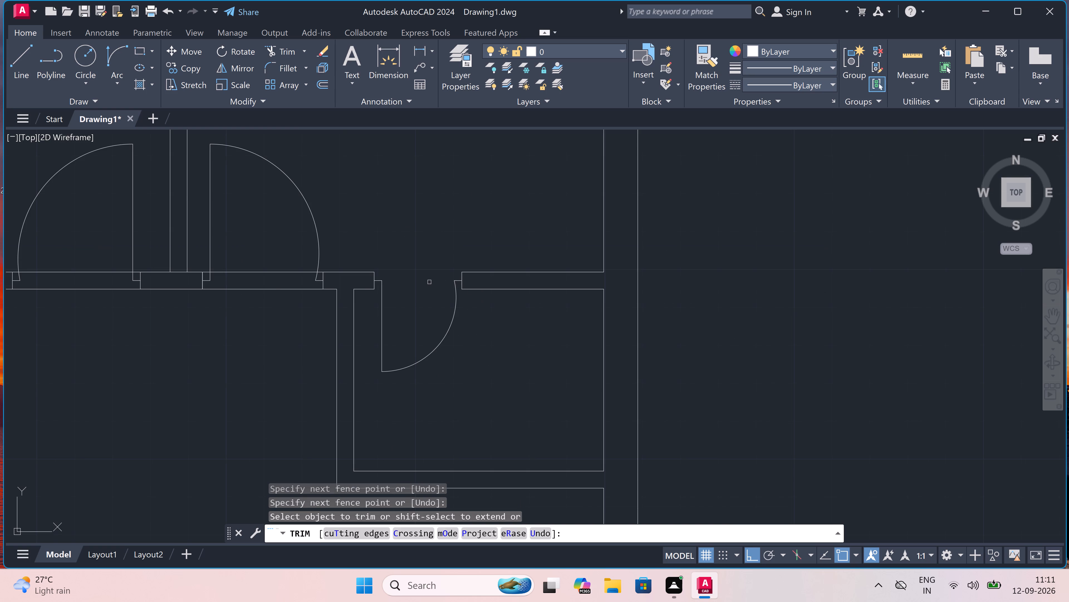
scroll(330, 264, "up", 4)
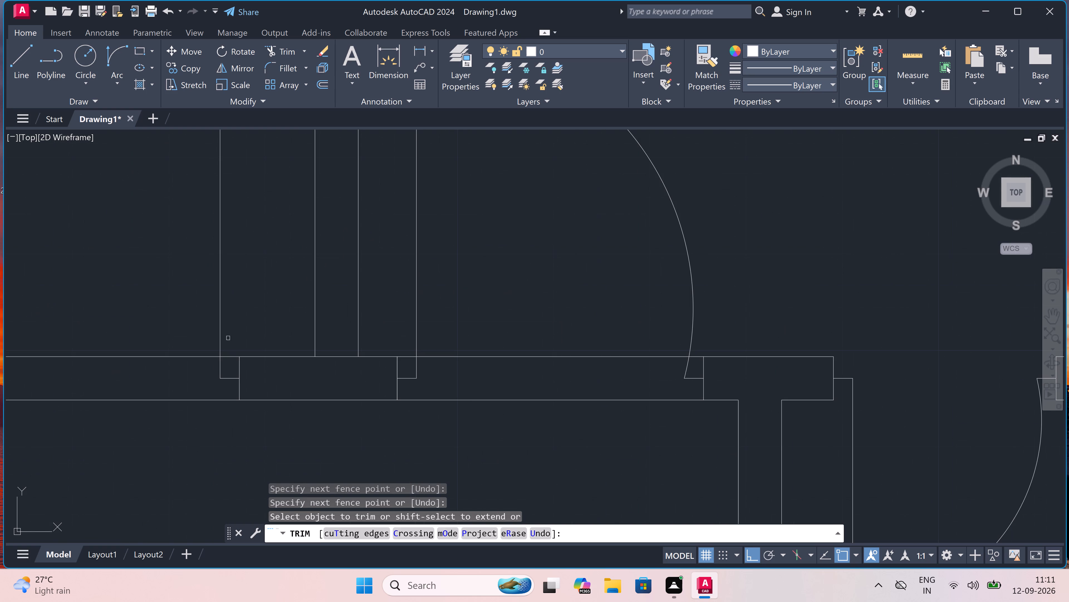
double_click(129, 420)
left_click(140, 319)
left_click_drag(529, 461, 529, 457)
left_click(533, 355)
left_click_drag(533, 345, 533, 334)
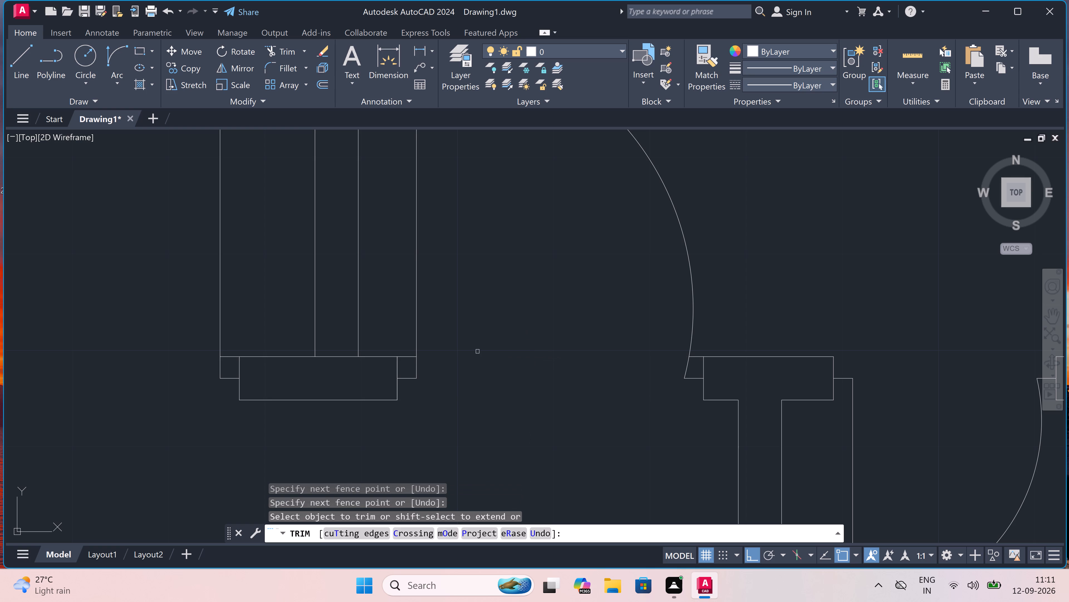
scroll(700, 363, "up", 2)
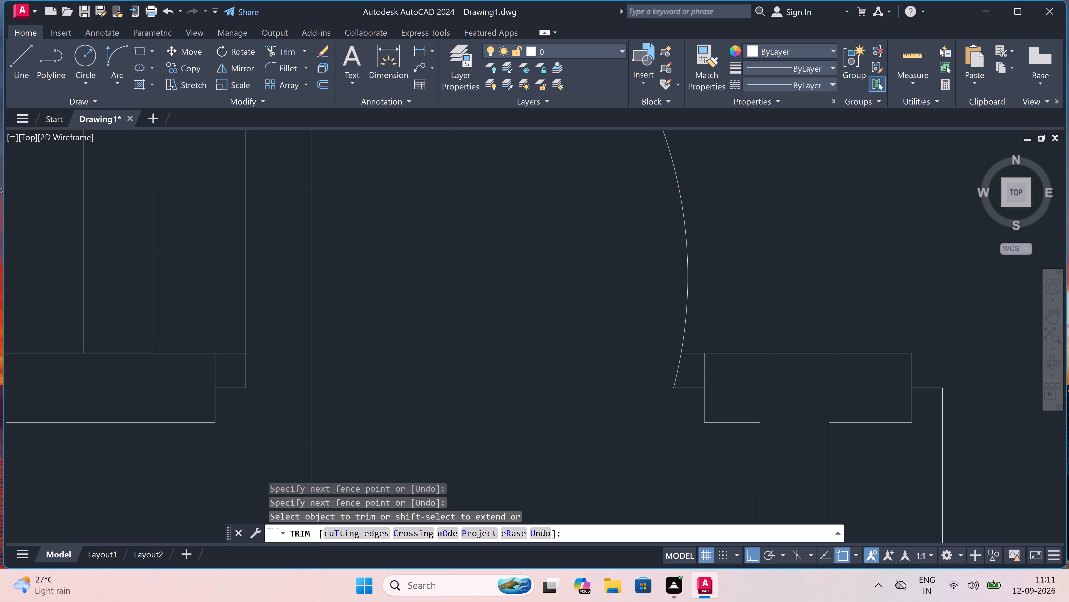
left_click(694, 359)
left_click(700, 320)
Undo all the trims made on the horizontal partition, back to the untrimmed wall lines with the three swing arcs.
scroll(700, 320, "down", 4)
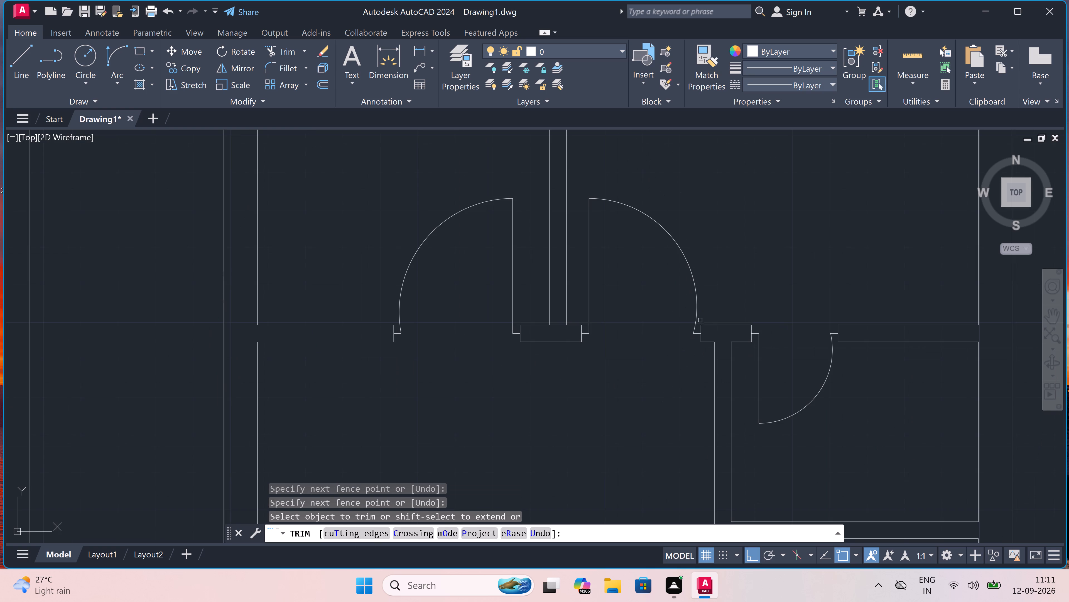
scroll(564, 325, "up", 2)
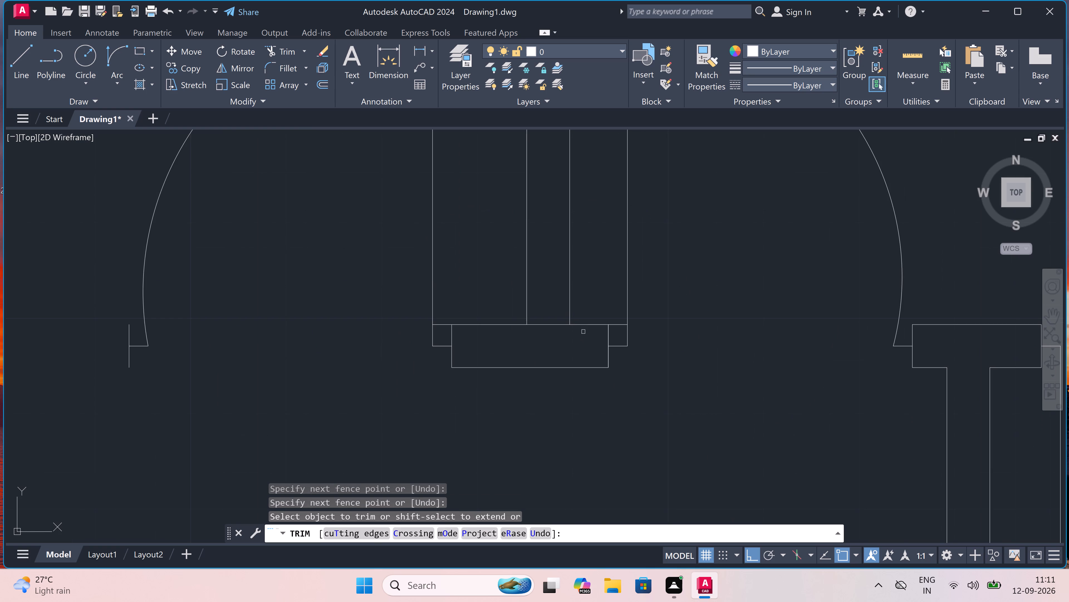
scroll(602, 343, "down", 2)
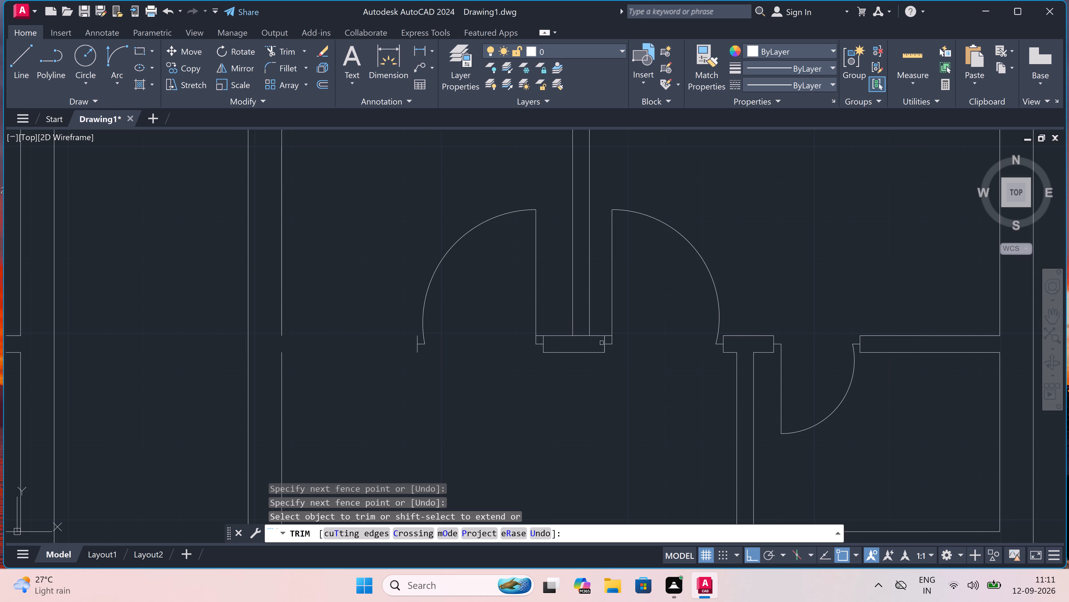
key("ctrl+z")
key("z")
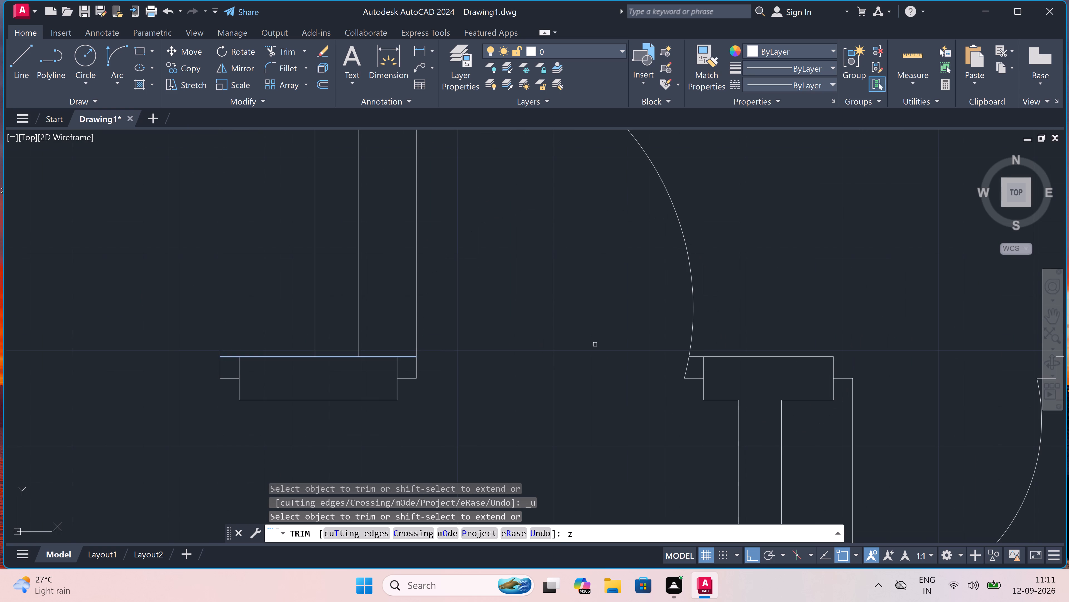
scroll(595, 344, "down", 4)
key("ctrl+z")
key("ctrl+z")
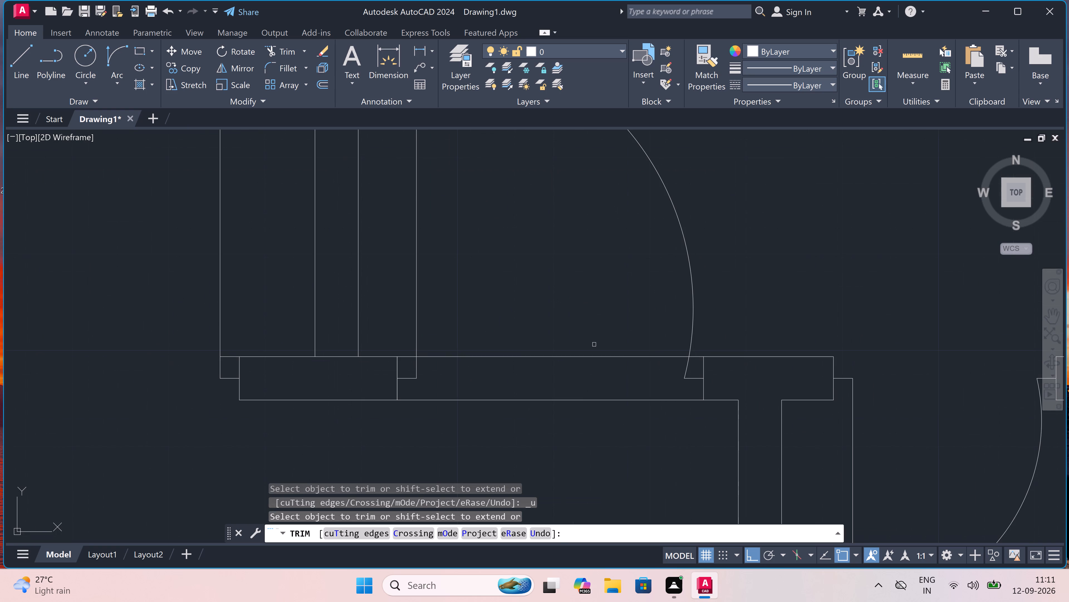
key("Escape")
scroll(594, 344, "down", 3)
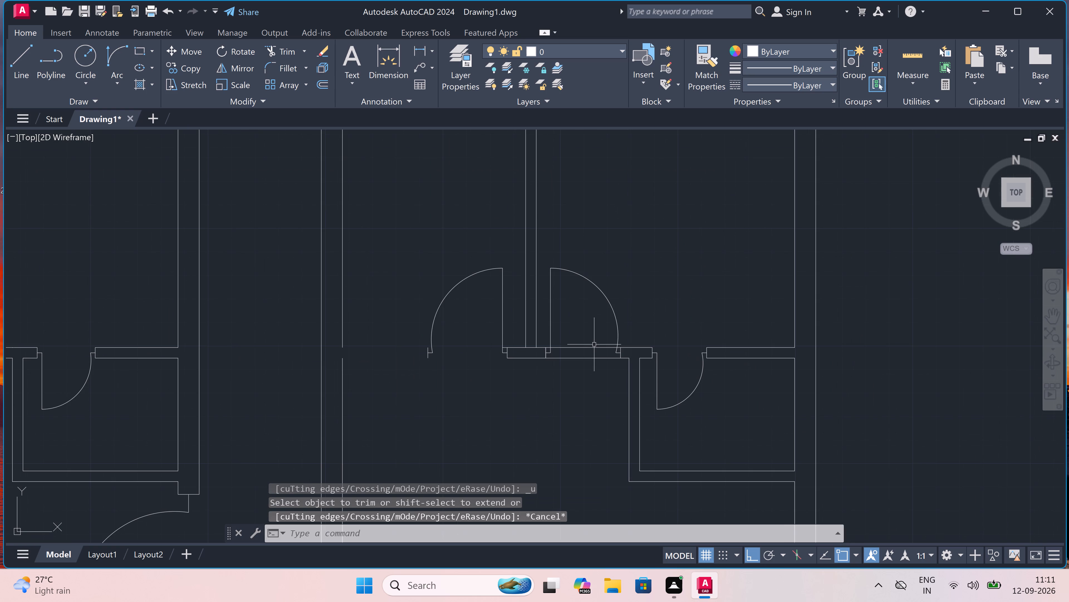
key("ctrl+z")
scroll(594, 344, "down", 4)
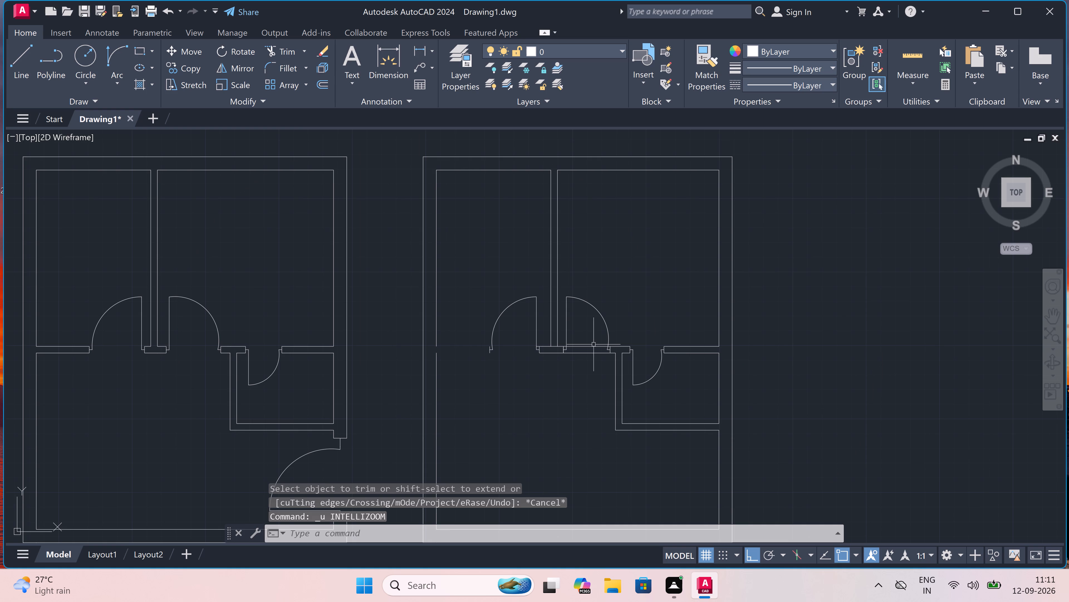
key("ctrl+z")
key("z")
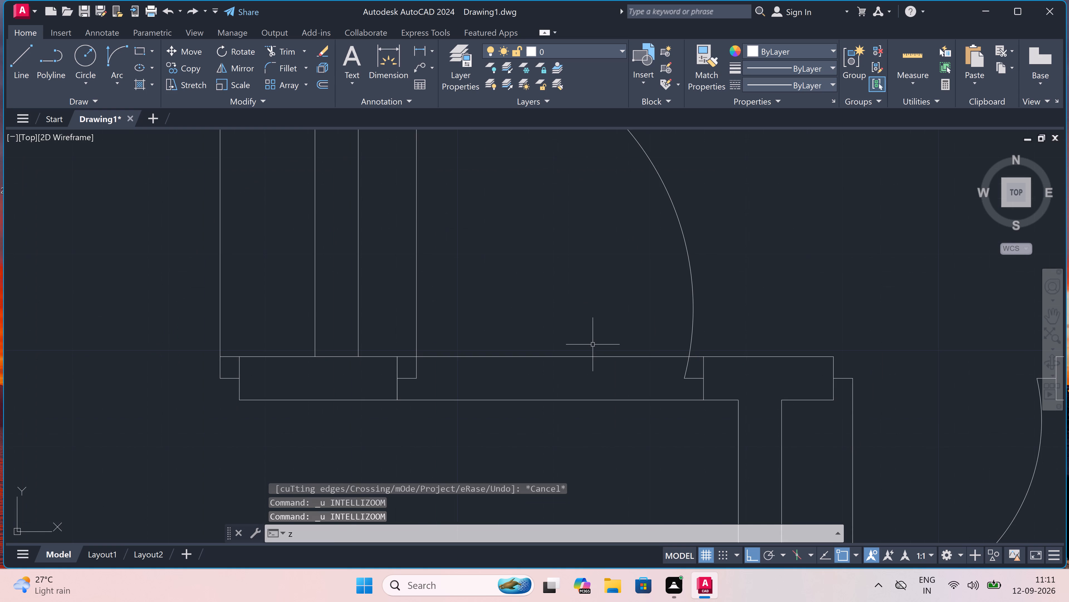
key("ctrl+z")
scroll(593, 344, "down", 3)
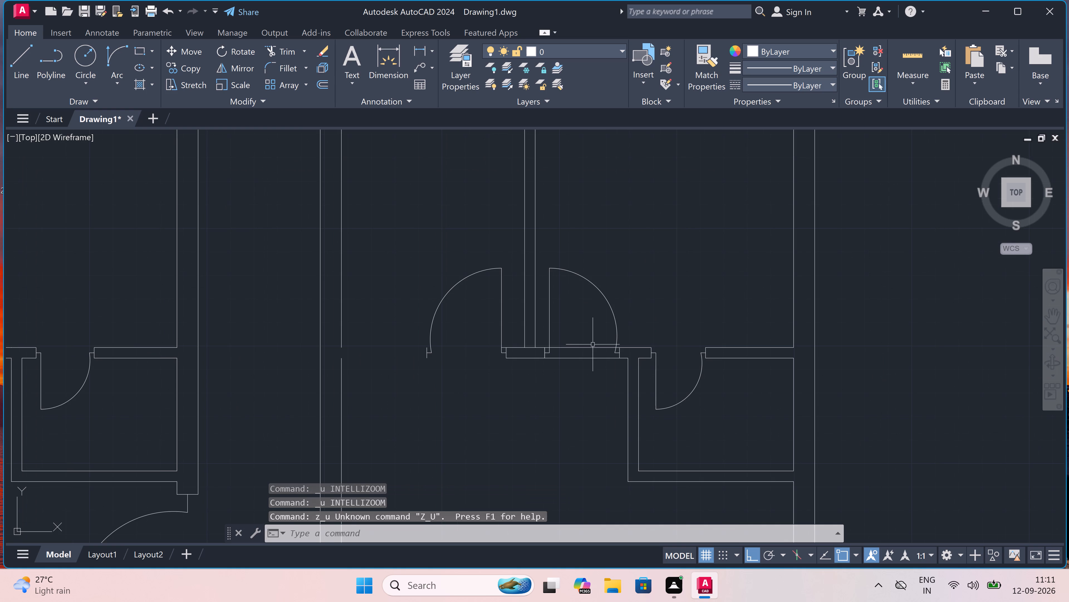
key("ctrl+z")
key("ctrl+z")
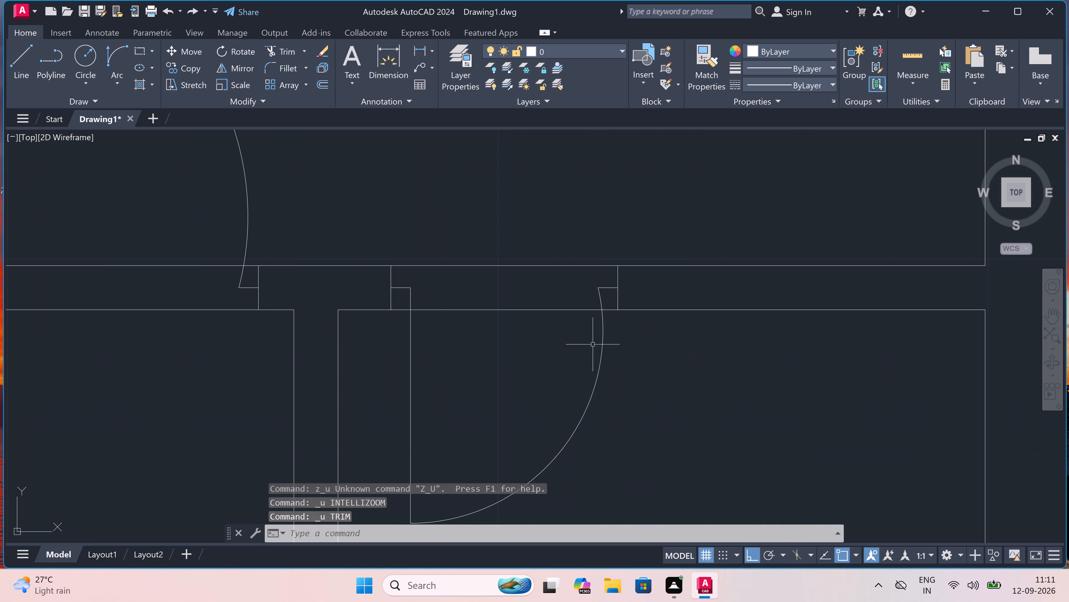
Trim both lines of the right-hand plan's horizontal partition across its three door openings.
key("z")
scroll(593, 344, "down", 4)
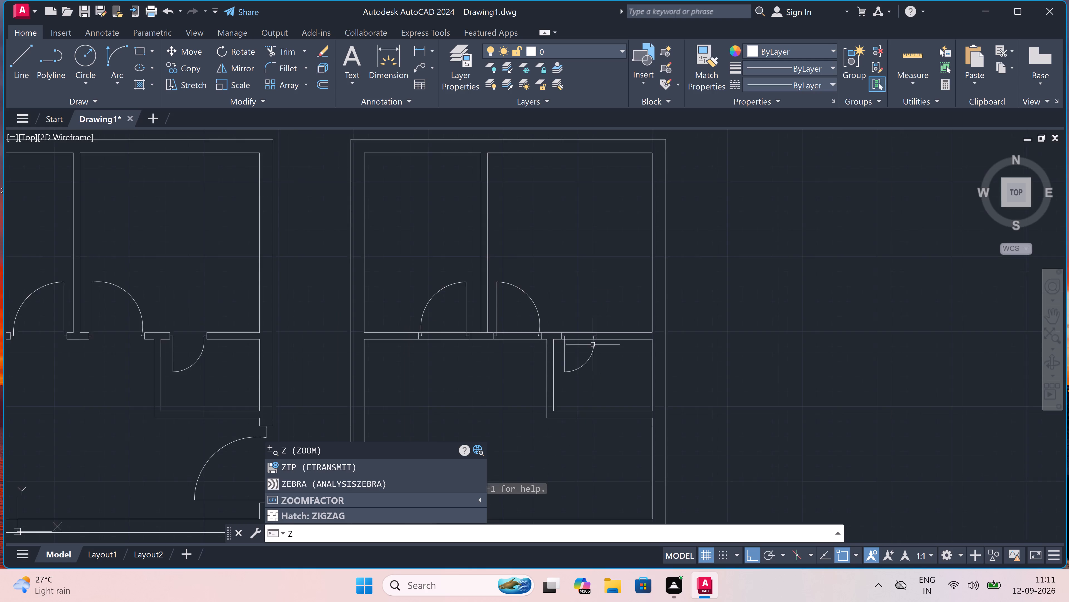
scroll(437, 337, "up", 2)
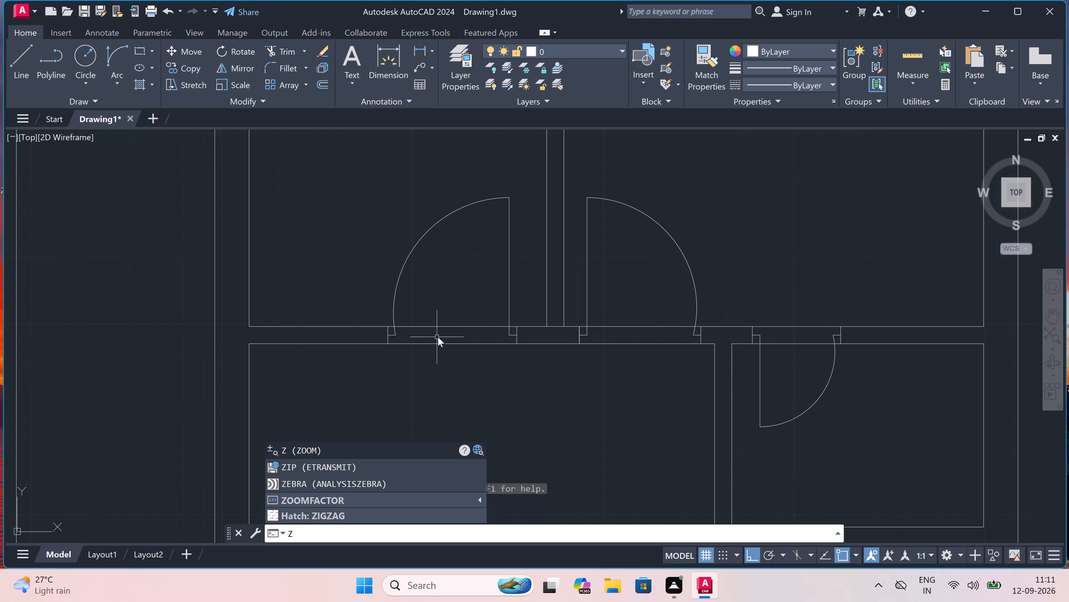
key("Escape")
type("tr")
key("space")
left_click(475, 359)
left_click(472, 313)
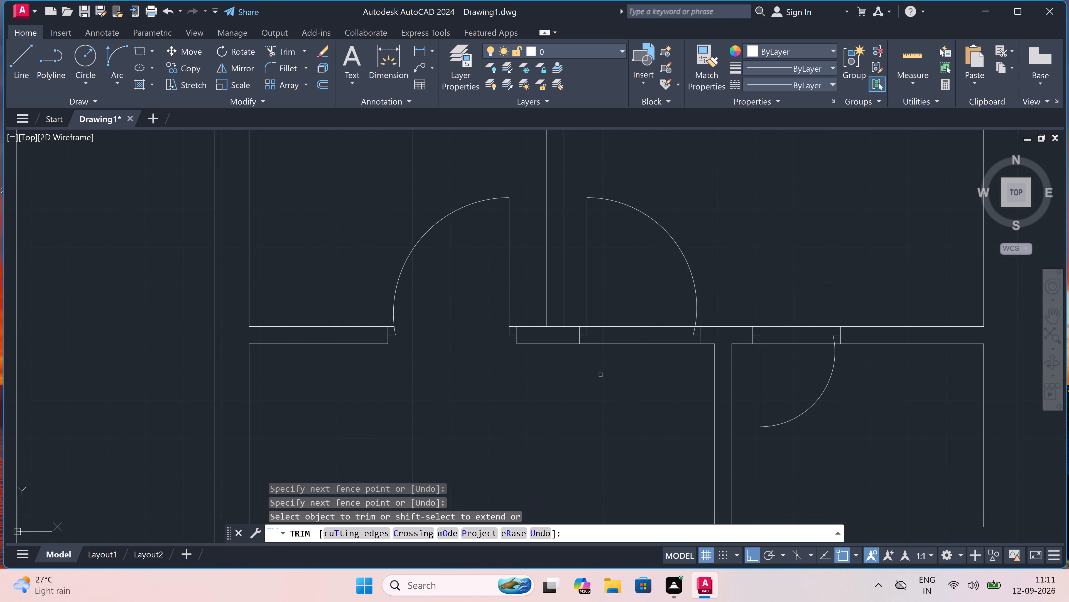
left_click(648, 356)
left_click(649, 278)
left_click(804, 358)
left_click(793, 297)
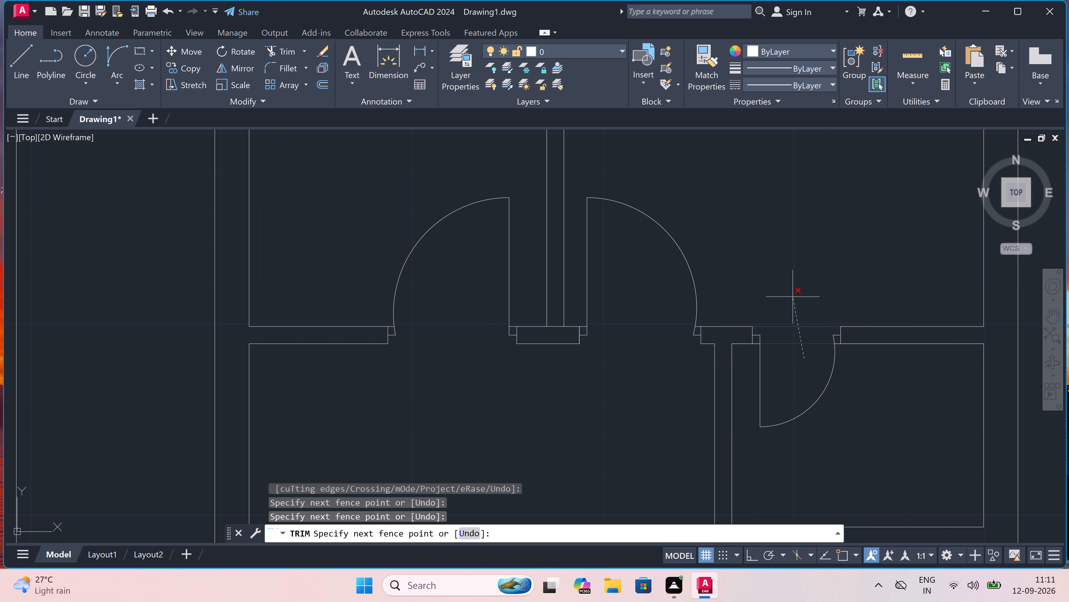
Trim the leftover pieces at the left swing arc, beside both leaves flanking the vertical partition, and across that partition's base.
scroll(793, 297, "down", 2)
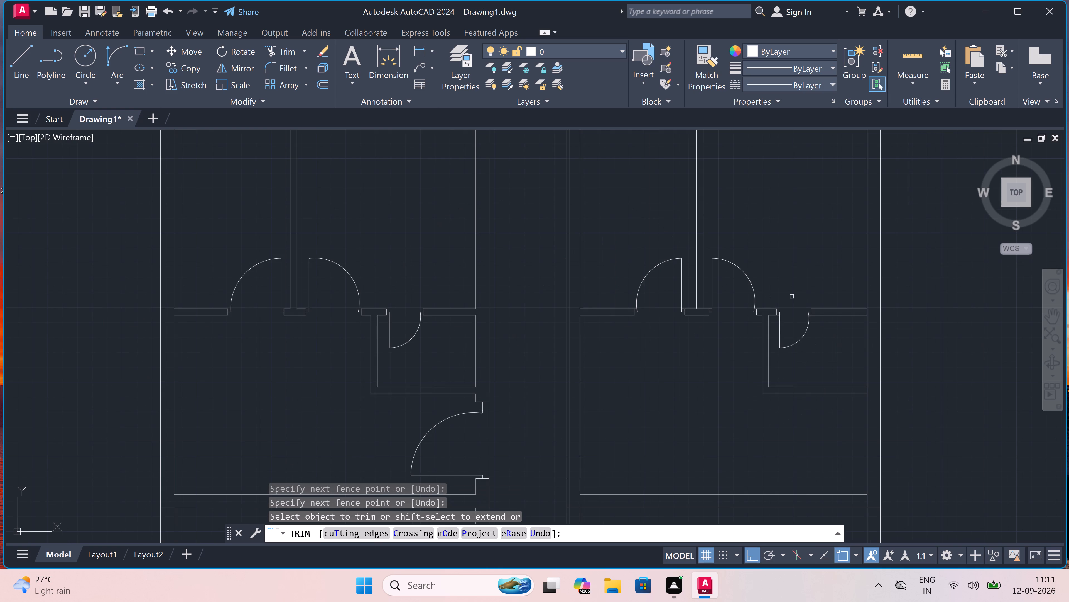
scroll(634, 316, "up", 3)
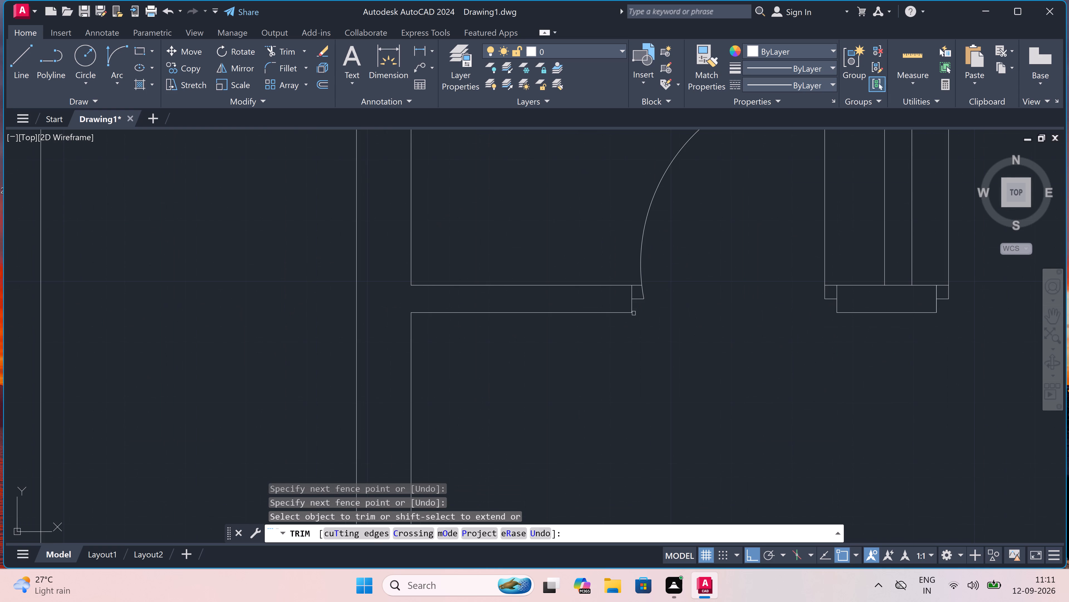
scroll(630, 299, "up", 3)
left_click(659, 264)
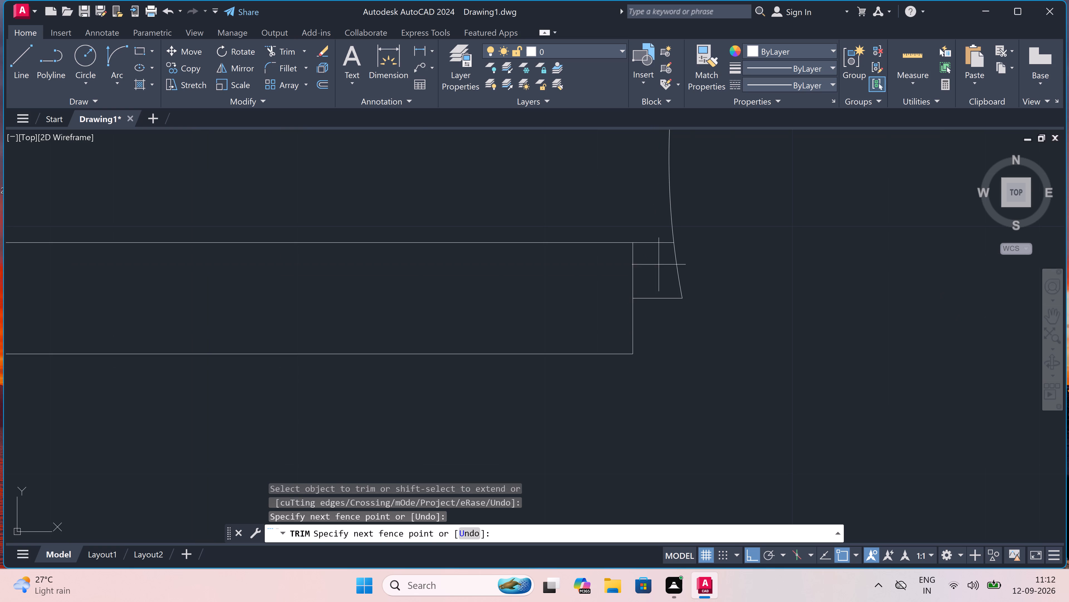
left_click(630, 222)
scroll(630, 222, "down", 5)
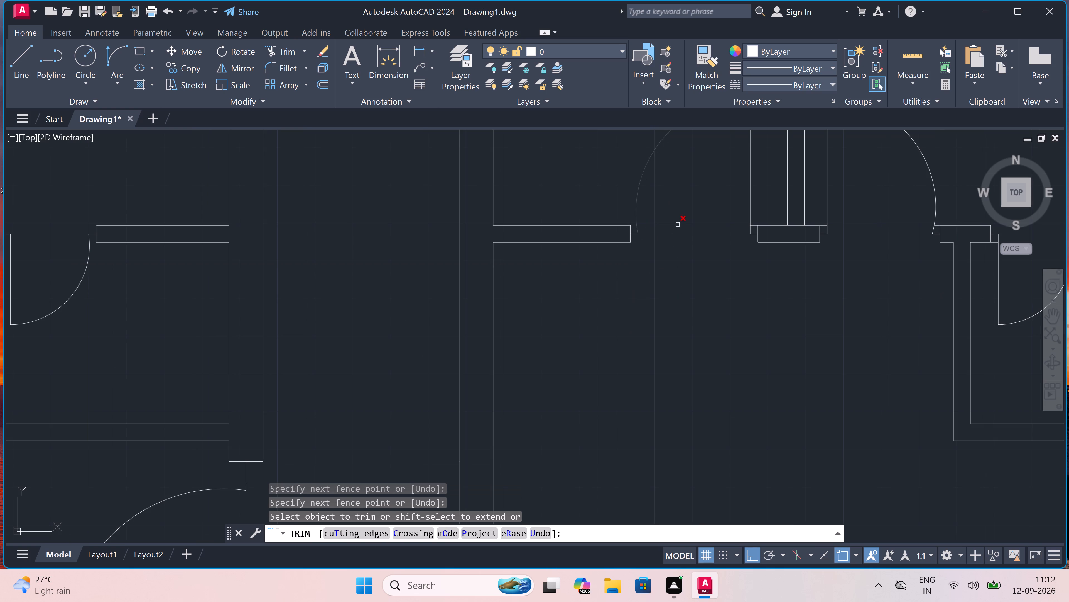
scroll(802, 223, "up", 4)
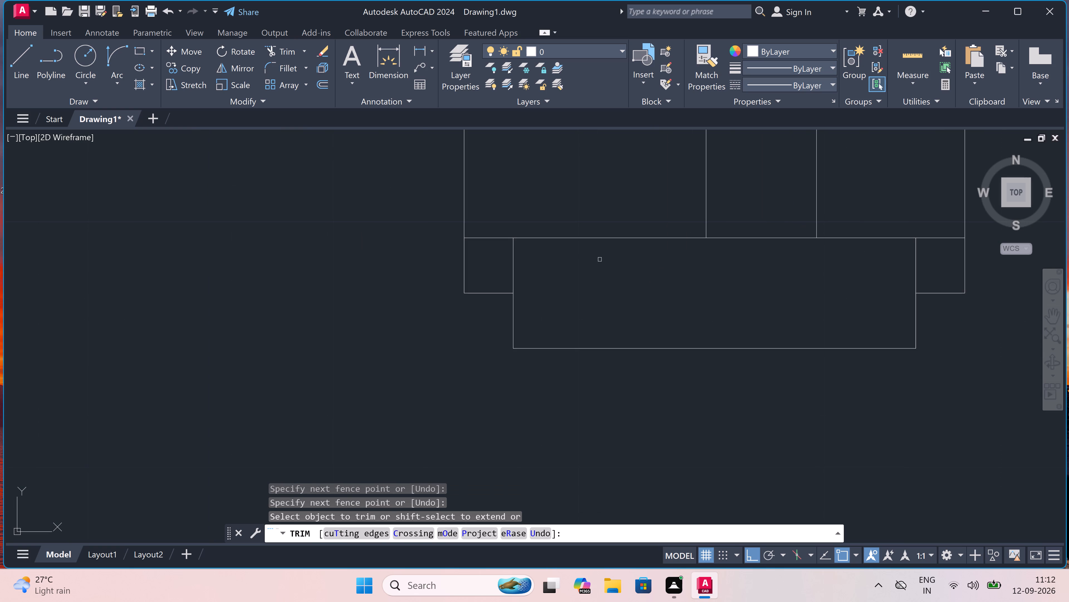
left_click(490, 259)
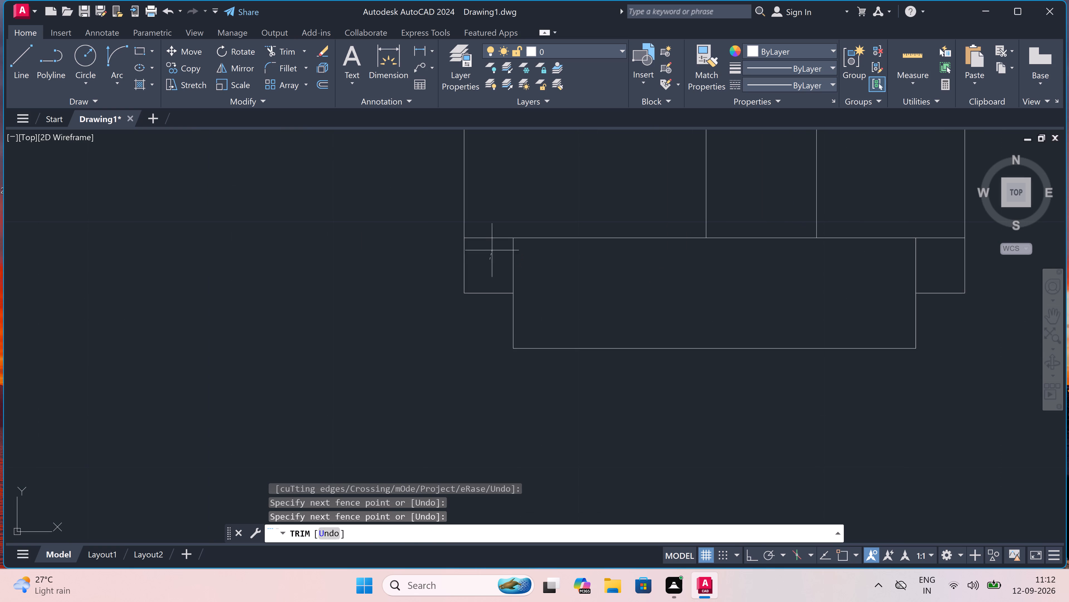
left_click(494, 233)
scroll(494, 233, "down", 5)
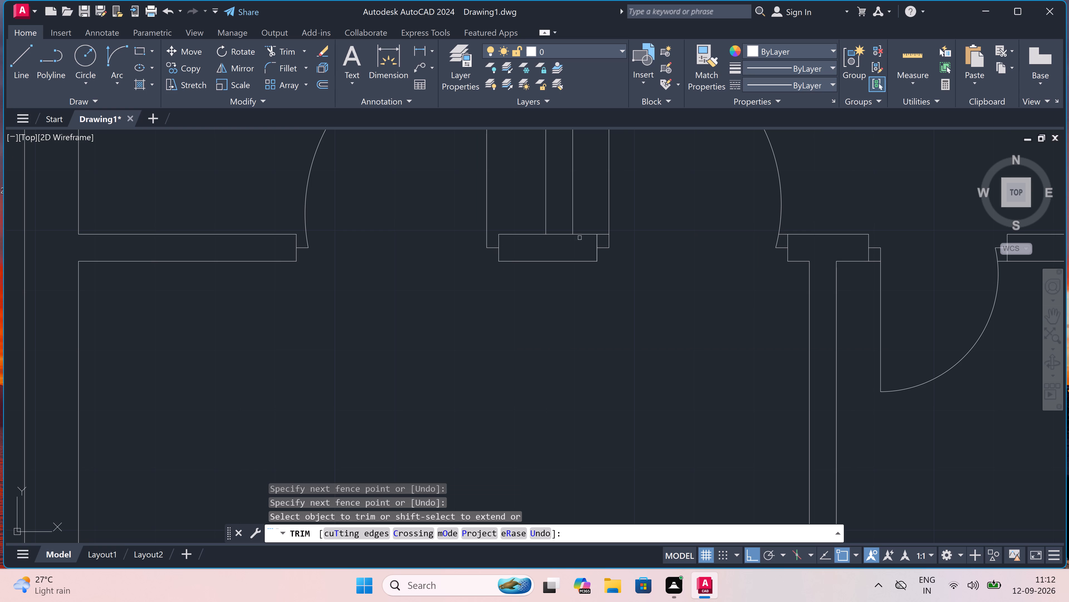
scroll(611, 232, "up", 4)
left_click(571, 261)
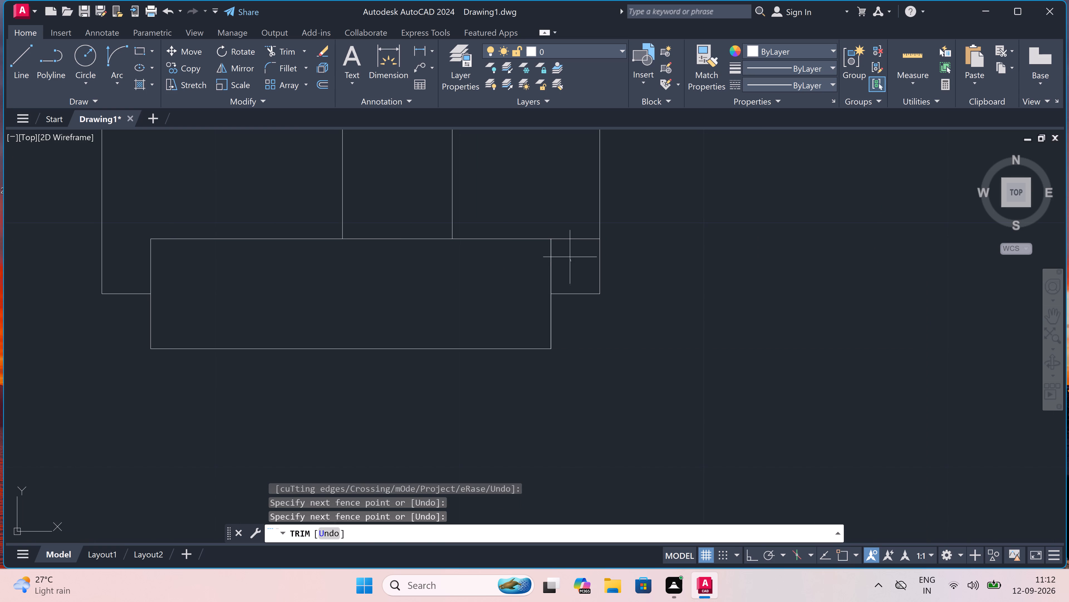
left_click(564, 220)
left_click(426, 248)
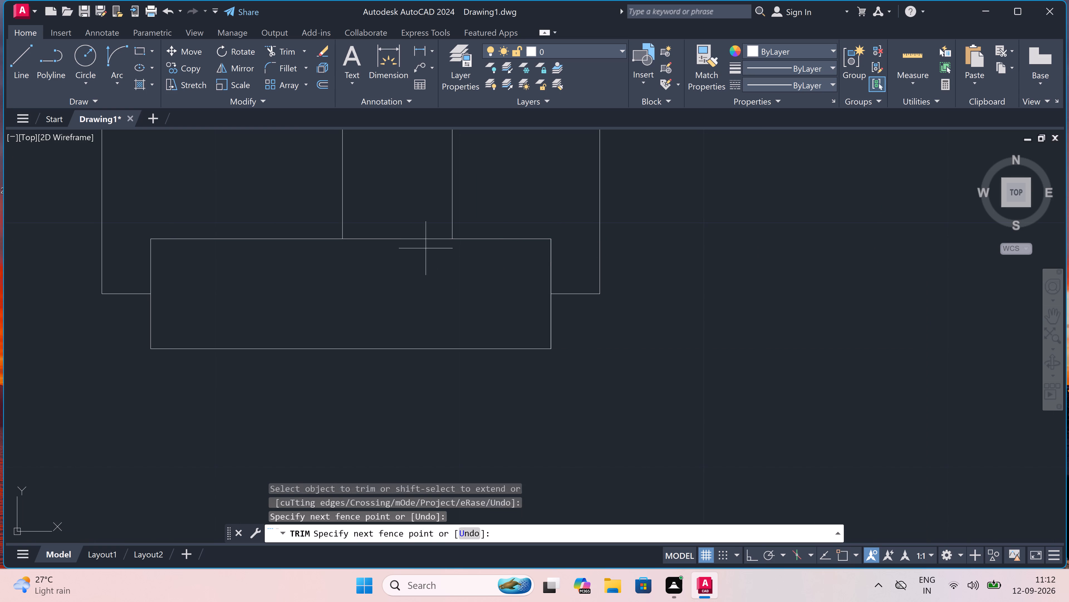
left_click(419, 226)
Trim the leftover wall pieces beside the upper right room's swing arc and at the small room's door leaf and swing arc.
scroll(419, 226, "down", 5)
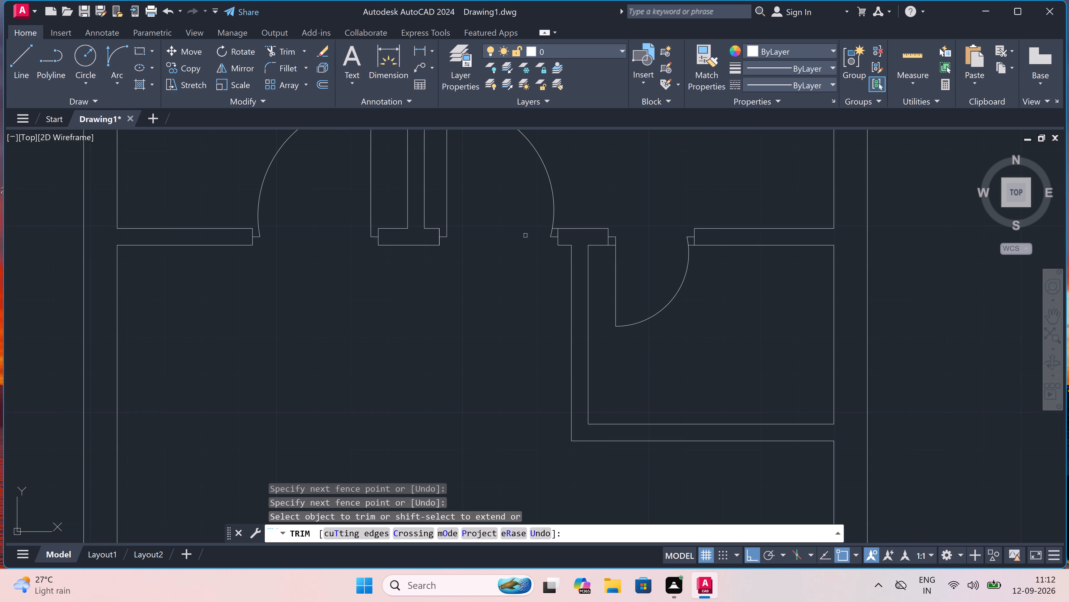
scroll(562, 227, "up", 5)
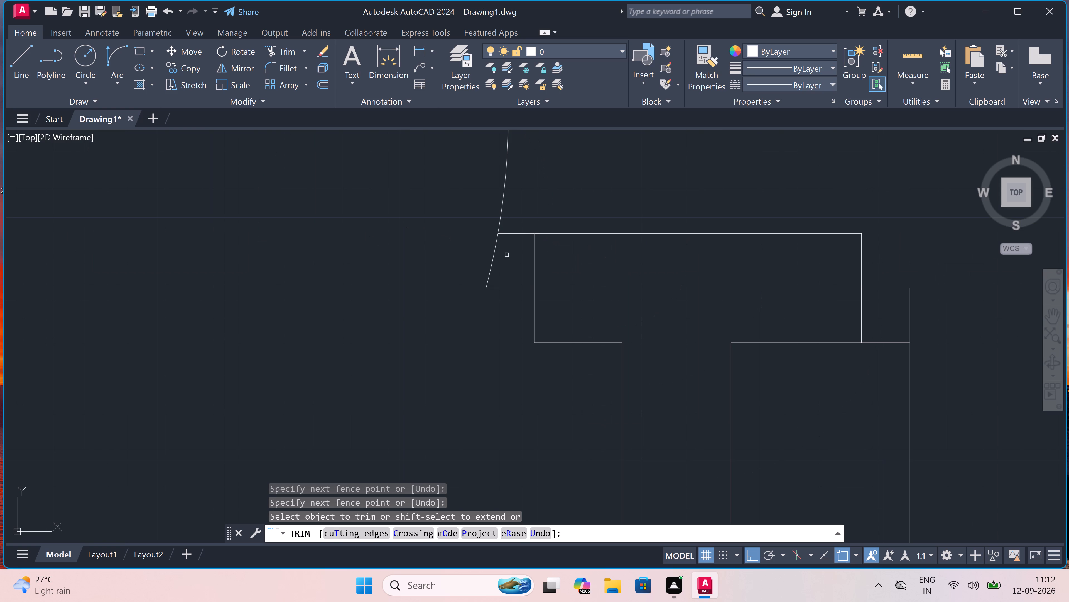
left_click(502, 253)
left_click(515, 223)
scroll(515, 223, "down", 5)
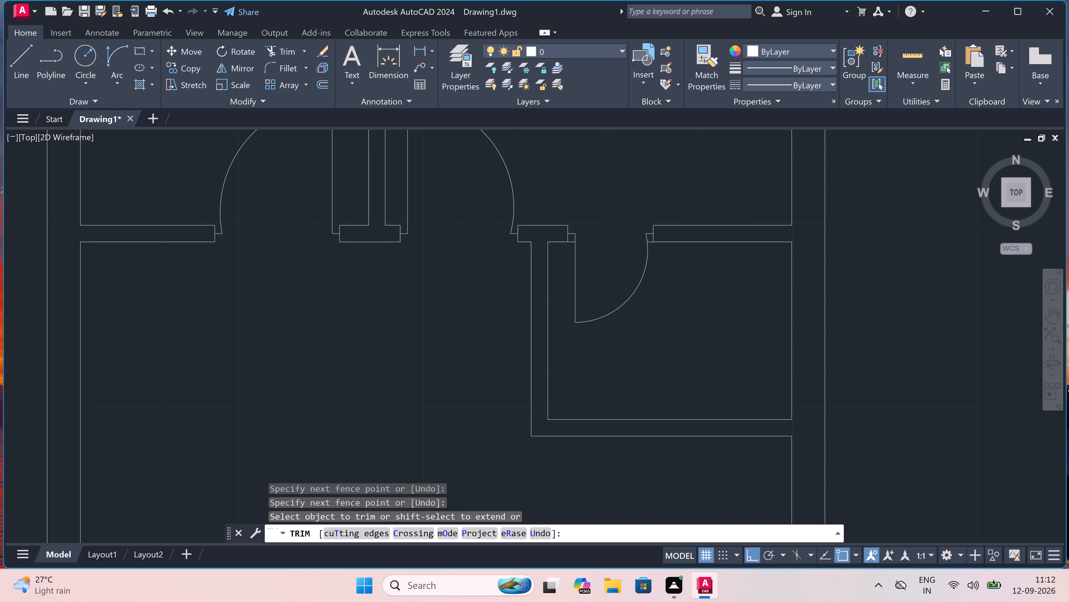
scroll(555, 232, "up", 4)
left_click(644, 269)
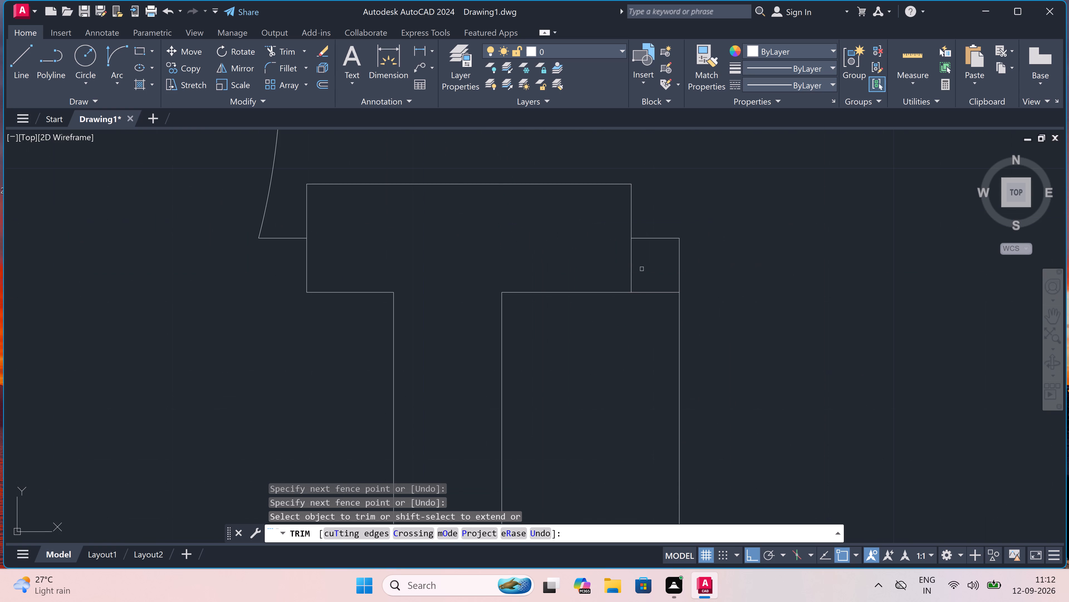
left_click(636, 330)
scroll(636, 331, "down", 5)
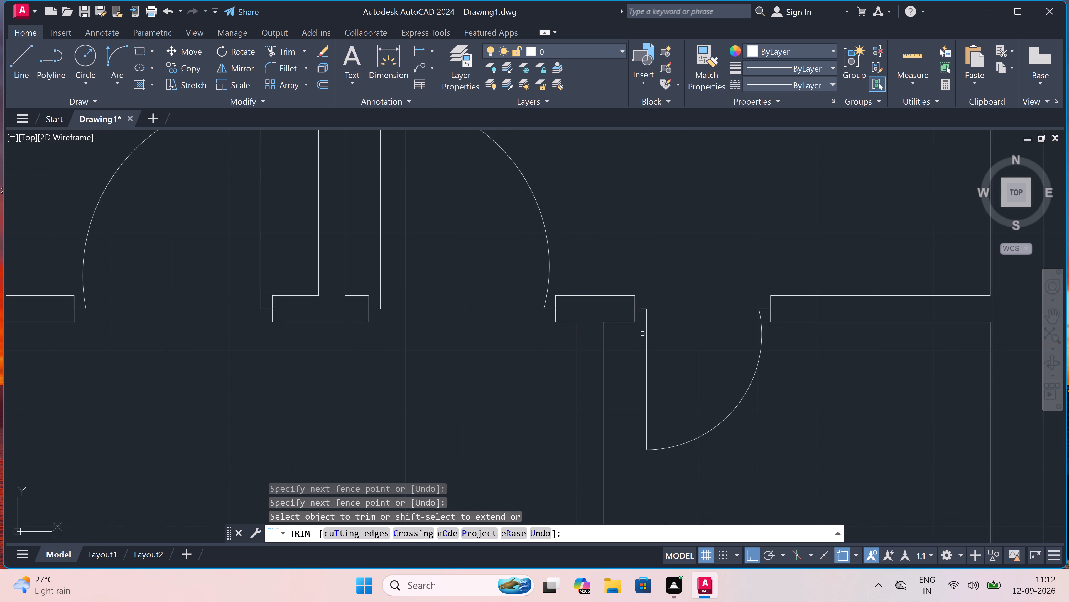
scroll(789, 309, "up", 4)
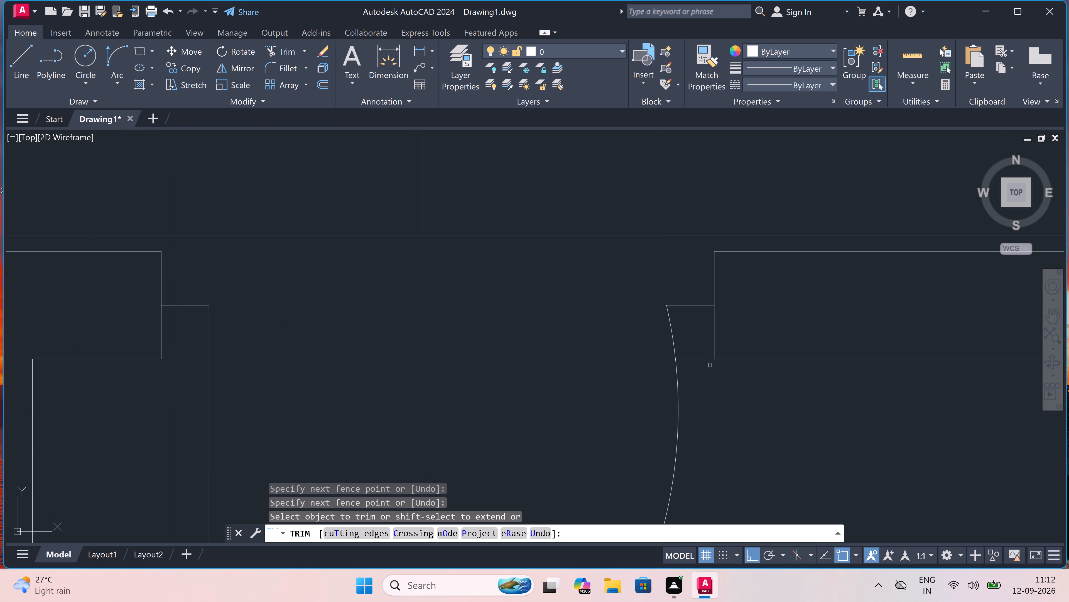
left_click(703, 360)
key("Escape")
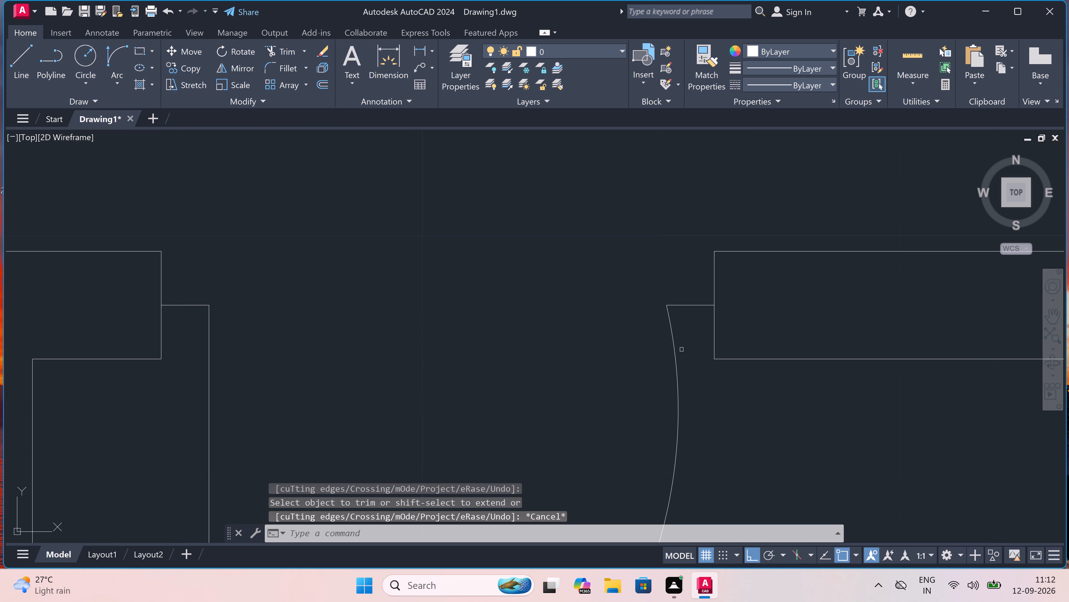
Offset the lower outer wall line of the left plan's finished rooms 10' downward.
scroll(609, 318, "down", 8)
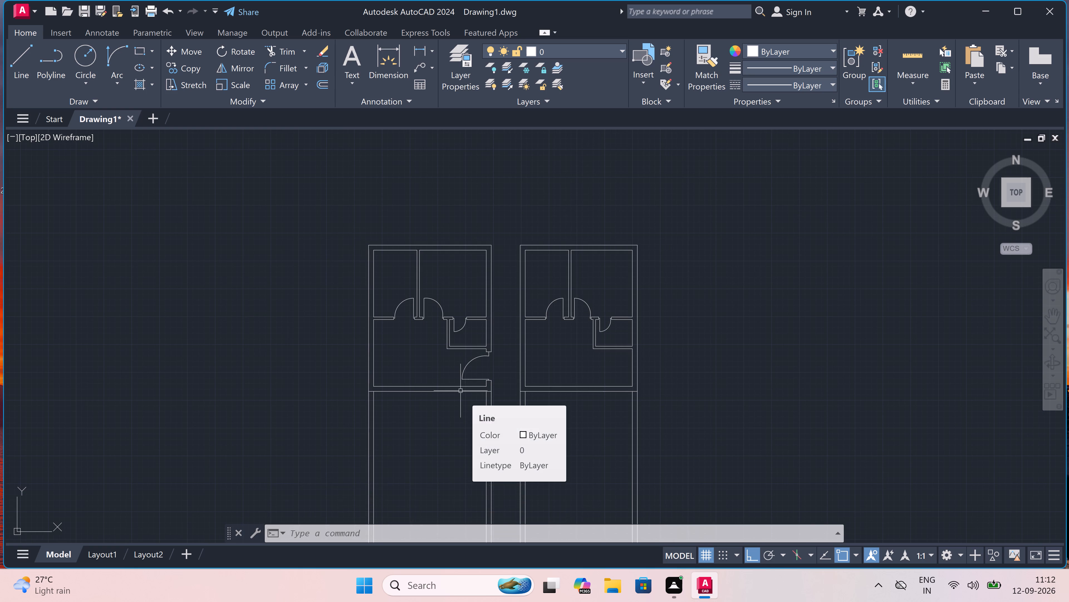
scroll(454, 411, "up", 1)
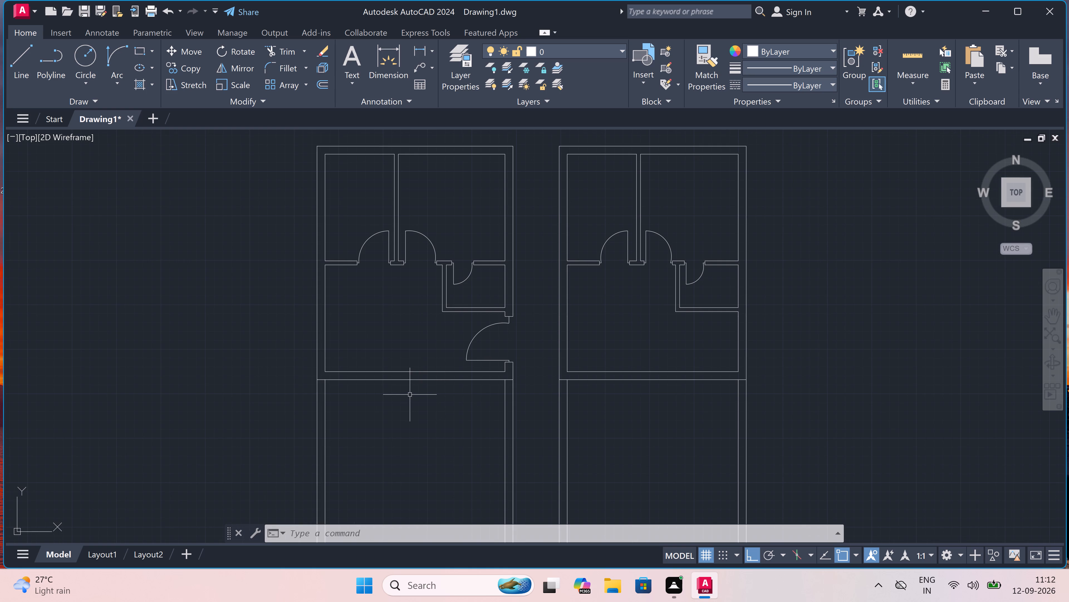
type("o")
key("space")
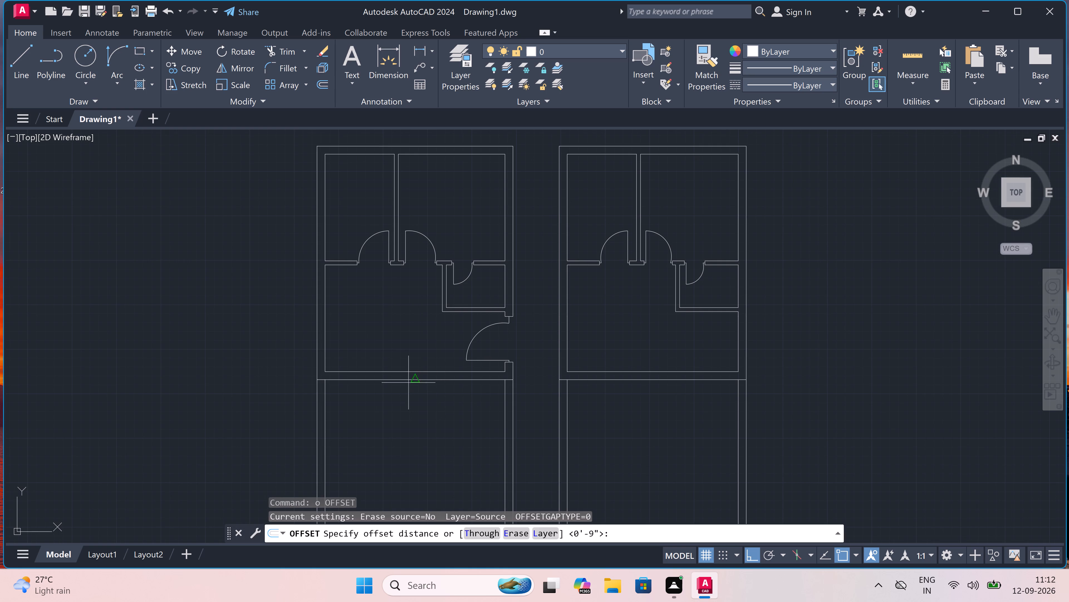
left_click_drag(418, 378, 427, 433)
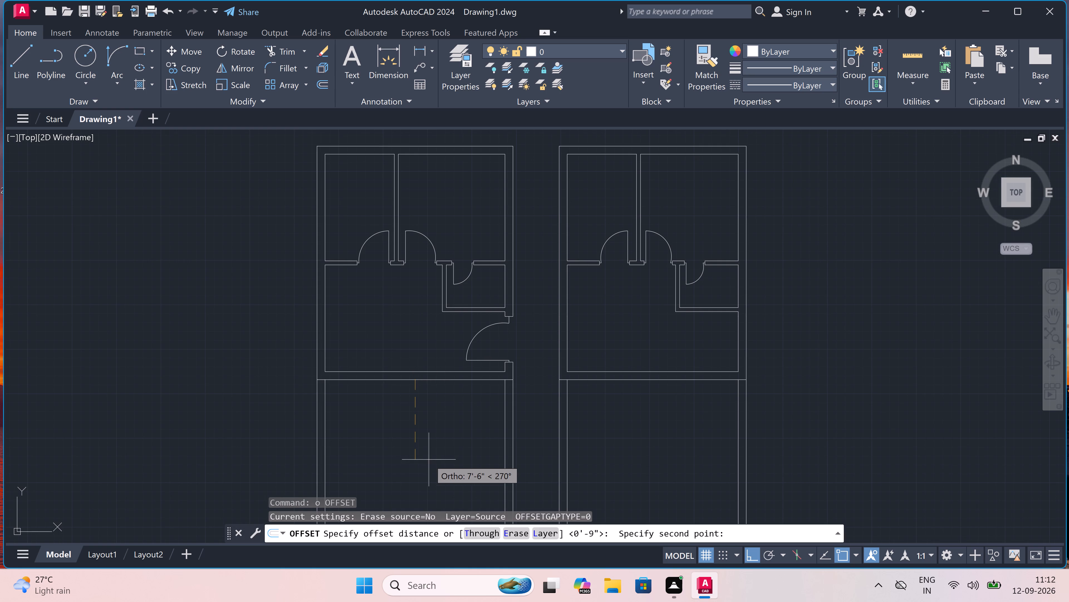
type("10'")
key("space")
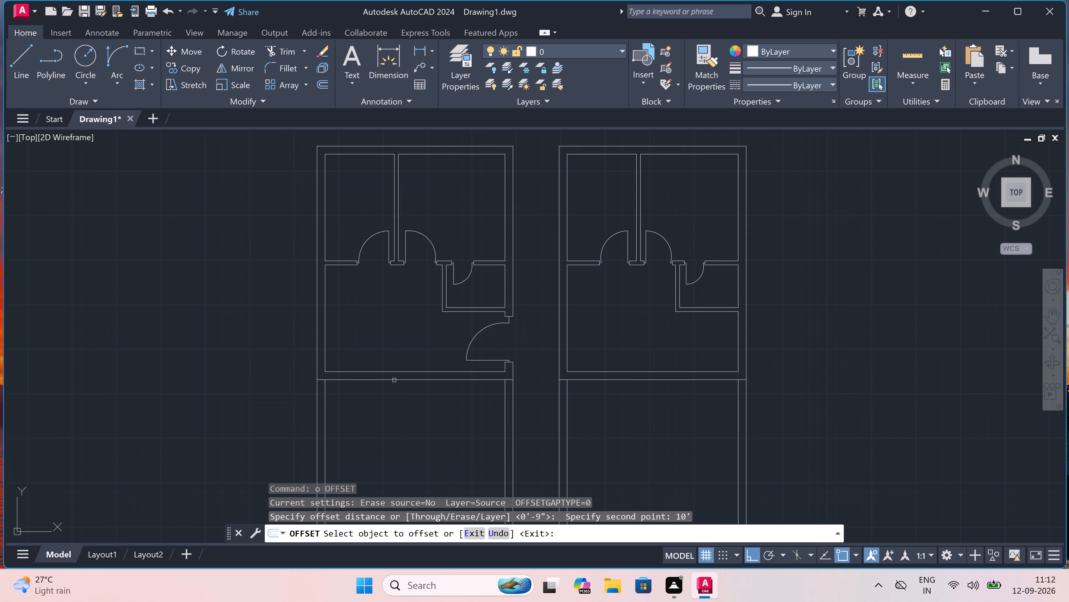
left_click(394, 380)
left_click(394, 388)
scroll(394, 389, "down", 4)
scroll(393, 394, "up", 3)
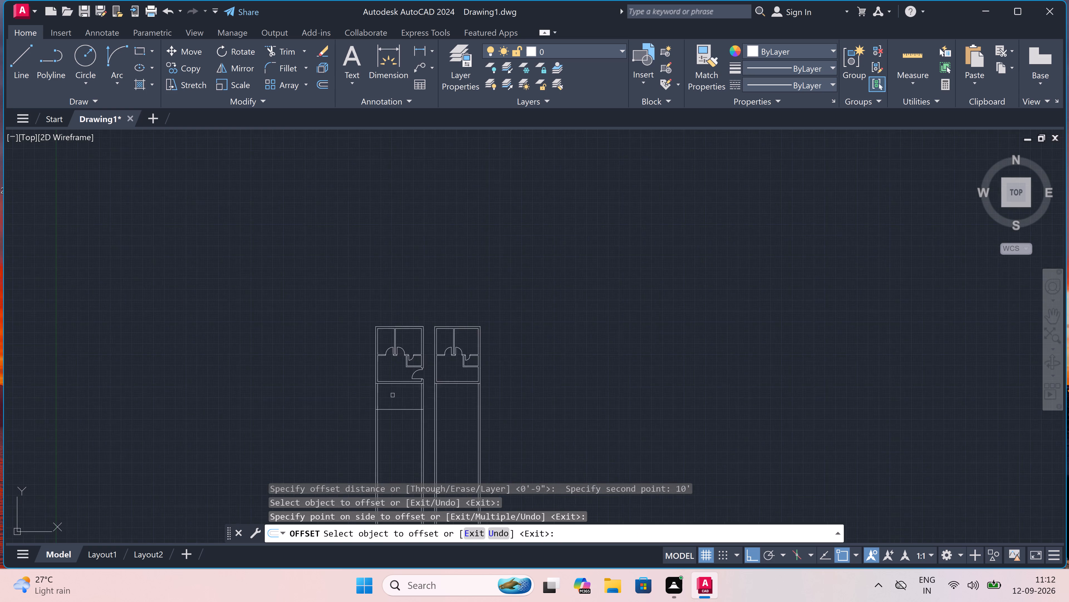
key("Escape")
Offset the lower horizontal line of the left plan's new room 4.5" downward to form a partition.
type("om")
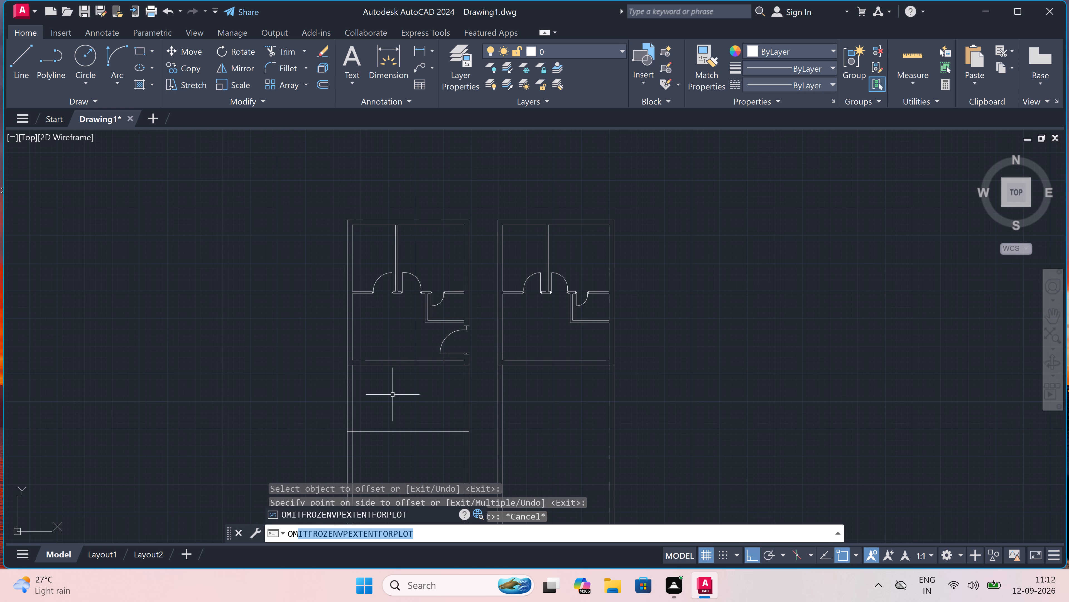
key("Escape")
key("o")
key("space")
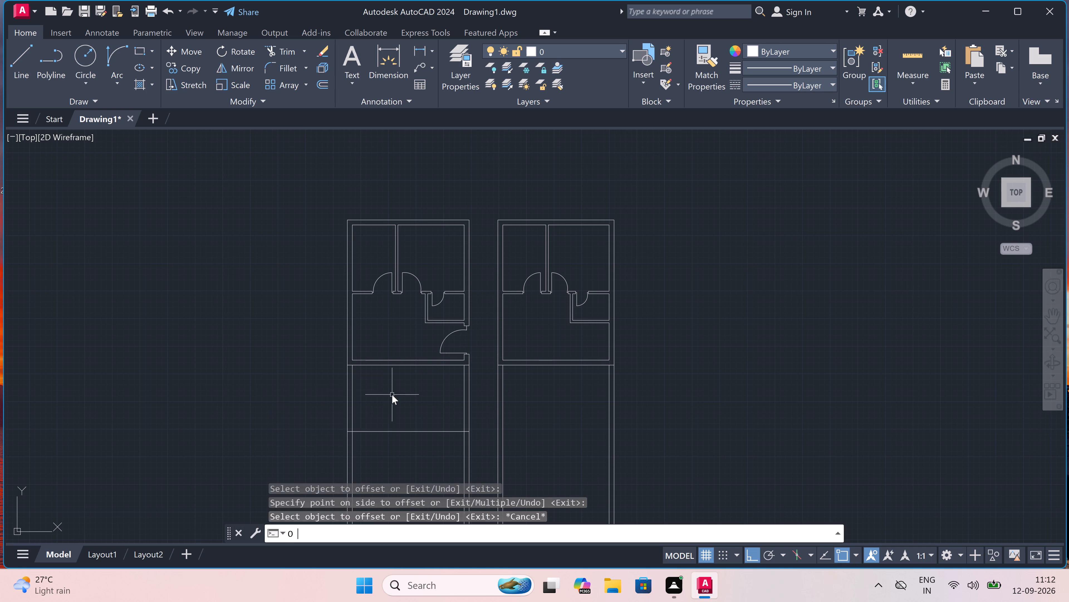
scroll(385, 399, "down", 2)
scroll(384, 408, "up", 3)
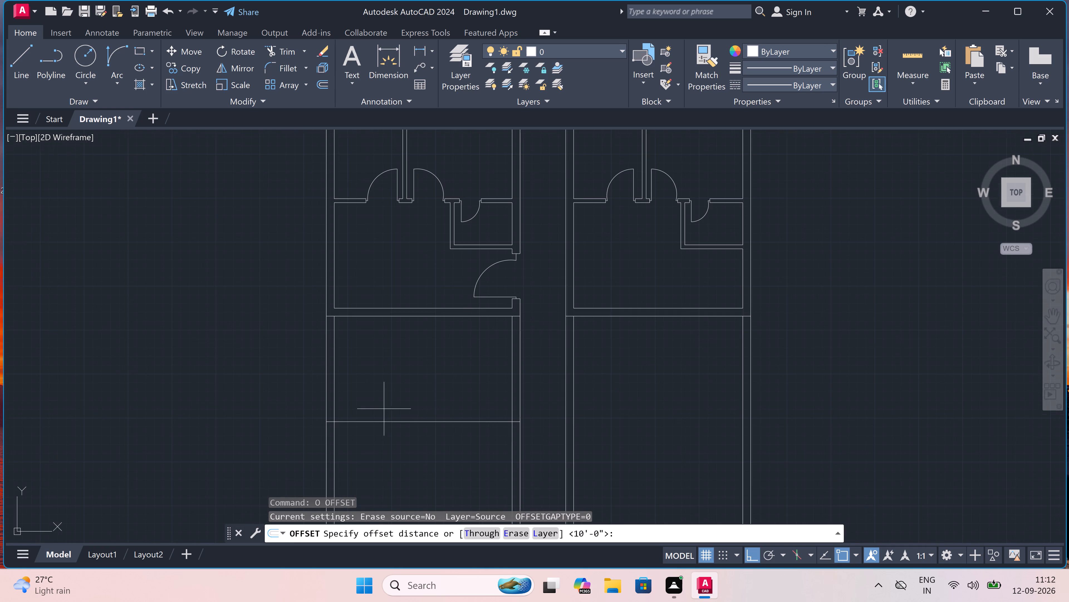
left_click(399, 423)
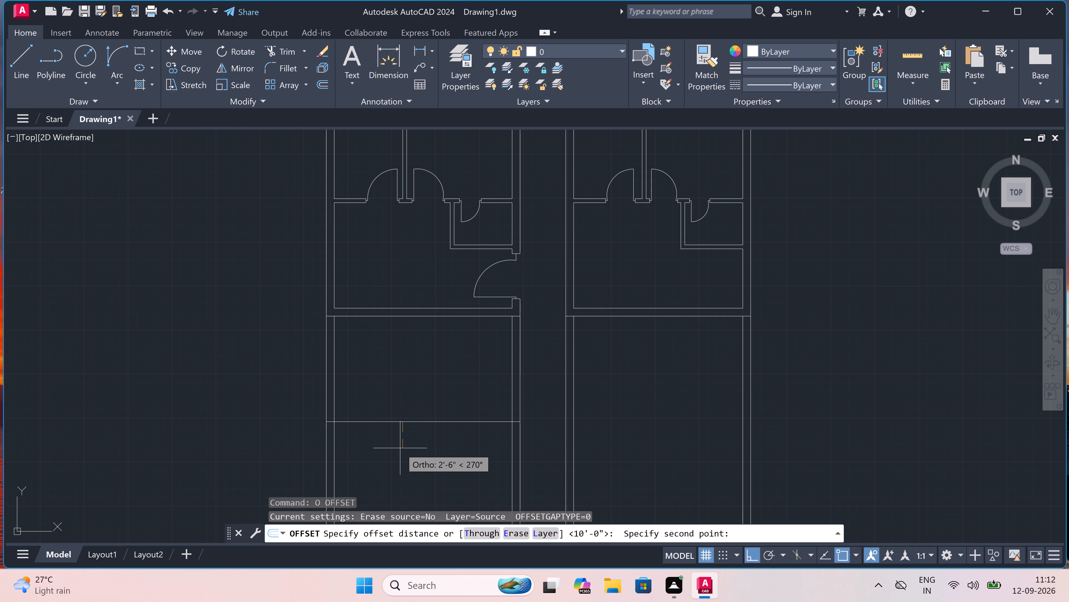
type("4.5\"")
key("space")
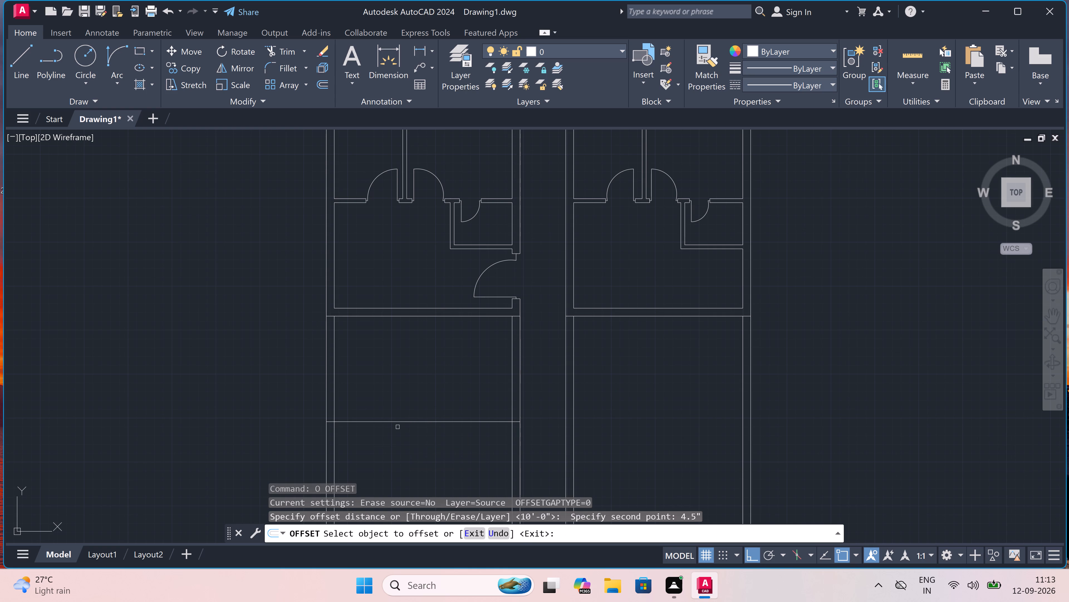
left_click(395, 422)
left_click(398, 441)
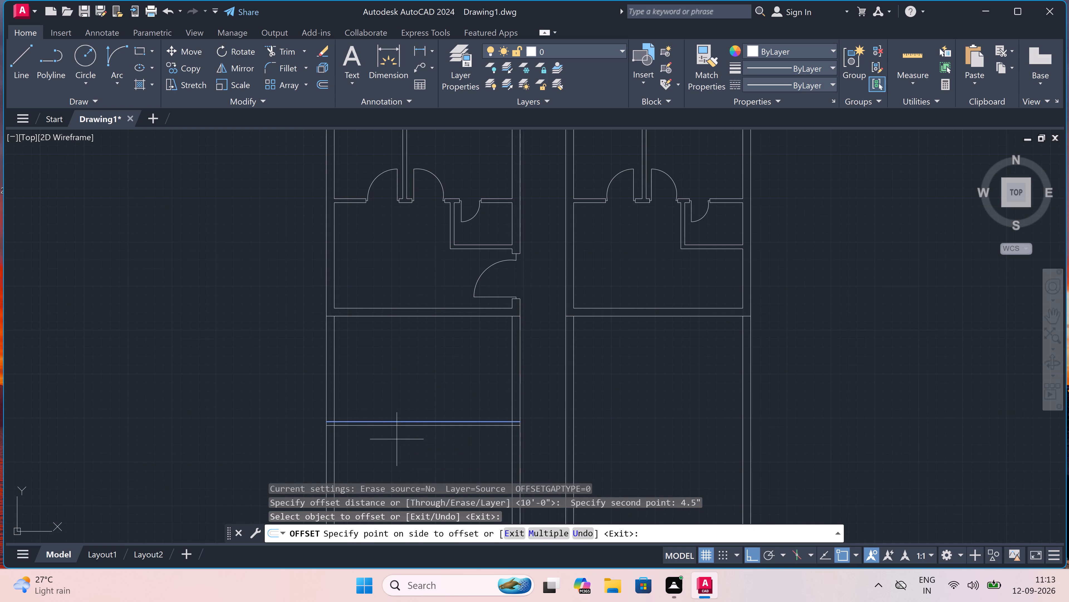
key("Escape")
Offset the inner left wall line of the left plan's new lower area 6'6" to the right.
key("space")
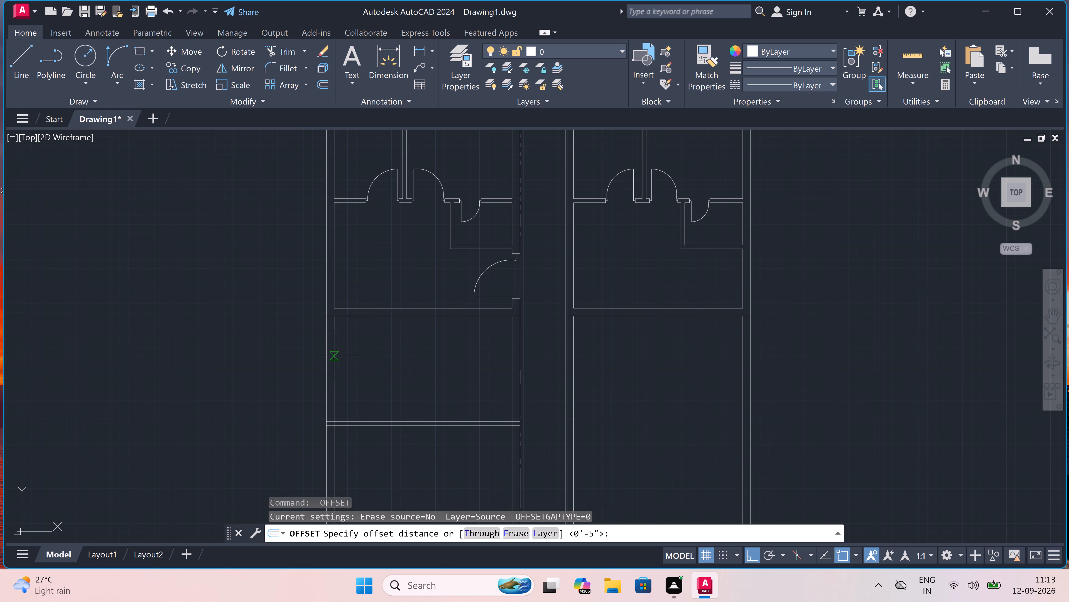
left_click_drag(334, 356, 344, 359)
type("6'6\"")
key("space")
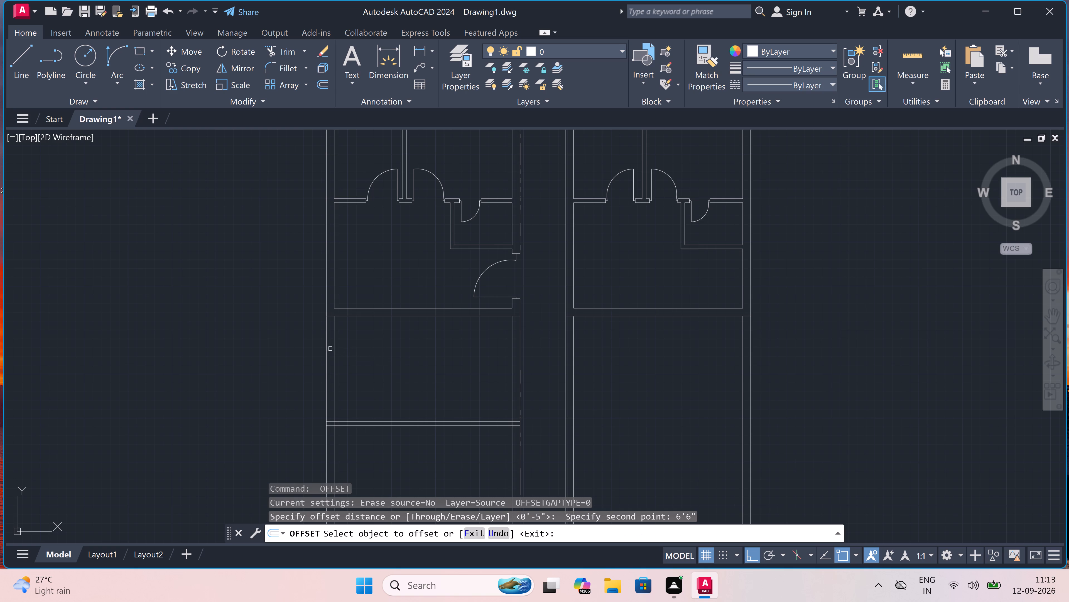
left_click_drag(333, 350, 337, 350)
left_click(383, 348)
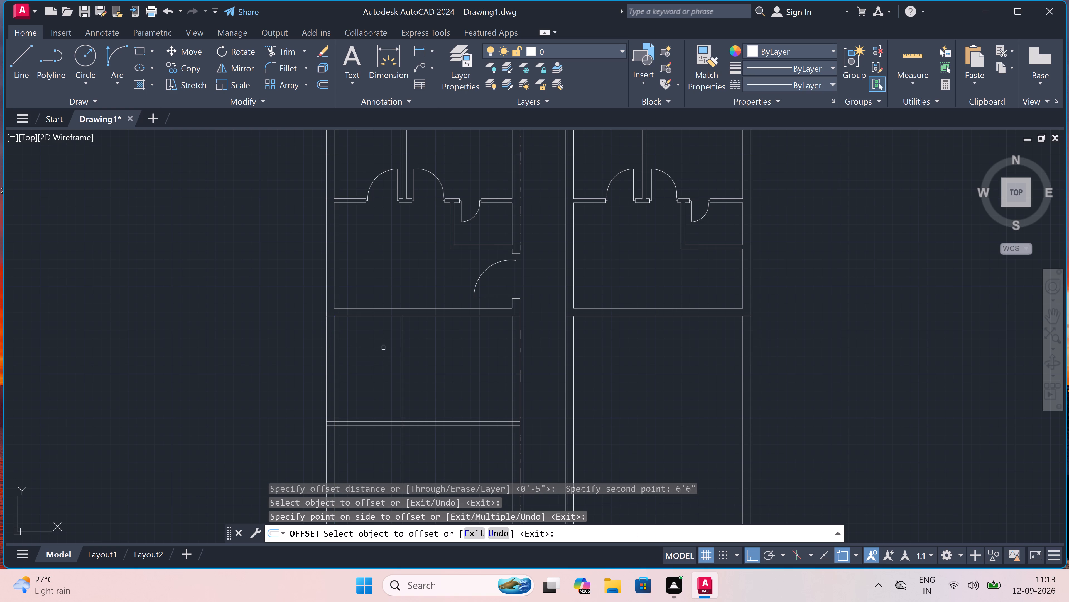
key("Escape")
Offset the new vertical line in the left plan's lower area 4.5" to the right to form a partition.
key("space")
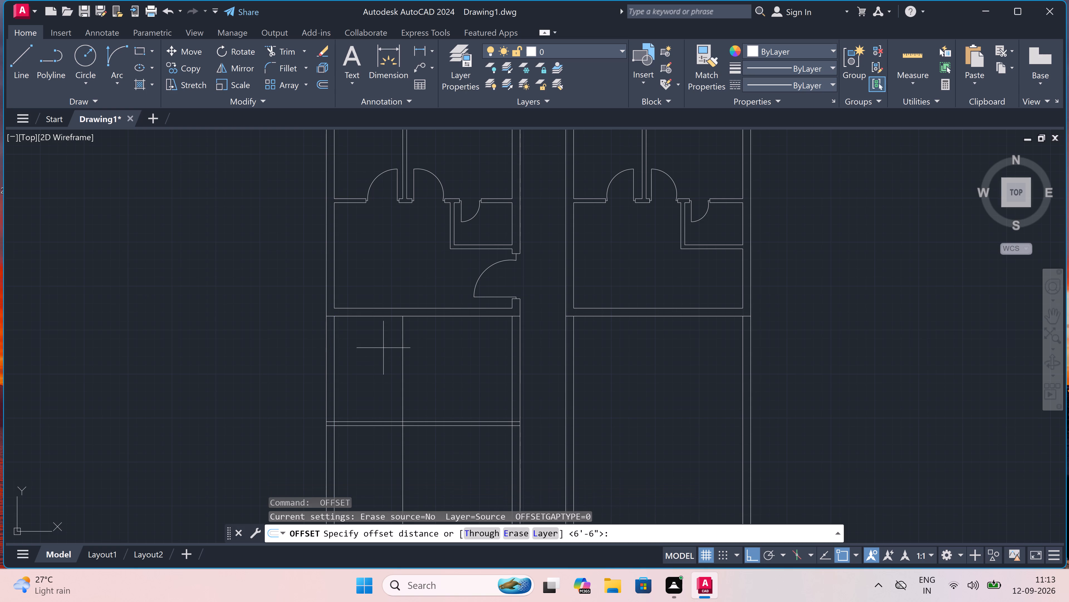
left_click(405, 361)
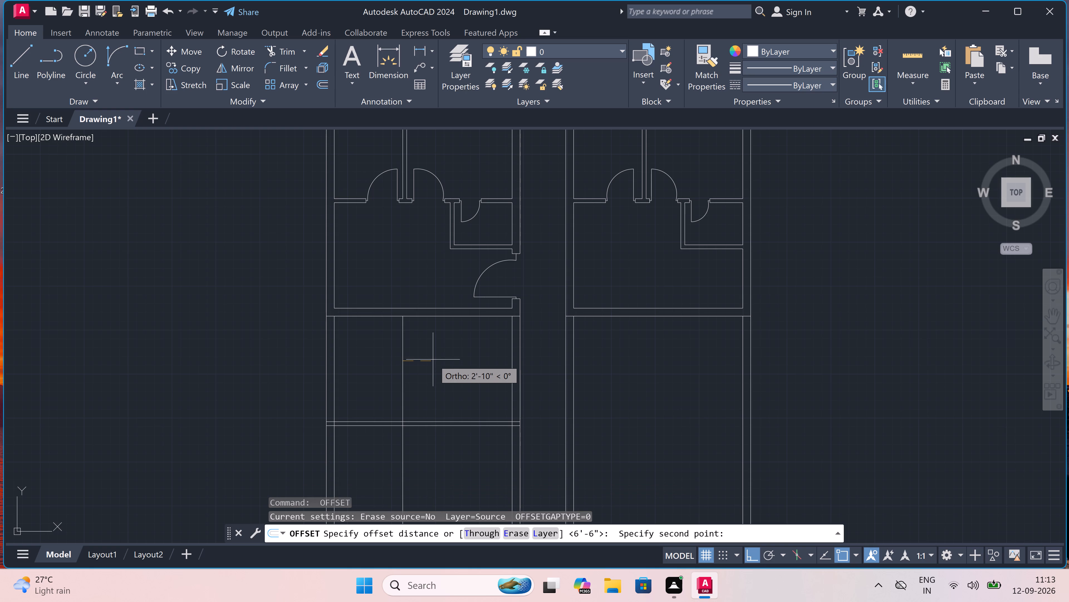
type("4.5\"")
key("space")
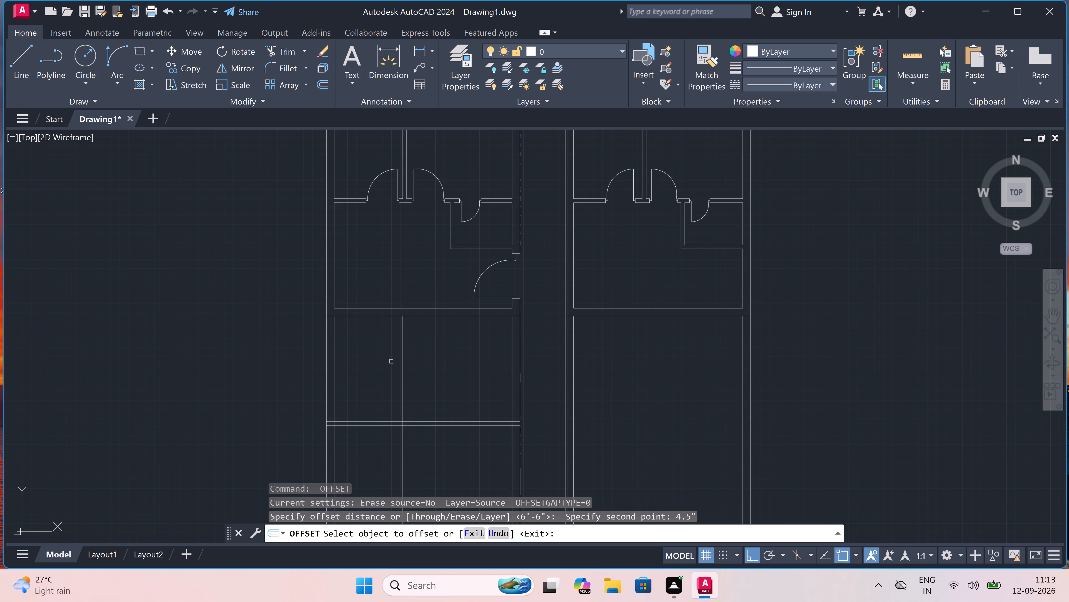
left_click_drag(404, 362, 406, 362)
left_click(447, 359)
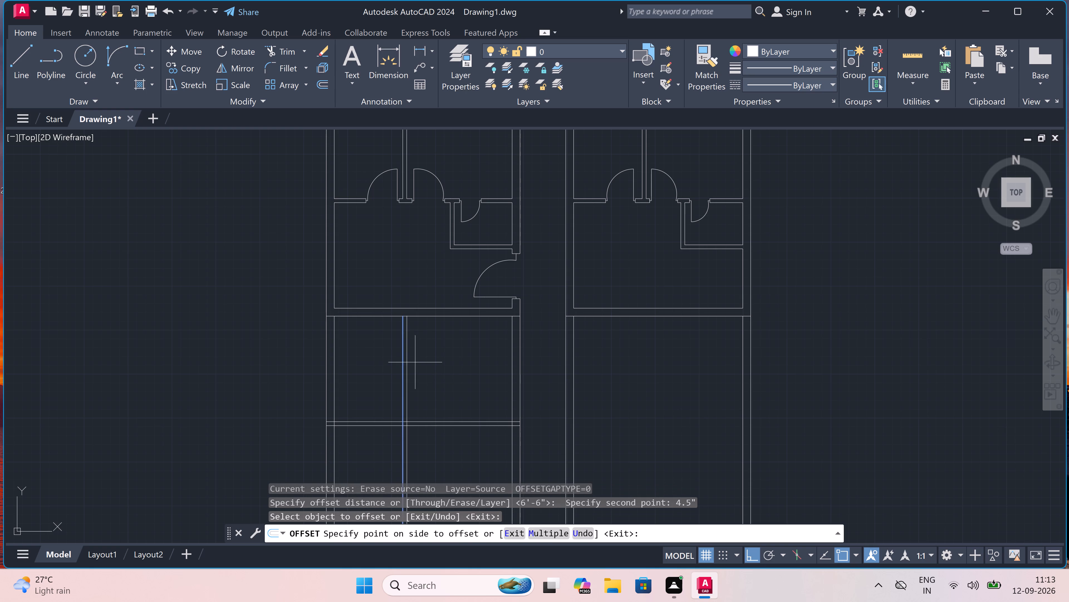
key("Escape")
Offset the bottom line of the left plan's lower horizontal partition 4' downward.
scroll(447, 359, "down", 4)
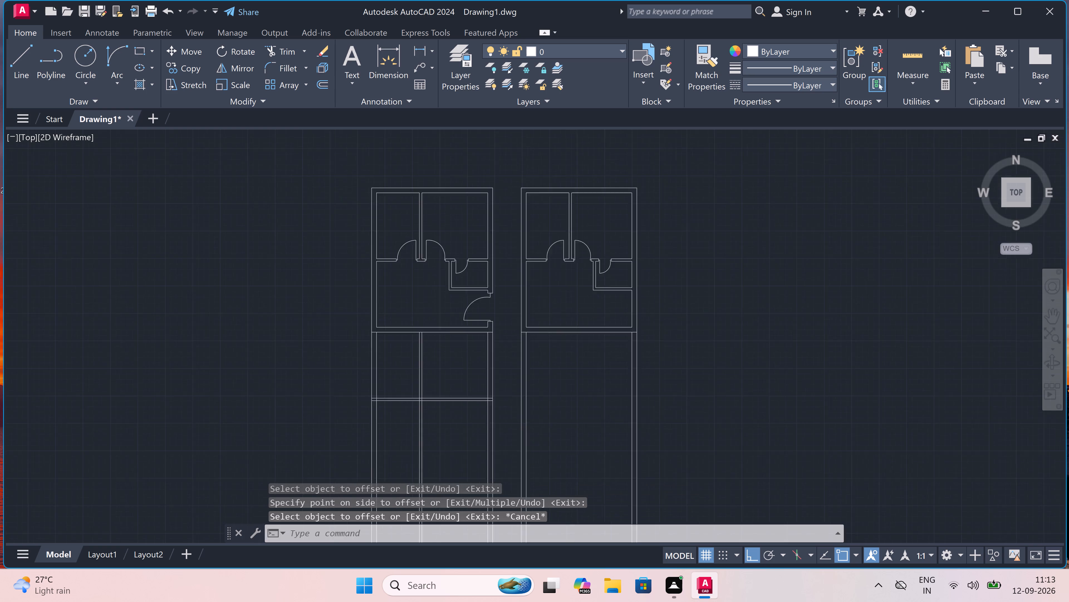
scroll(446, 371, "up", 3)
type("o")
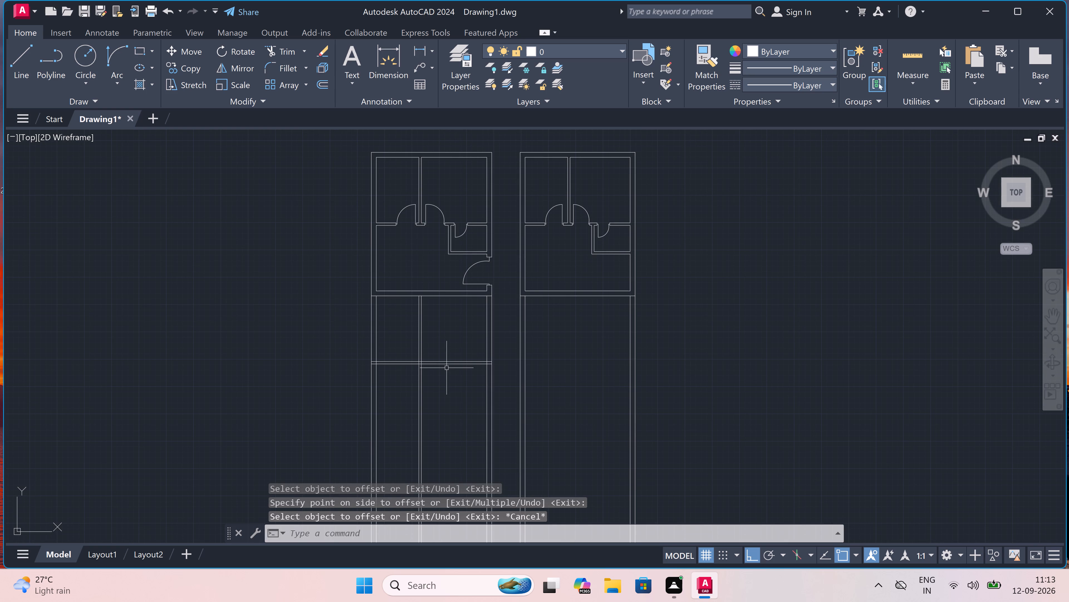
key("space")
scroll(444, 366, "up", 1)
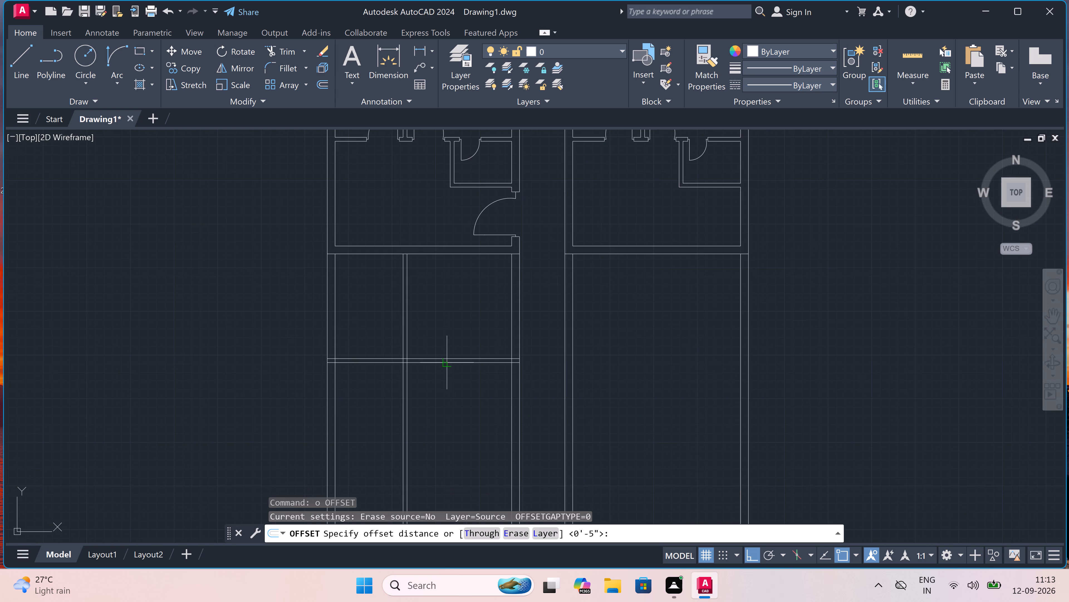
left_click_drag(444, 366, 445, 402)
key("4")
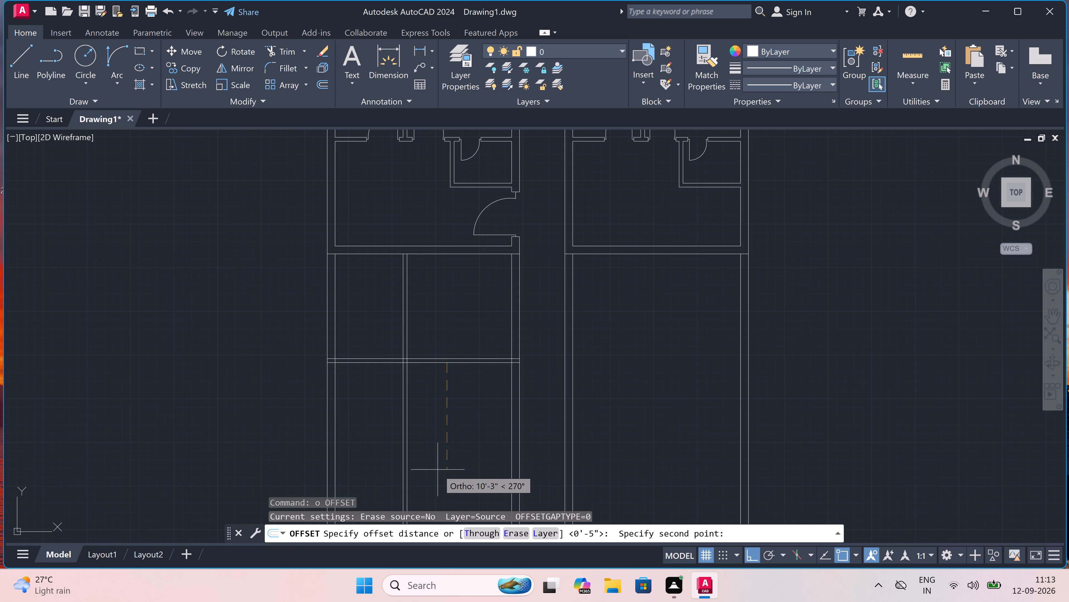
type("'")
key("space")
scroll(443, 360, "up", 2)
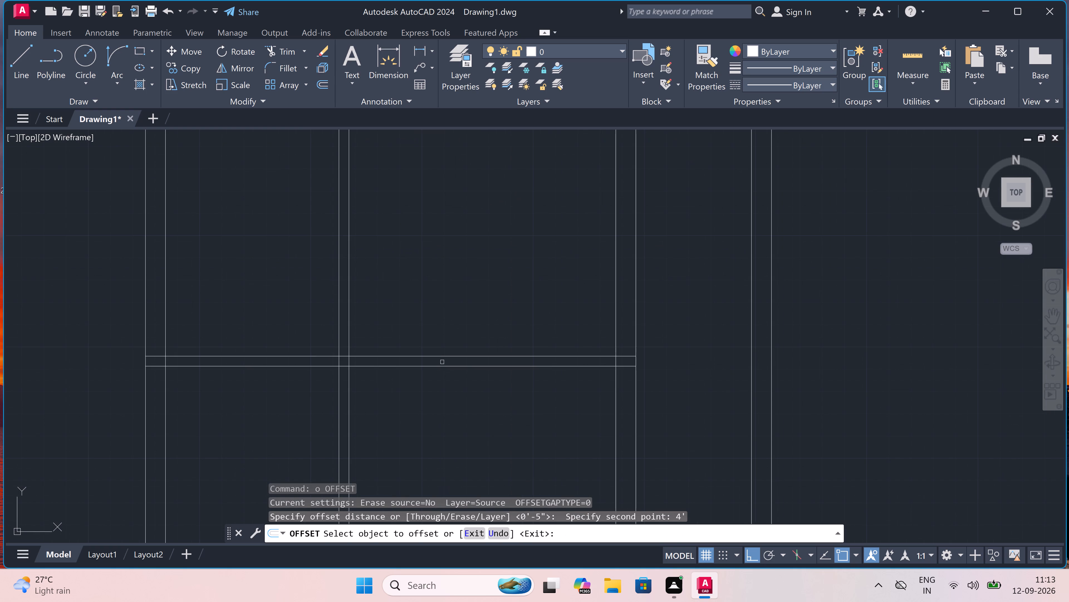
left_click(441, 366)
left_click(444, 395)
scroll(444, 395, "down", 3)
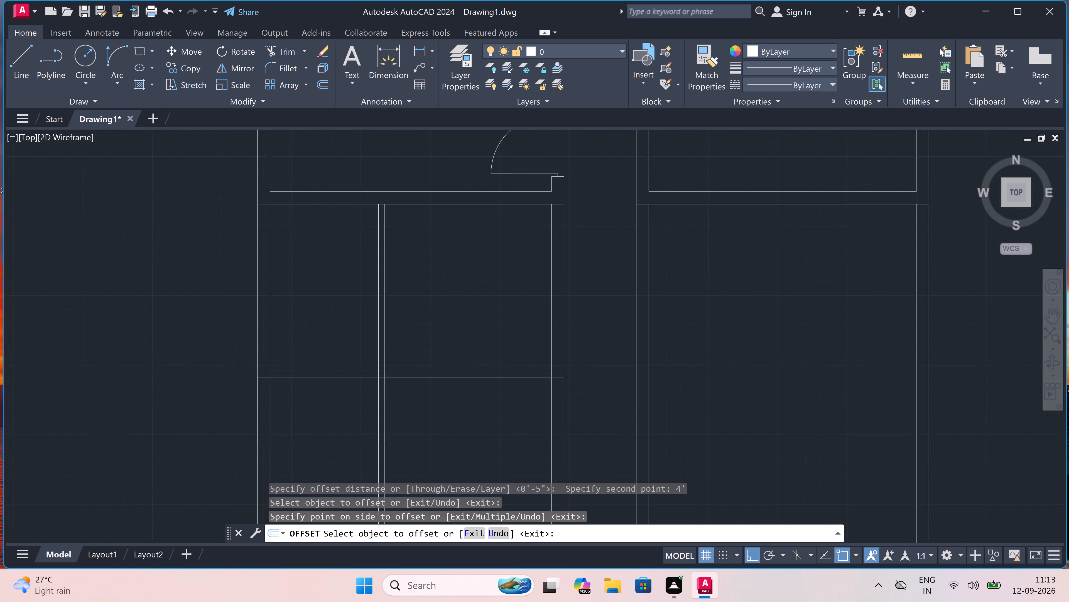
scroll(444, 409, "up", 3)
key("Escape")
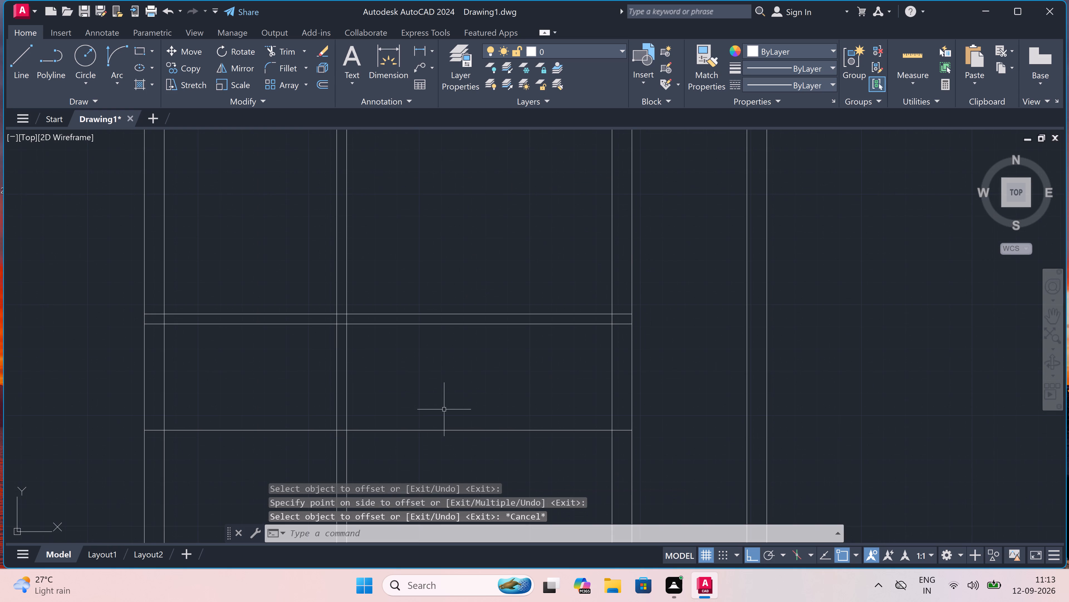
Offset the new horizontal line below the partition 4.5" downward to form a second horizontal partition.
type("tr")
key("Escape")
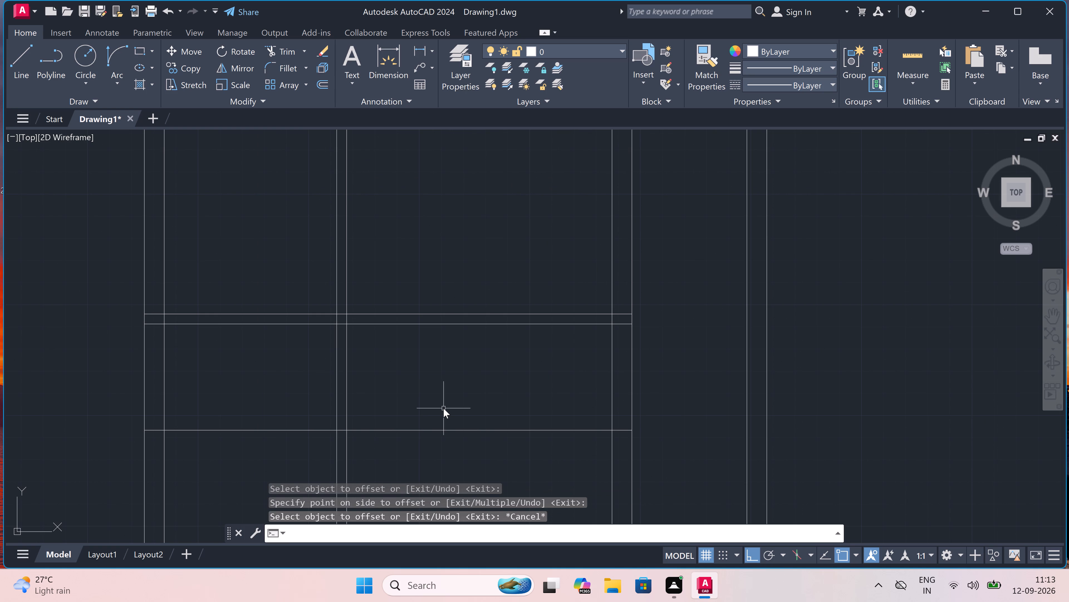
type("o")
key("space")
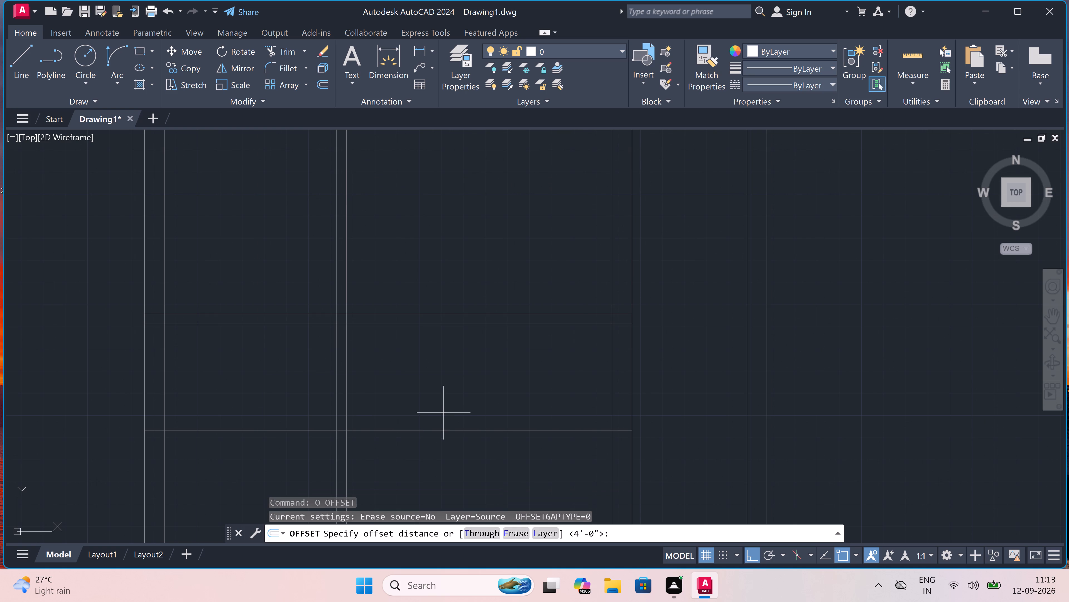
left_click_drag(441, 433, 443, 437)
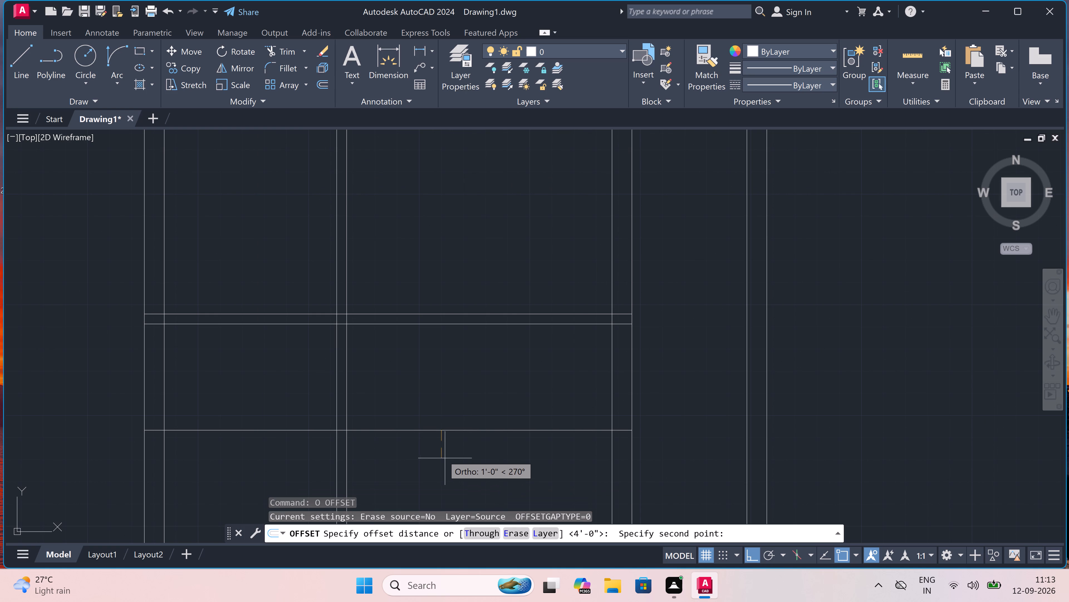
type("4.5\"")
key("space")
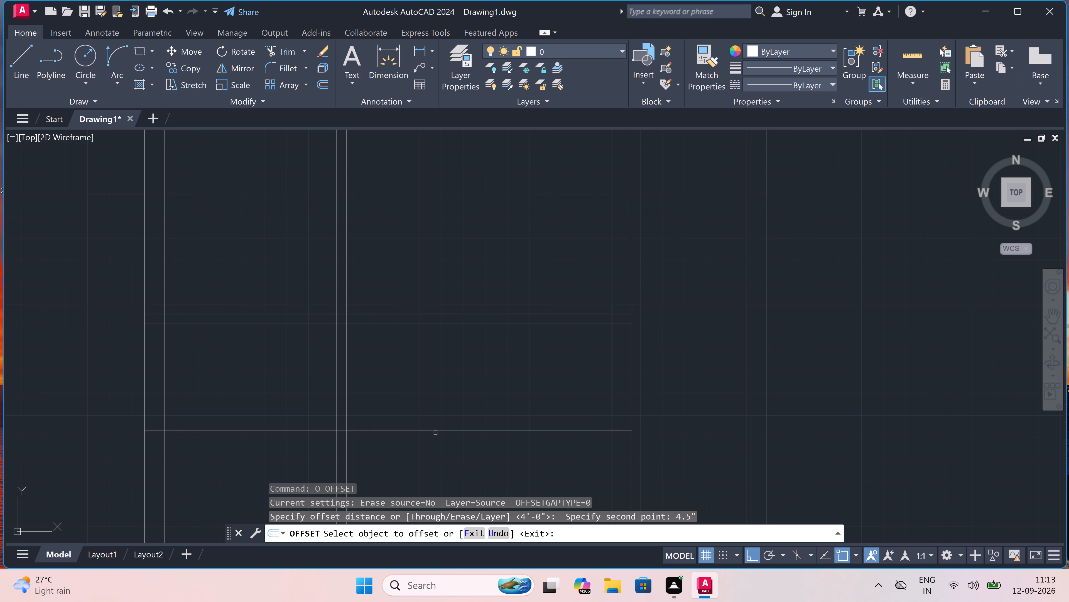
left_click(435, 431)
left_click(438, 443)
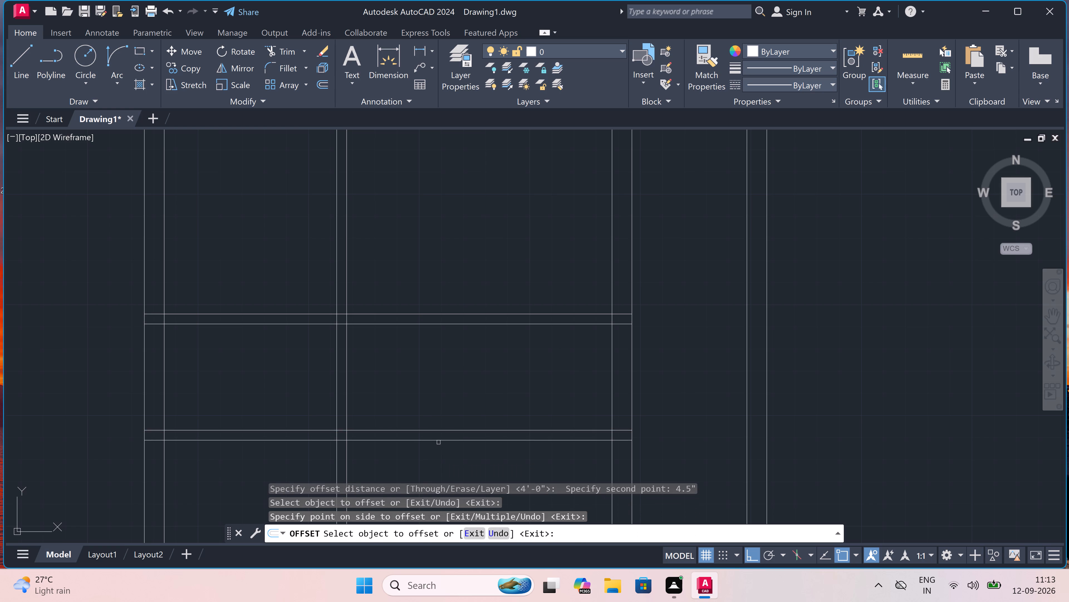
key("Escape")
Offset the inner right wall line of the left plan's lower area 5'6" to the left.
key("o")
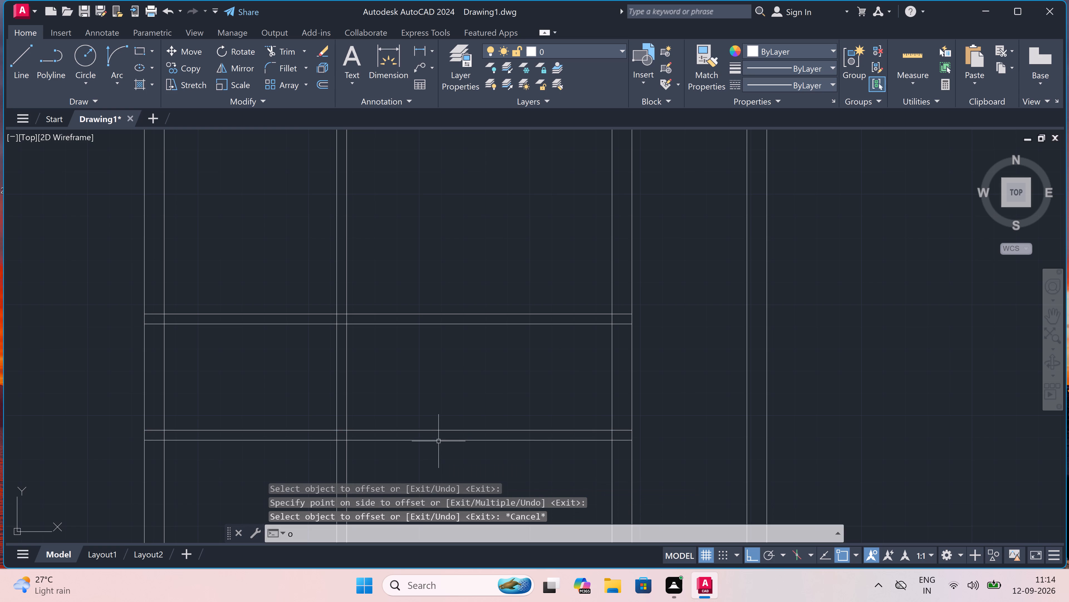
key("space")
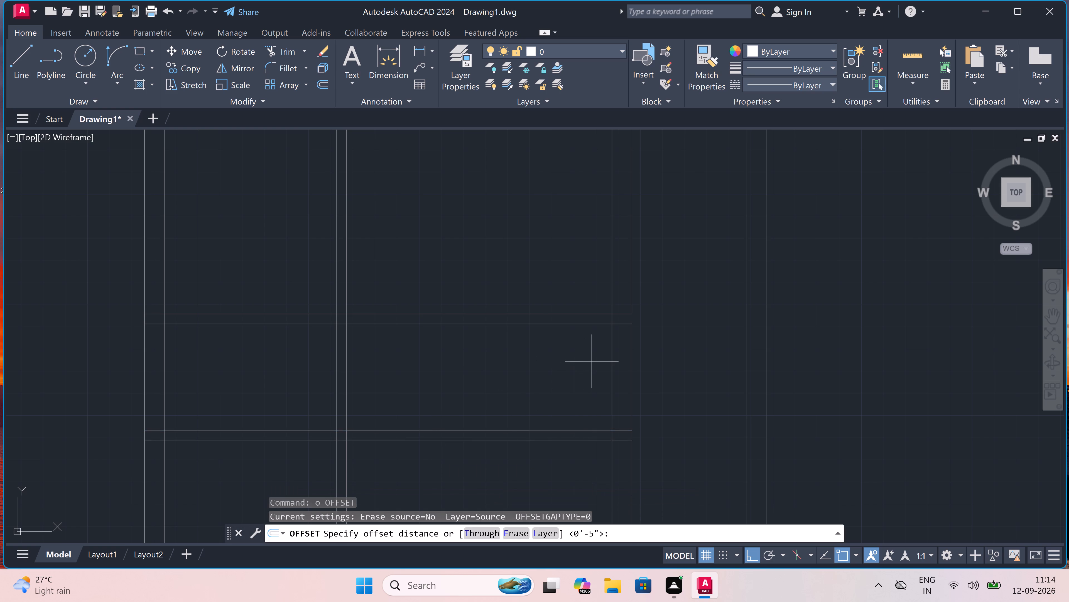
left_click_drag(614, 362, 600, 365)
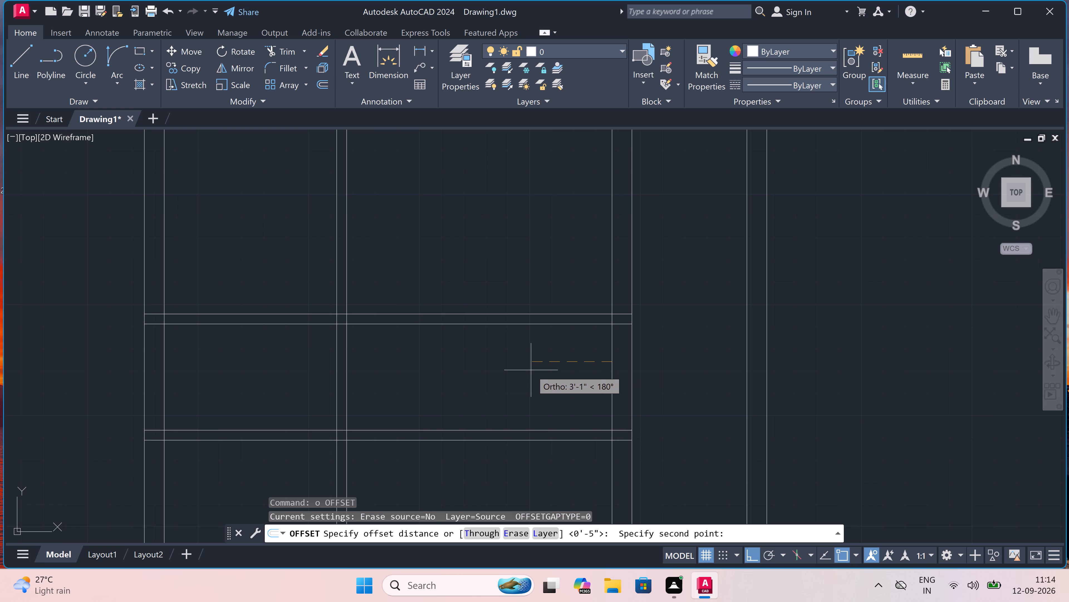
type("5'6\"")
key("space")
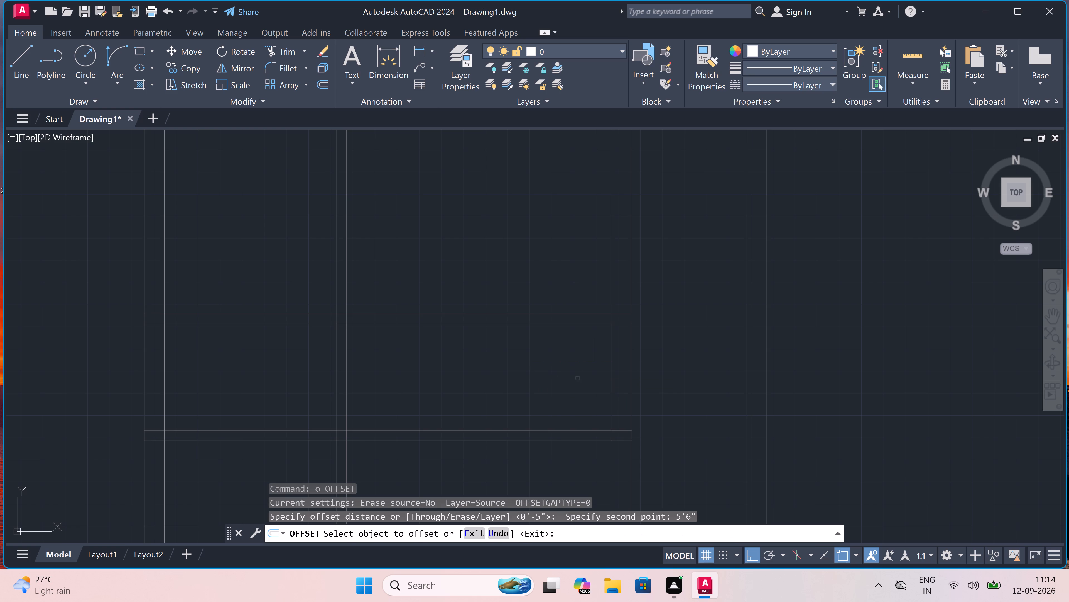
left_click(610, 379)
left_click(552, 390)
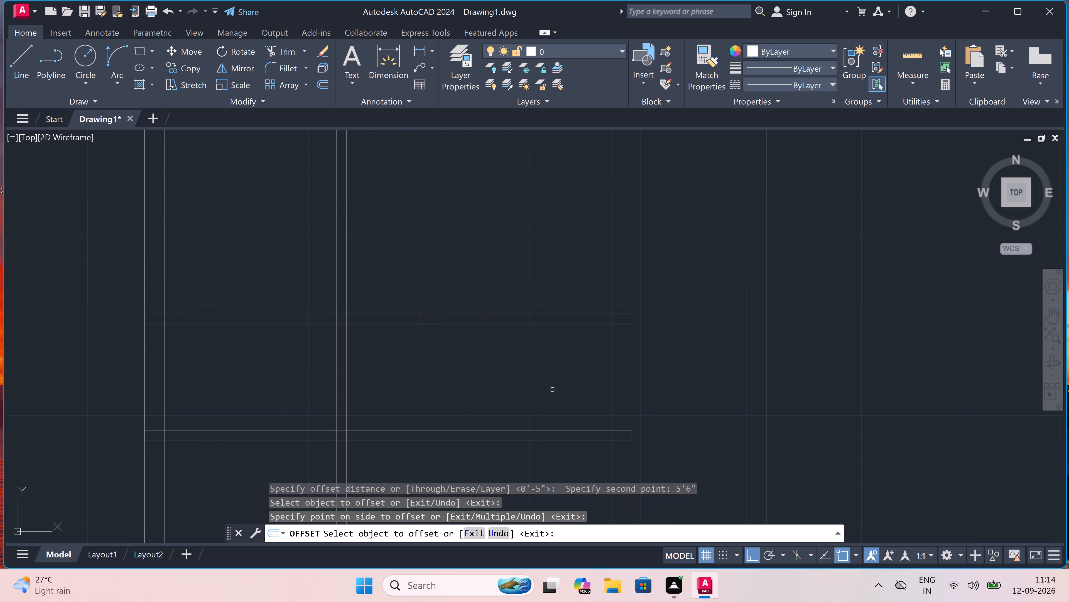
key("Escape")
Offset the new vertical line near the right wall 4.5" to the left to form a partition.
key("space")
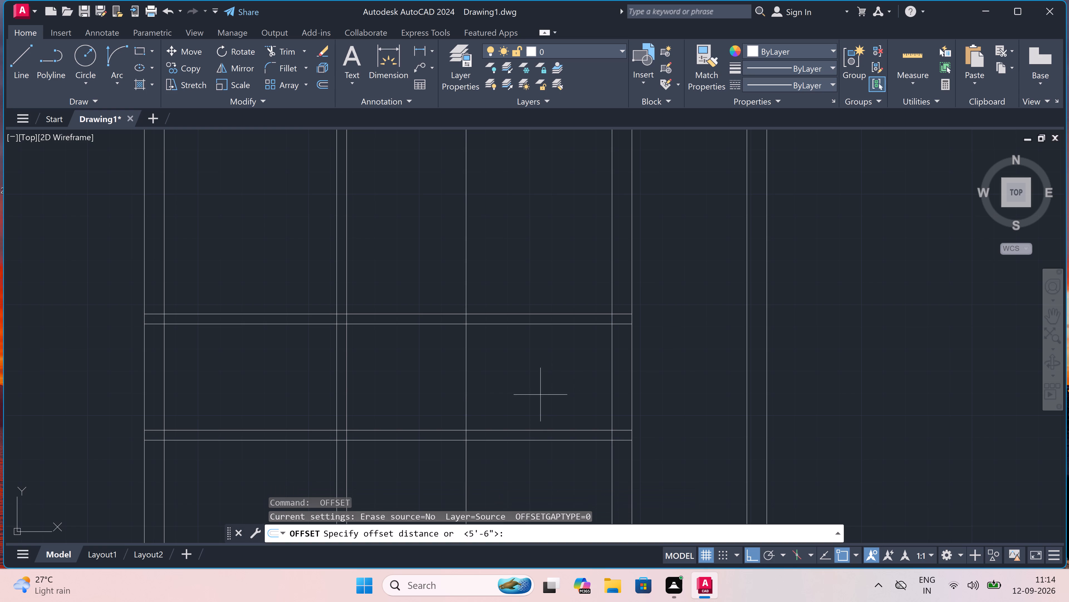
left_click(465, 389)
type("4.5\"")
key("space")
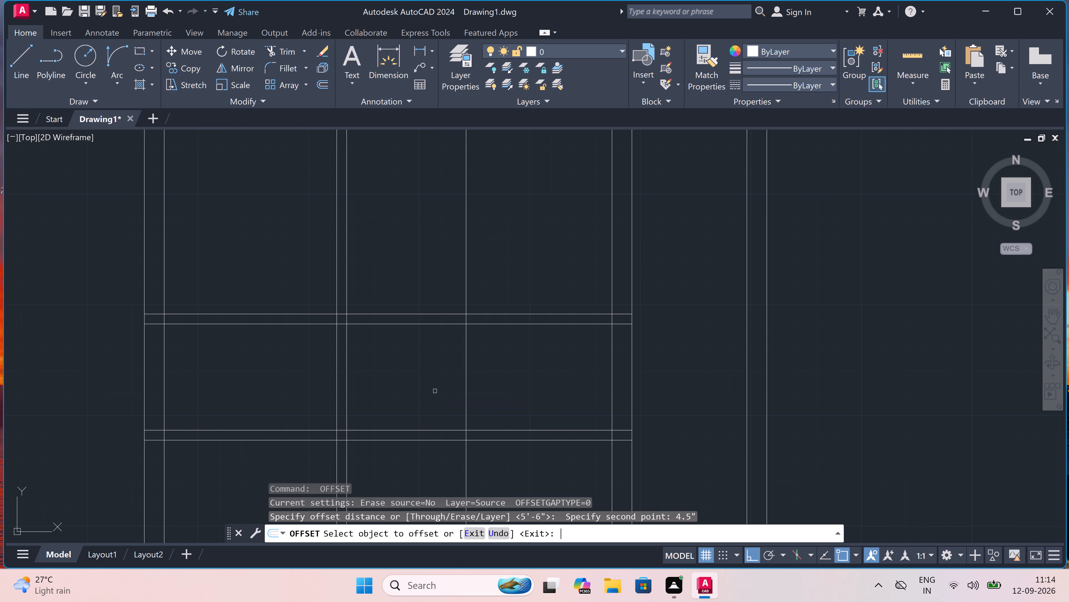
left_click(465, 380)
left_click(420, 379)
key("Escape")
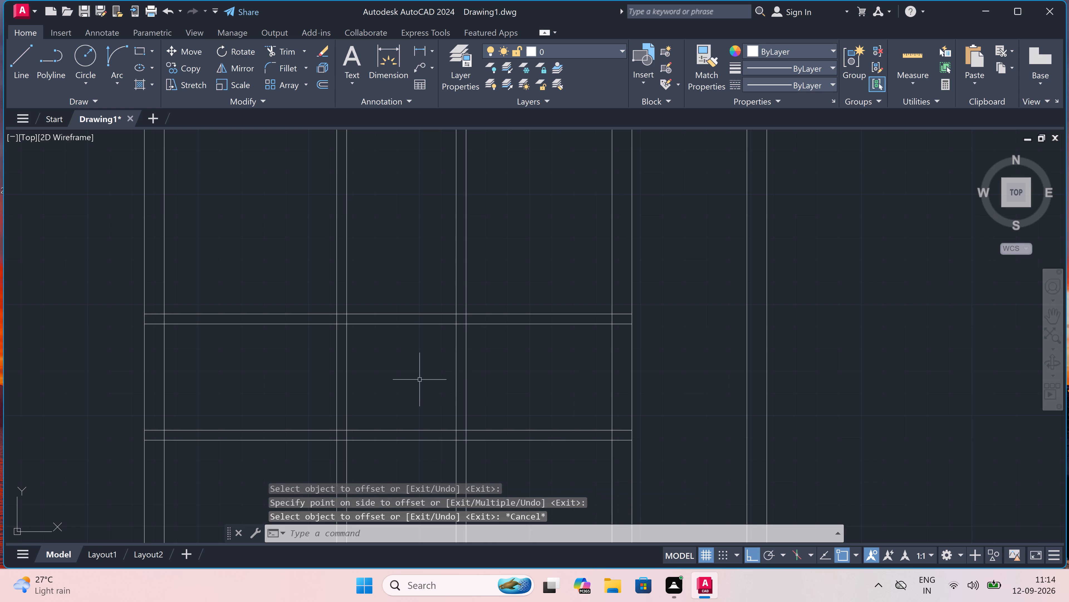
Trim the right vertical partition above and below the small room, and the second horizontal partition between the two vertical partitions.
type("tr")
key("space")
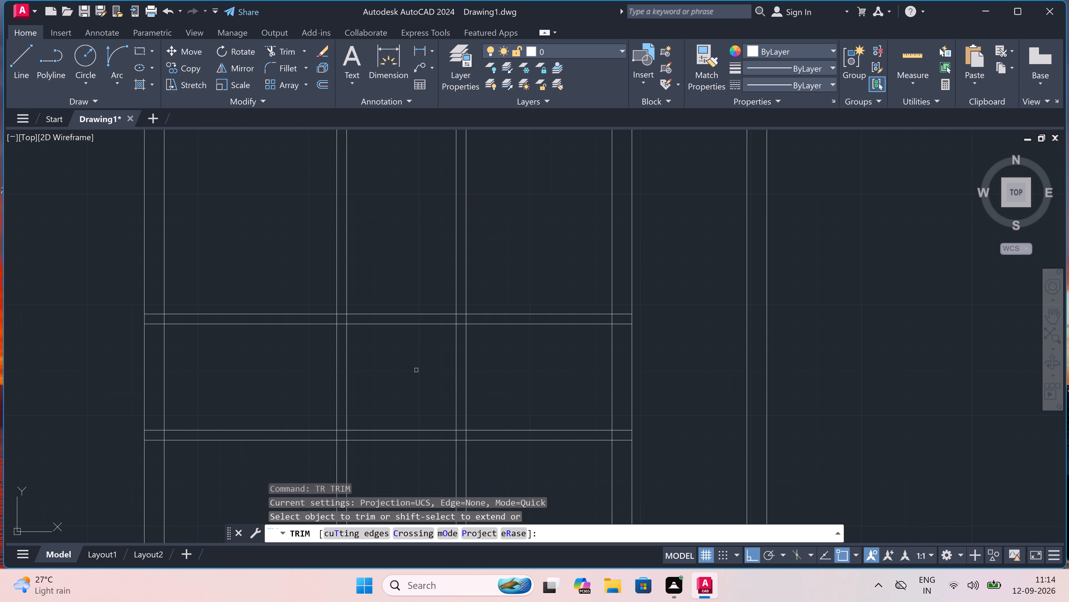
left_click_drag(413, 284, 417, 284)
left_click(487, 266)
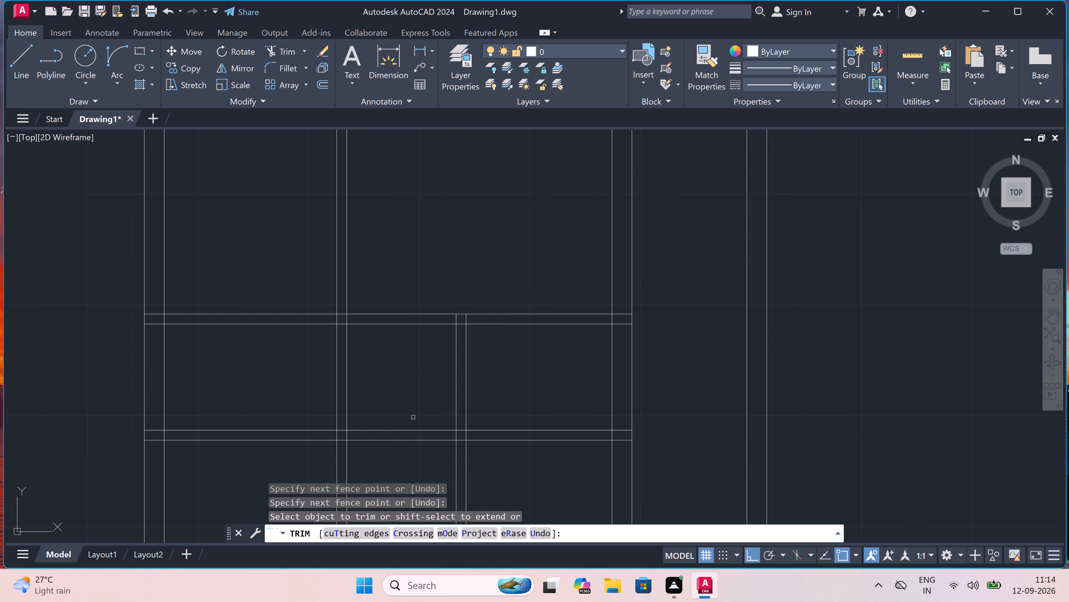
left_click_drag(411, 454, 411, 452)
left_click(405, 394)
scroll(405, 394, "down", 2)
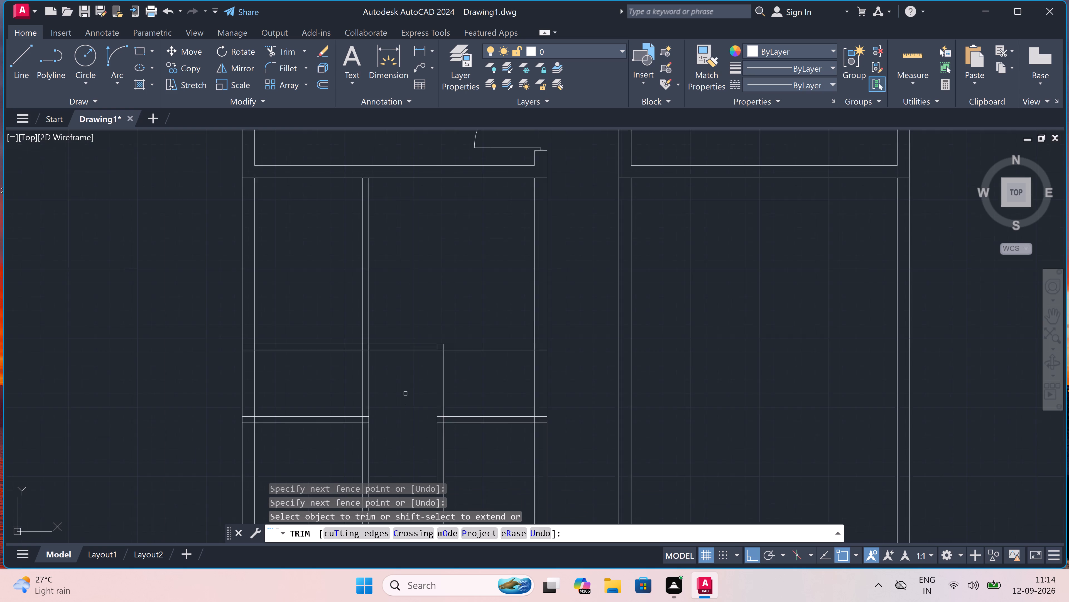
scroll(405, 394, "down", 1)
left_click_drag(411, 416, 414, 417)
left_click(435, 423)
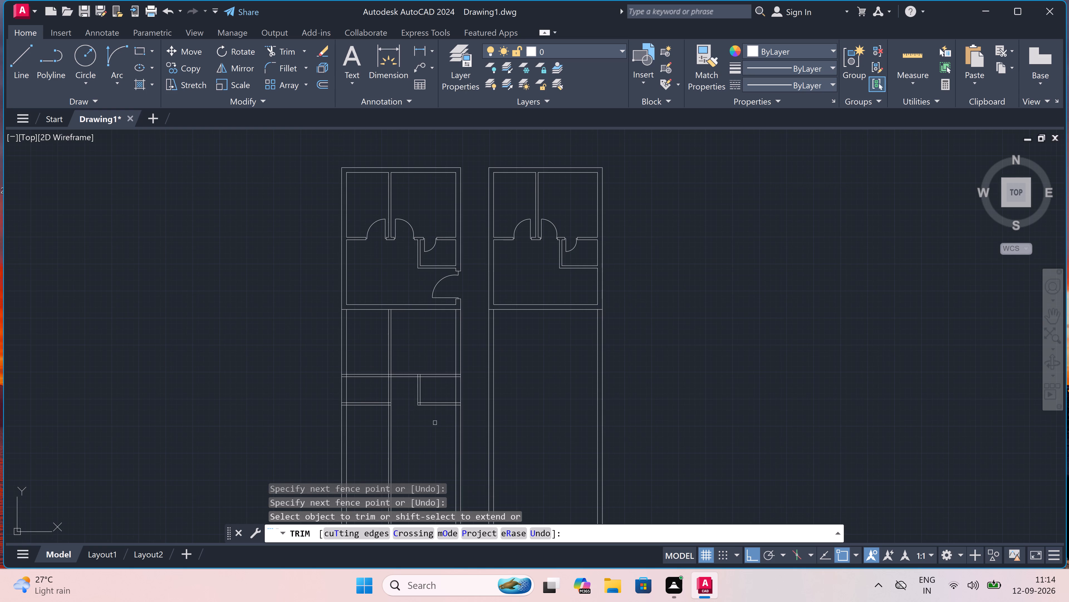
Trim away the left vertical partition below the first horizontal partition and the second horizontal partition's left stretch, including the leftover stubs.
scroll(376, 381, "up", 2)
left_click_drag(378, 382, 380, 386)
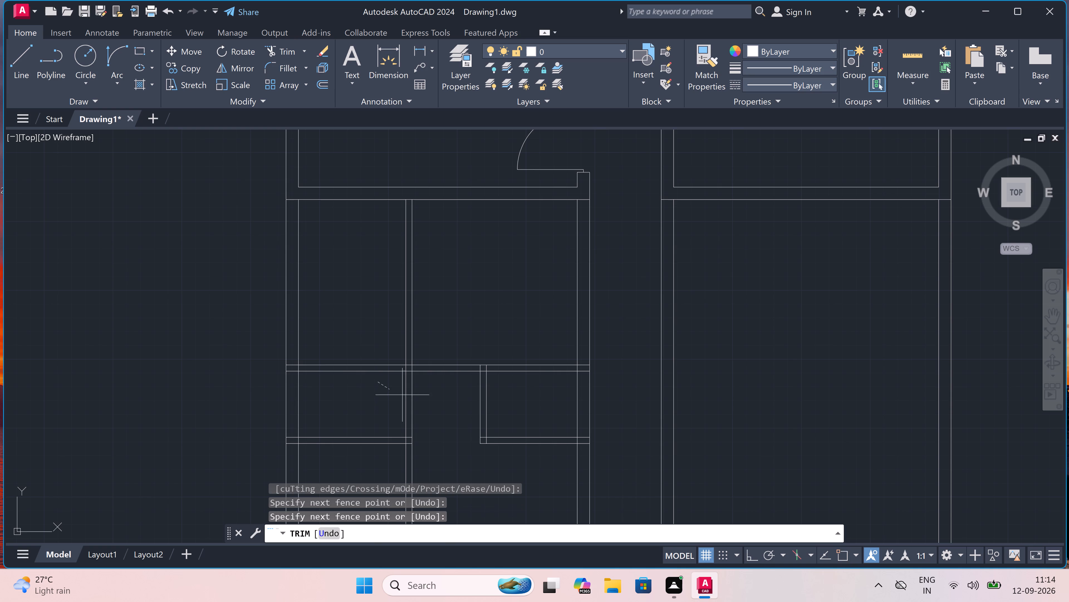
left_click(421, 412)
scroll(422, 412, "down", 3)
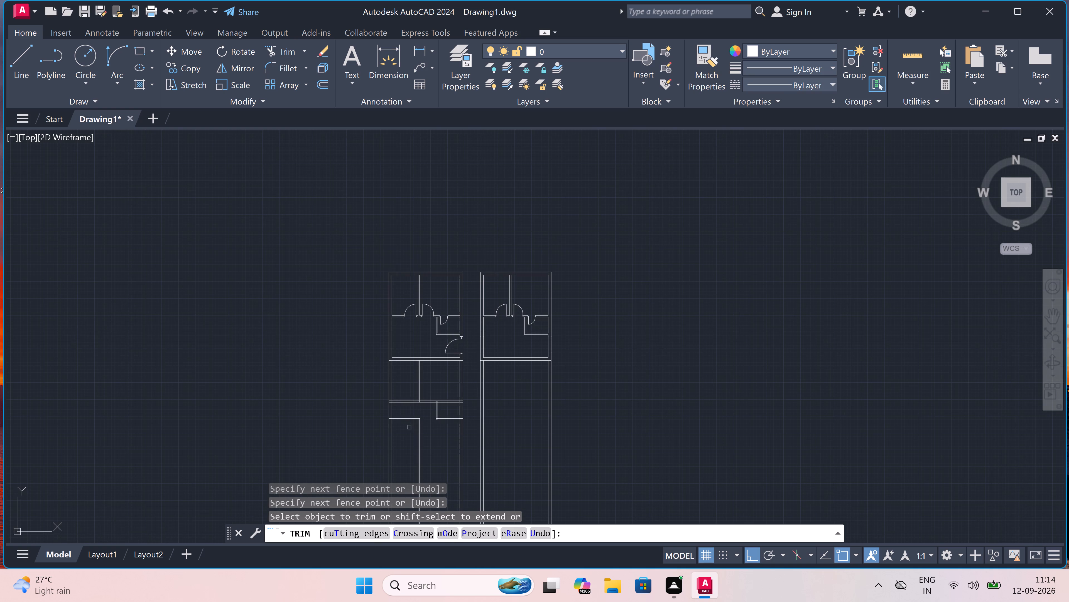
left_click(409, 430)
left_click(403, 413)
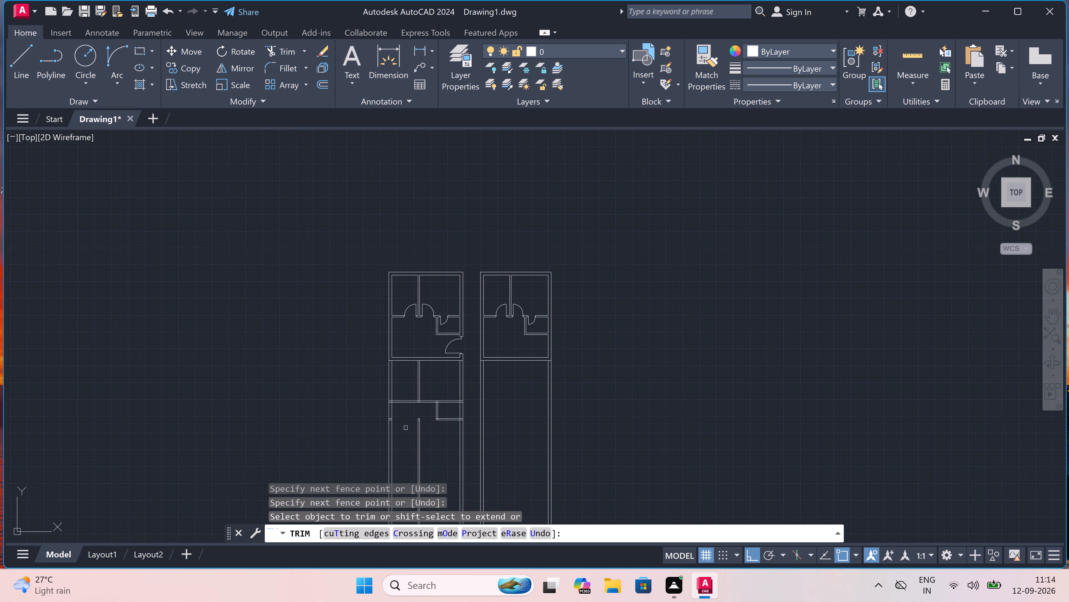
left_click(407, 437)
left_click(419, 442)
left_click(420, 440)
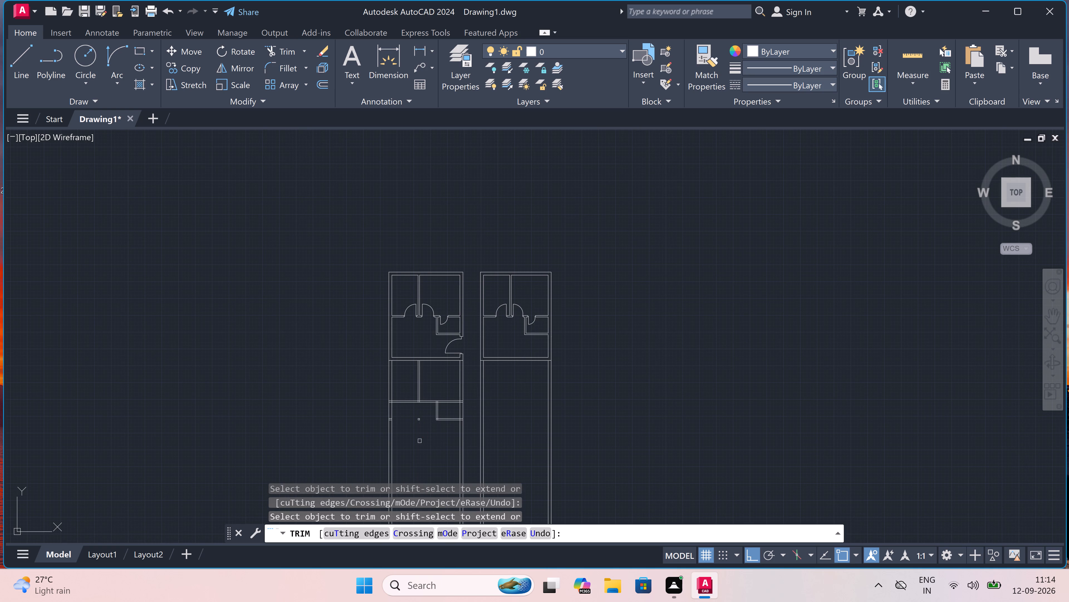
scroll(418, 425, "up", 4)
left_click(416, 415)
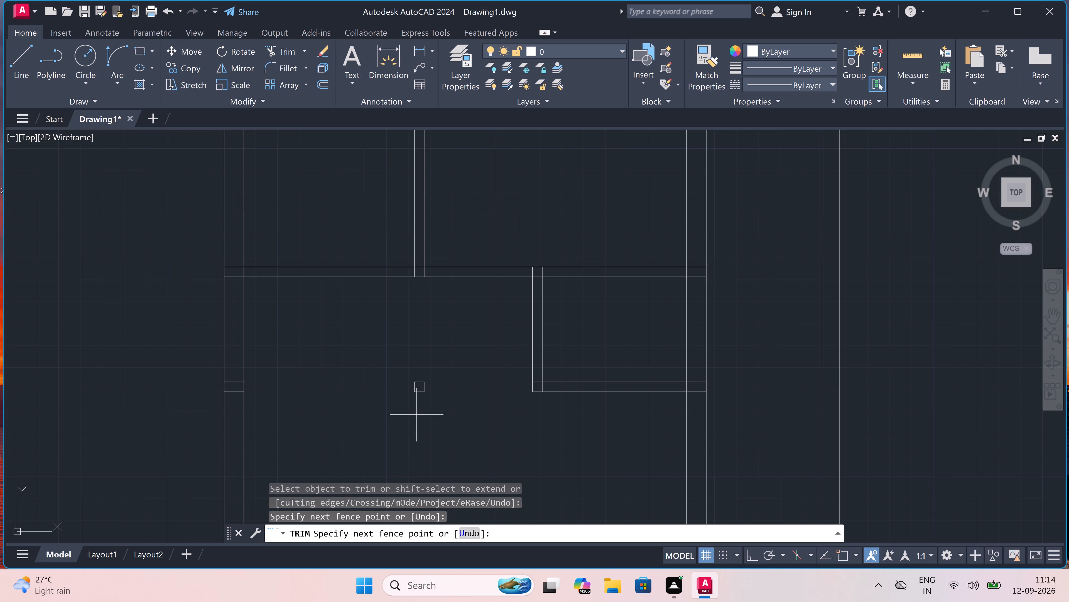
left_click(418, 377)
double_click(411, 386)
left_click(428, 384)
key("Escape")
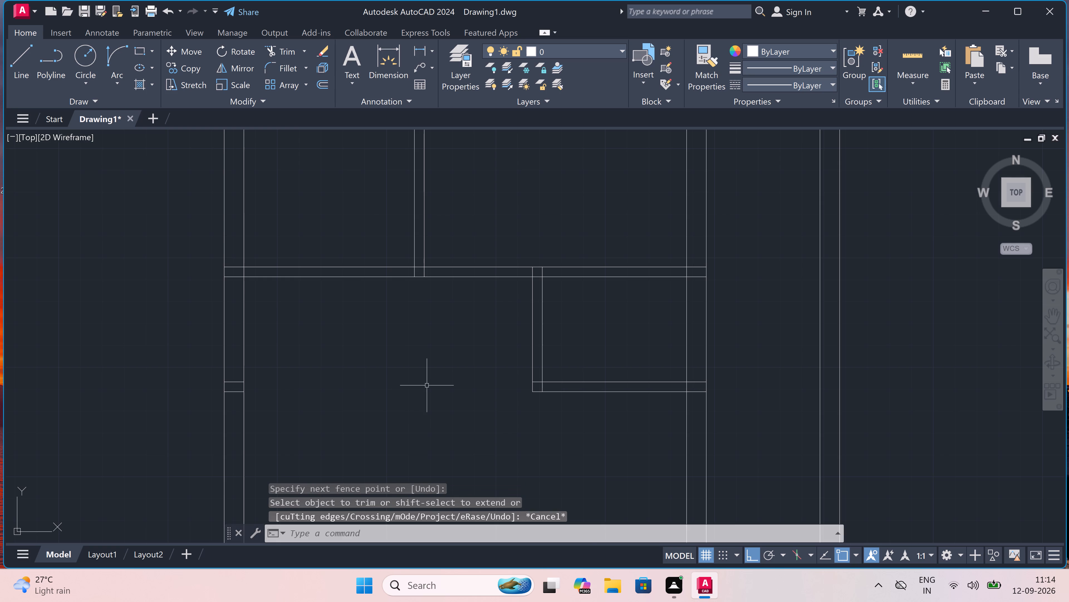
Trim the partition line ends inside the left outer wall and the inner wall line across the first horizontal partition.
scroll(427, 385, "down", 2)
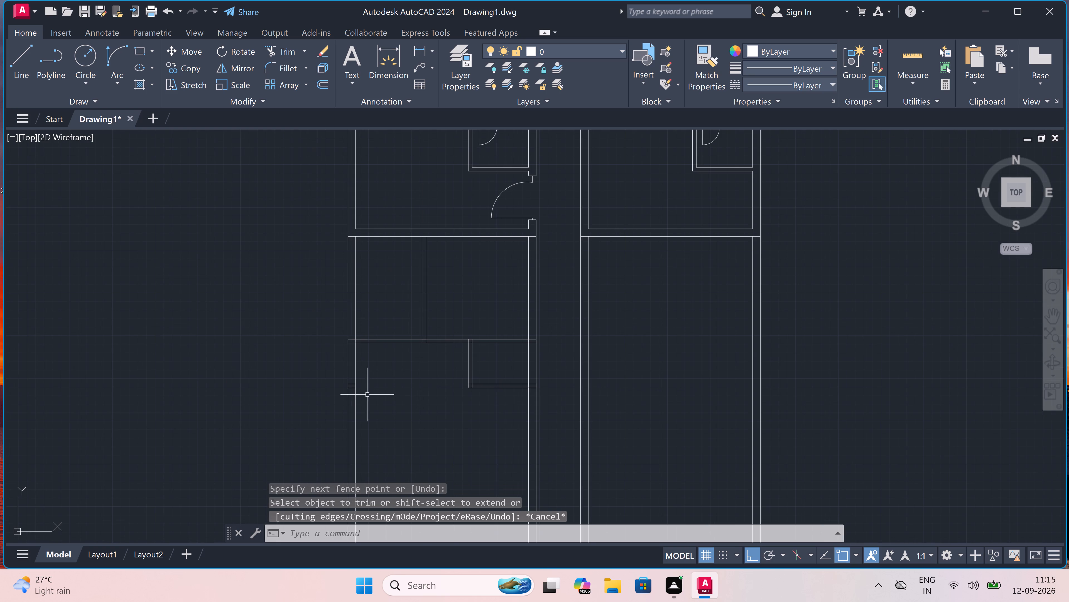
key("space")
scroll(350, 399, "up", 2)
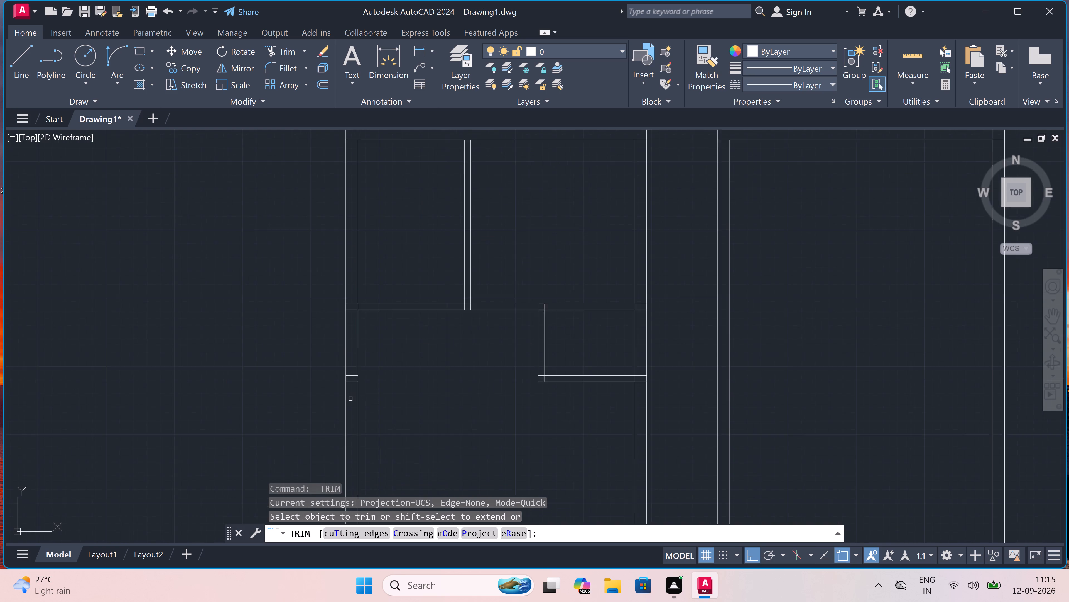
scroll(350, 399, "up", 1)
left_click_drag(350, 398, 350, 394)
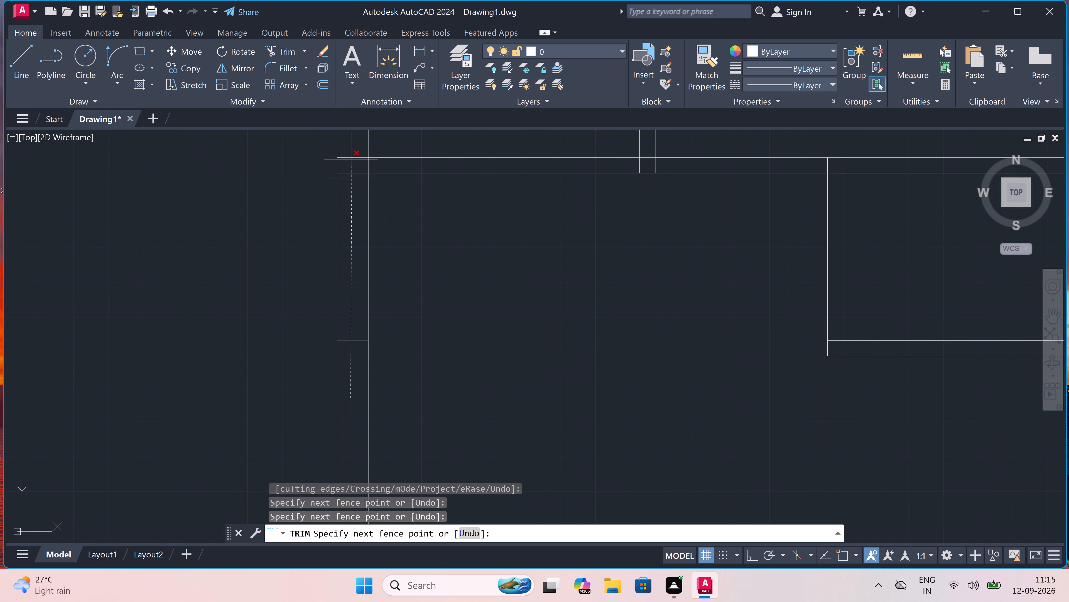
double_click(351, 147)
left_click_drag(356, 164, 360, 164)
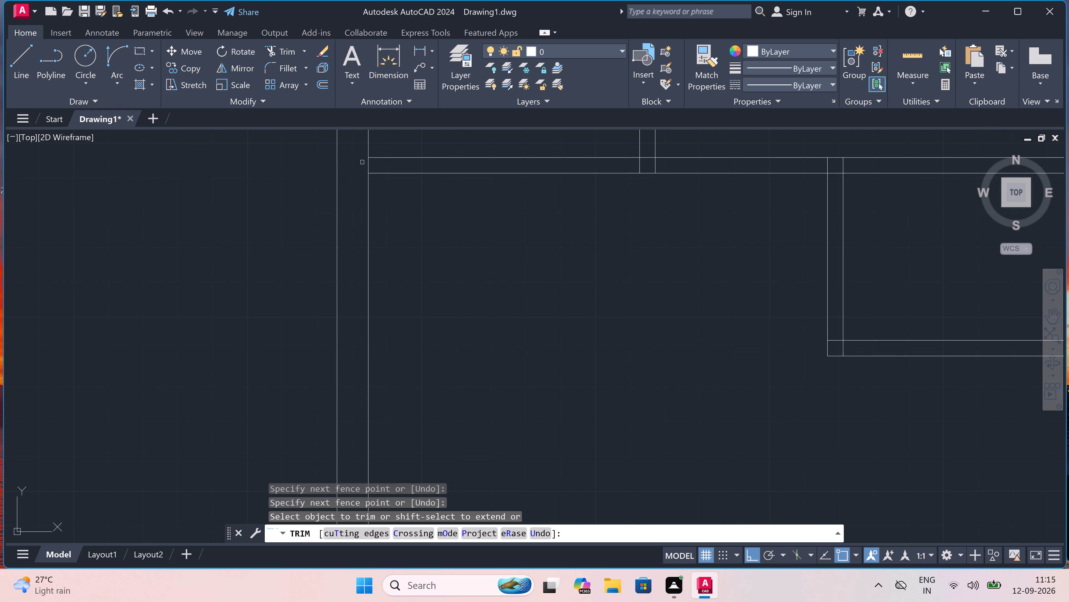
left_click(366, 165)
left_click(377, 167)
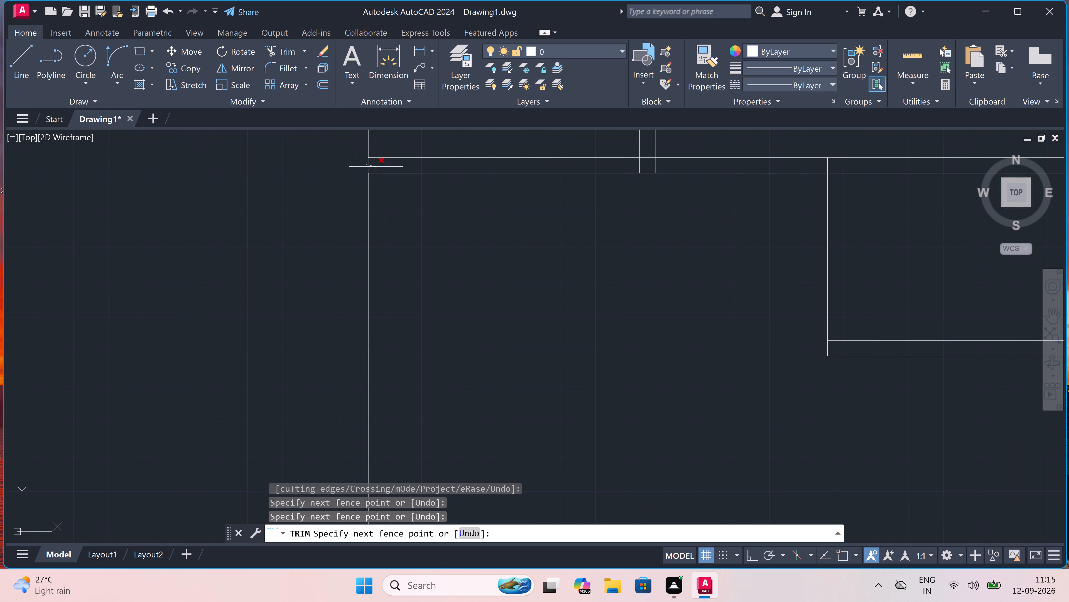
Trim the overlapping lines where the two vertical partitions meet the first horizontal partition to form clean open T-junctions.
scroll(377, 167, "down", 4)
scroll(463, 169, "up", 1)
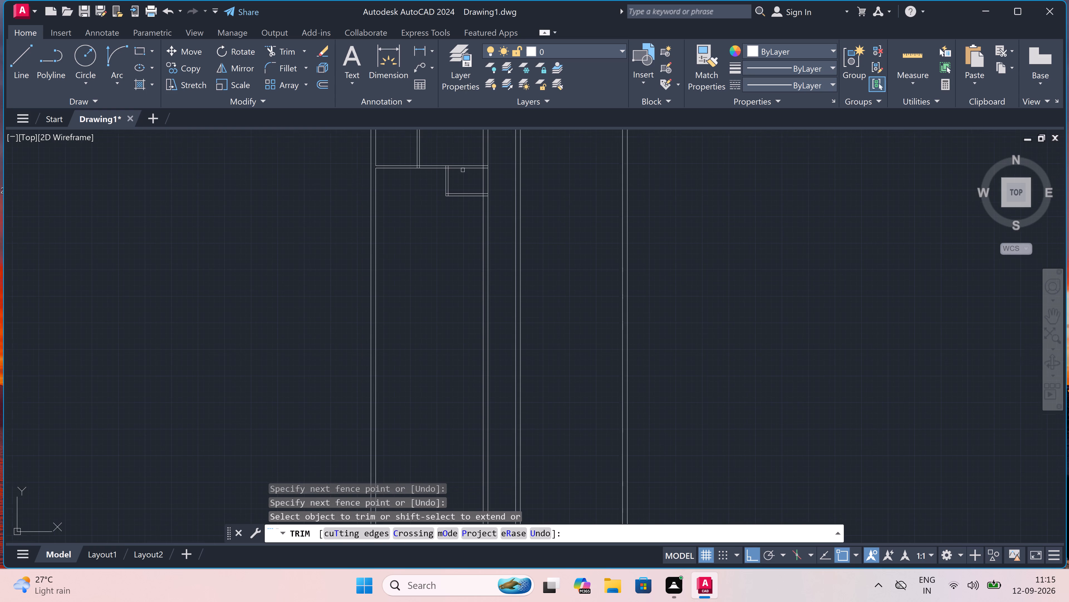
scroll(463, 169, "up", 1)
scroll(391, 172, "down", 2)
scroll(376, 151, "up", 3)
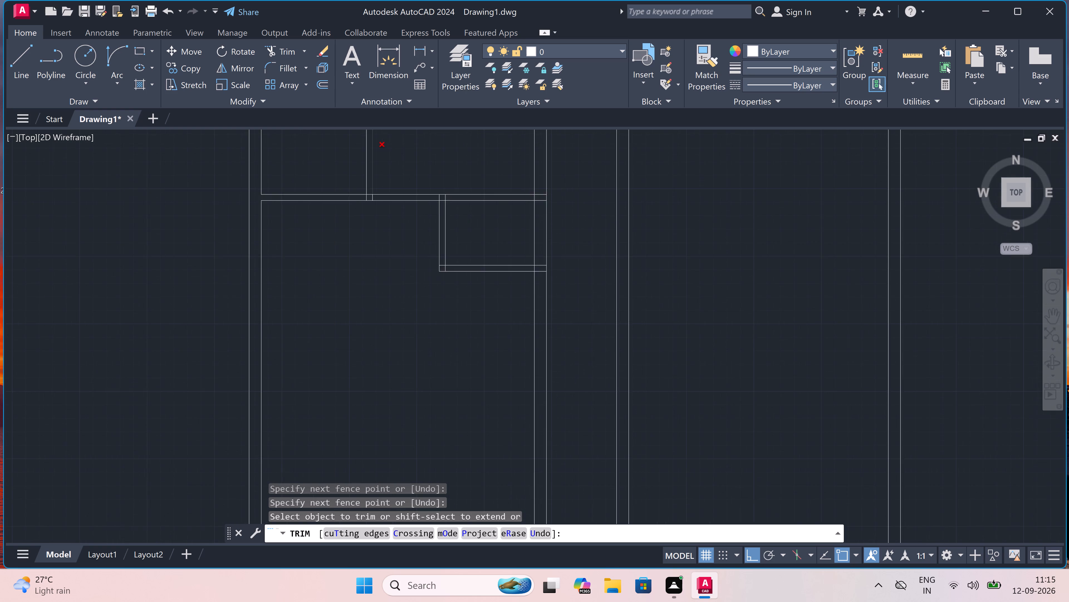
scroll(361, 199, "up", 1)
scroll(346, 244, "up", 2)
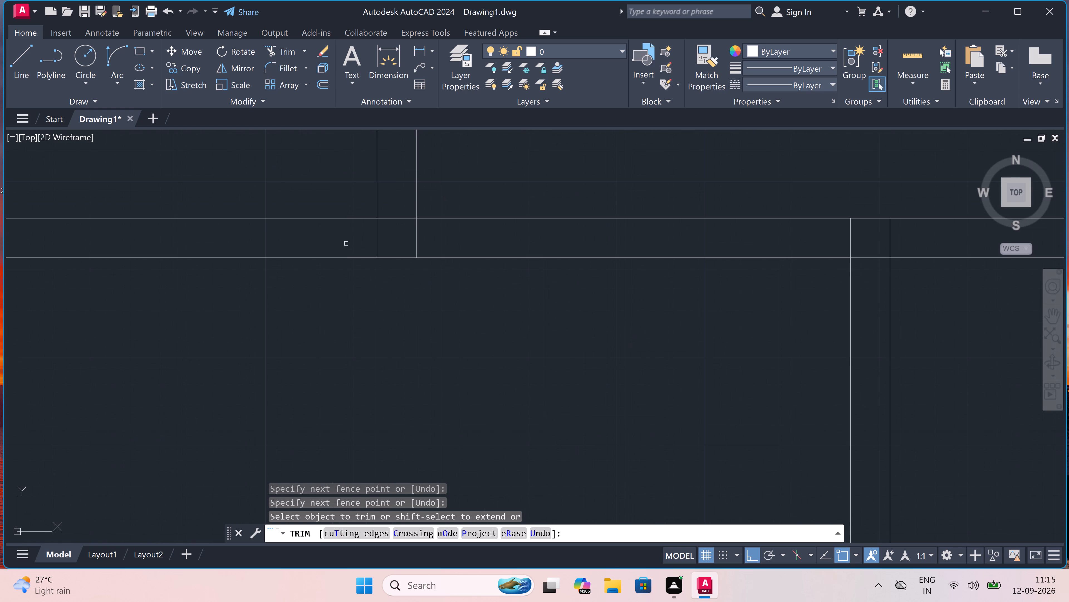
left_click_drag(346, 243, 349, 242)
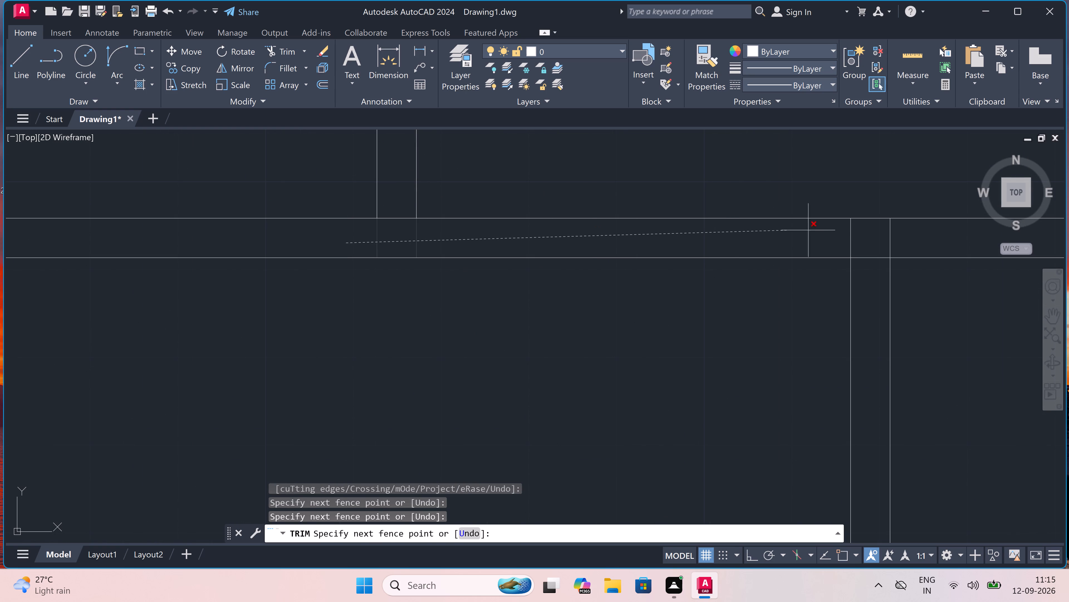
left_click(903, 235)
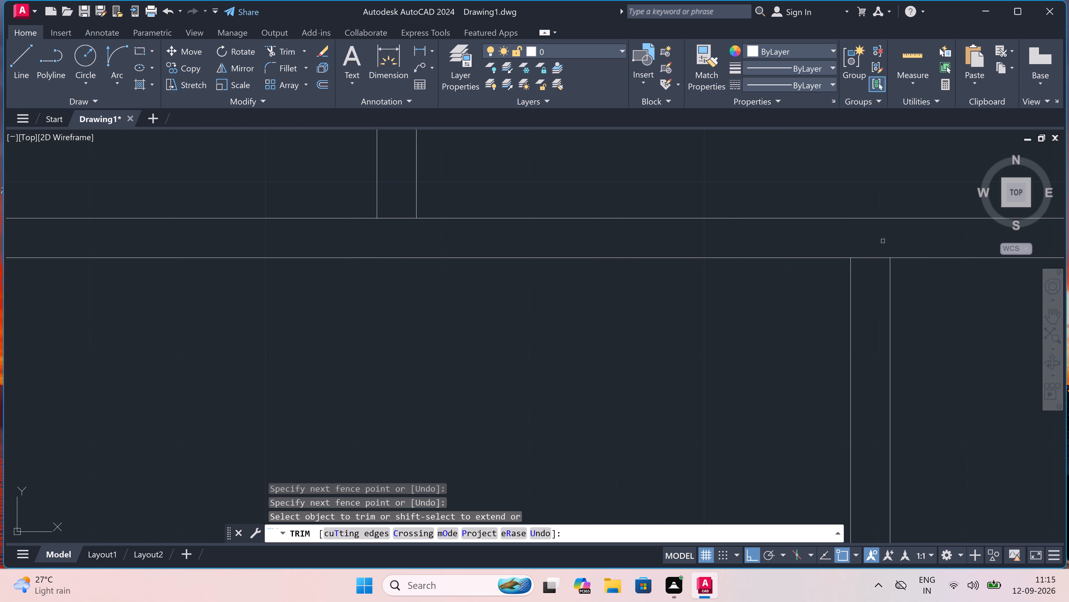
left_click(866, 253)
left_click(865, 284)
left_click_drag(391, 215, 391, 219)
left_click(390, 225)
scroll(390, 225, "down", 5)
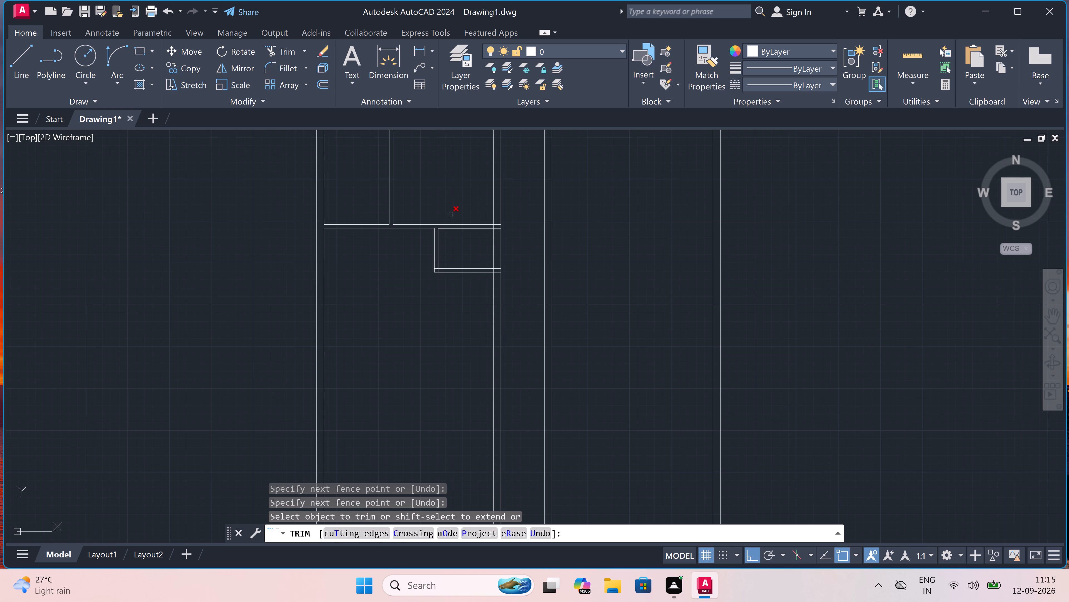
Trim both horizontal partitions' line ends inside the right outer wall and the inner wall line across each partition.
scroll(477, 207, "up", 3)
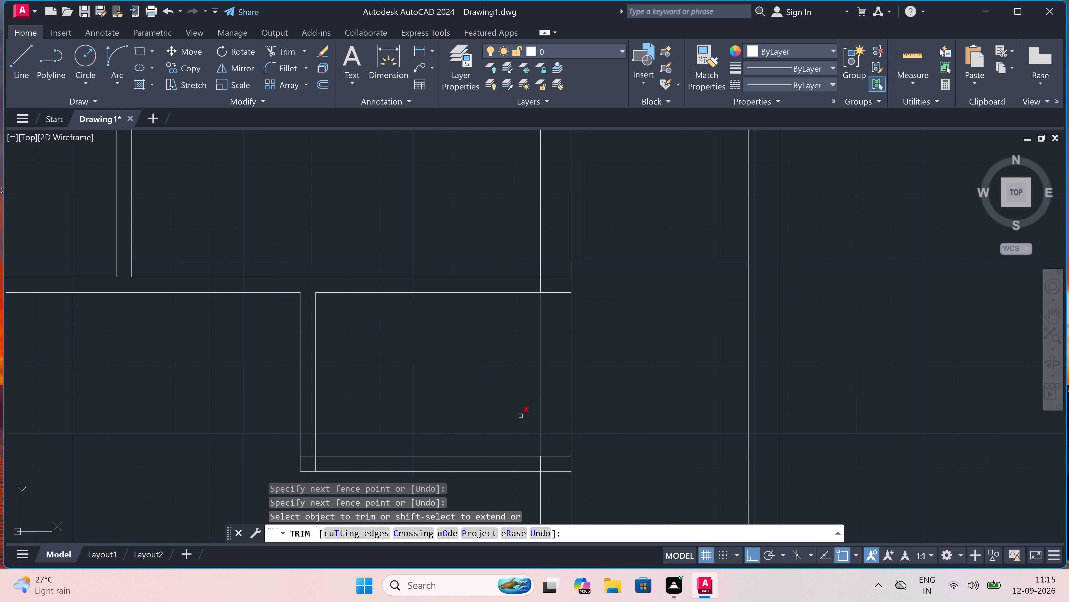
left_click_drag(556, 493, 556, 490)
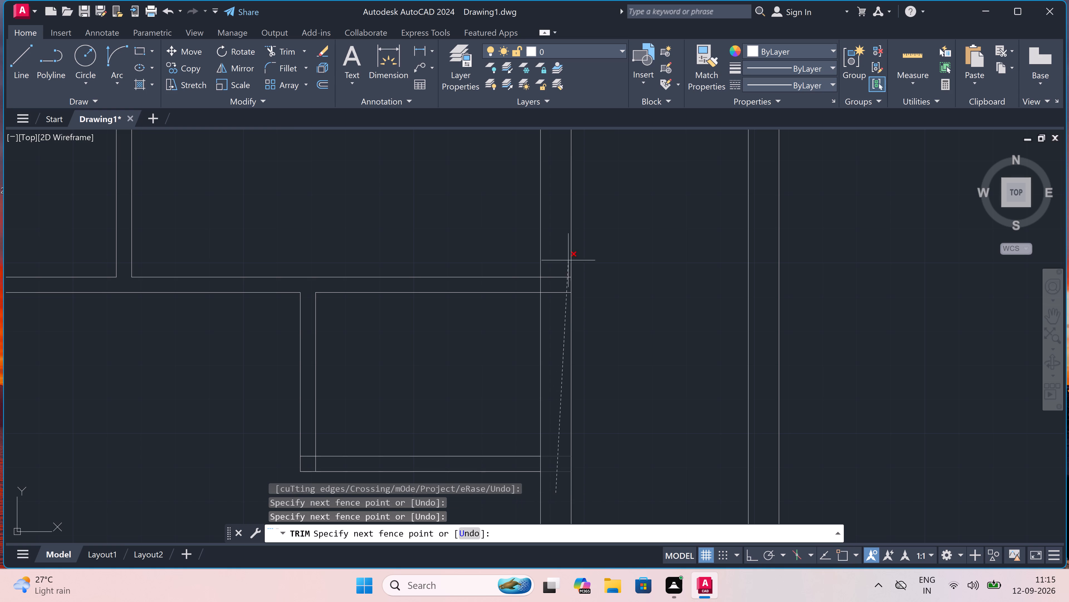
left_click(562, 243)
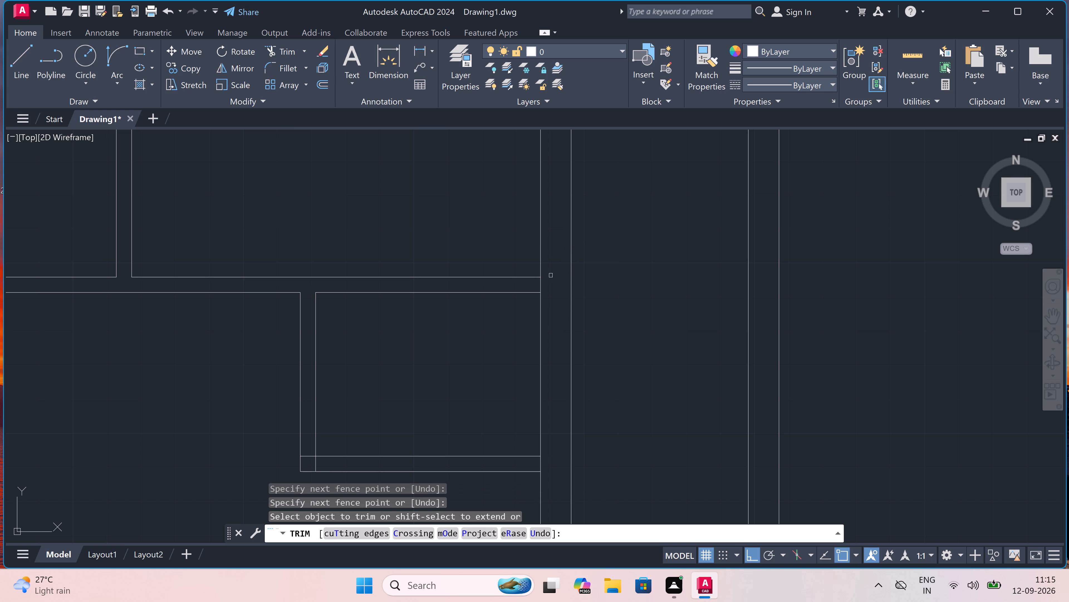
left_click(542, 285)
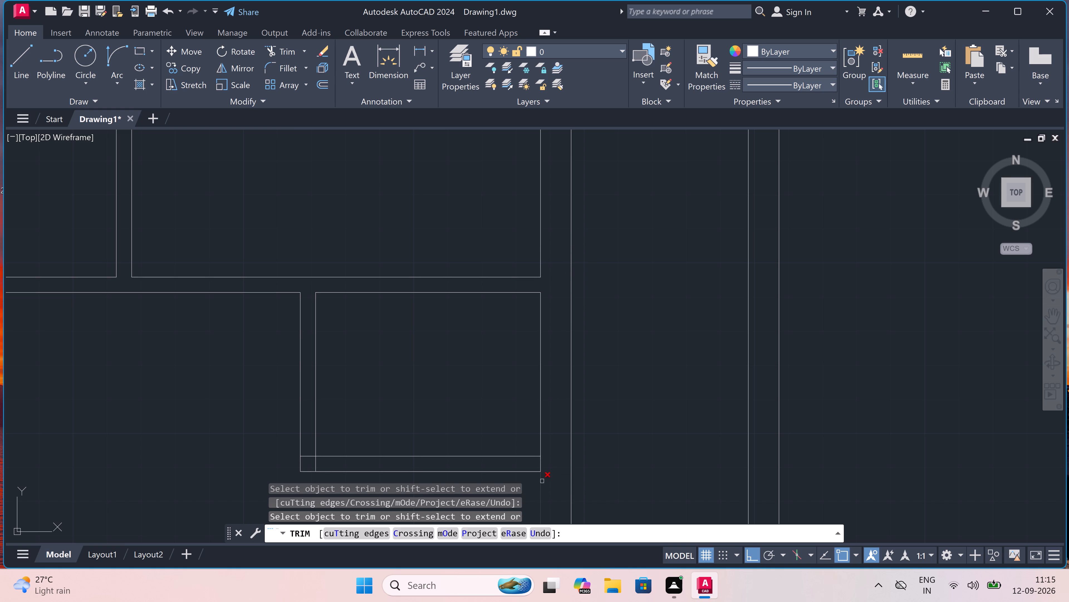
left_click(538, 465)
left_click(556, 457)
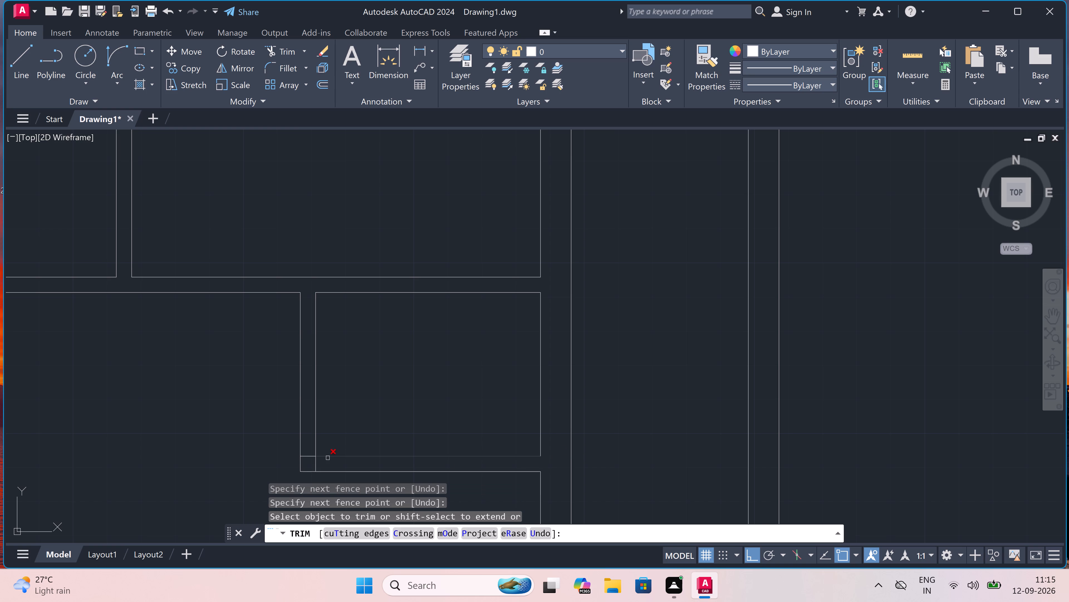
Trim the overlapping line stubs at the small room's lower-left partition corner.
left_click(322, 461)
left_click(311, 463)
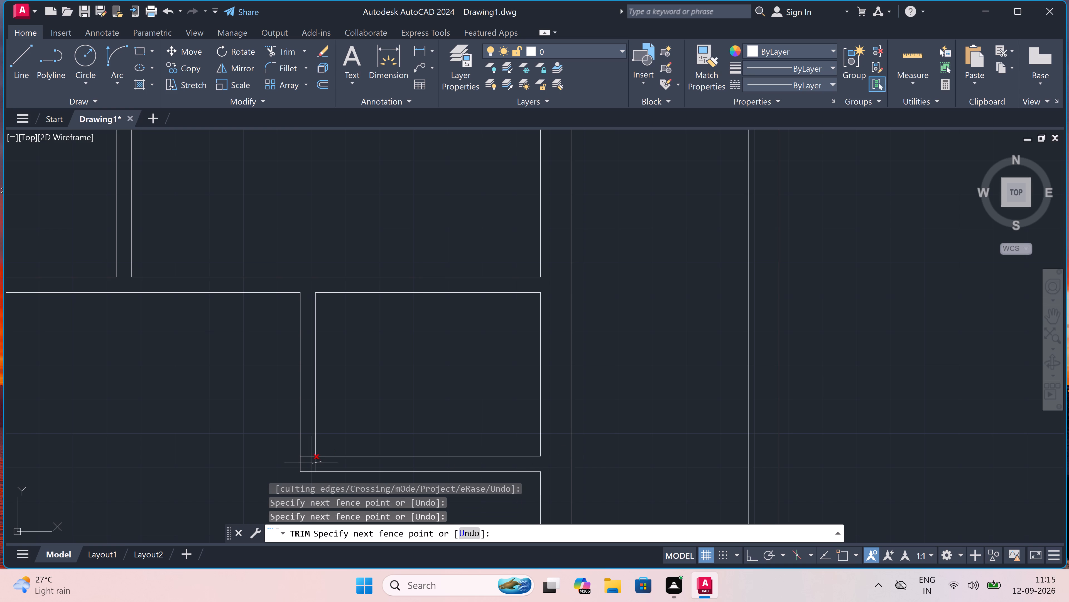
left_click(310, 463)
left_click(305, 444)
Trim the lower line of the left plan's horizontal dividing wall where it crosses the left and right outer walls.
scroll(304, 444, "down", 5)
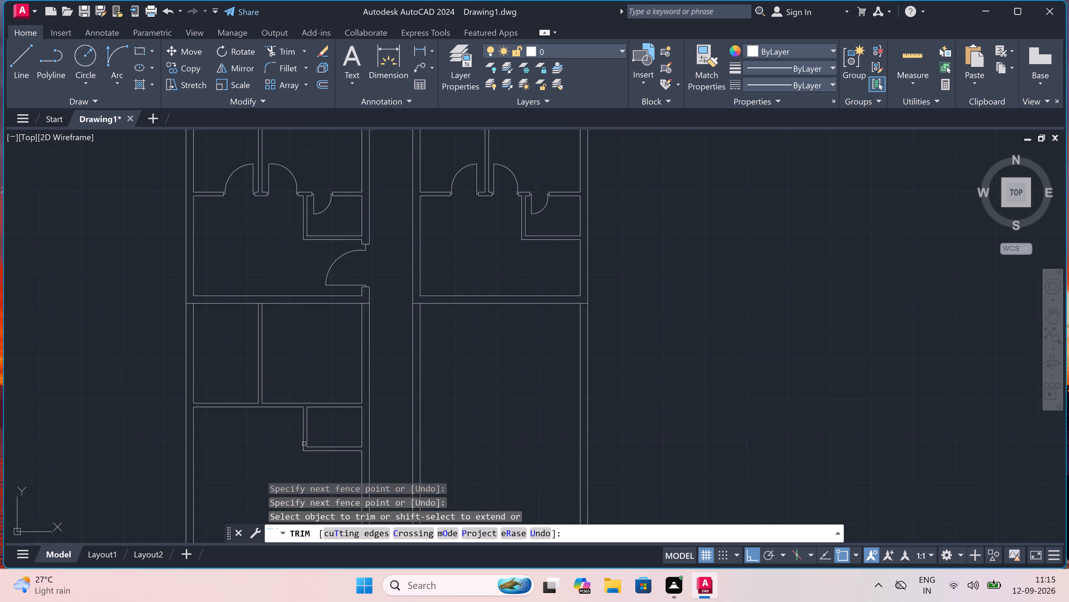
scroll(266, 394, "up", 3)
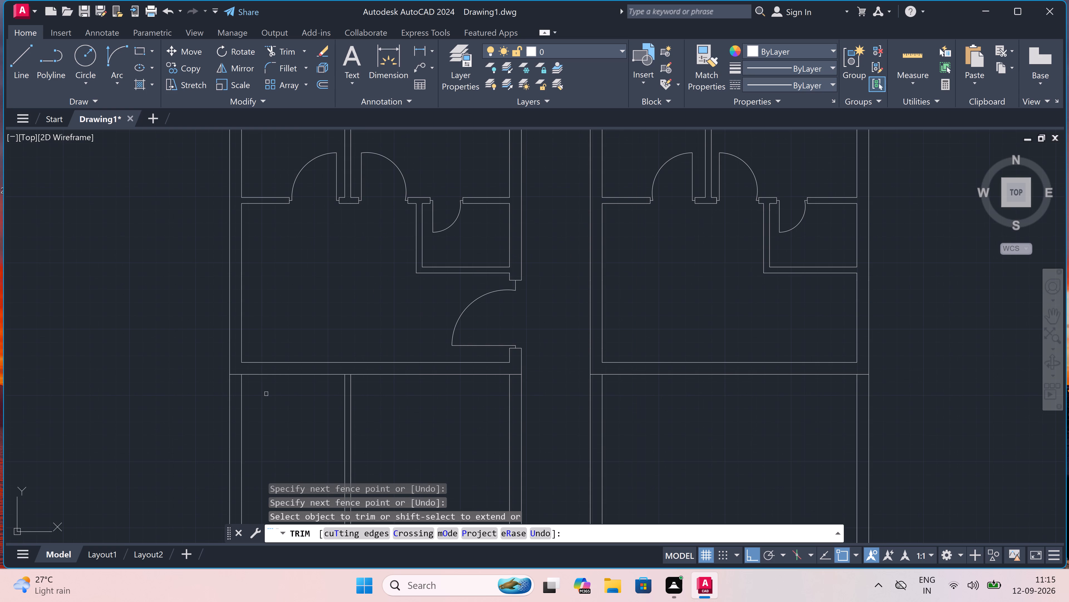
scroll(266, 394, "down", 2)
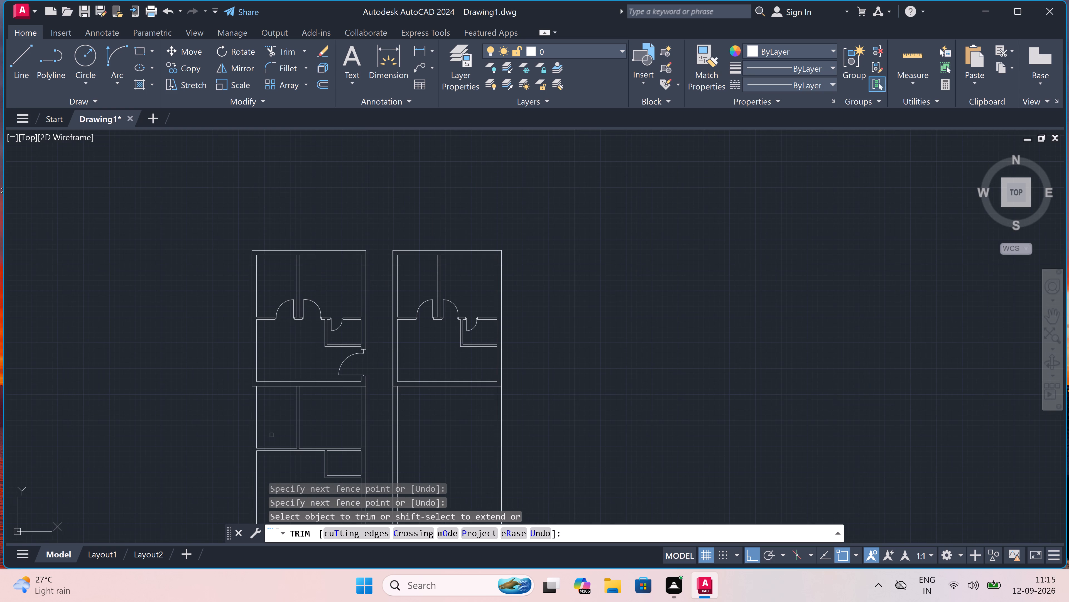
scroll(271, 435, "down", 2)
scroll(271, 447, "up", 3)
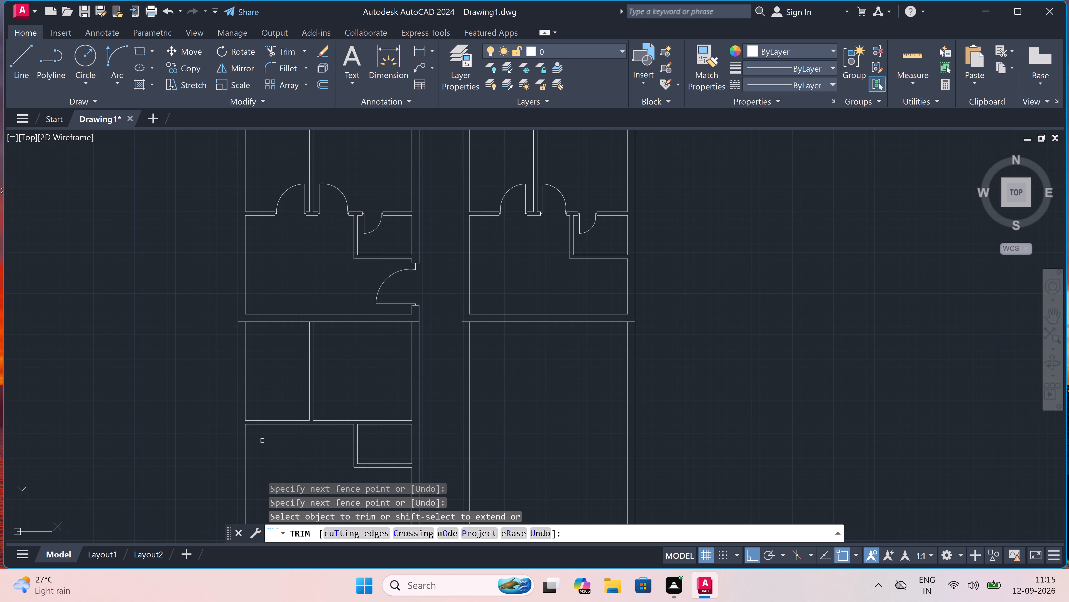
scroll(243, 325, "up", 1)
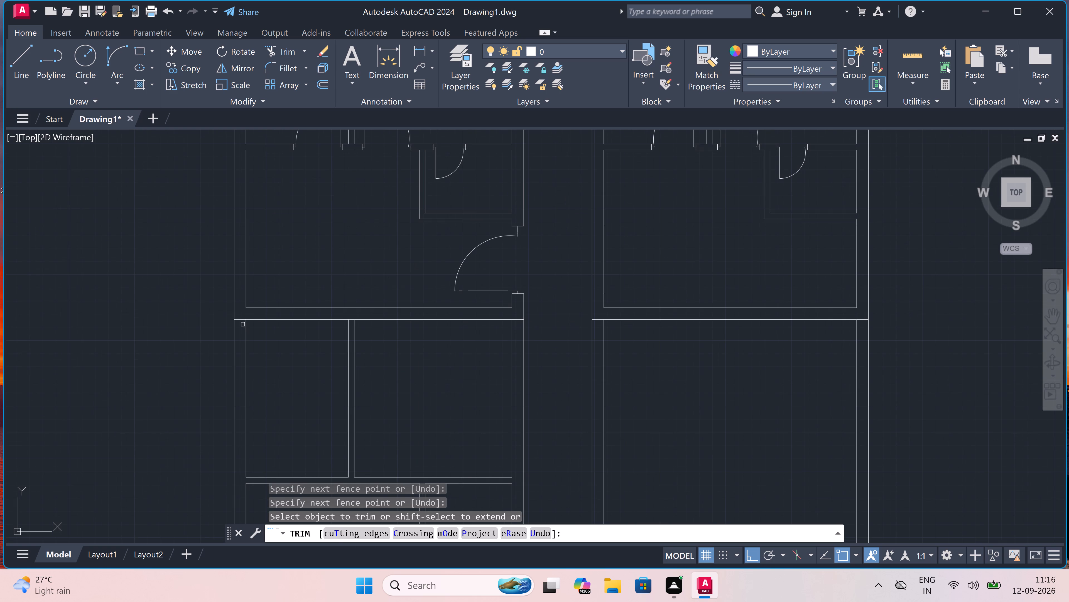
left_click(239, 323)
left_click(239, 313)
scroll(526, 329, "up", 2)
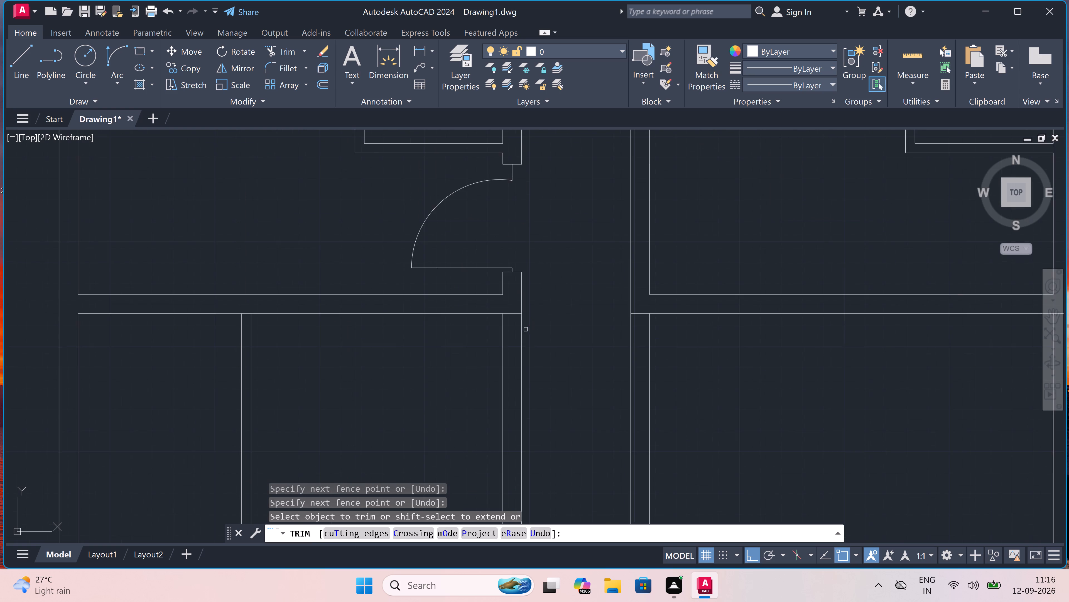
left_click(504, 317)
left_click(503, 296)
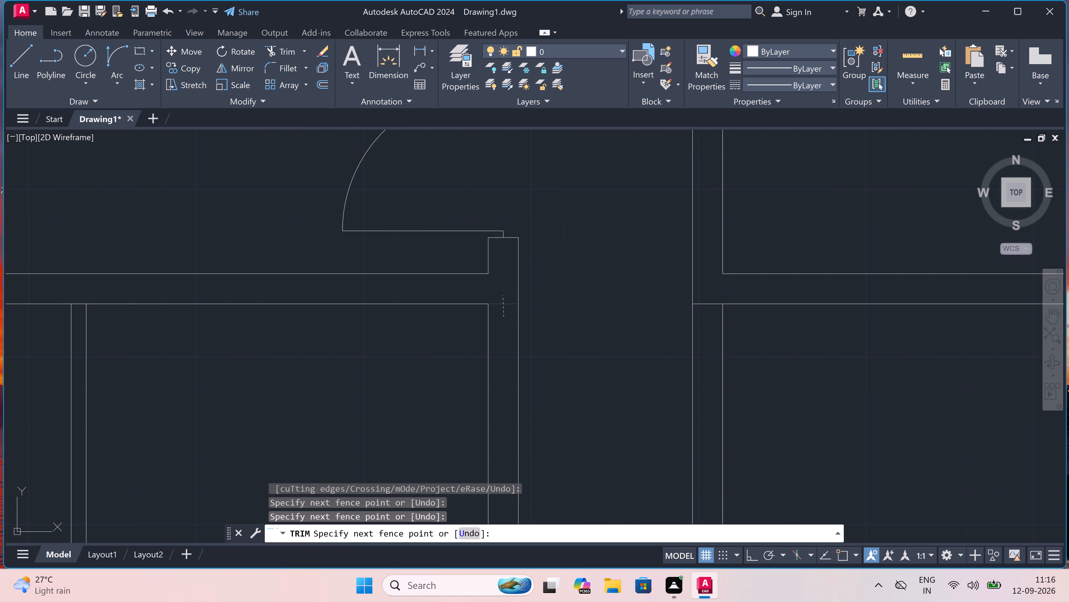
scroll(503, 296, "down", 6)
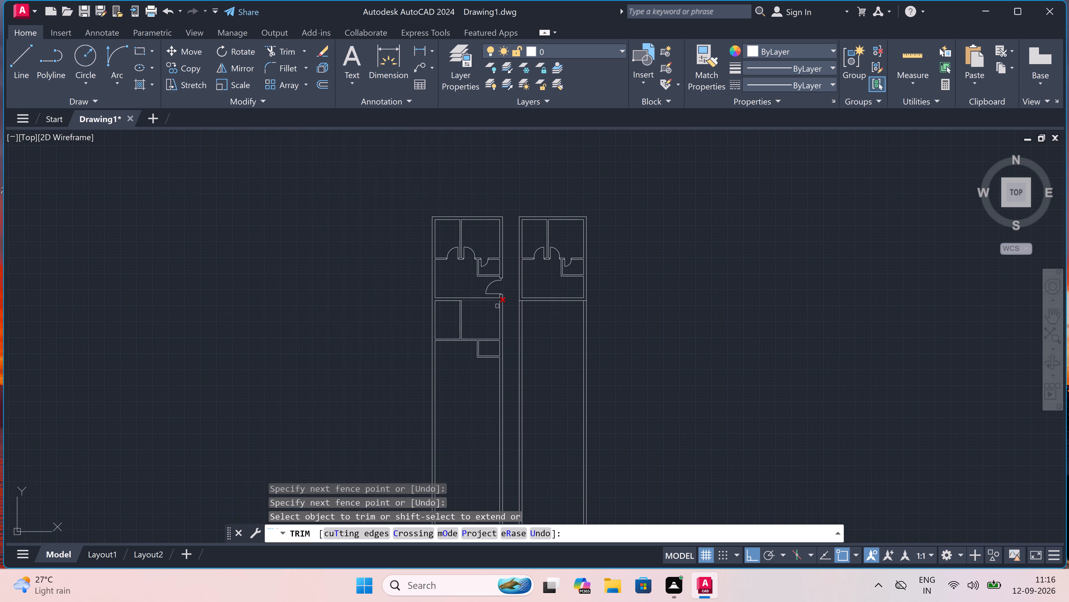
scroll(457, 358, "up", 1)
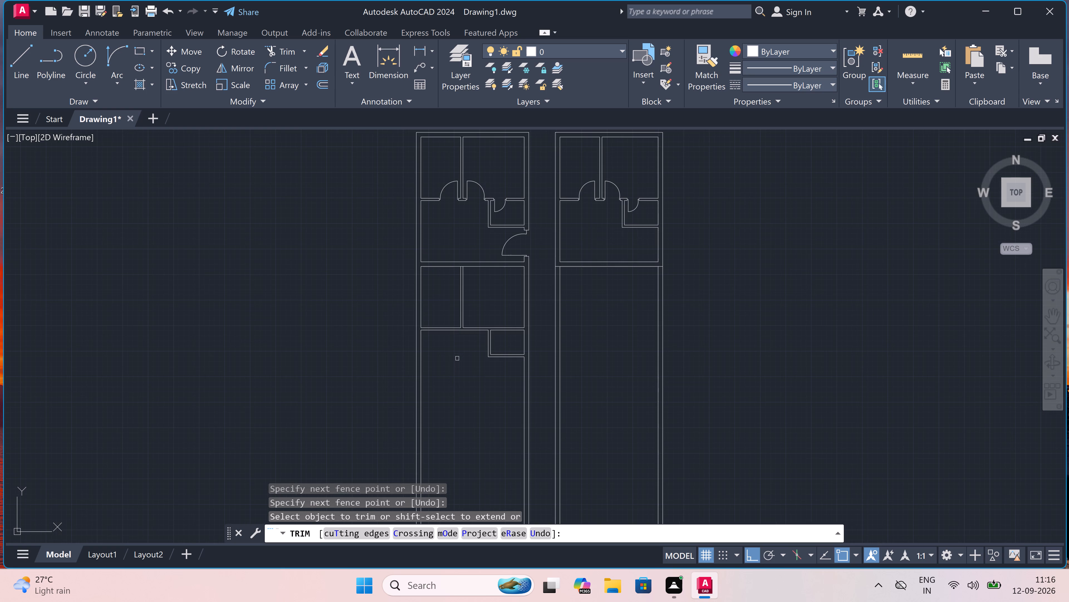
Offset the lower line of the left plan's lower horizontal partition, beside the small room, 10' downward.
scroll(457, 358, "up", 1)
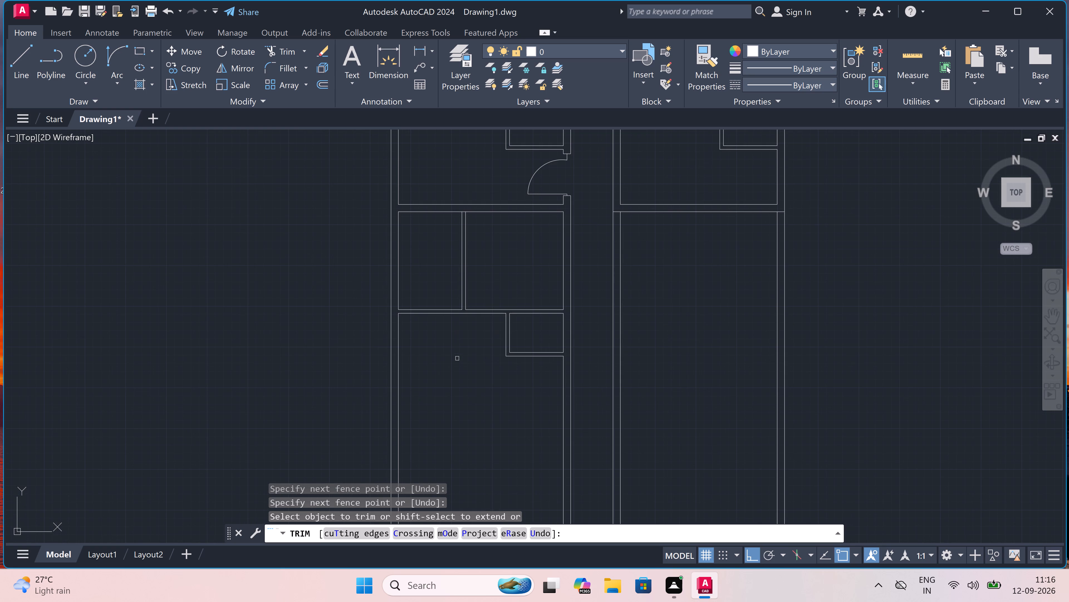
key("Escape")
key("o")
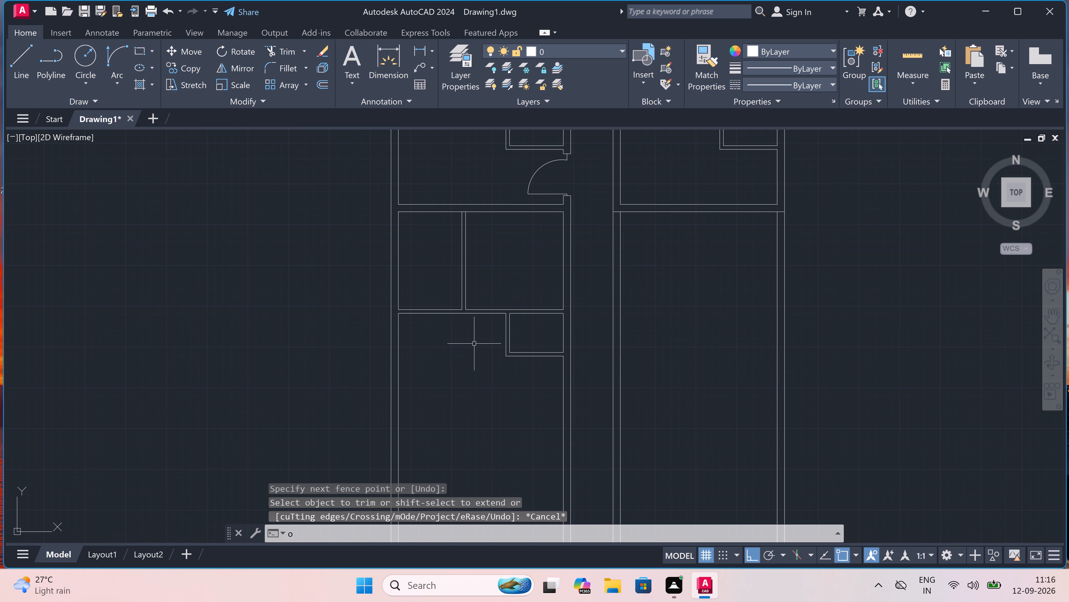
key("space")
left_click_drag(473, 314, 473, 317)
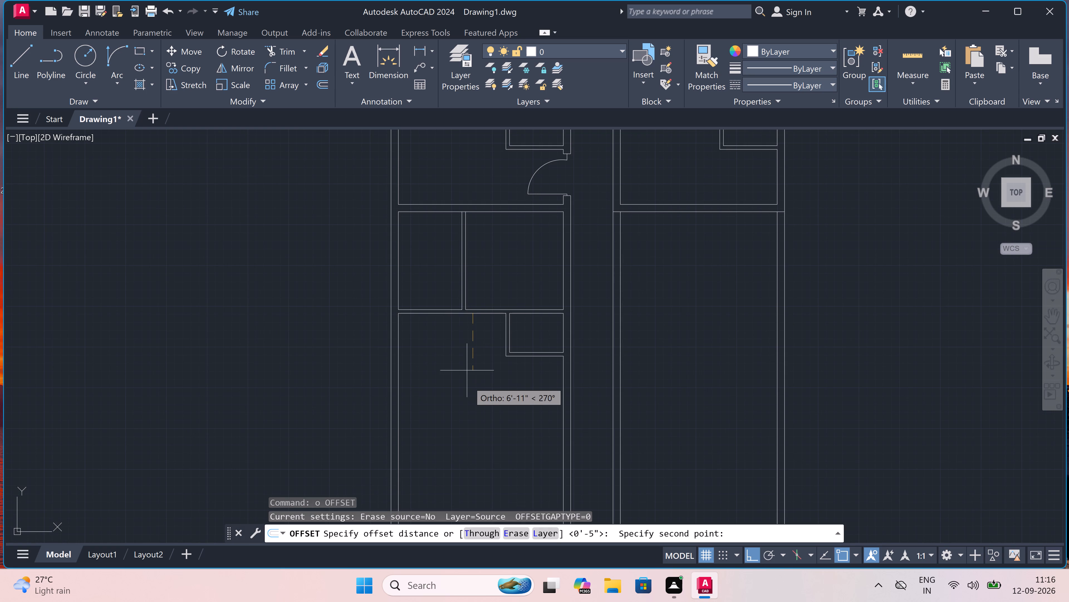
type("10'")
key("space")
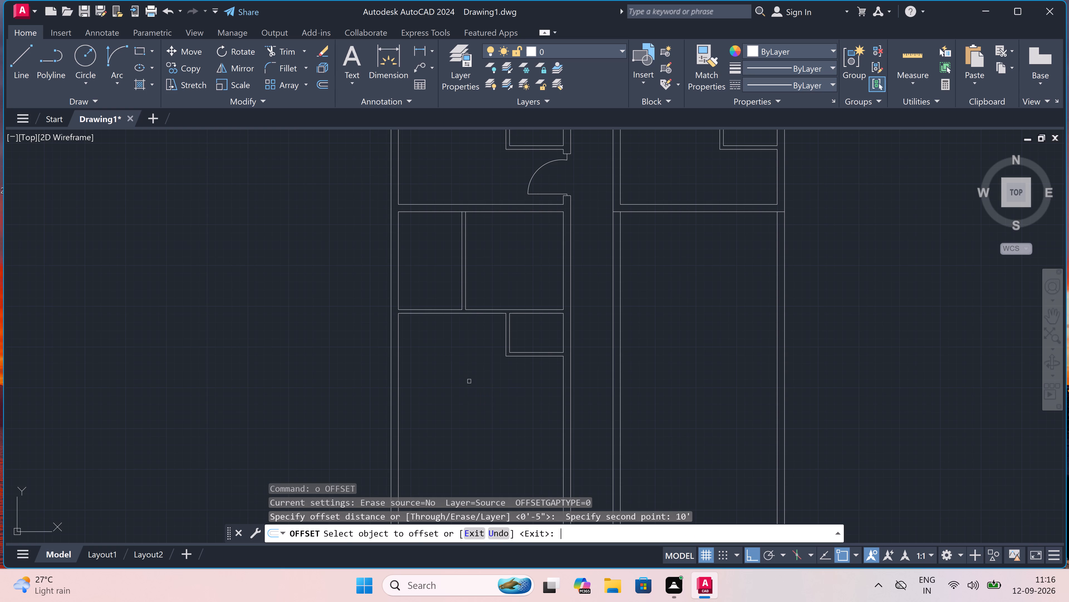
left_click(465, 315)
left_click(465, 348)
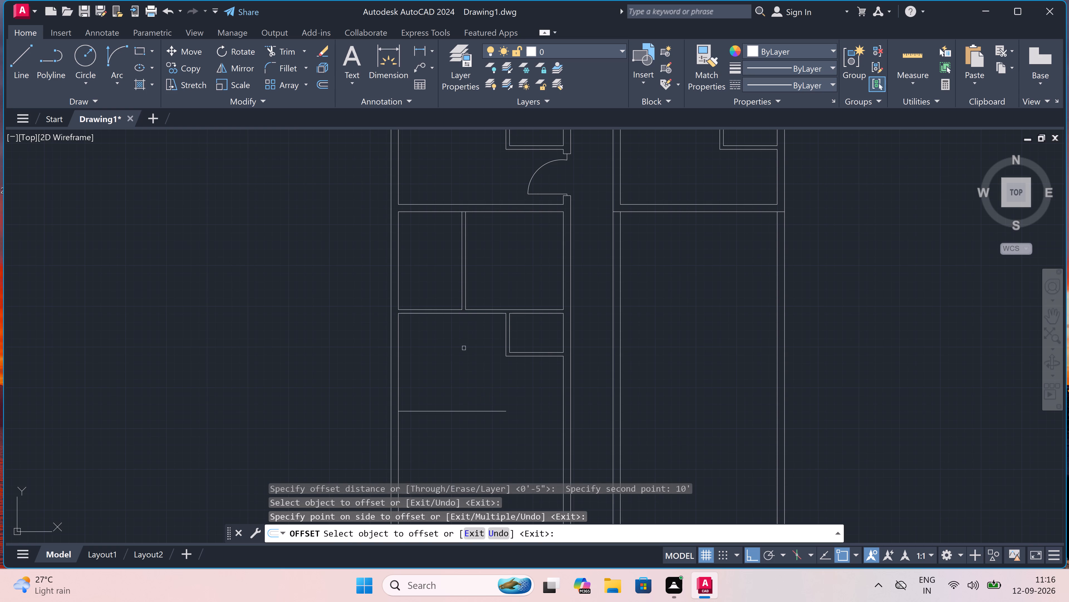
key("Escape")
Extend both ends of the new horizontal line to the outer faces of the left plan's two outer walls.
key("e")
key("x")
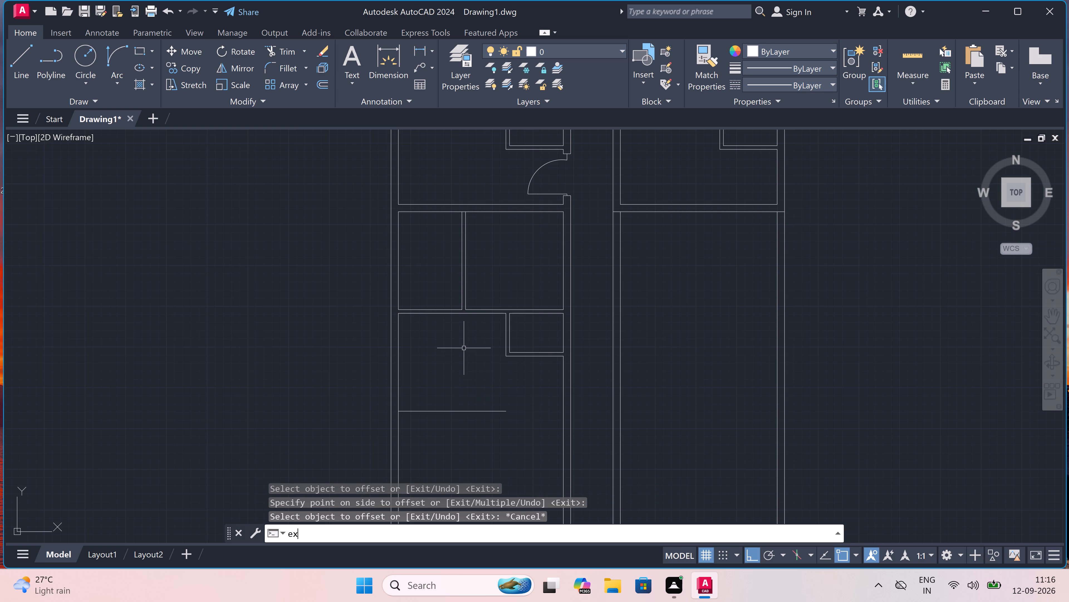
key("space")
left_click_drag(439, 445, 439, 440)
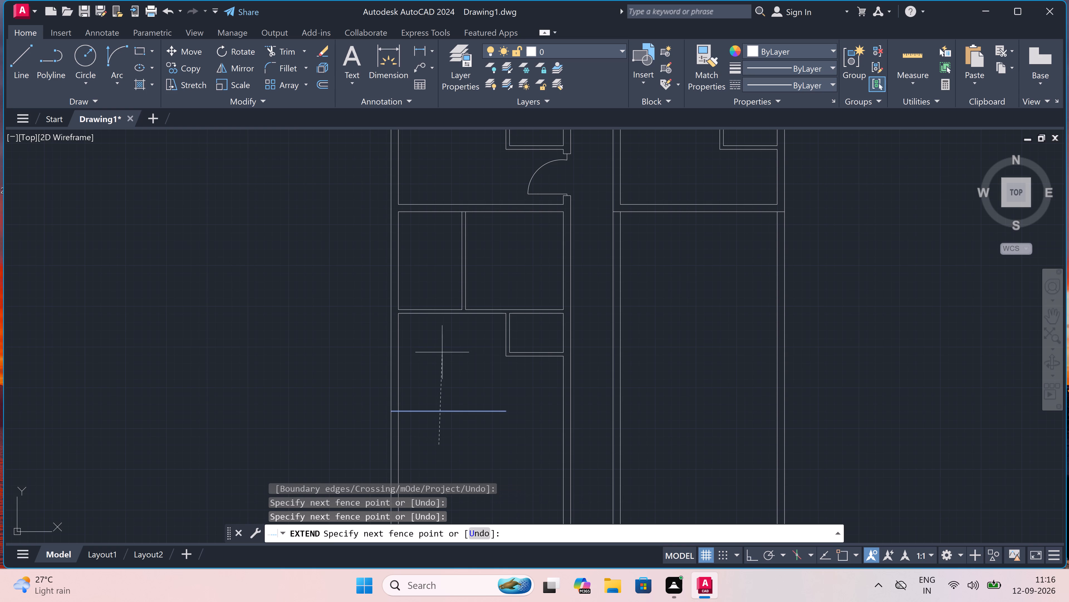
left_click(442, 351)
left_click(464, 442)
left_click(458, 373)
left_click(515, 436)
left_click(478, 373)
key("Escape")
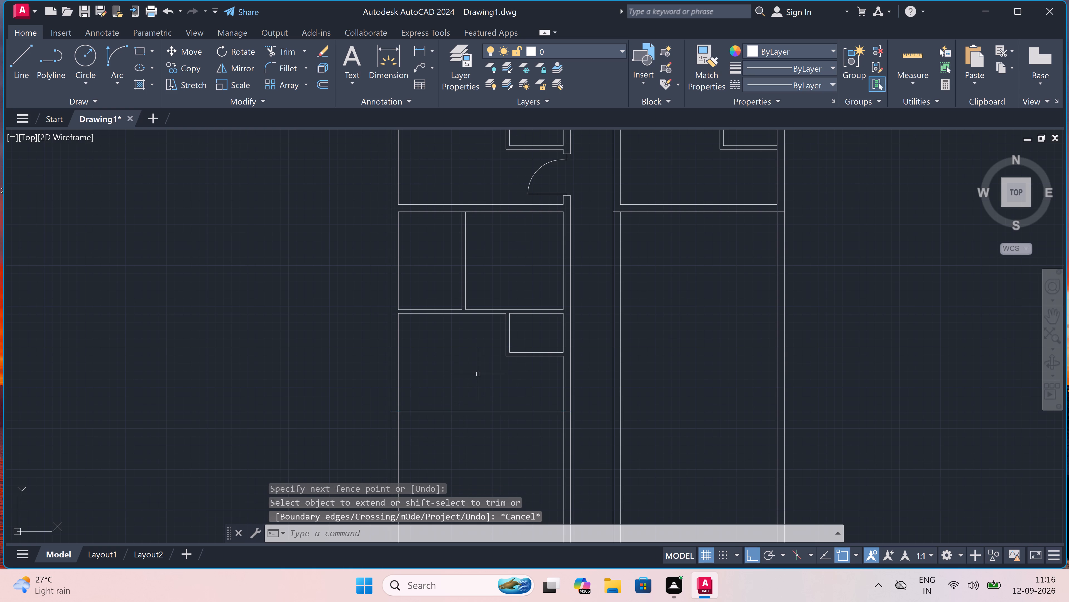
Offset the extended horizontal line 9" downward to form a second dividing wall across the left plan.
key("o")
key("space")
left_click_drag(464, 410, 466, 426)
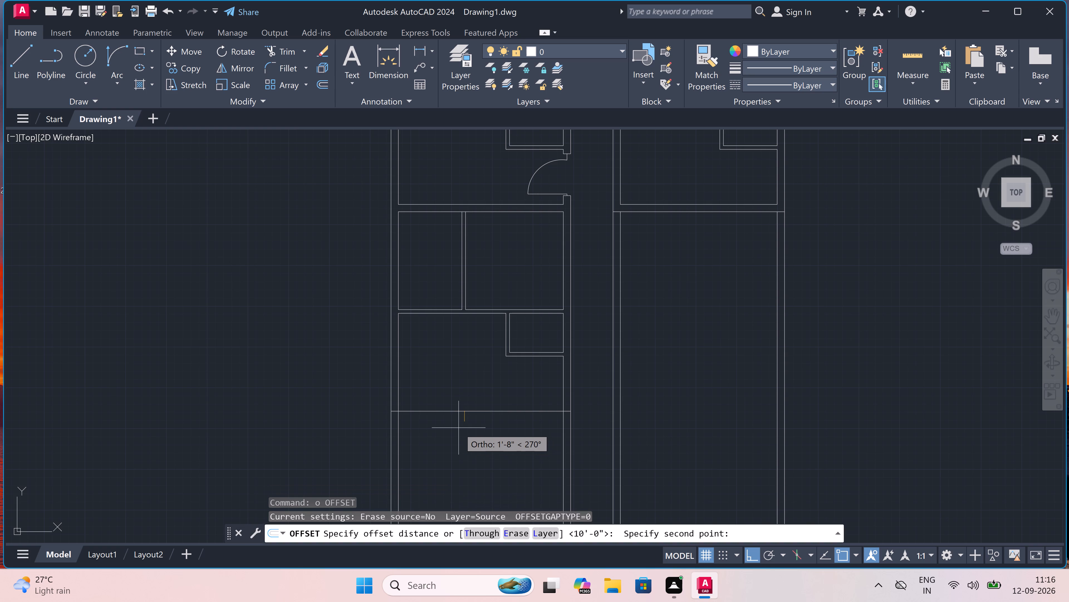
key("9")
type("\"")
key("space")
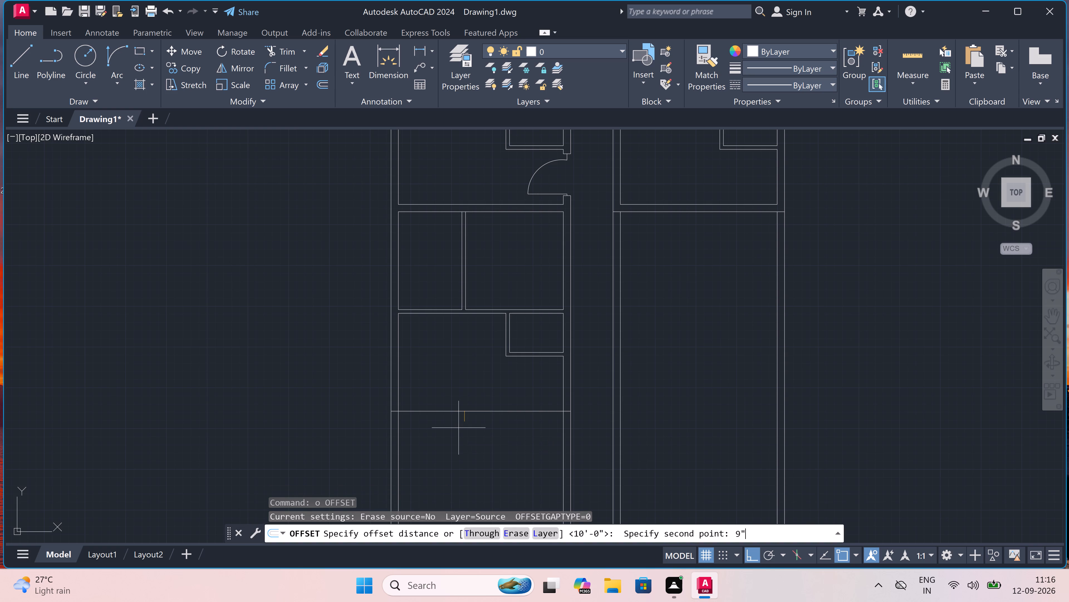
left_click(455, 412)
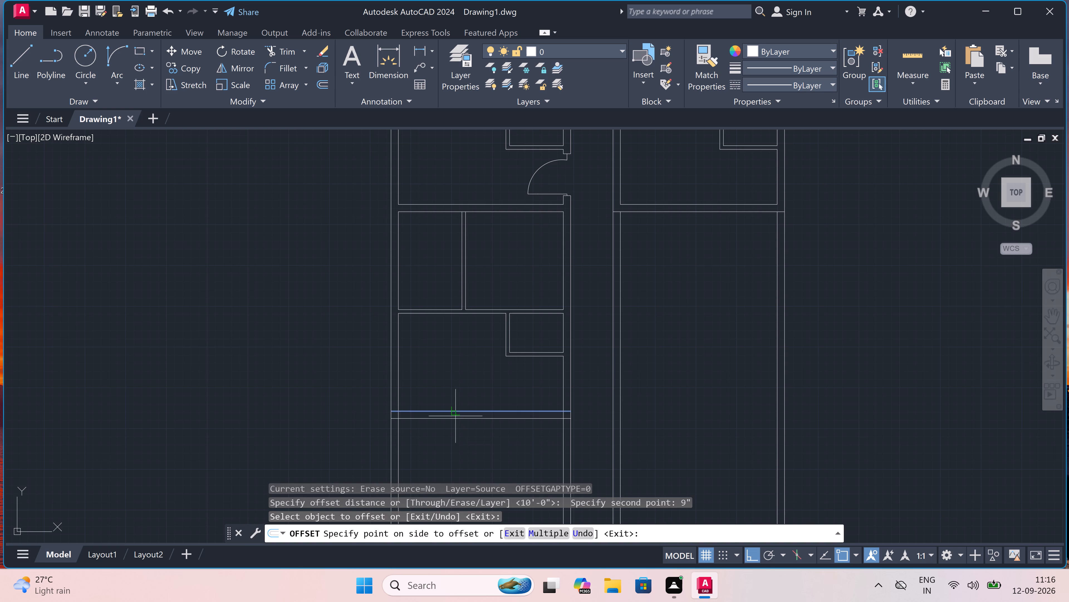
left_click(455, 441)
key("Escape")
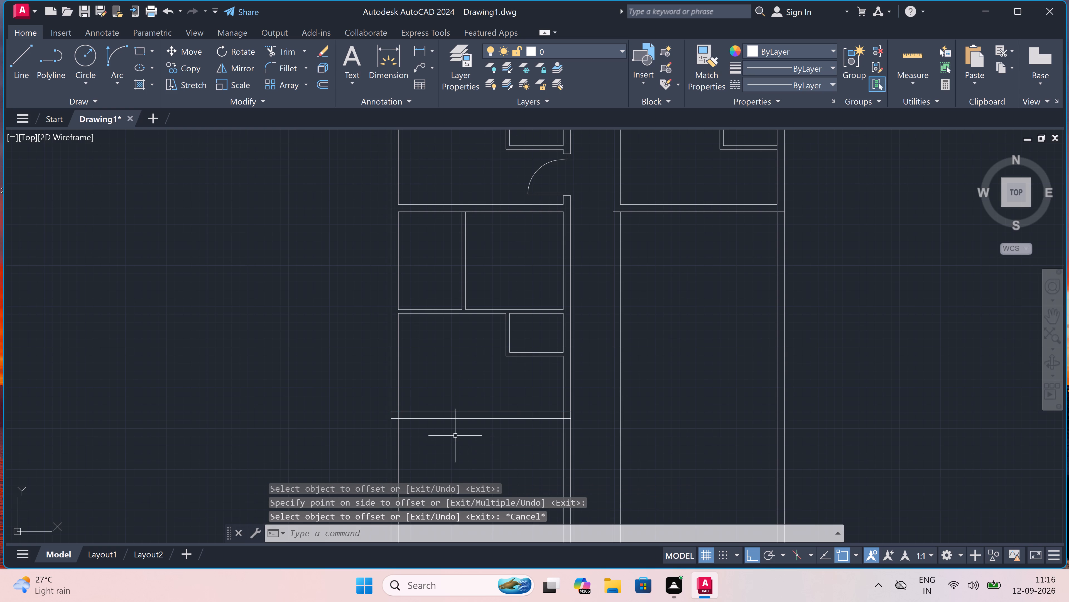
Copy the entrance door with its jamb lines from the left plan's right outer wall to the empty space left of the plan.
scroll(528, 398, "down", 1)
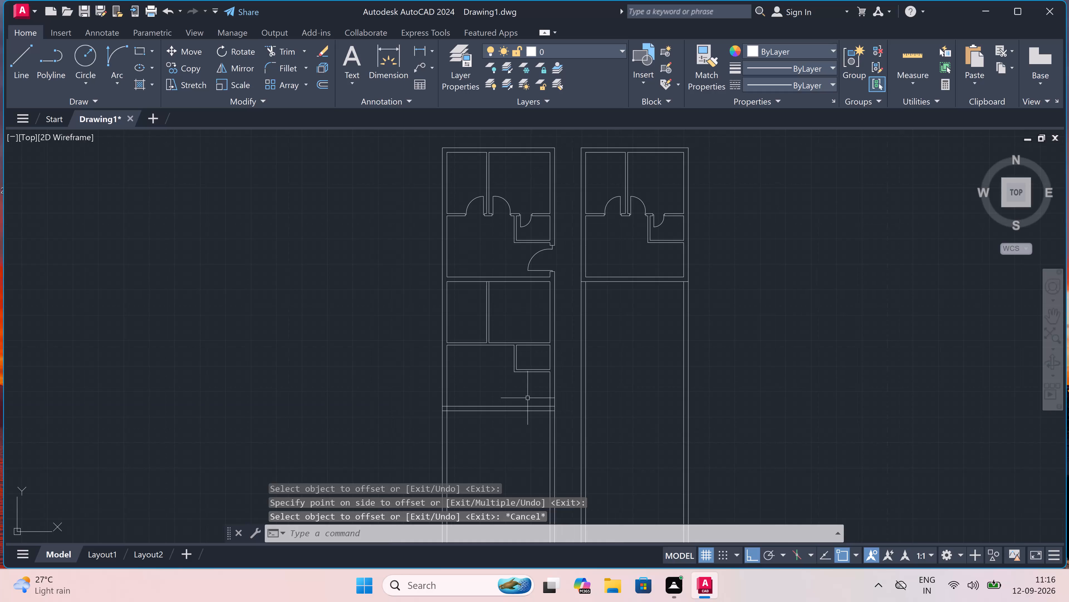
scroll(528, 398, "up", 1)
scroll(530, 392, "down", 1)
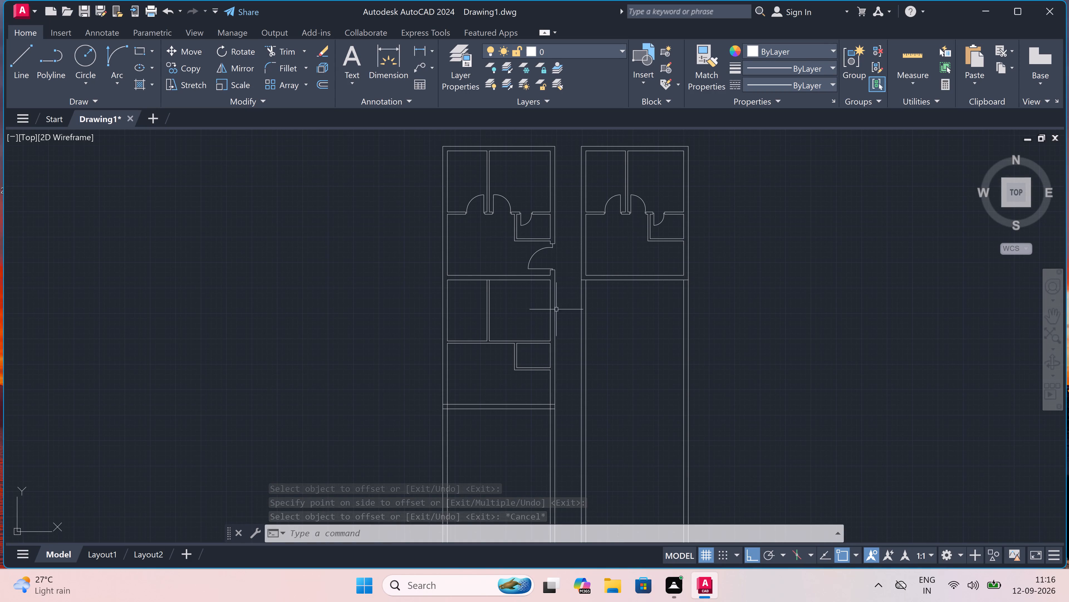
scroll(587, 253, "up", 4)
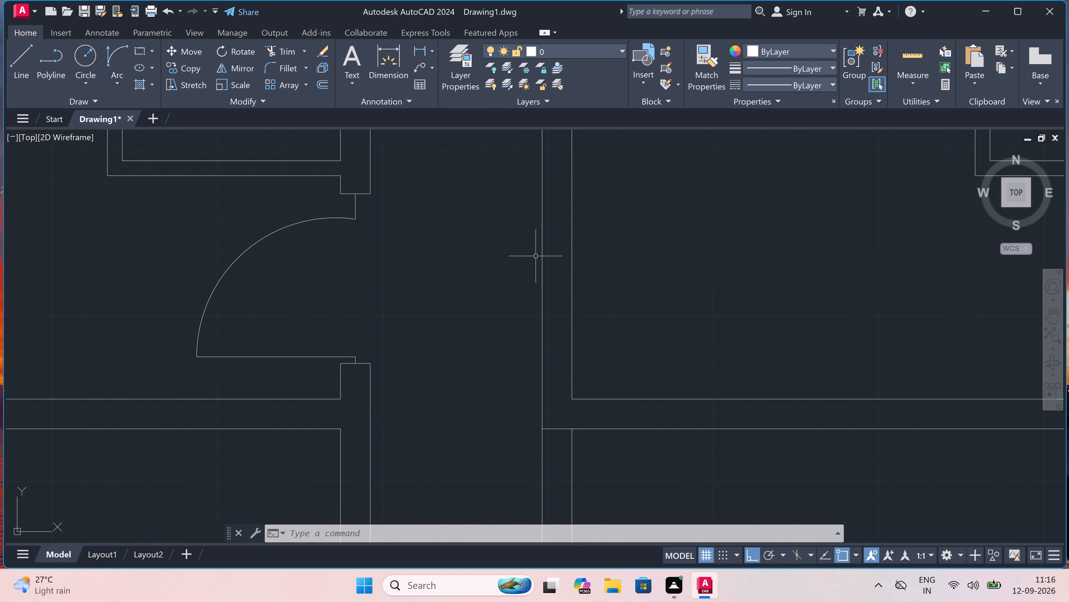
left_click_drag(368, 204, 363, 204)
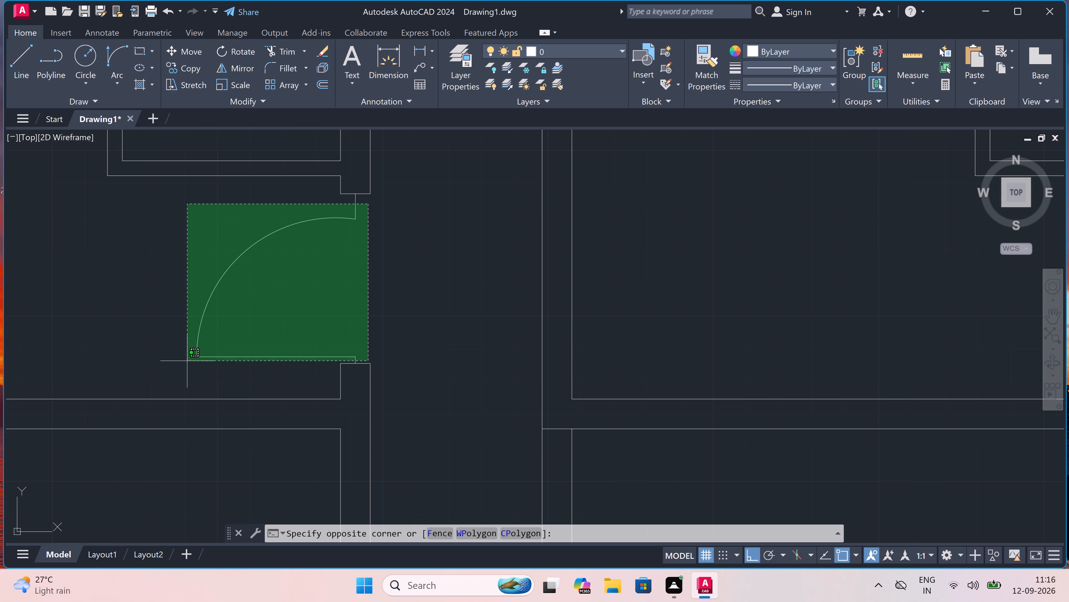
left_click(186, 361)
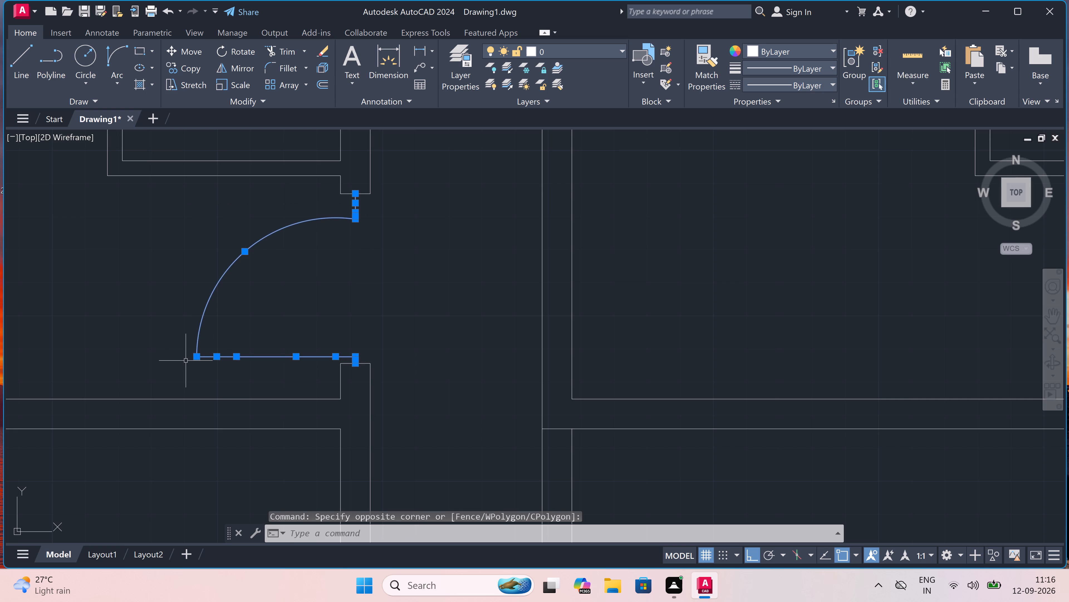
left_click(183, 65)
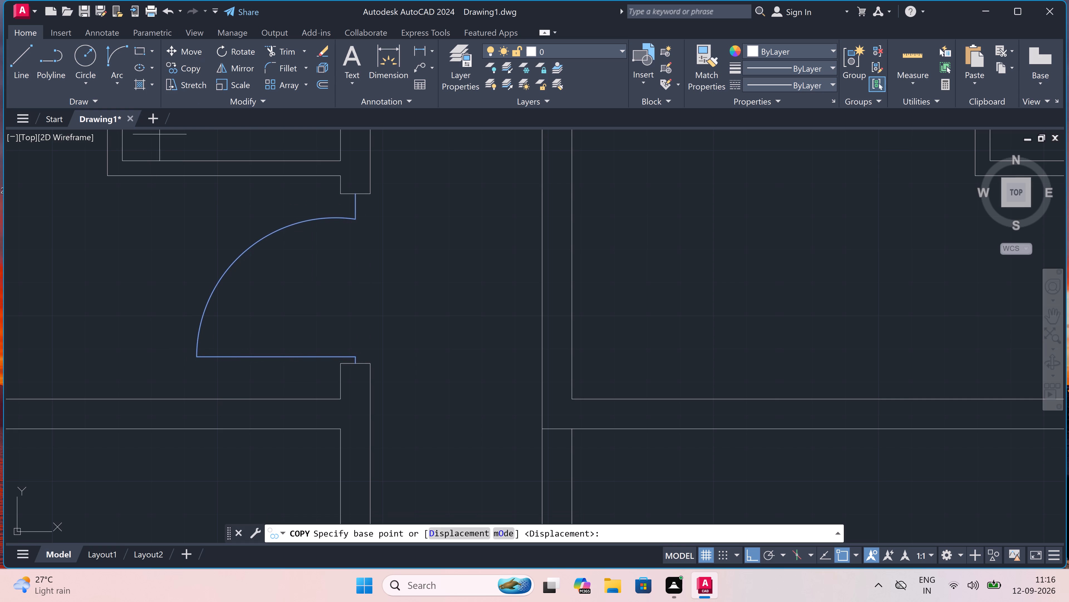
left_click_drag(281, 253, 292, 255)
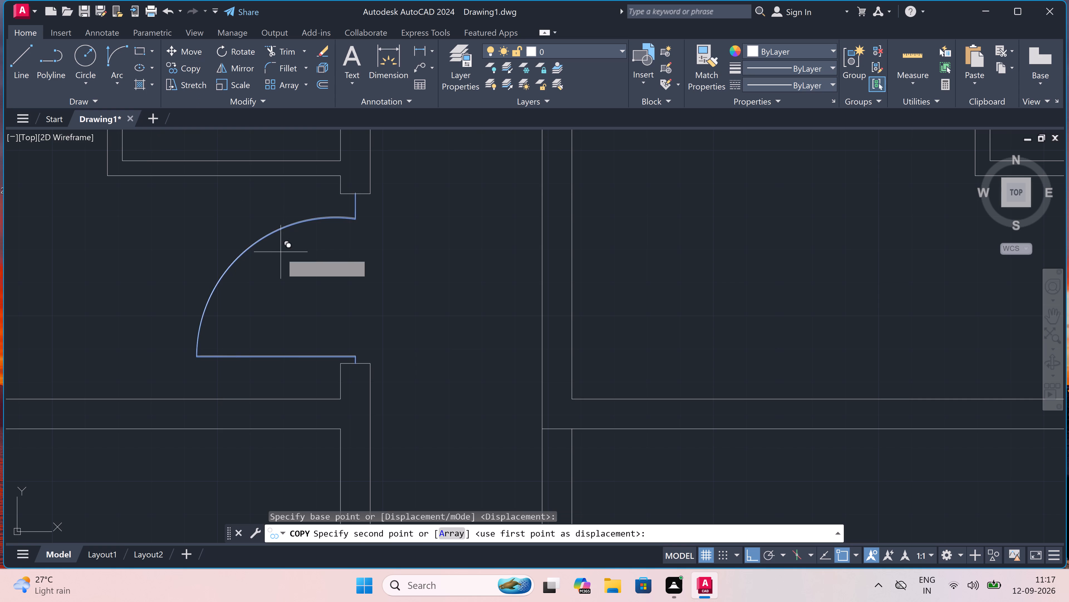
scroll(357, 281, "down", 1)
key("F8")
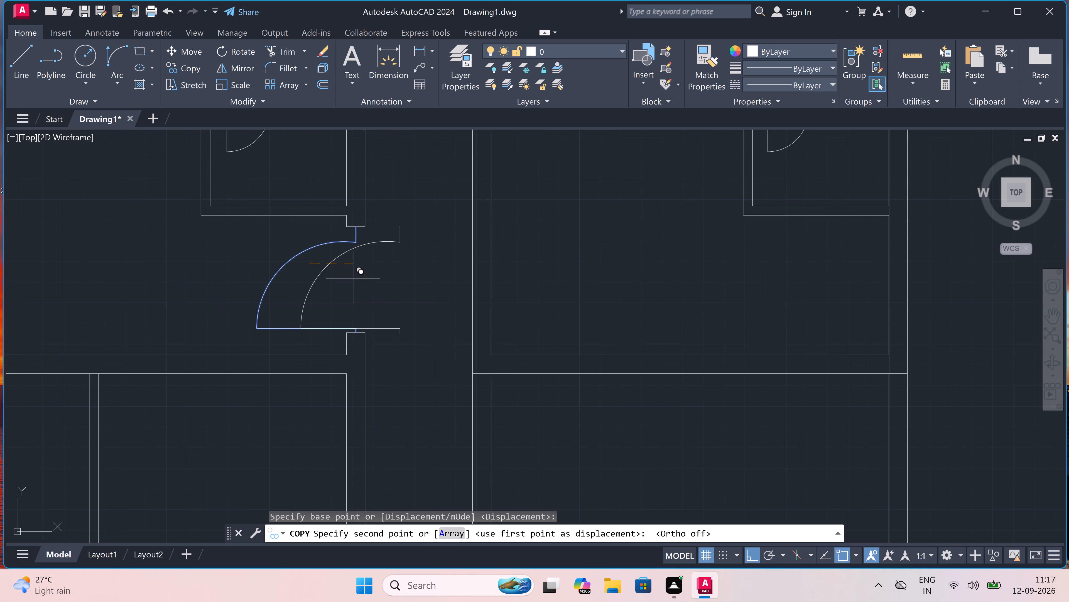
scroll(353, 267, "down", 3)
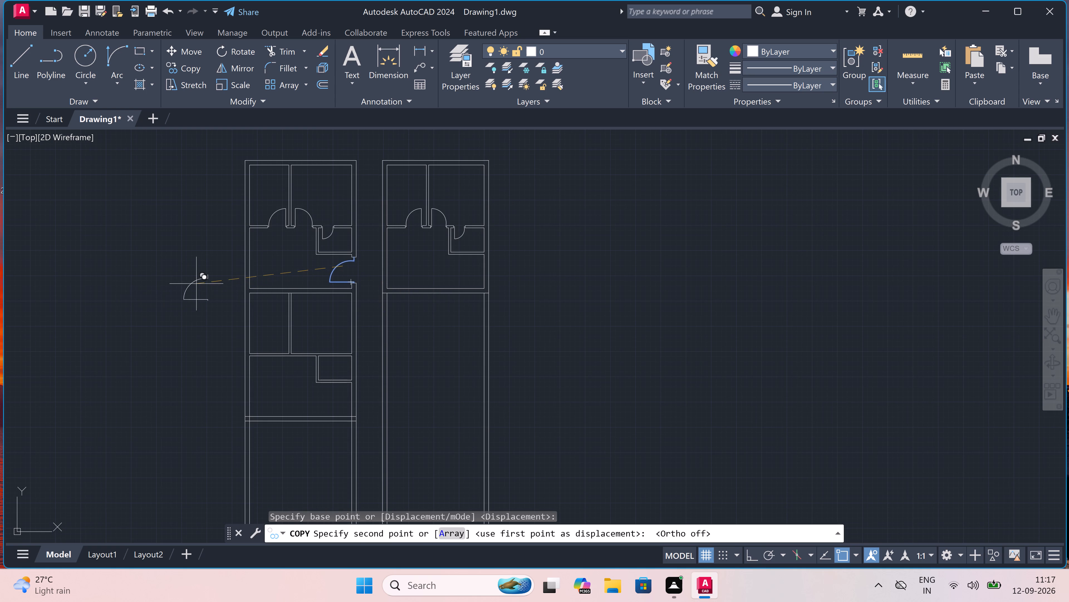
left_click(200, 284)
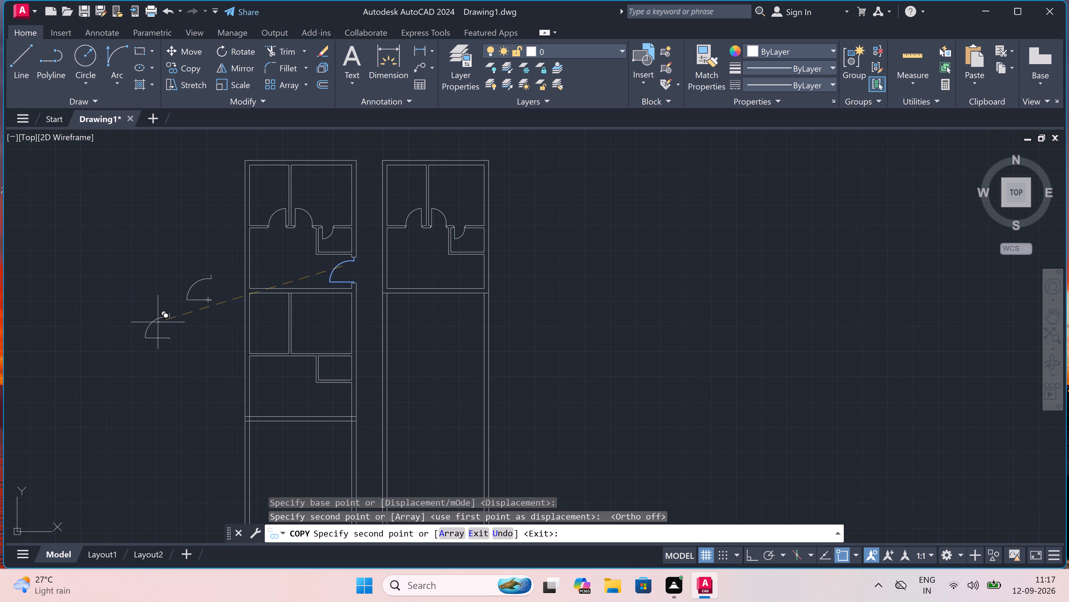
key("Escape")
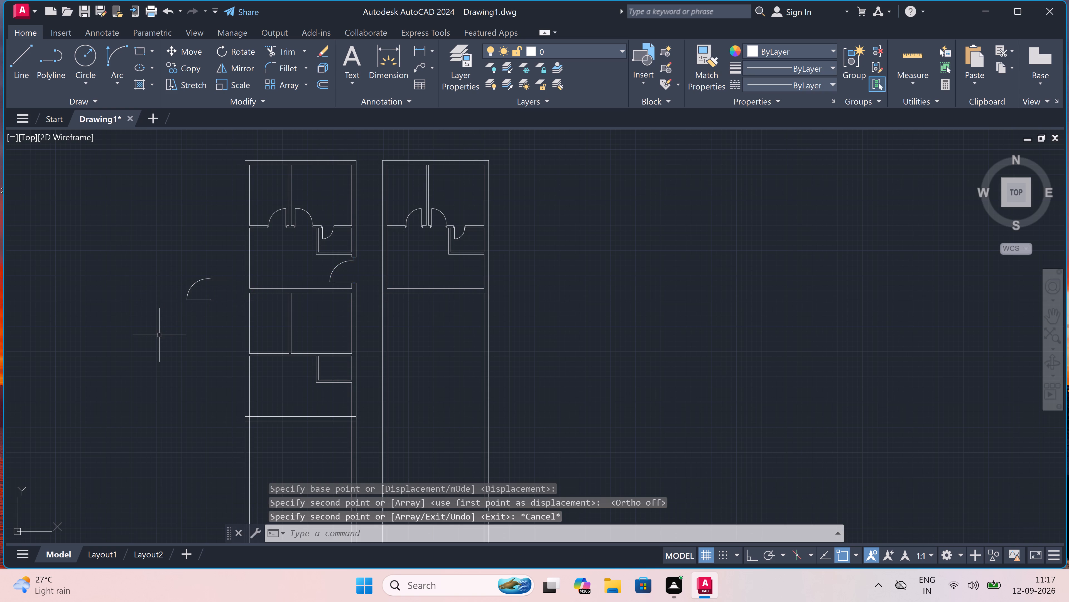
Copy the loose door outside the left plan to a spot directly below it.
scroll(200, 287, "up", 2)
left_click_drag(271, 224, 252, 256)
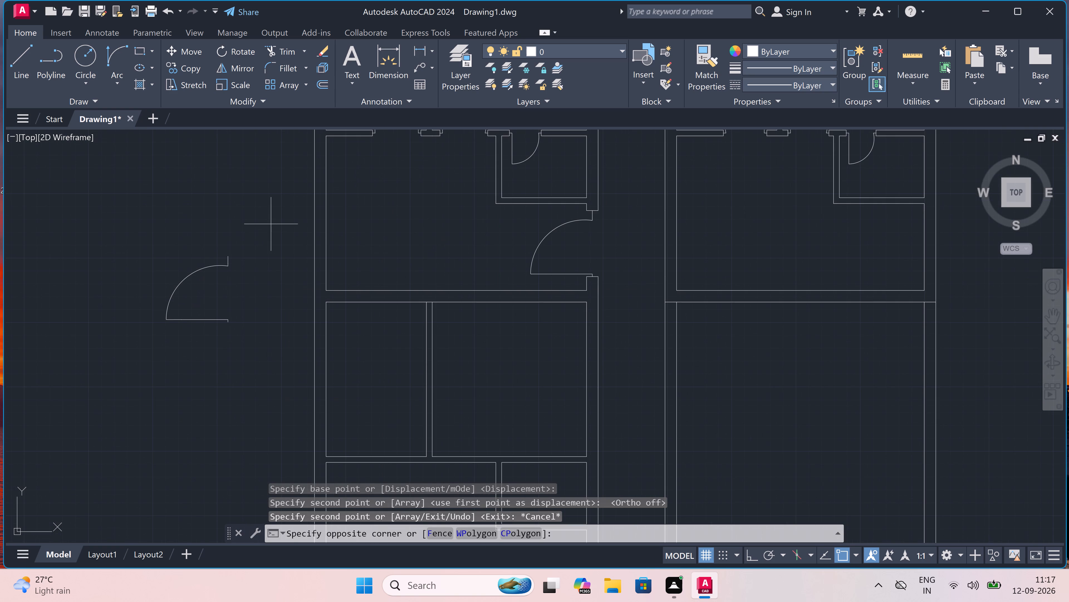
left_click(64, 422)
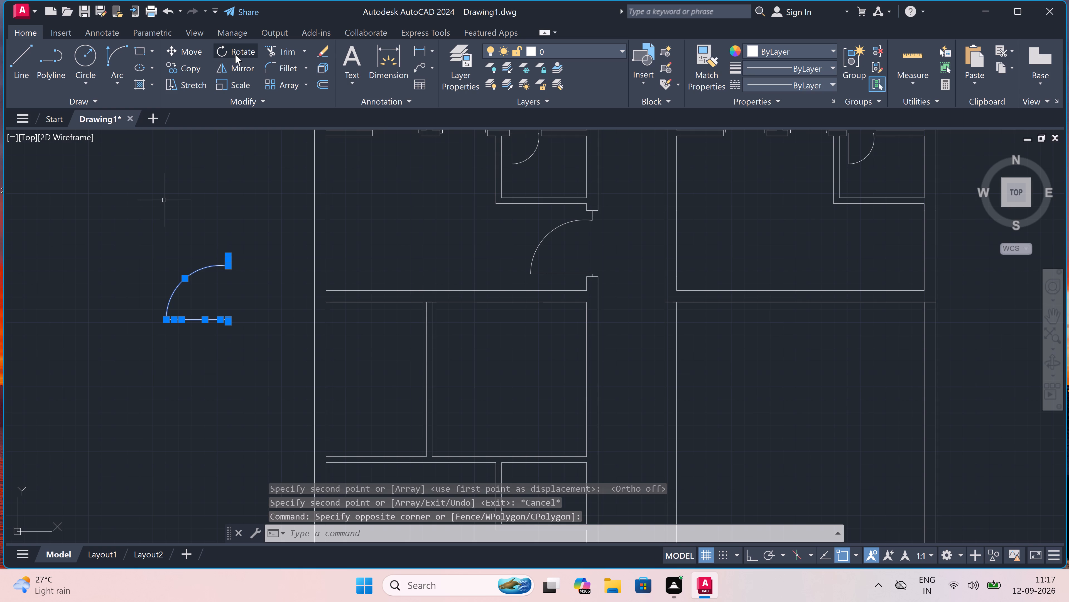
left_click(188, 66)
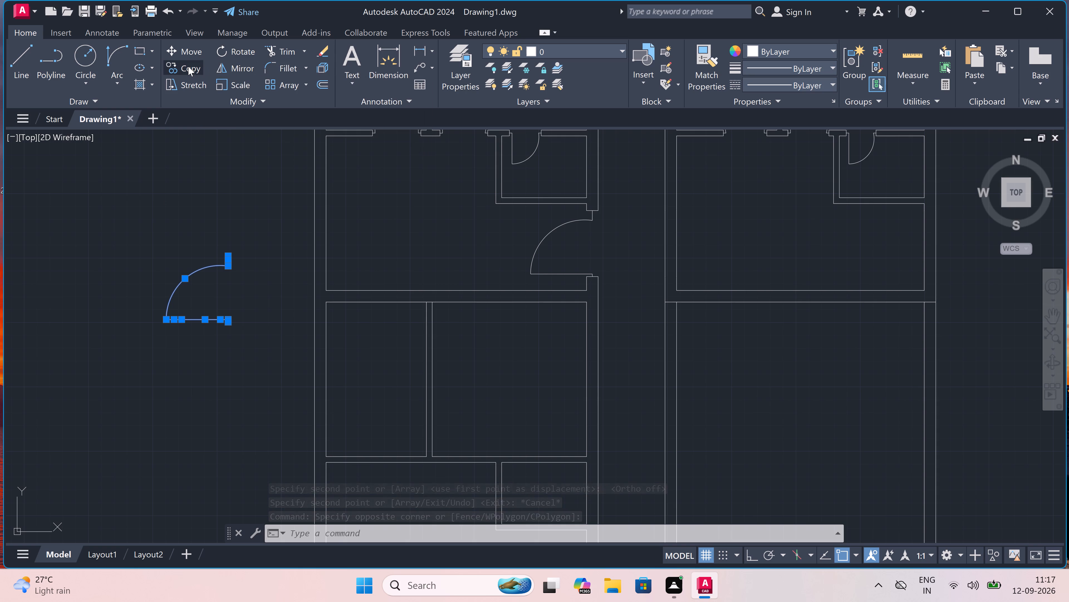
left_click_drag(198, 303, 198, 307)
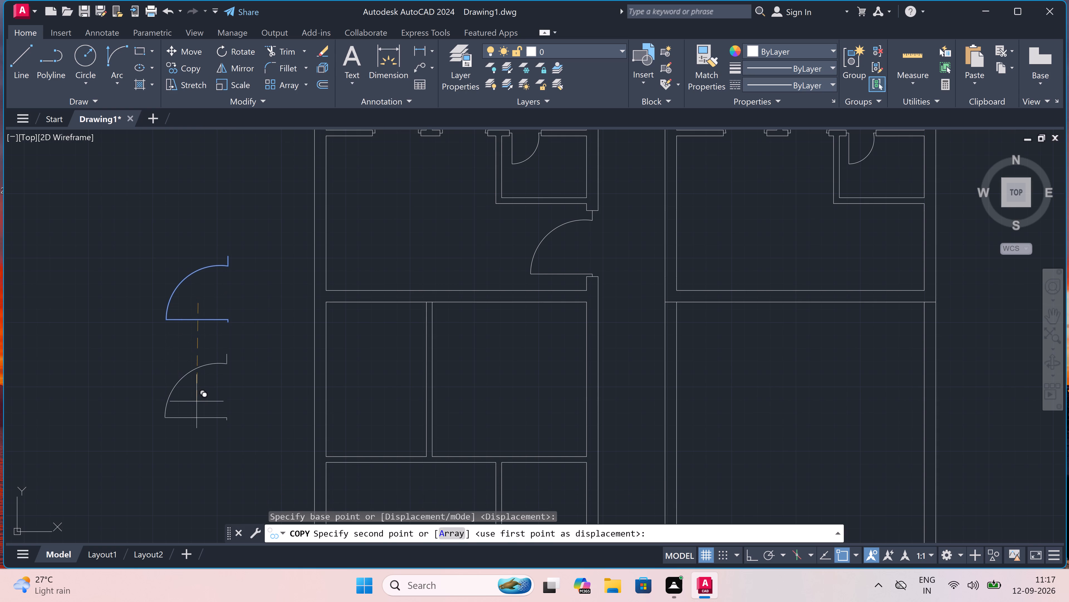
left_click(197, 401)
key("Escape")
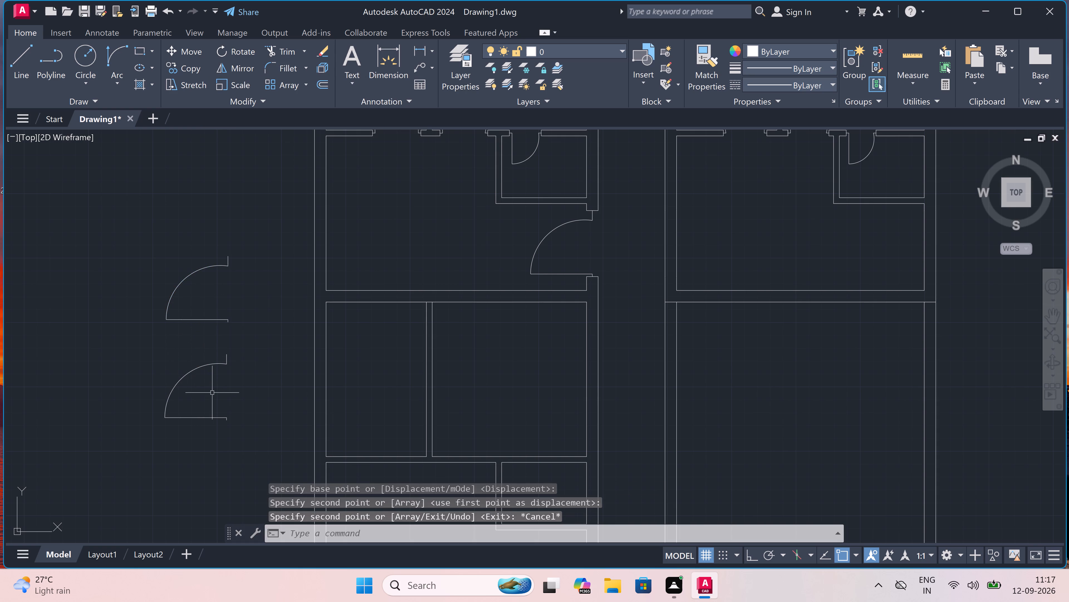
Rotate the lower loose door copy by 180° about a point inside its swing, with Ortho on.
left_click_drag(247, 351, 228, 373)
left_click(93, 462)
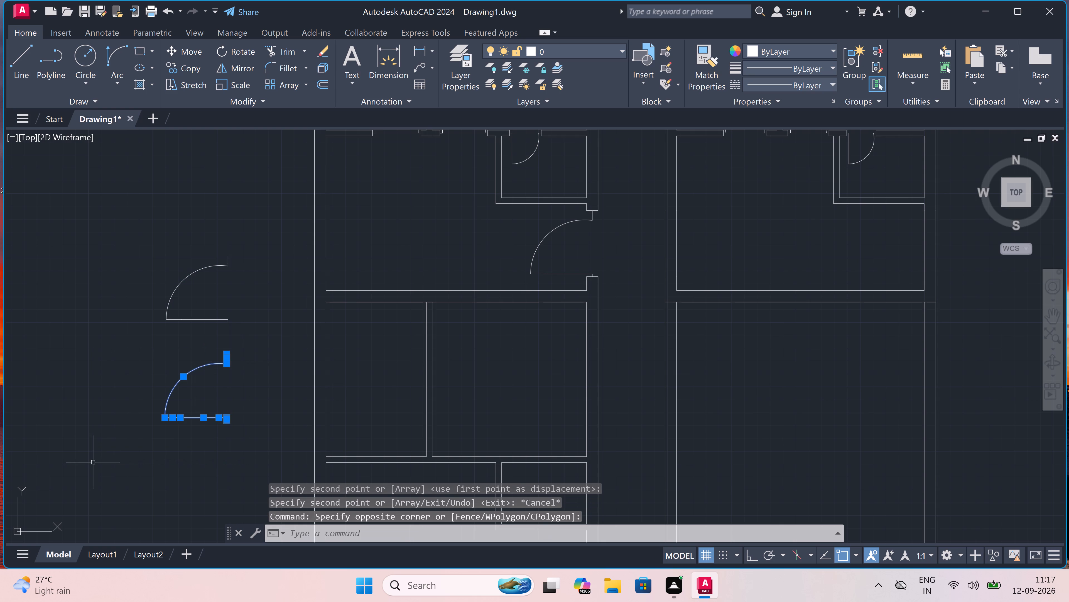
left_click(235, 49)
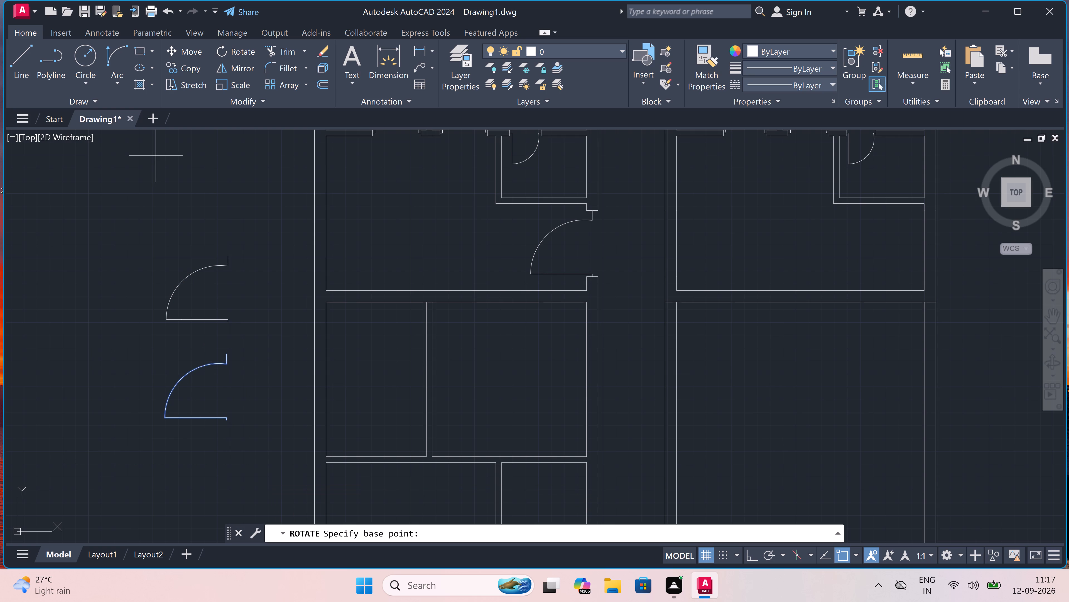
left_click(207, 394)
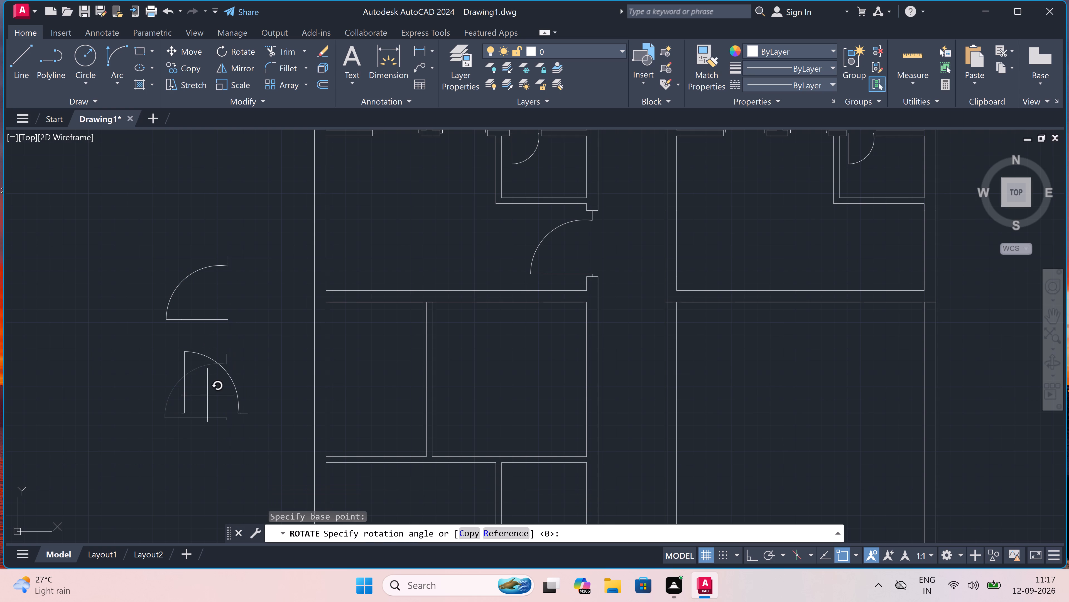
key("F8")
left_click(125, 414)
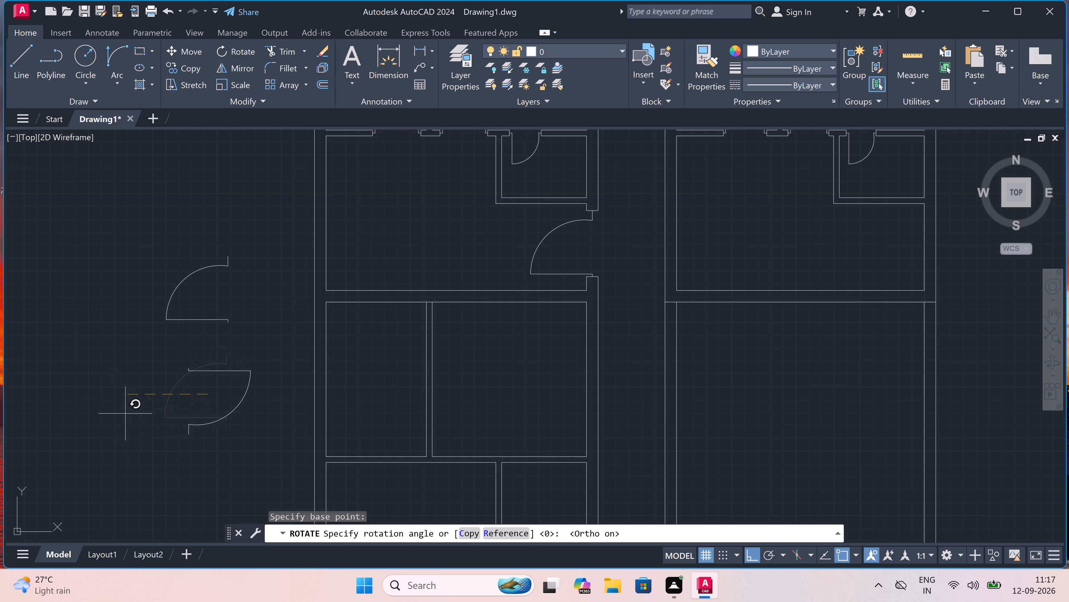
Trim the two dividing-wall lines and the inner wall line between them where the second dividing wall meets the left plan's left outer wall.
scroll(126, 410, "down", 2)
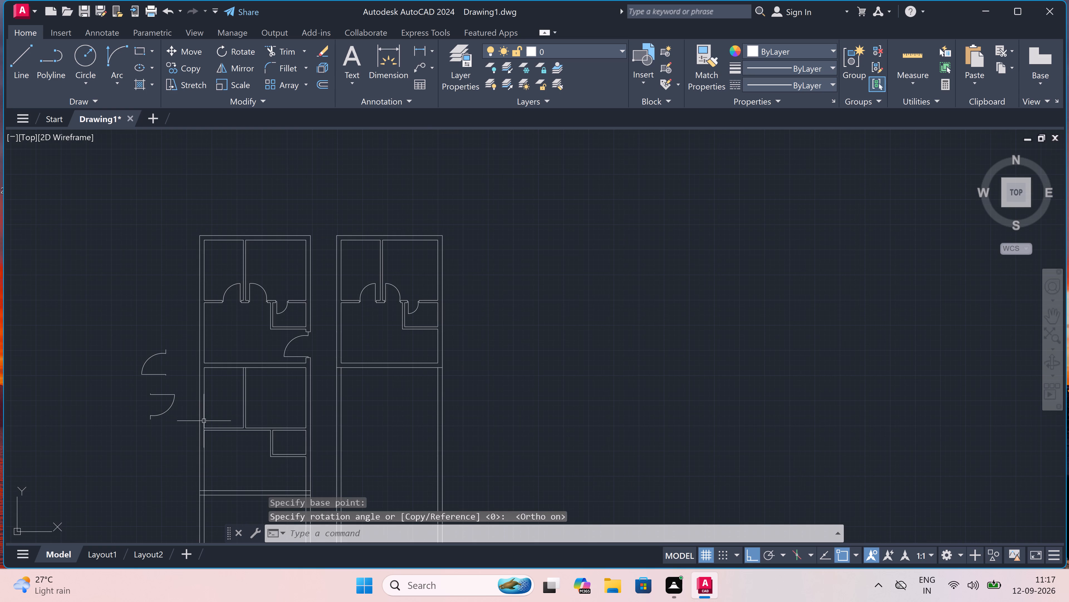
scroll(222, 415, "down", 1)
scroll(221, 426, "up", 1)
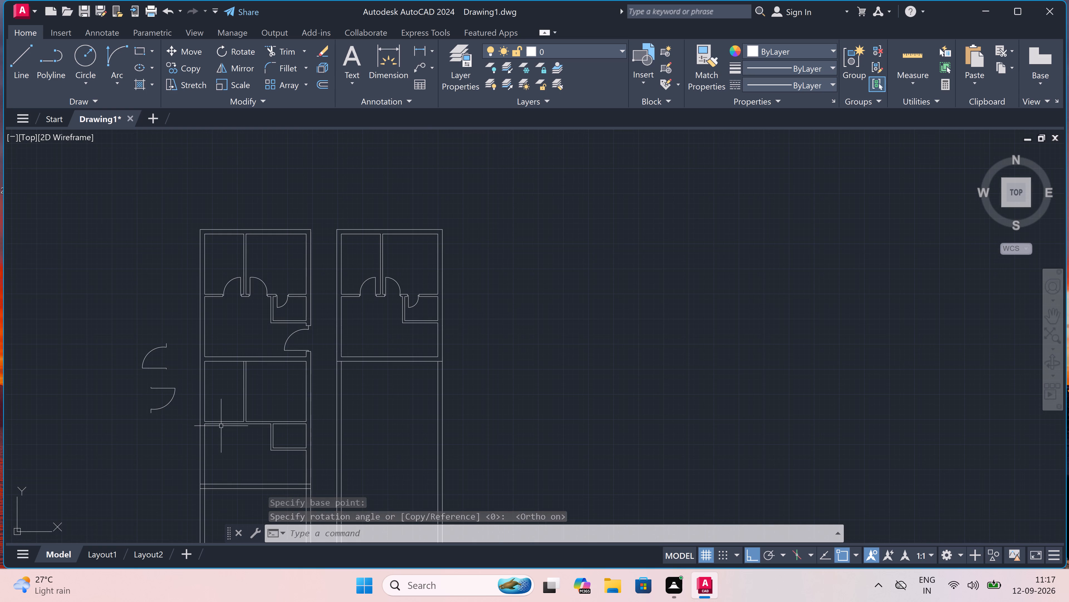
scroll(221, 426, "up", 2)
scroll(221, 426, "down", 3)
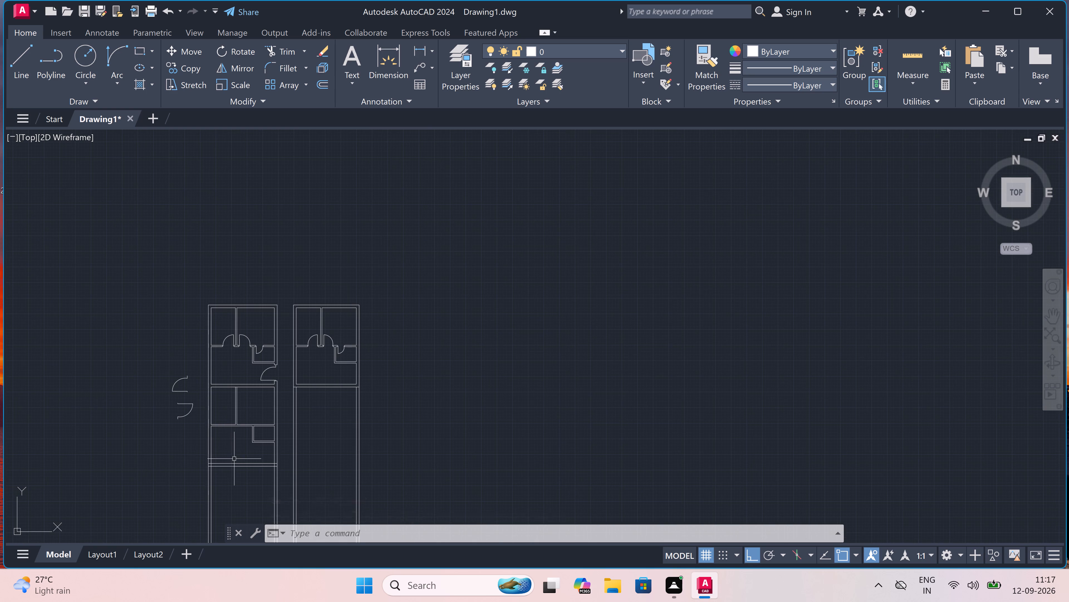
scroll(234, 459, "up", 2)
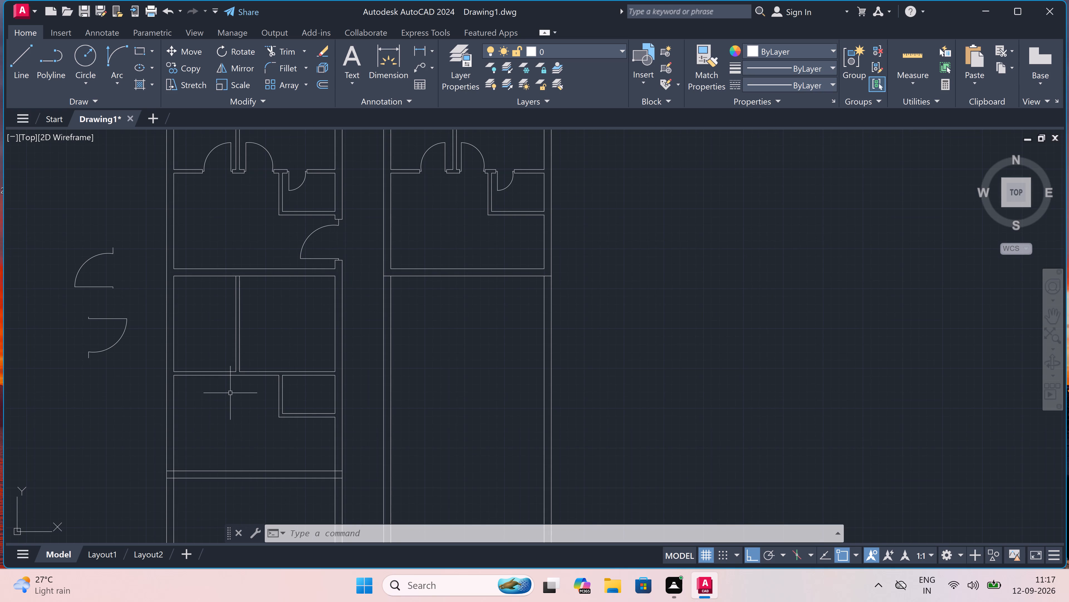
scroll(230, 394, "up", 1)
scroll(231, 395, "down", 2)
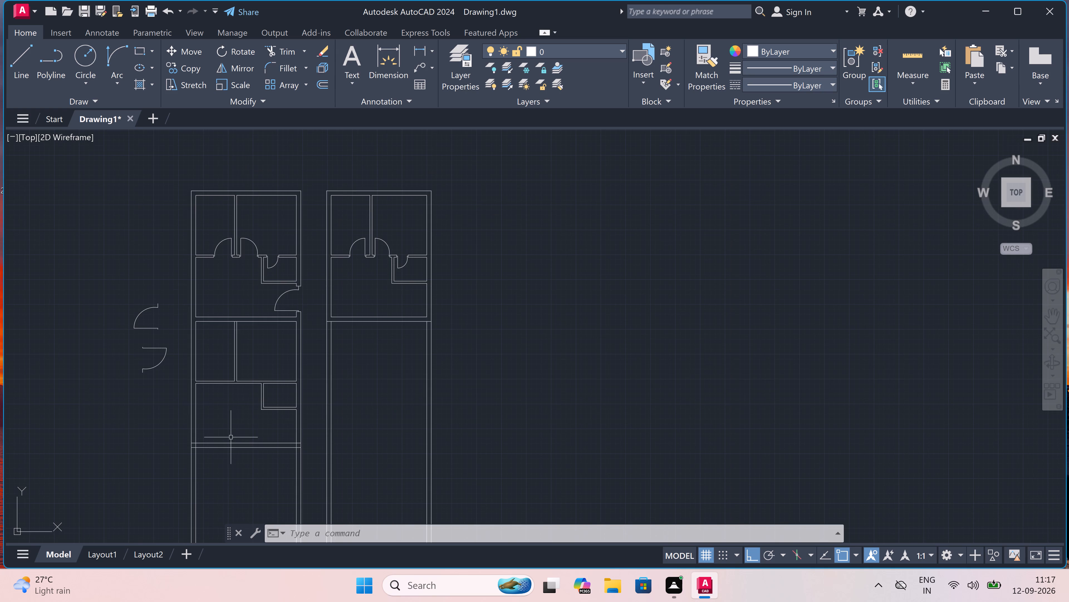
scroll(166, 463, "up", 2)
key("t")
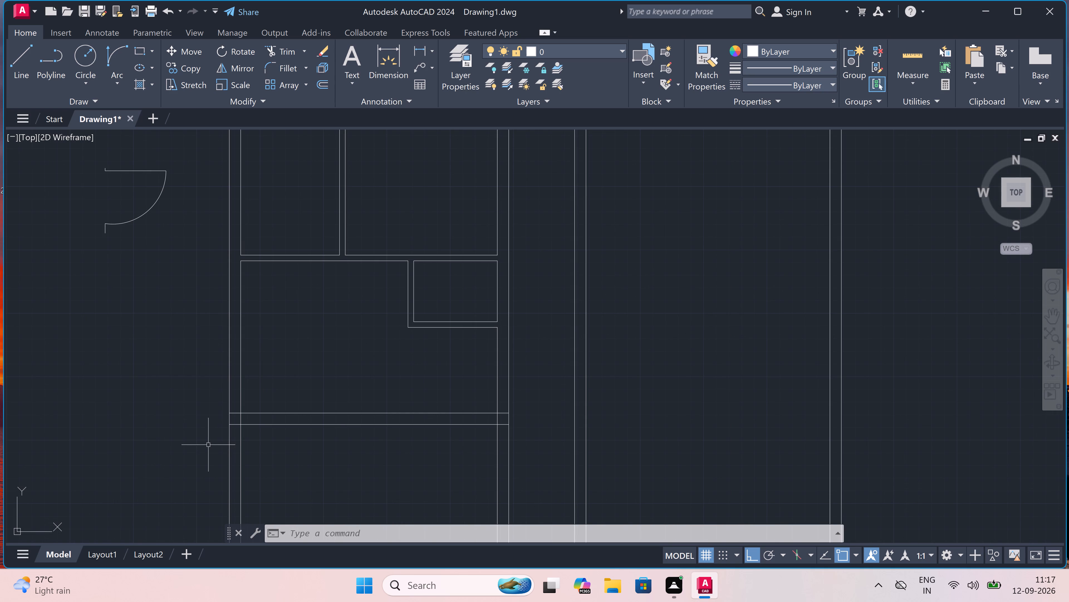
key("r")
key("space")
scroll(225, 441, "up", 2)
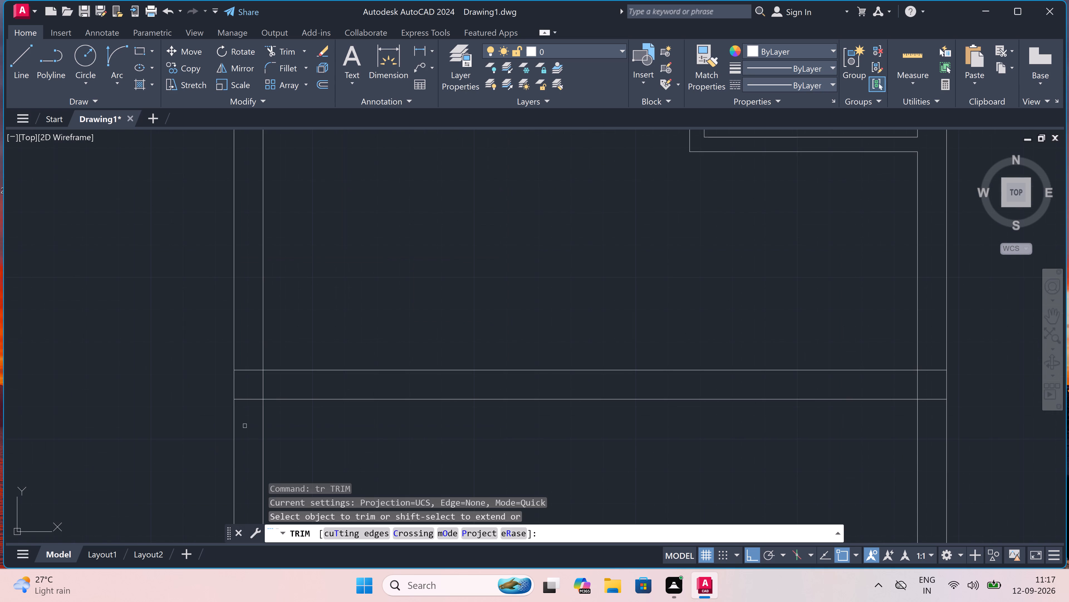
left_click_drag(245, 426, 245, 422)
left_click_drag(247, 352, 249, 355)
left_click_drag(253, 383, 256, 384)
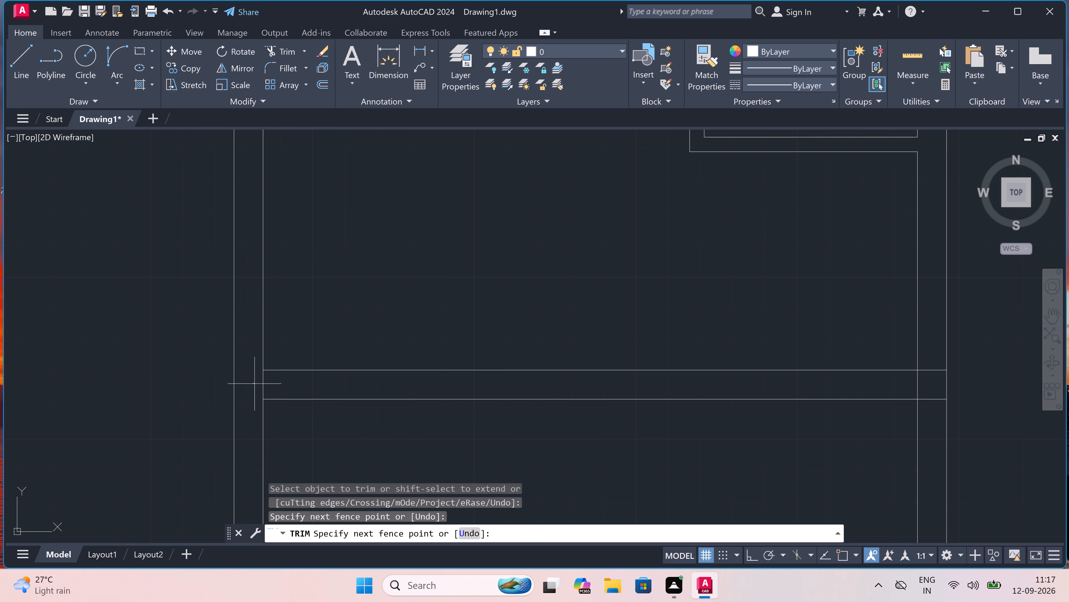
left_click(274, 382)
Trim the two dividing-wall line ends and the inner wall line between them at the left plan's right outer wall.
scroll(274, 383, "down", 4)
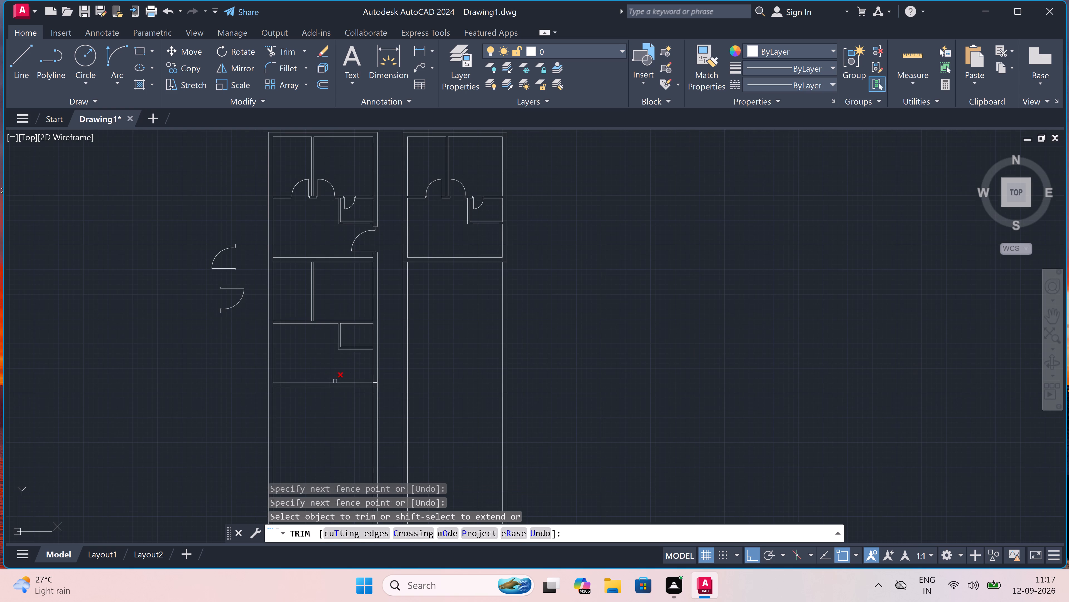
scroll(370, 380, "up", 4)
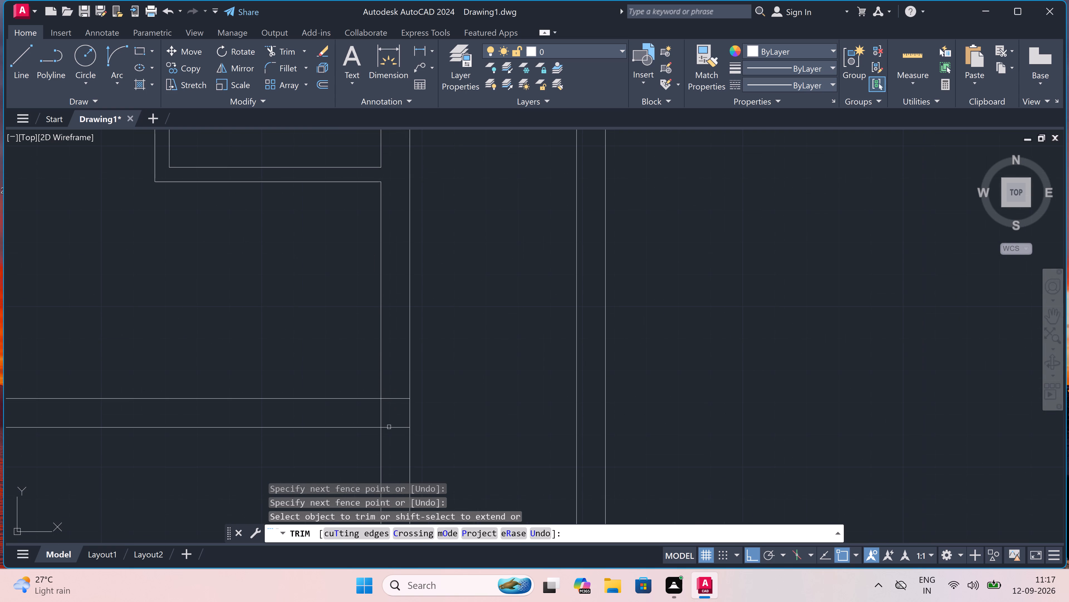
left_click_drag(388, 443, 386, 439)
left_click(386, 387)
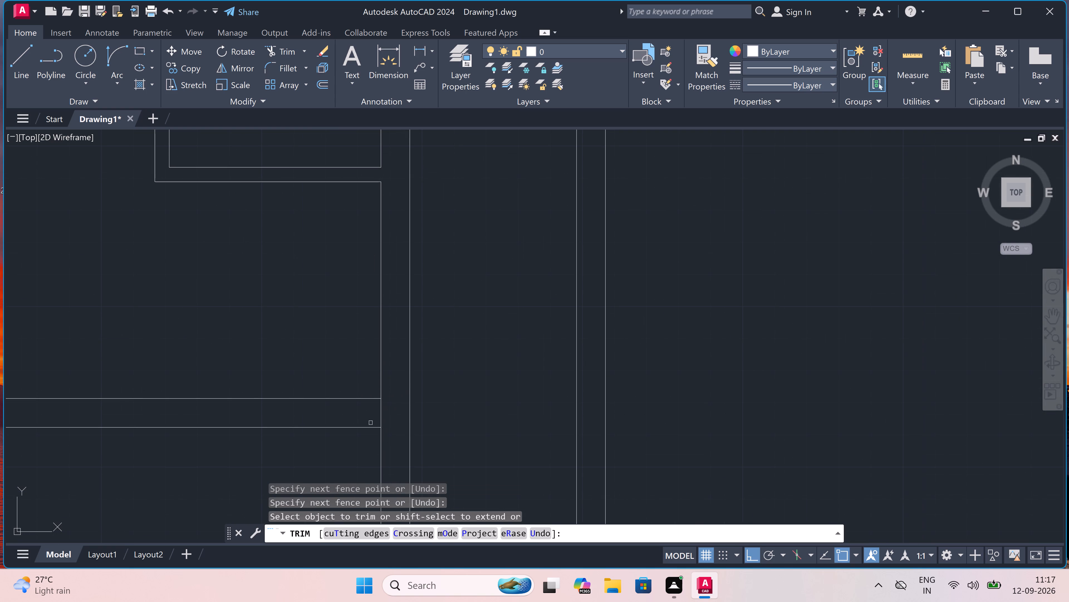
left_click(367, 416)
left_click(371, 416)
left_click_drag(390, 413, 381, 413)
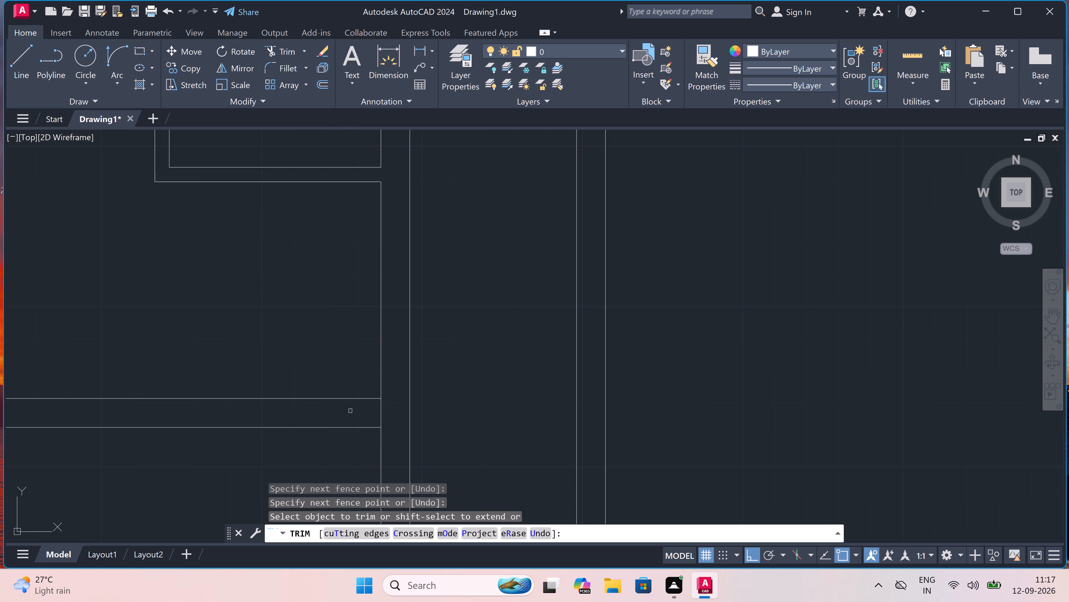
double_click(350, 411)
left_click(394, 409)
key("Escape")
Select the upper-left room's door in the left plan, including its leaf, swing arc and both jamb lines.
scroll(389, 409, "down", 4)
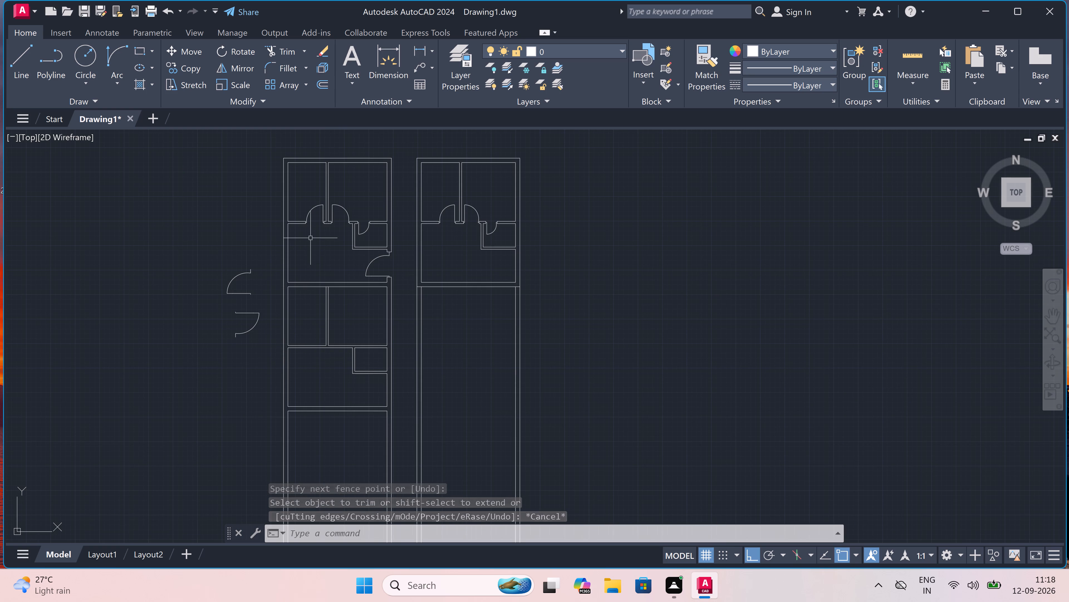
scroll(318, 200, "up", 4)
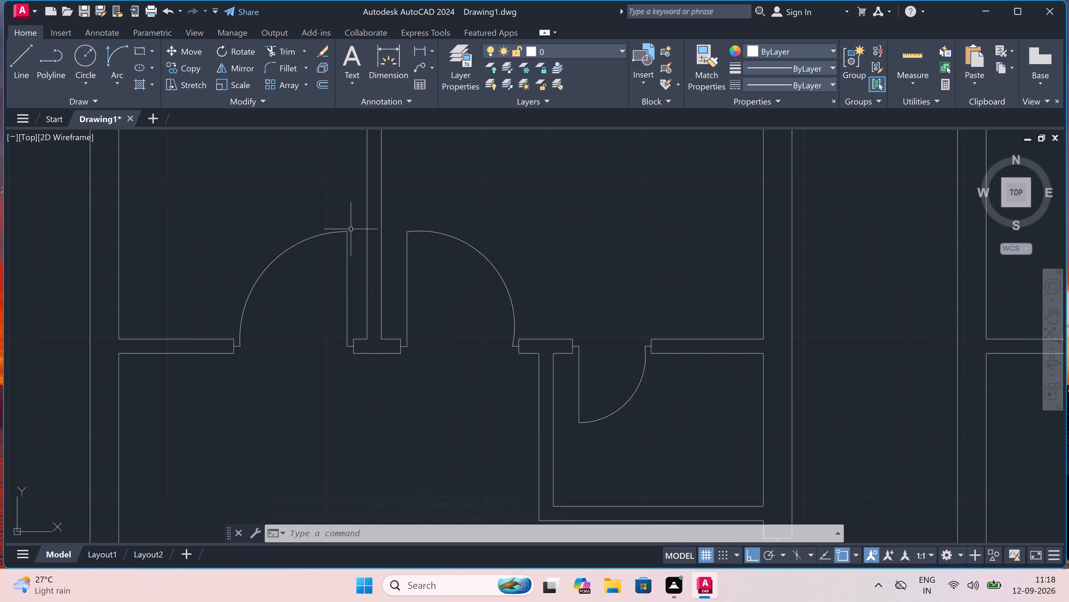
scroll(353, 230, "up", 1)
left_click_drag(353, 230, 351, 236)
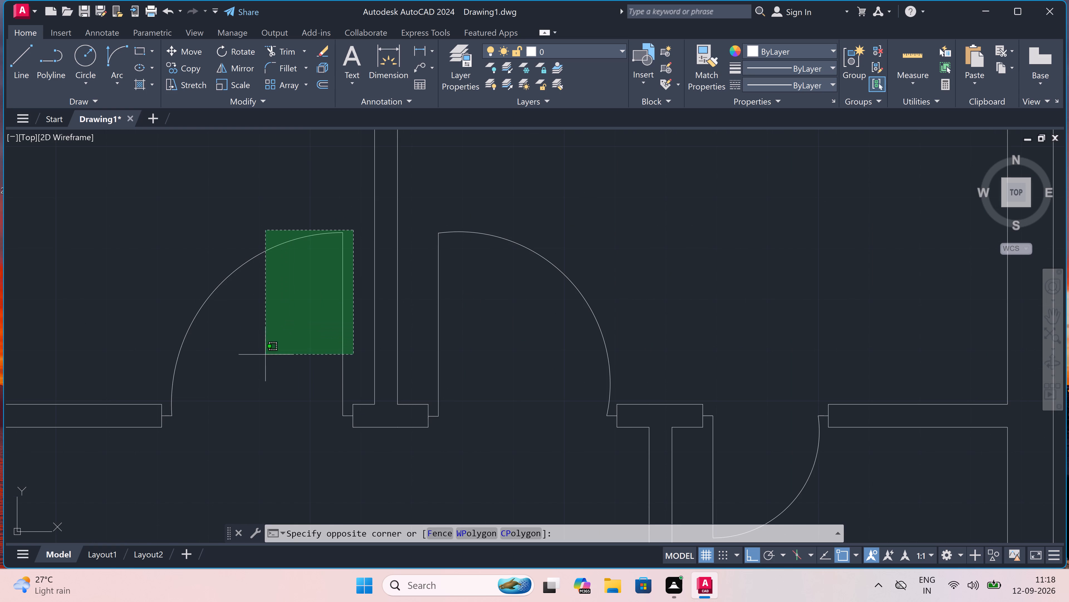
left_click(161, 379)
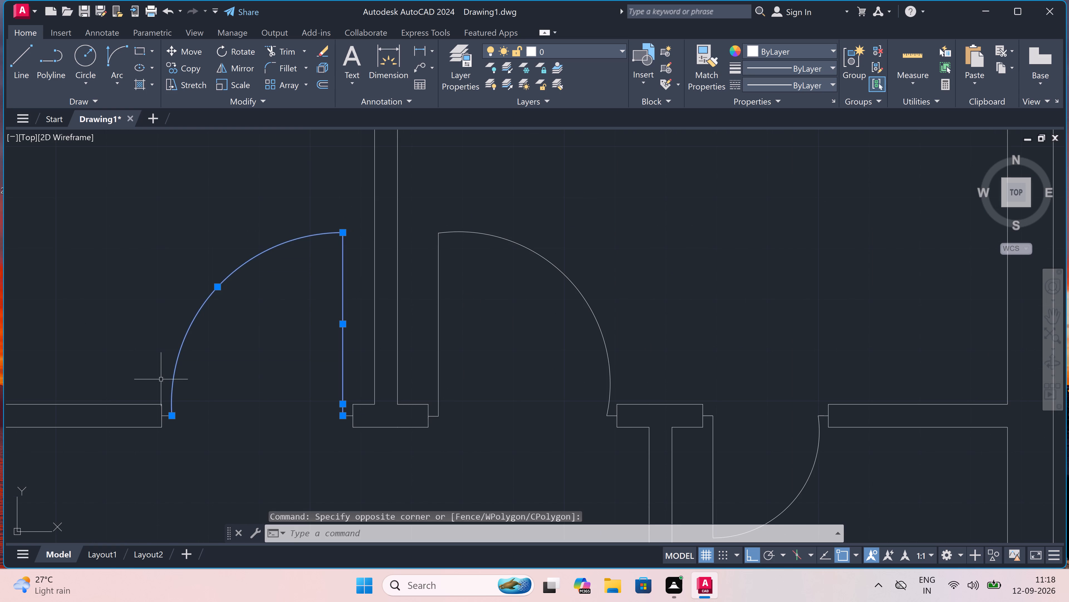
scroll(173, 419, "up", 3)
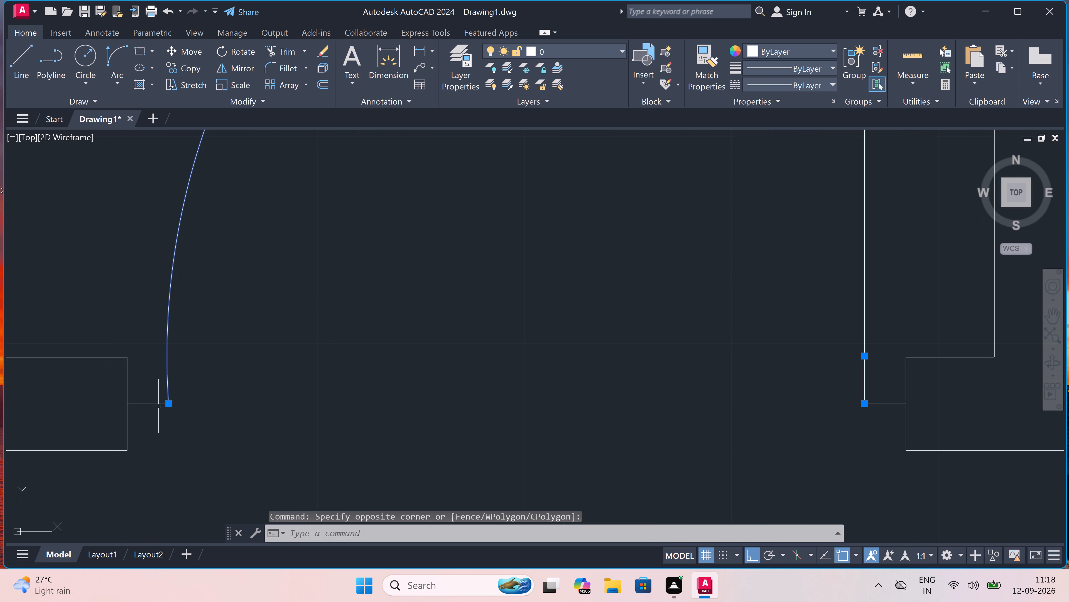
left_click(154, 401)
left_click(149, 416)
scroll(150, 416, "down", 2)
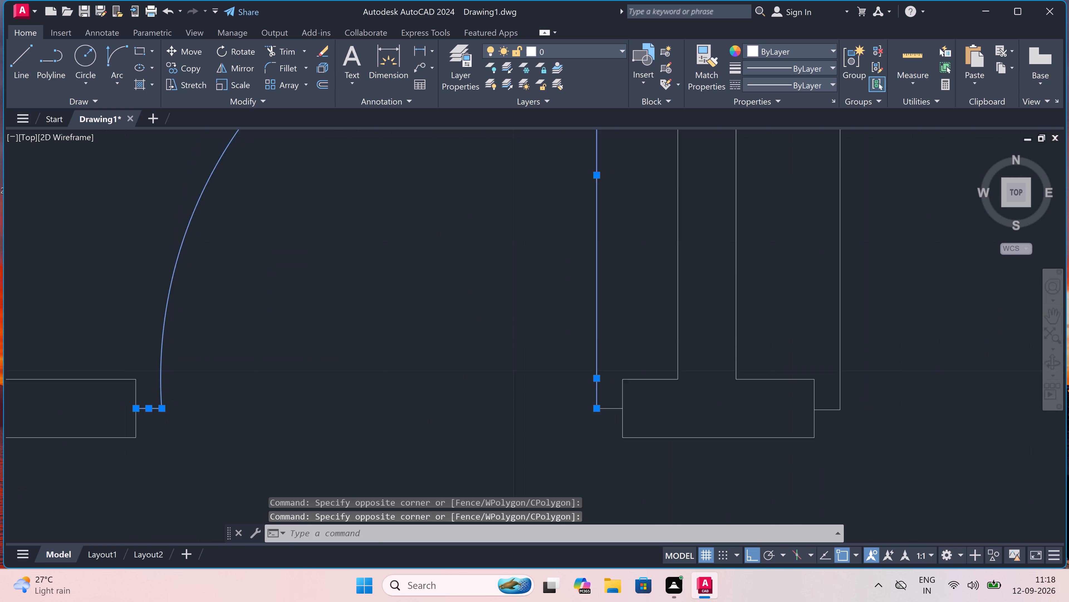
scroll(393, 414, "up", 2)
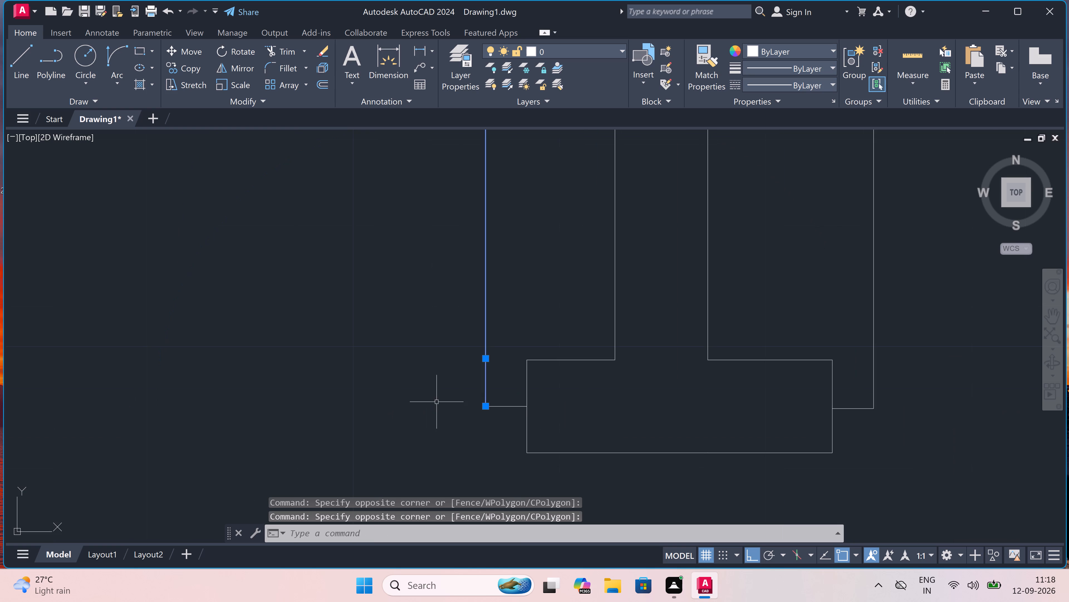
left_click_drag(504, 396, 504, 405)
left_click(459, 428)
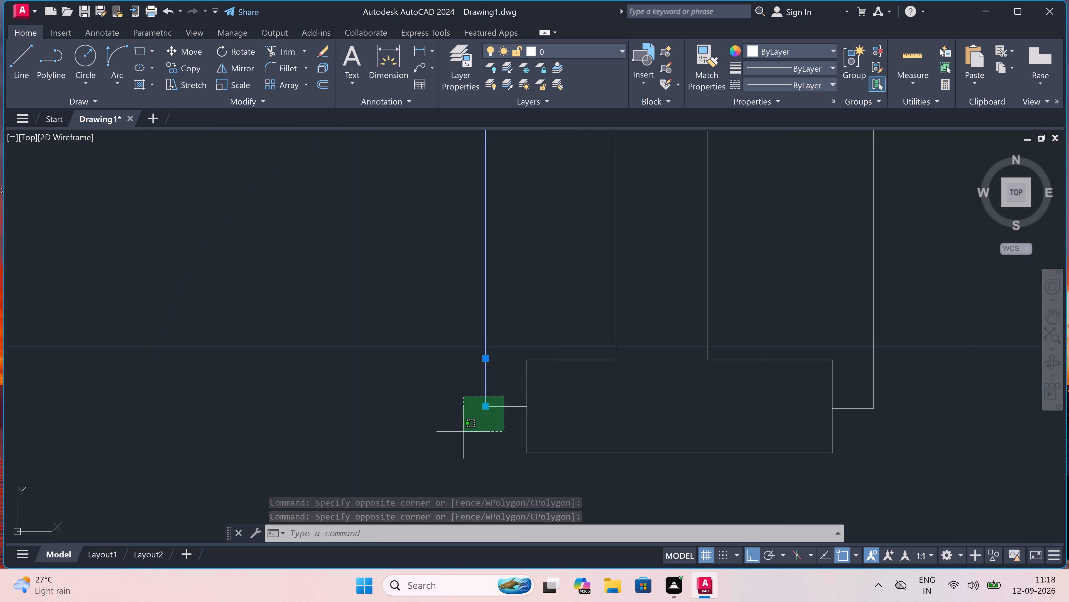
Add the upper-right room's door to the selection, including its swing arc, leaf and both jamb lines.
scroll(242, 387, "down", 4)
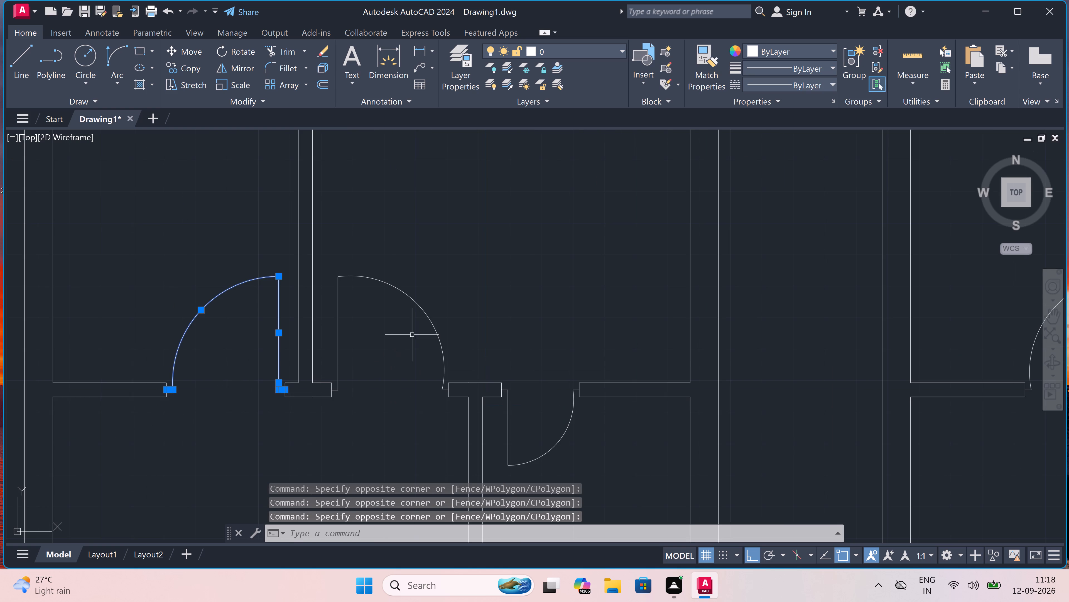
left_click_drag(431, 317, 401, 331)
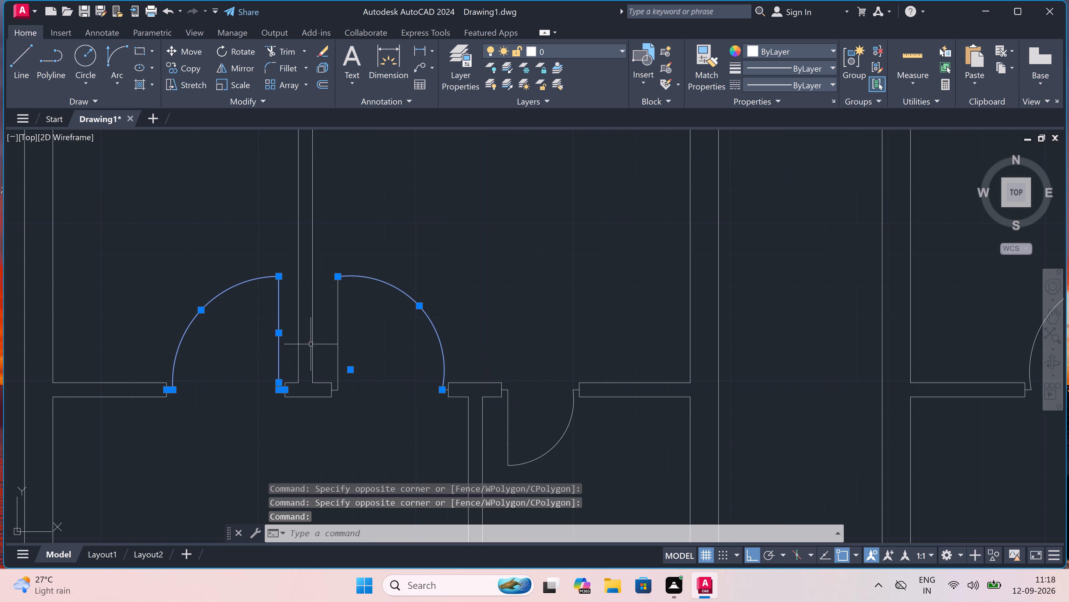
left_click(335, 333)
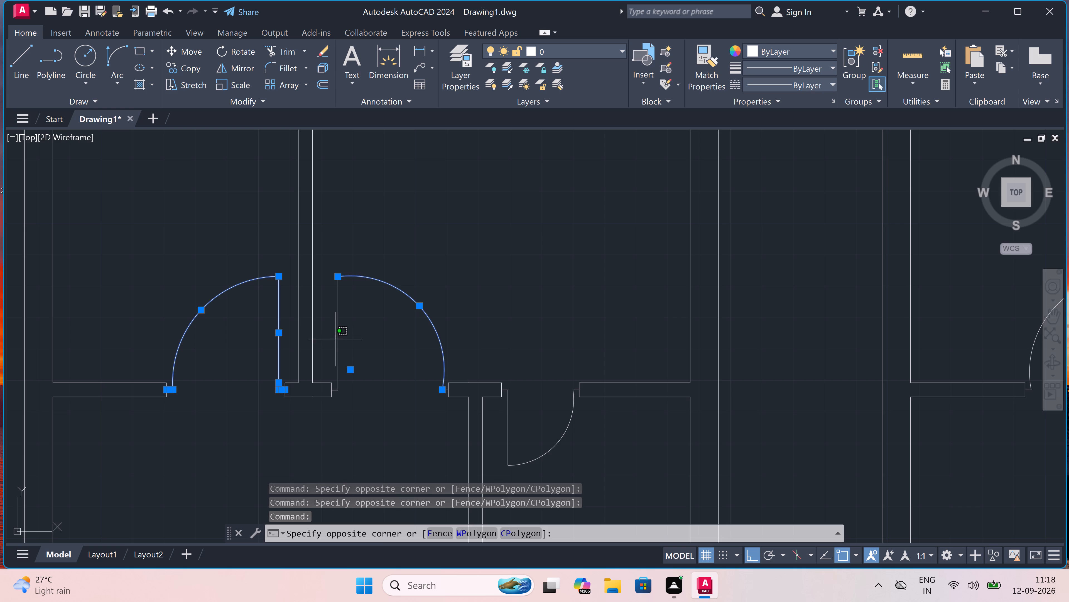
left_click(357, 355)
left_click_drag(352, 347, 342, 347)
double_click(318, 343)
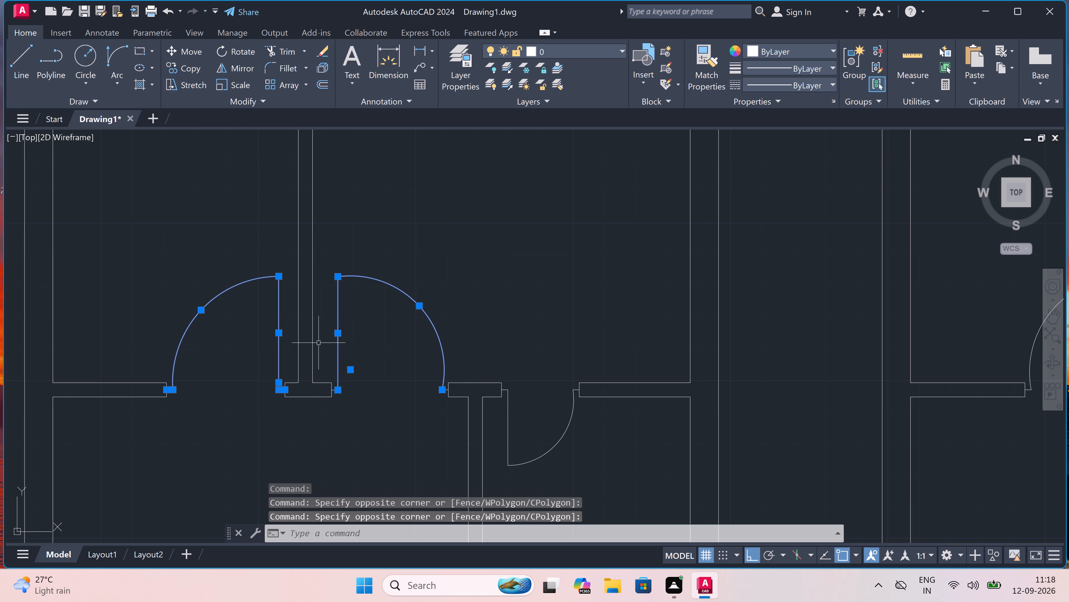
scroll(334, 404, "up", 4)
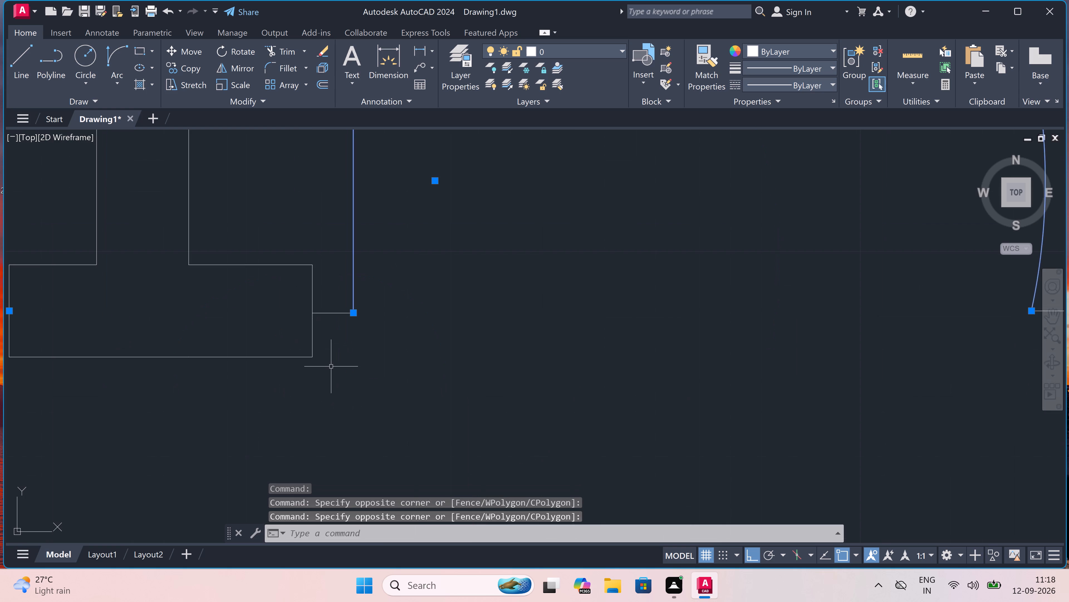
scroll(328, 357, "up", 3)
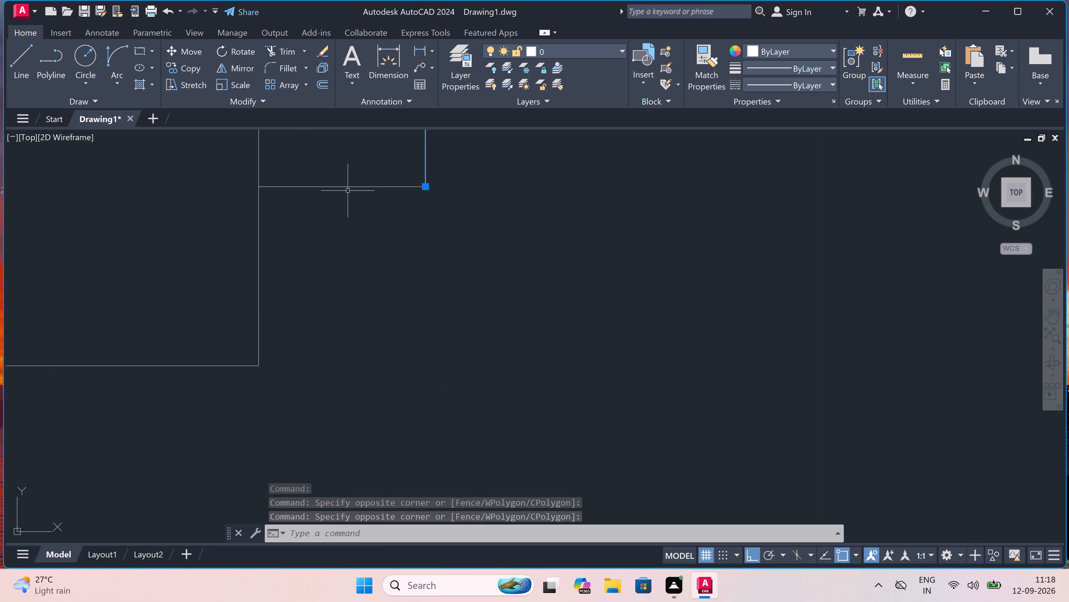
left_click(346, 183)
left_click(303, 234)
scroll(304, 234, "down", 5)
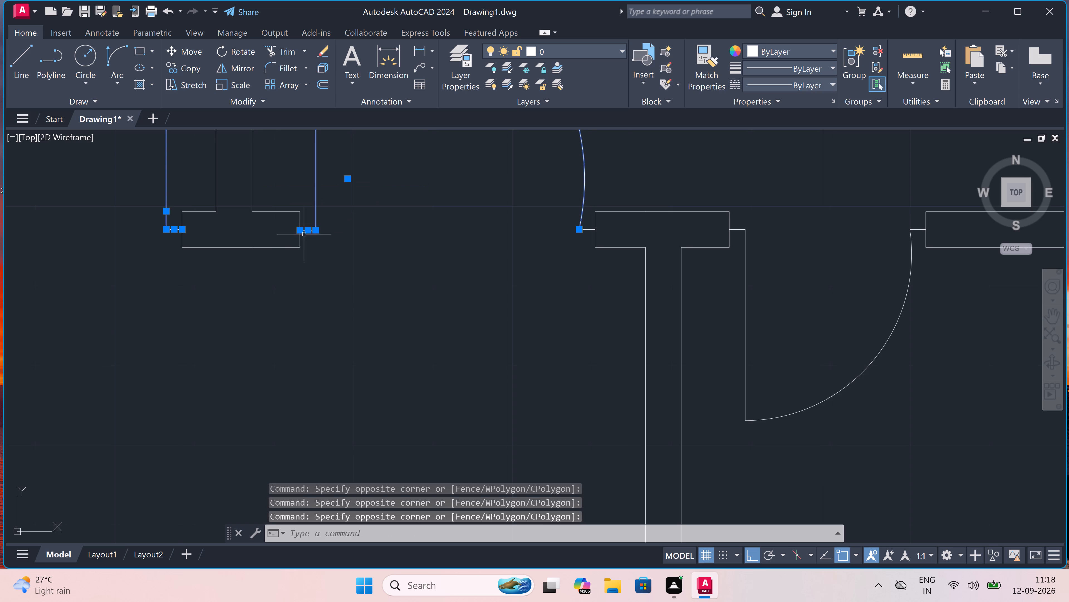
scroll(608, 219, "up", 4)
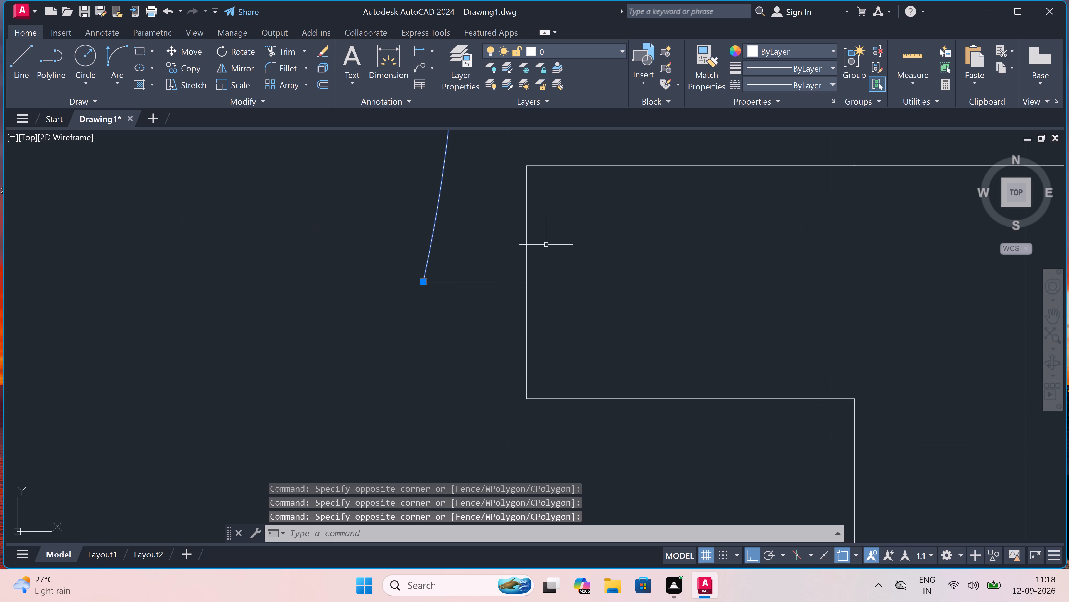
left_click(464, 283)
Add the small room's door in the left plan to the selection, including its leaf, swing arc and both jamb lines.
scroll(255, 324, "down", 6)
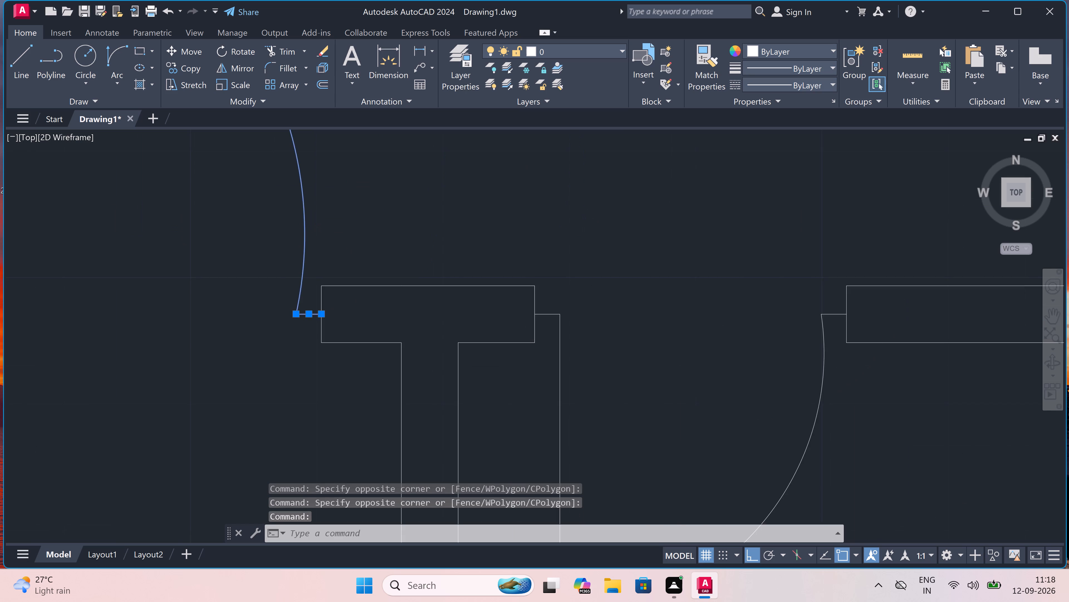
scroll(375, 319, "up", 2)
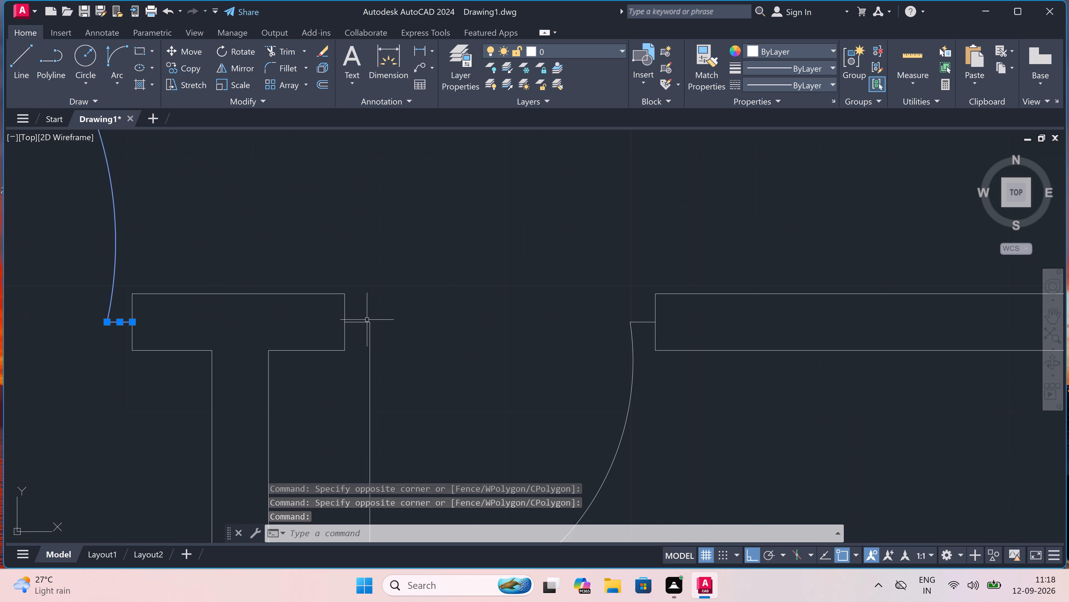
scroll(364, 321, "up", 3)
left_click(363, 324)
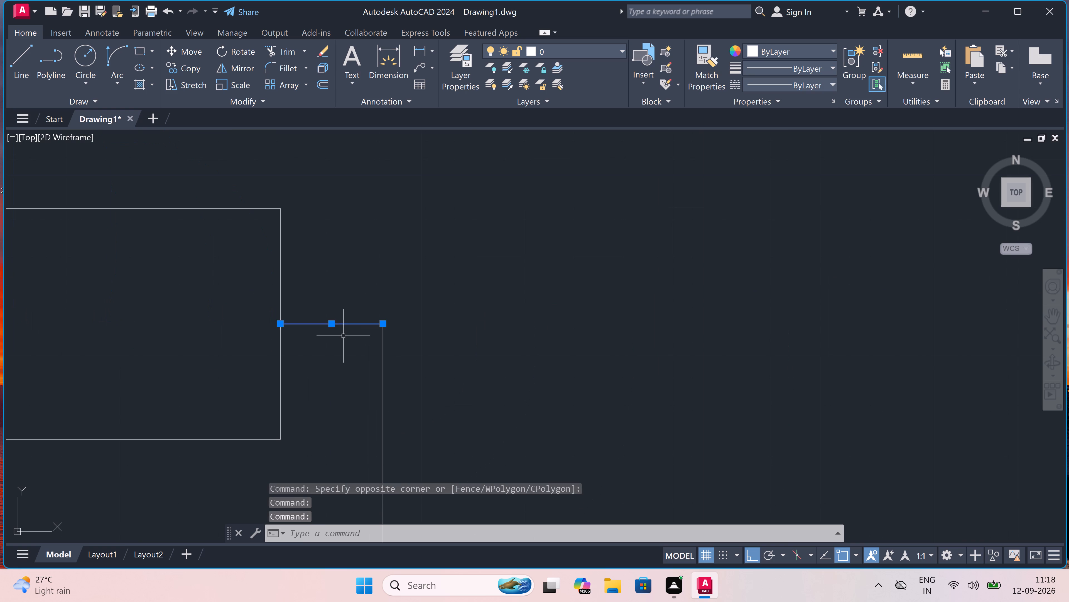
scroll(343, 336, "down", 4)
left_click_drag(362, 361, 343, 382)
left_click_drag(331, 394, 327, 398)
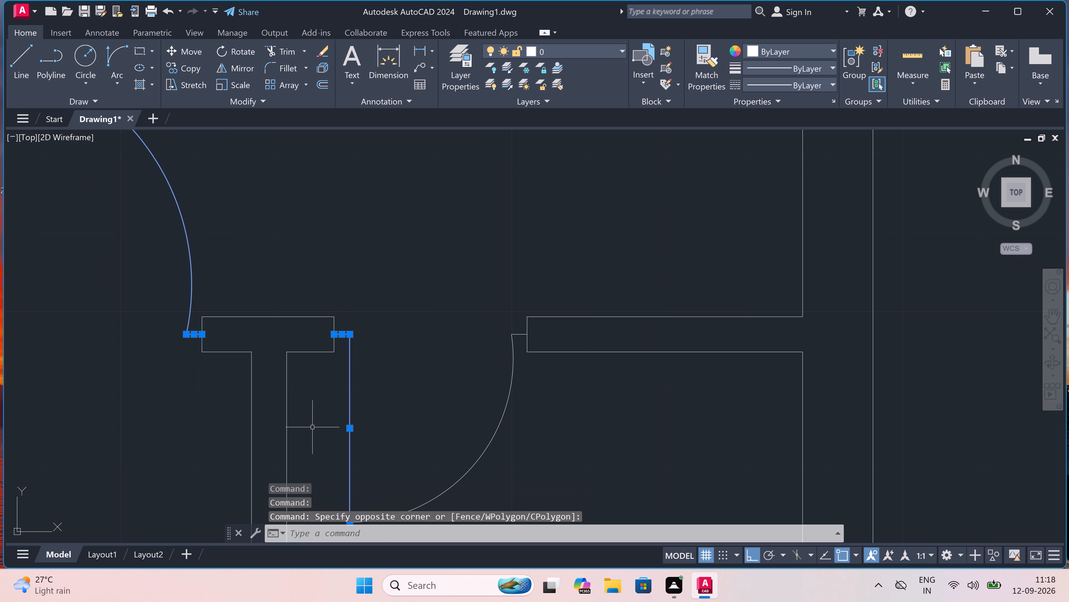
left_click_drag(517, 396, 500, 399)
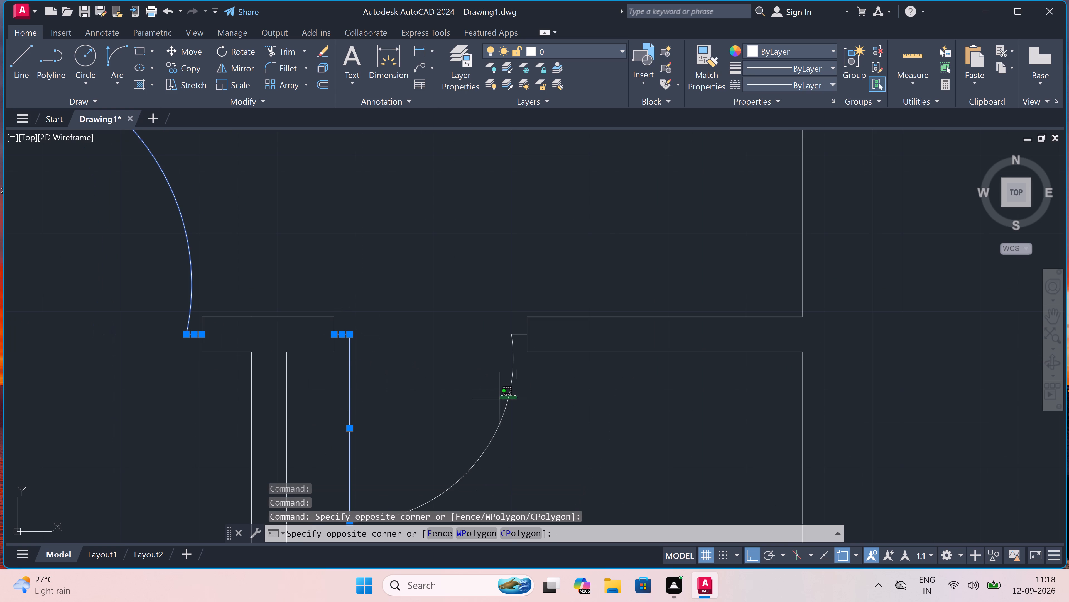
left_click(455, 405)
scroll(540, 327, "up", 4)
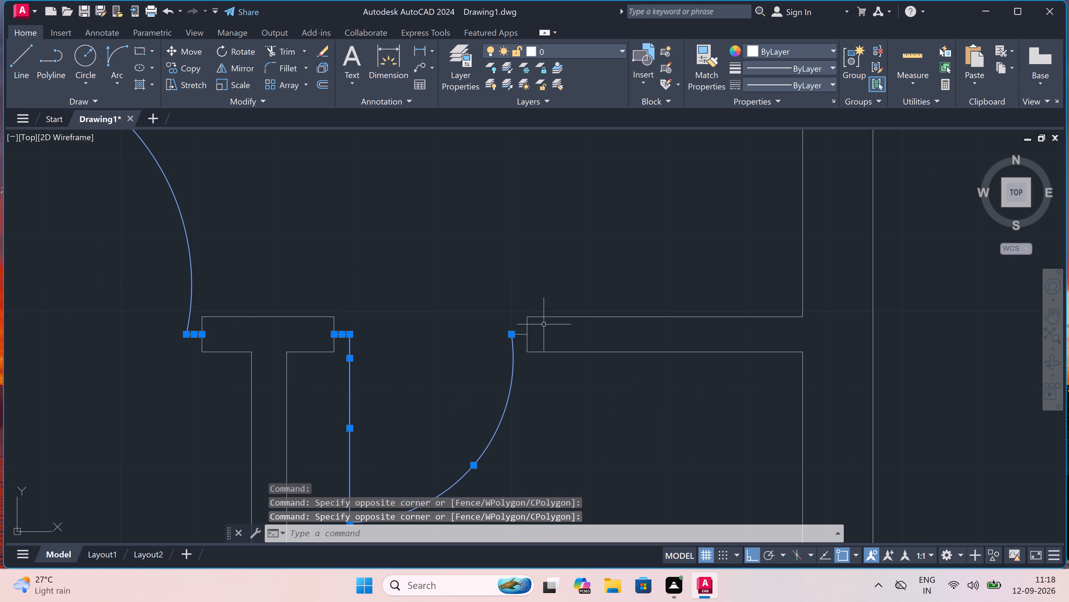
left_click(423, 349)
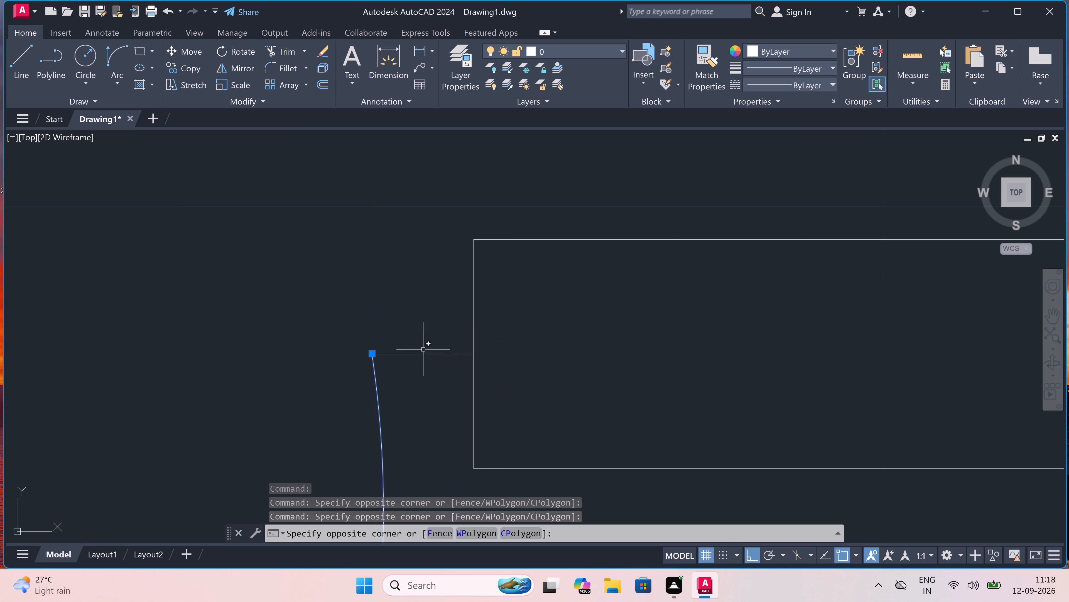
left_click_drag(411, 356, 386, 385)
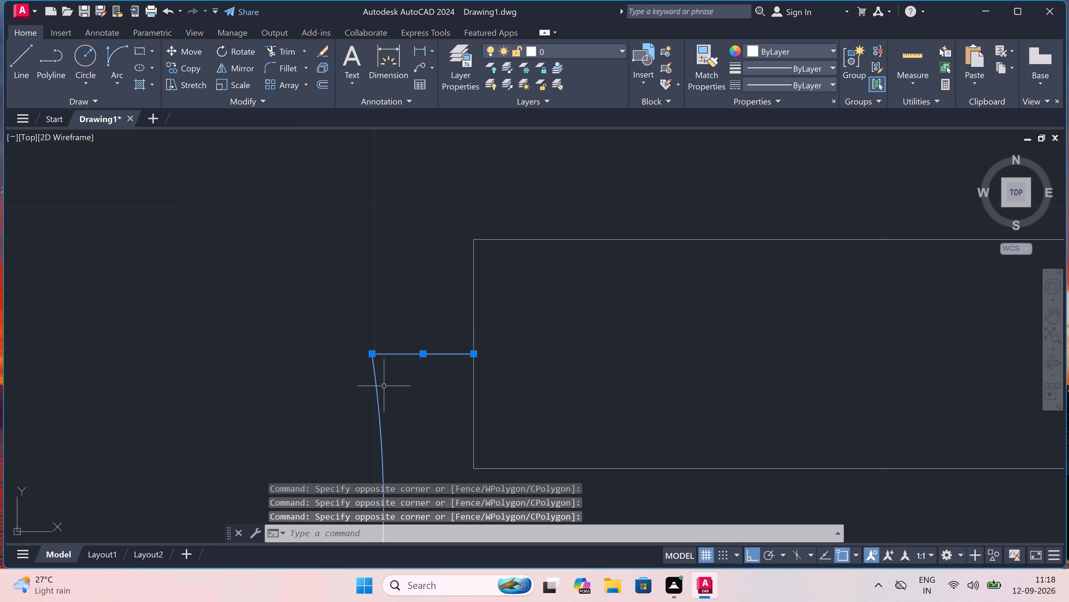
Copy the three selected interior doors horizontally about 30' into the empty area left of the left plan.
scroll(356, 344, "down", 11)
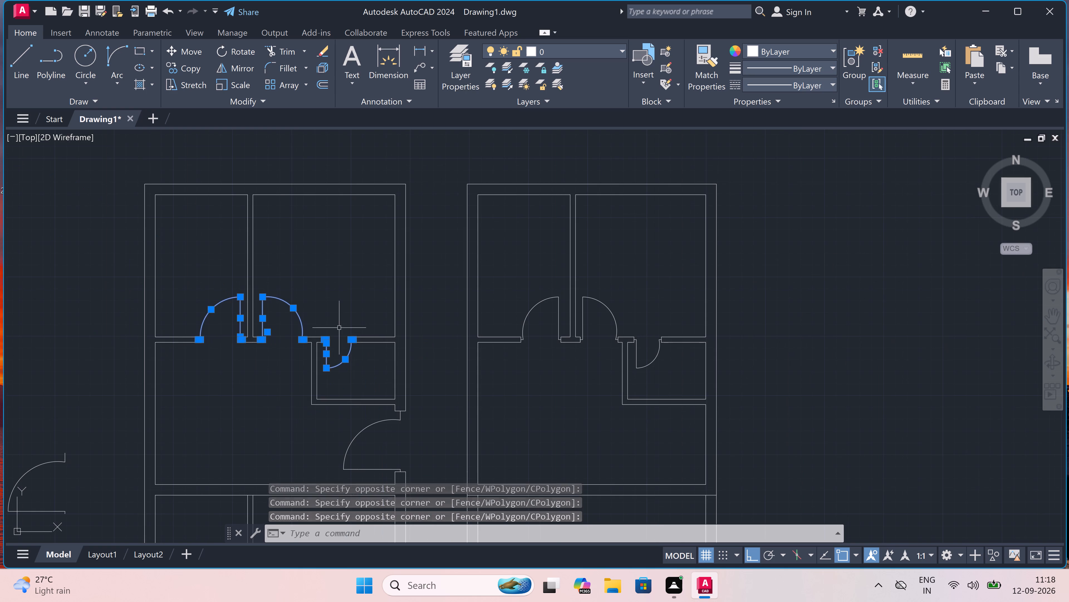
left_click(195, 63)
left_click(268, 308)
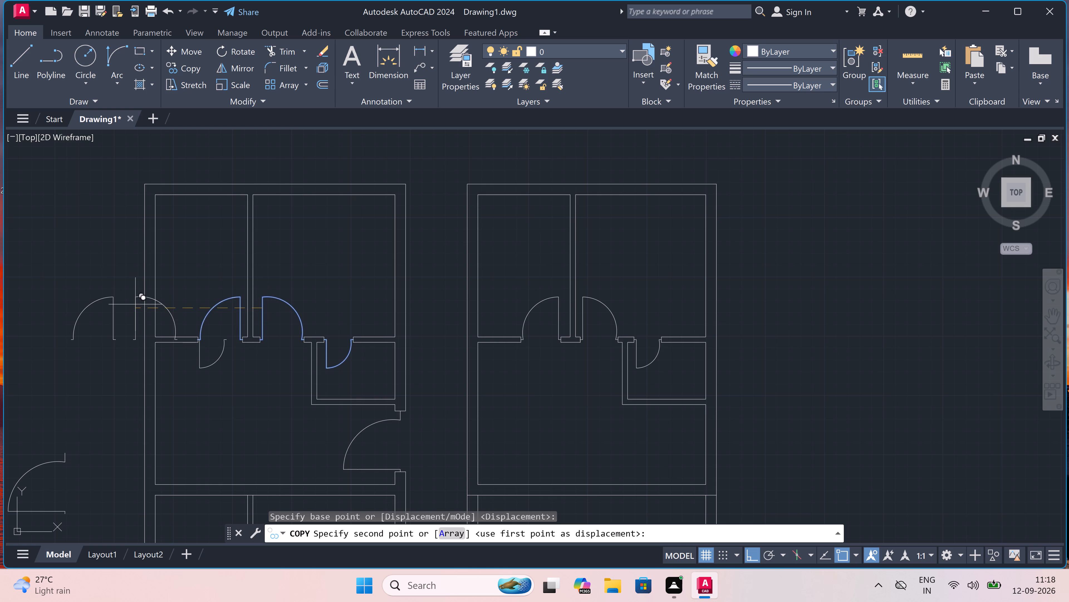
scroll(132, 303, "down", 3)
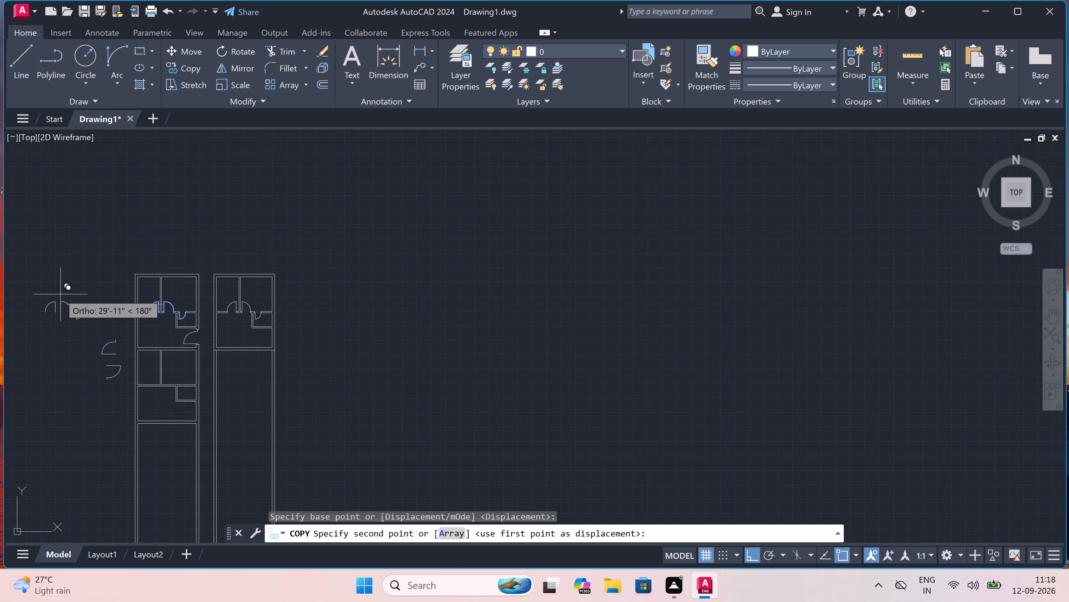
left_click(58, 295)
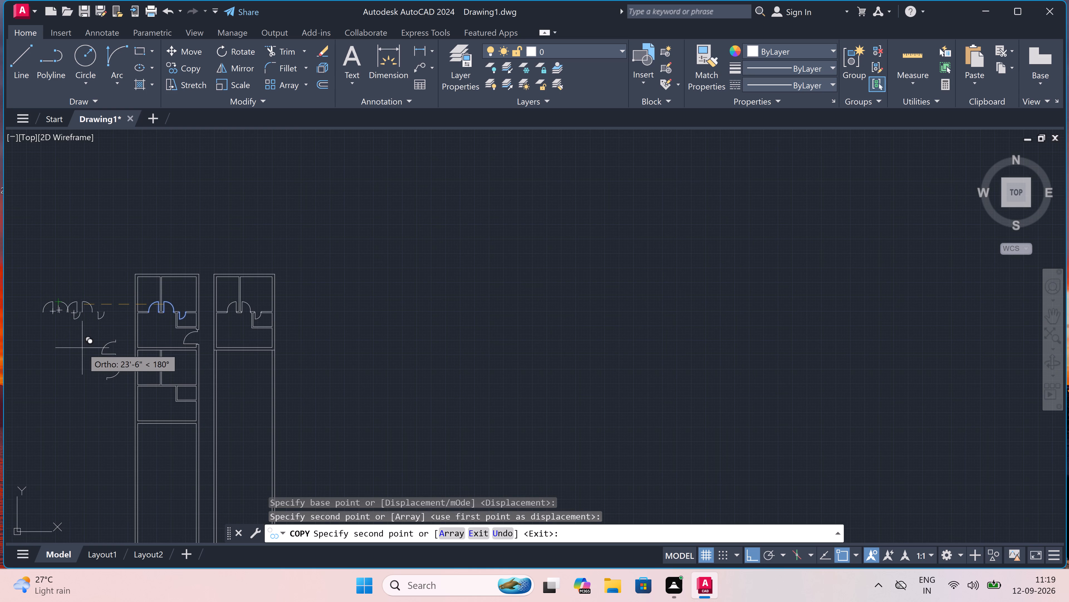
key("Escape")
Move the small door of the loose copied set straight down about 12', away from the two larger doors.
scroll(81, 347, "down", 3)
scroll(38, 338, "up", 4)
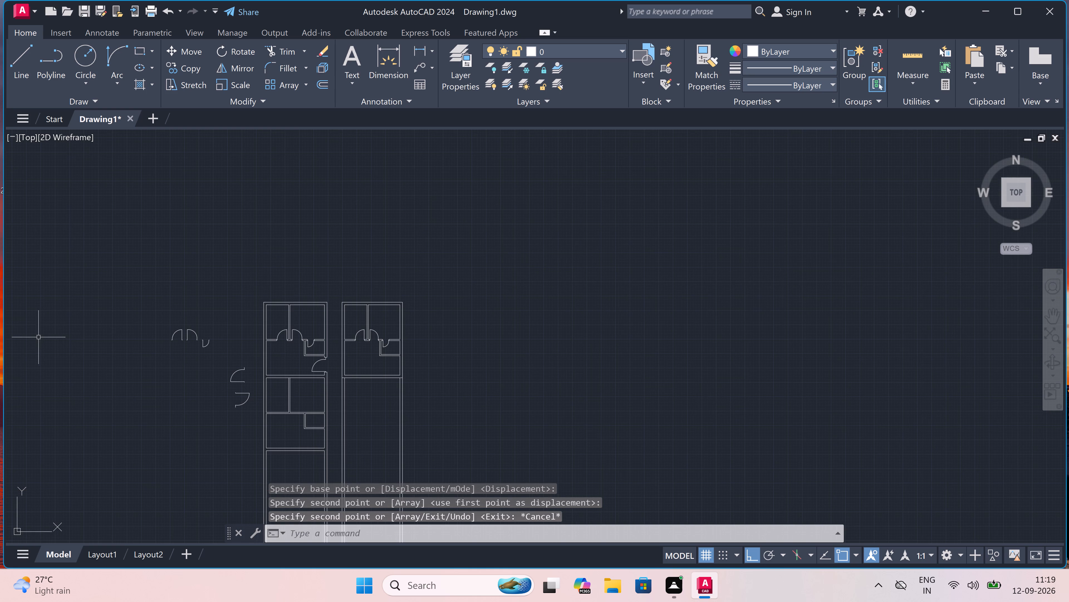
scroll(152, 351, "up", 2)
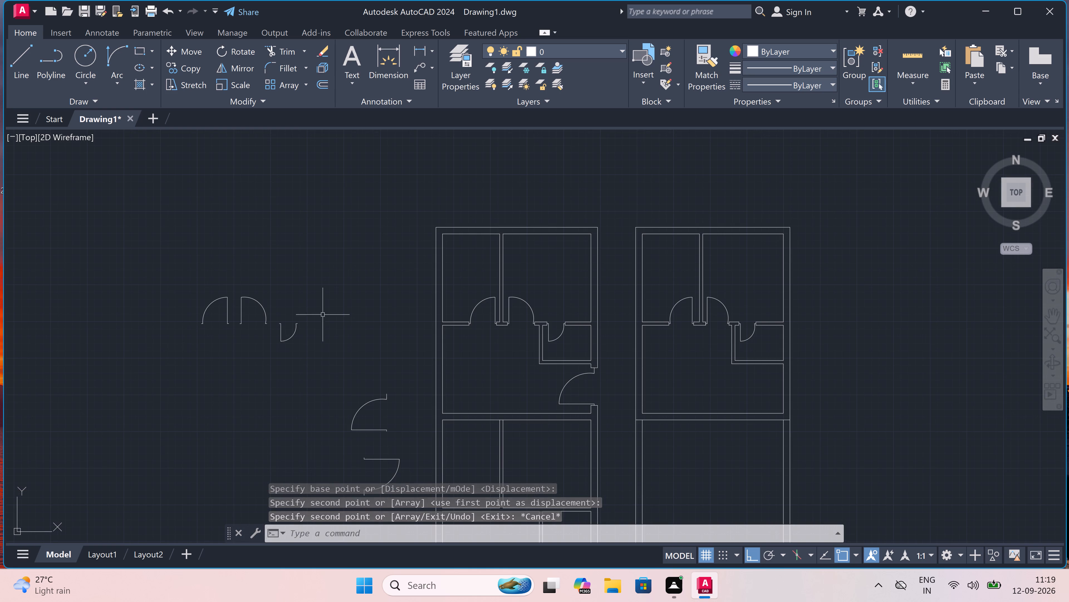
left_click_drag(324, 304, 317, 311)
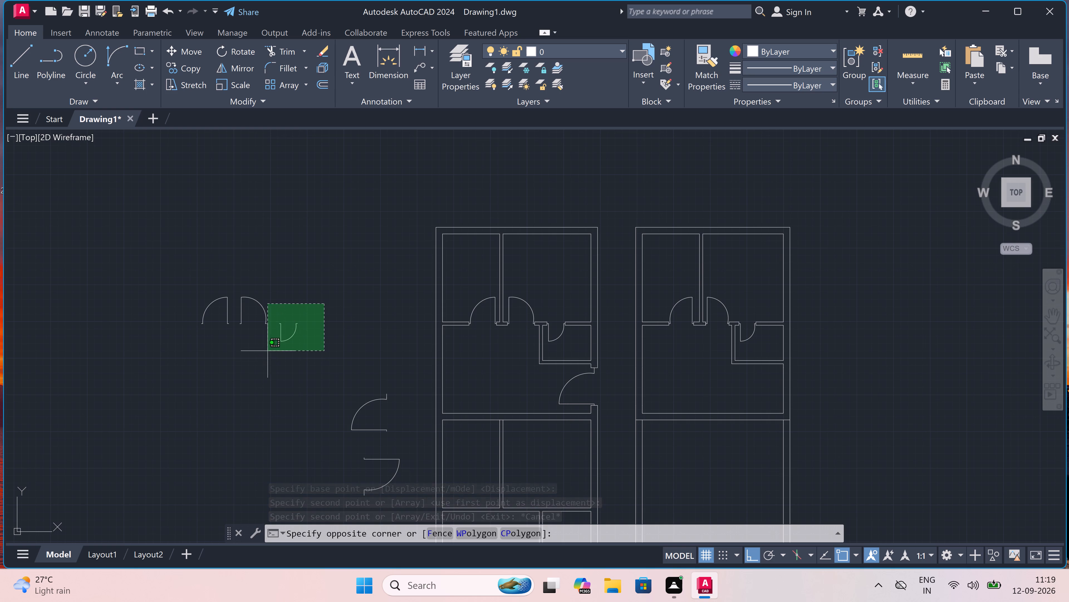
left_click(271, 347)
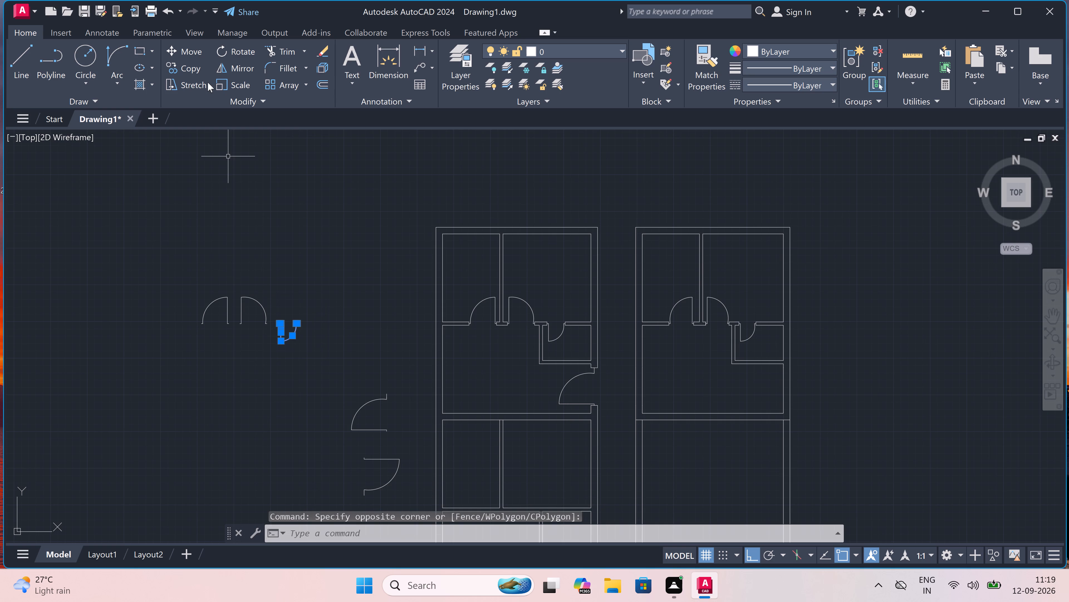
left_click(190, 50)
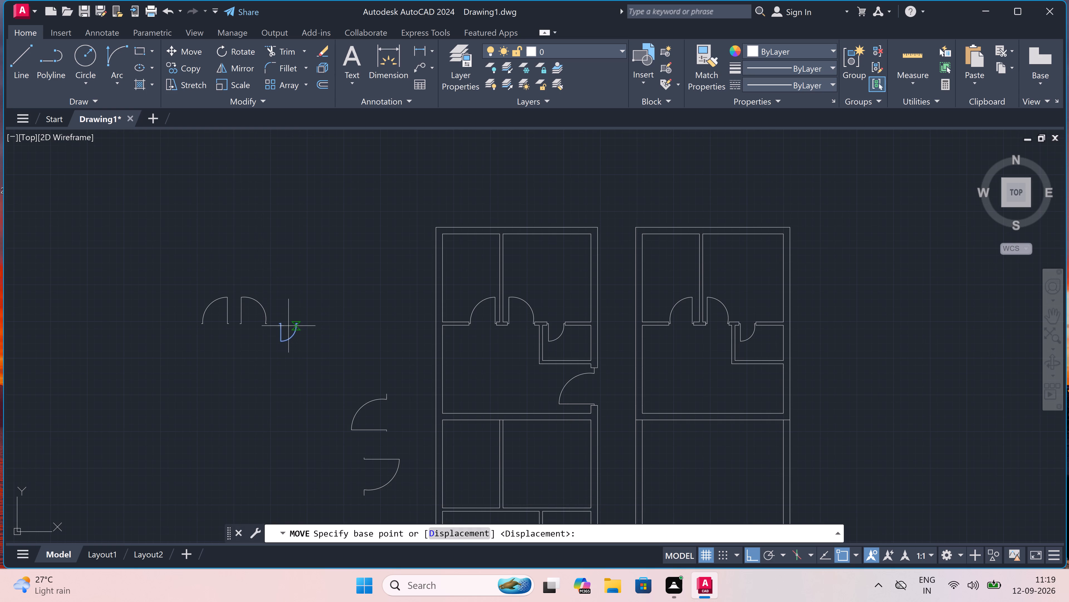
left_click(288, 326)
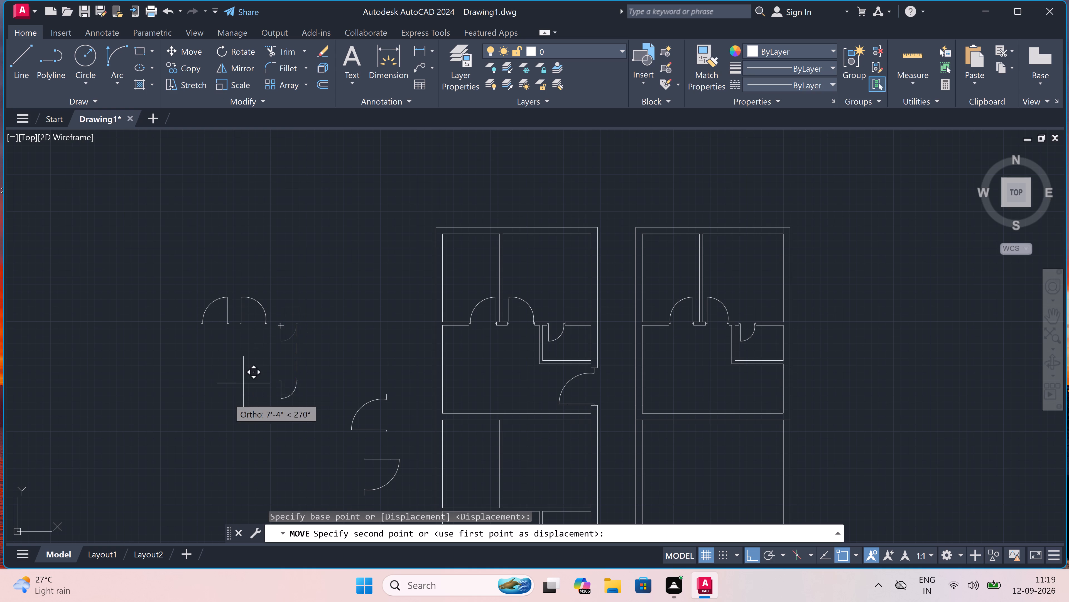
left_click(221, 432)
key("Escape")
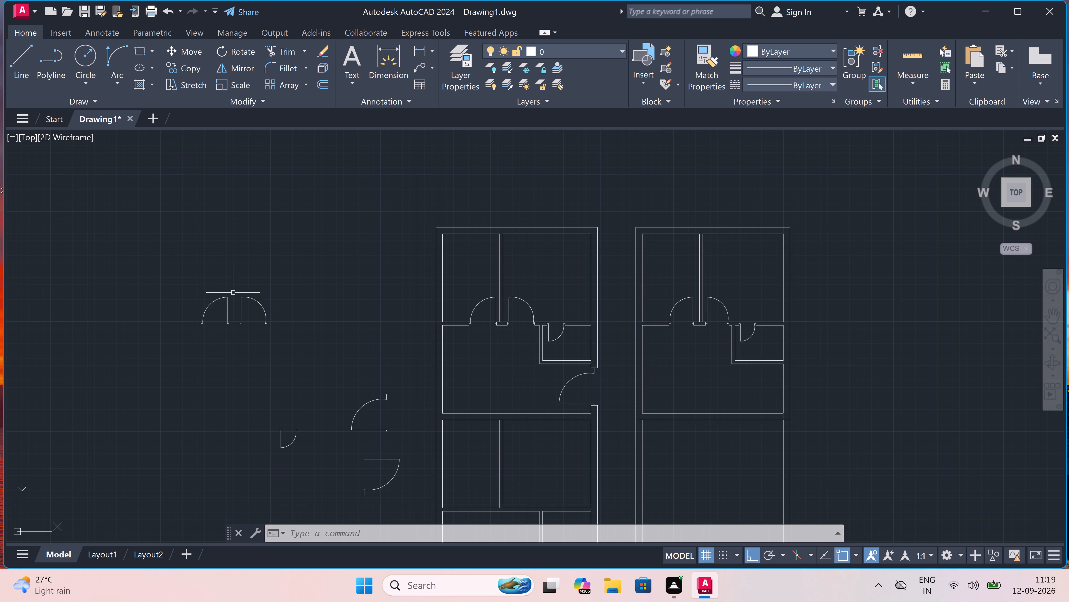
Draw a short line across the left plan's right outer wall, just above the second dividing wall.
scroll(285, 272, "down", 4)
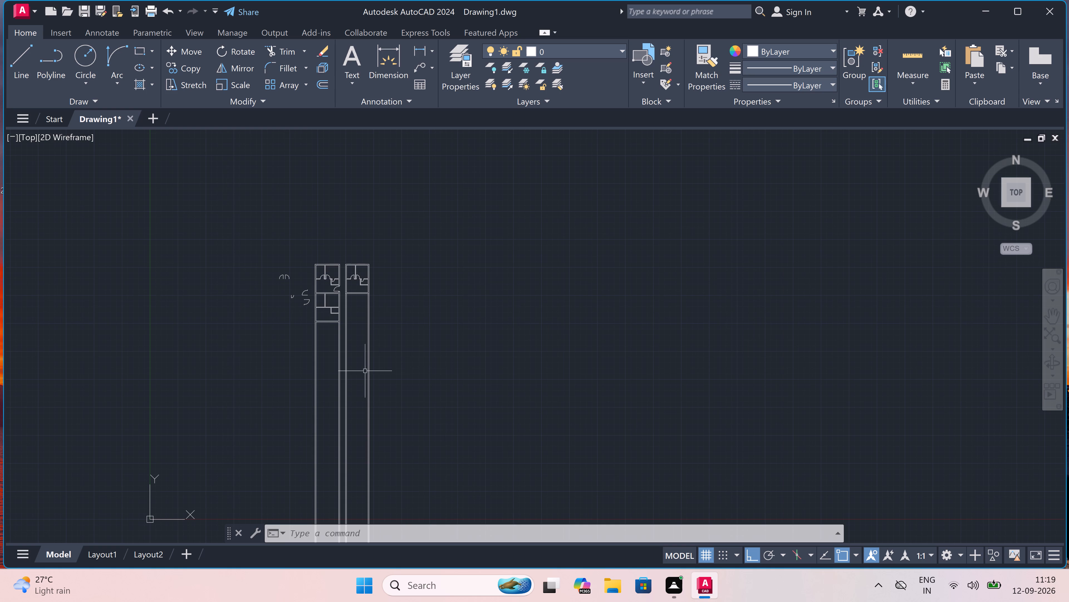
scroll(337, 307, "up", 4)
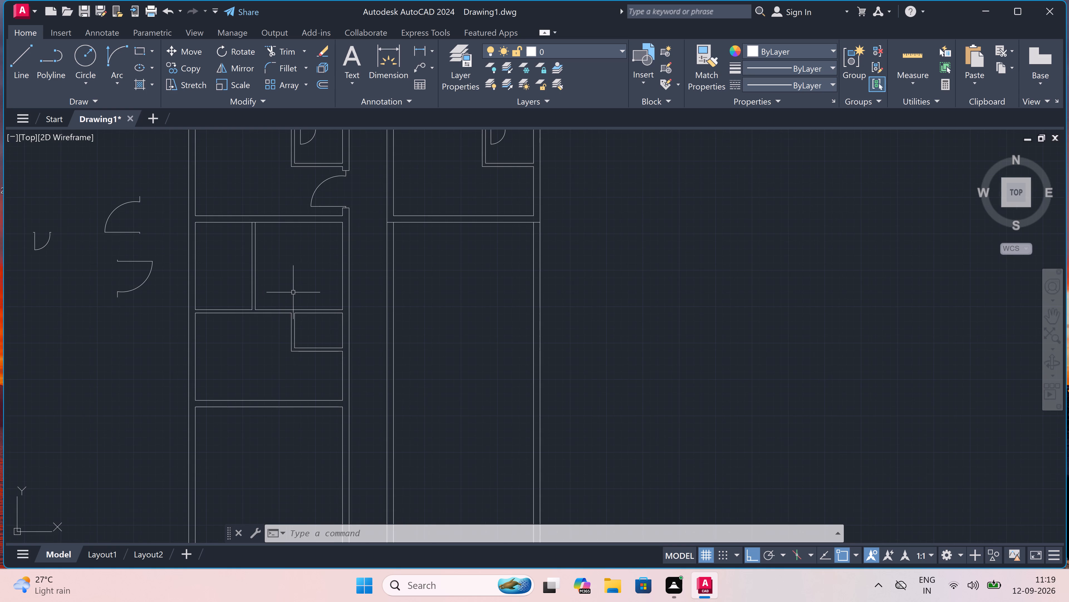
scroll(293, 292, "up", 1)
key("l")
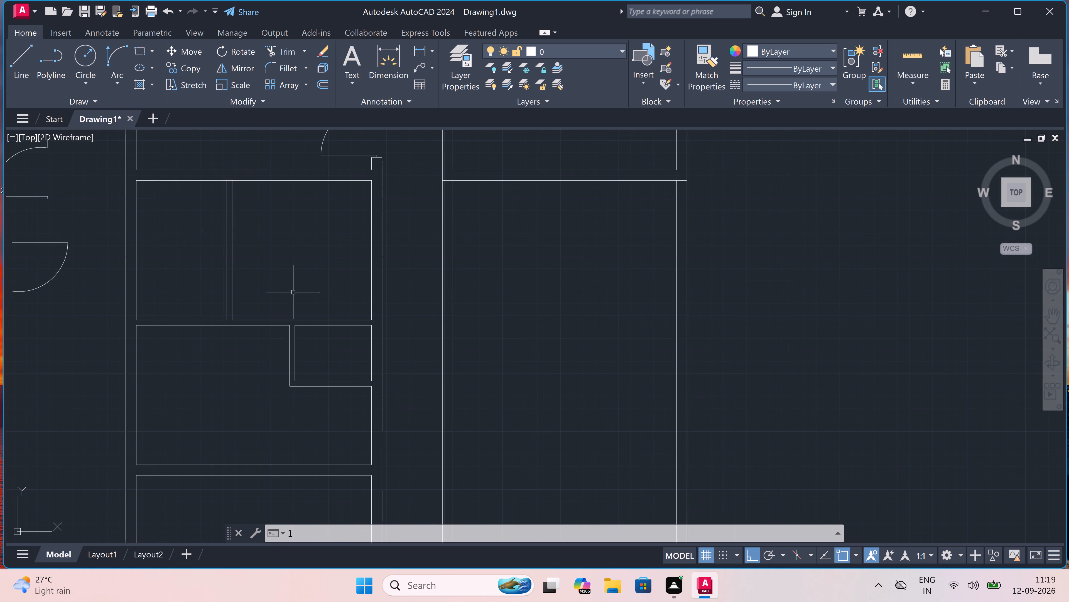
key("space")
scroll(294, 292, "down", 3)
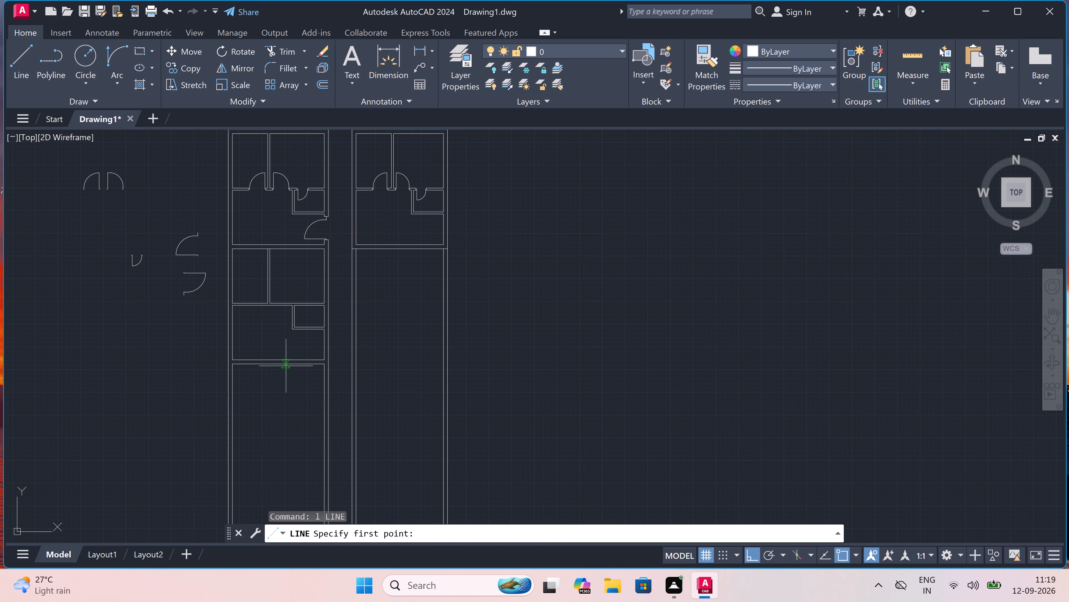
scroll(303, 364, "up", 3)
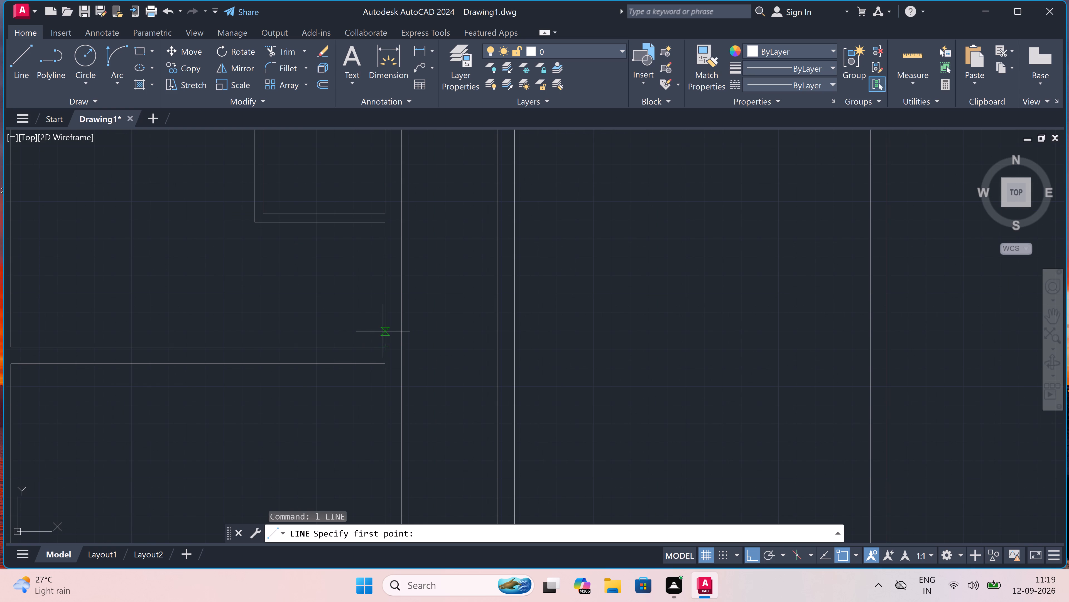
double_click(383, 331)
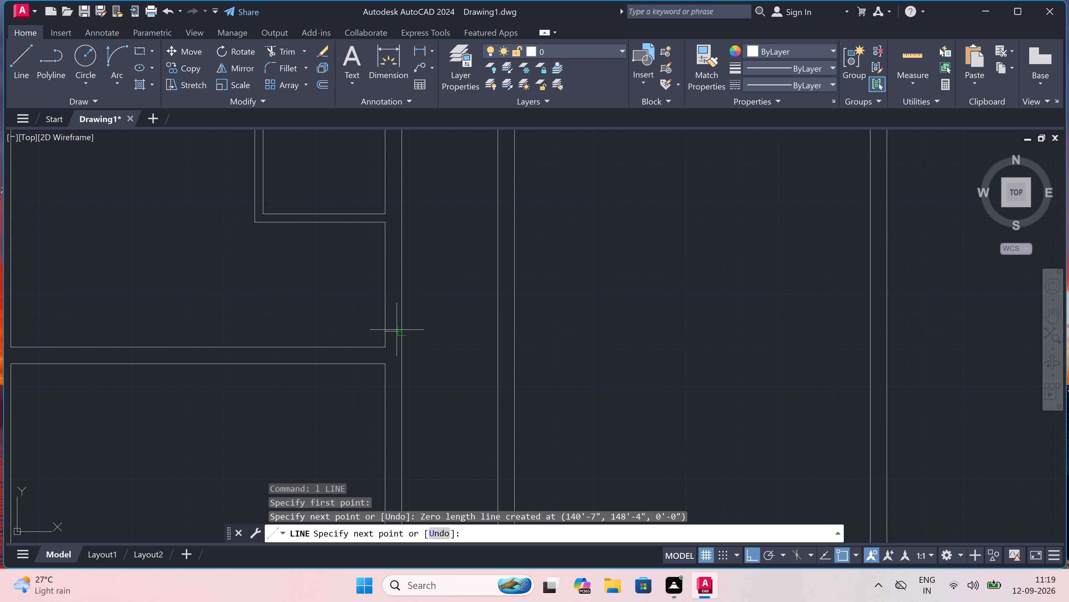
double_click(398, 331)
key("Escape")
Copy the upper large loose door, with Ortho off, from its lower jamb end to the midpoint of the short wall line above the left plan's second dividing wall.
scroll(398, 331, "down", 4)
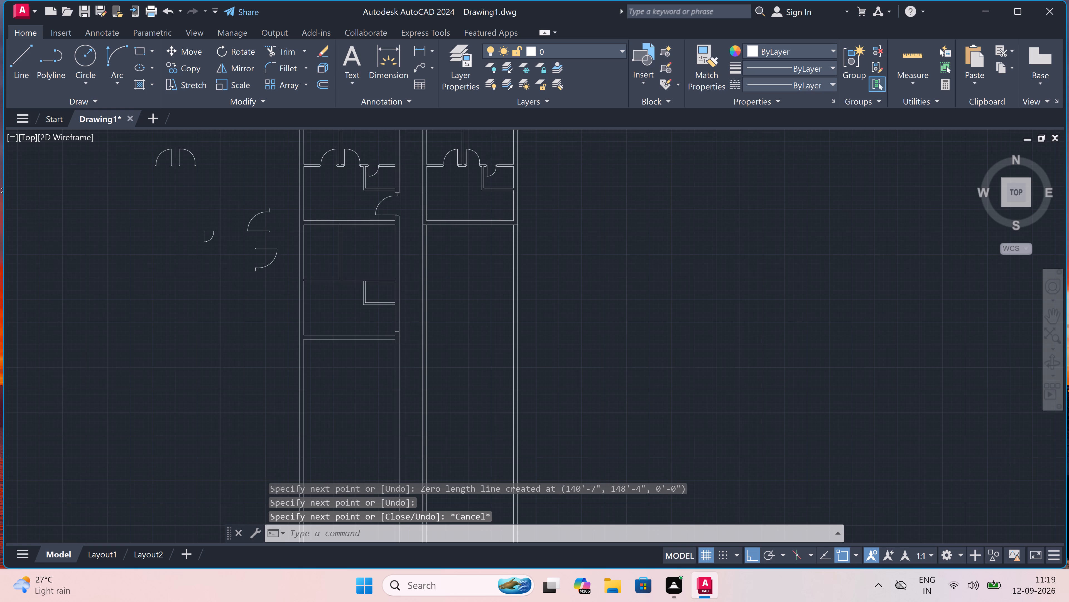
scroll(327, 268, "up", 2)
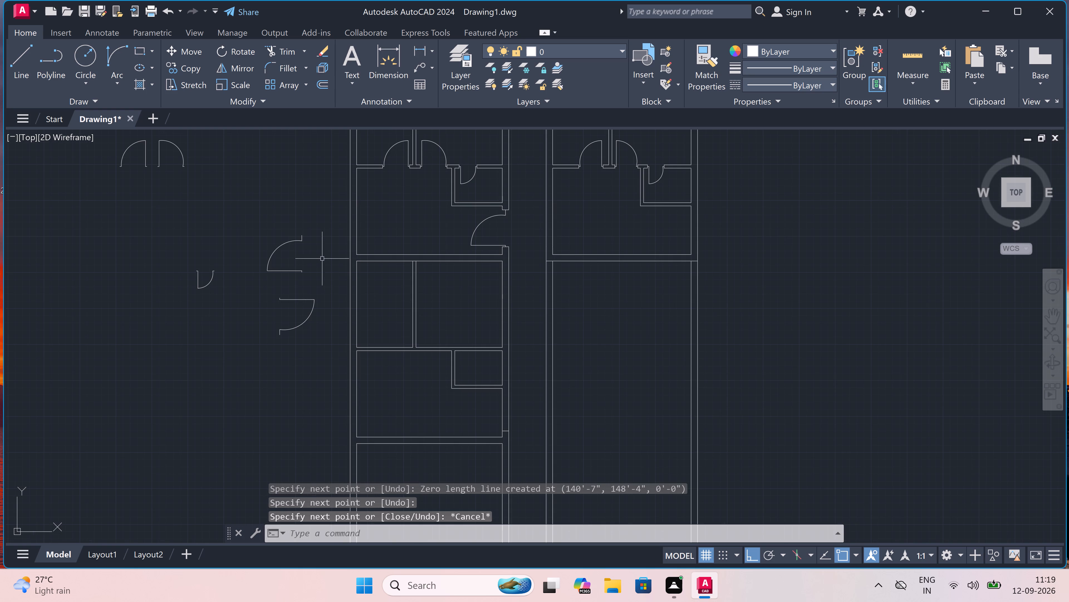
left_click_drag(314, 232, 307, 240)
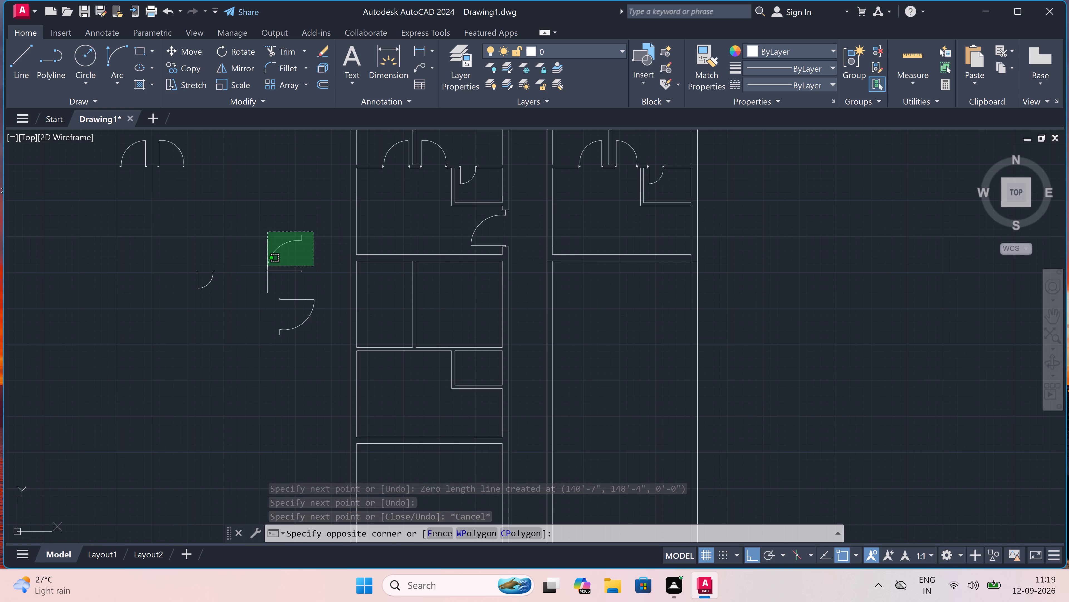
left_click(261, 279)
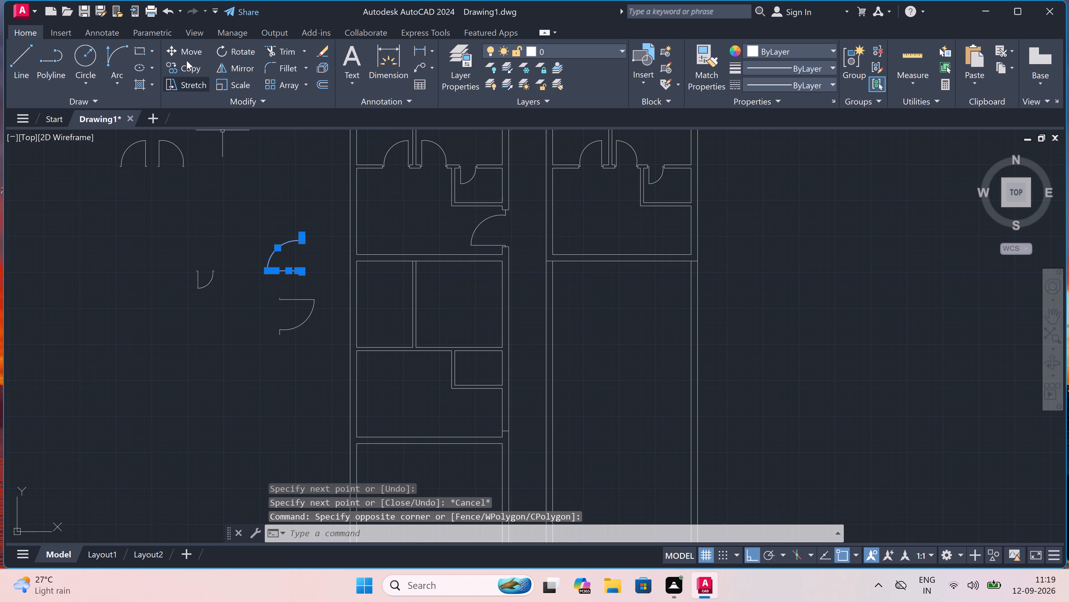
left_click(194, 63)
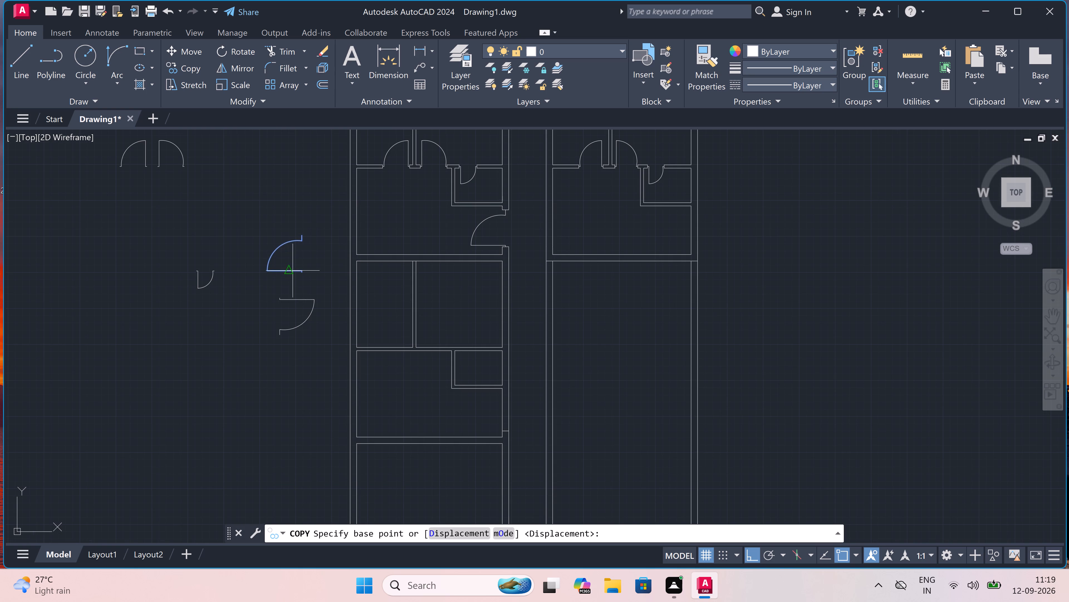
scroll(300, 276, "up", 2)
left_click(301, 266)
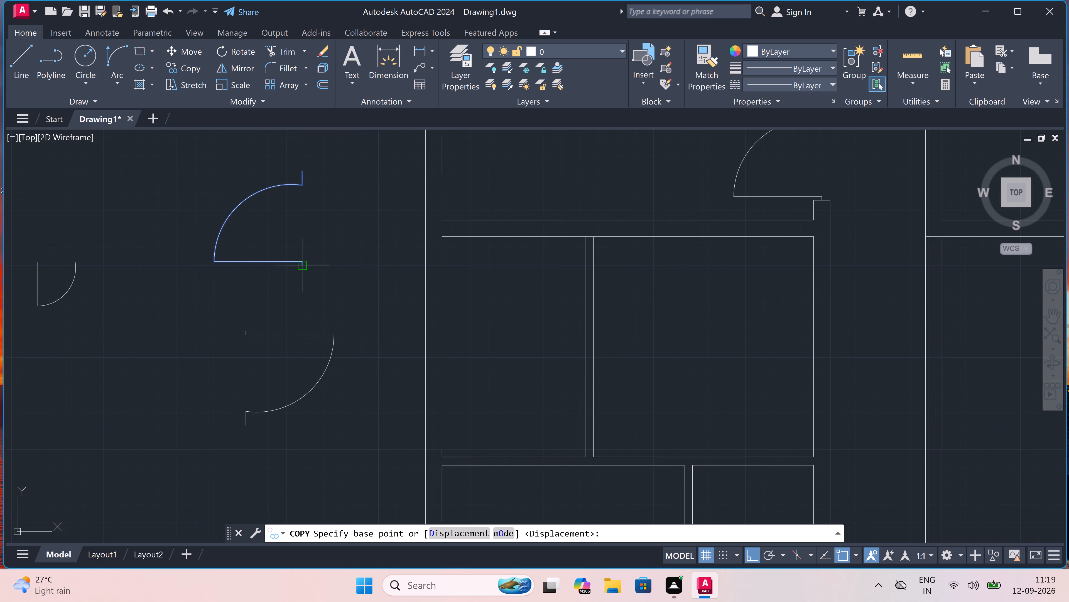
key("F8")
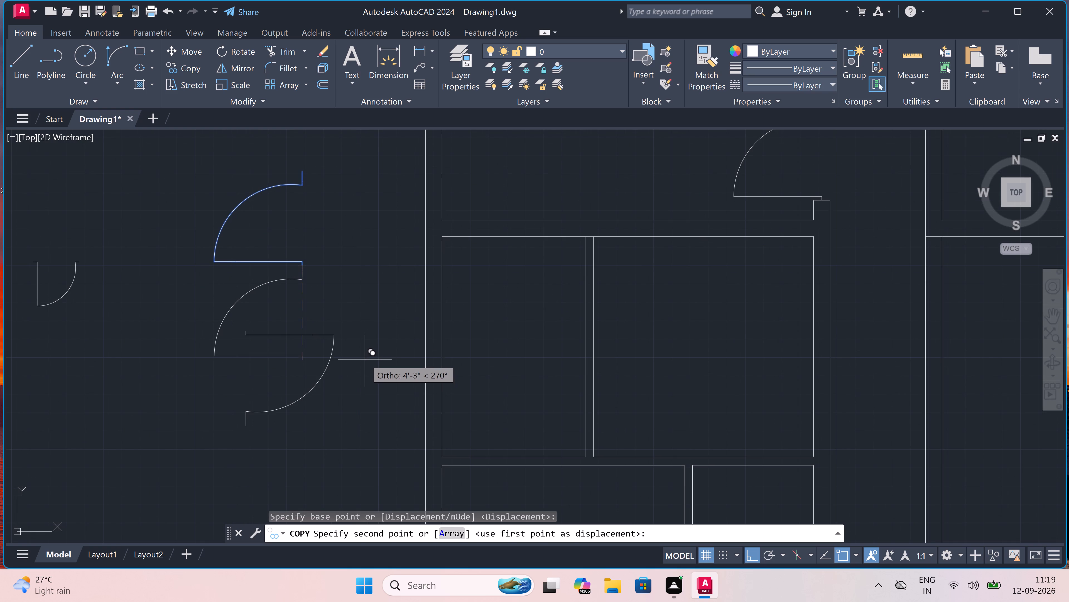
scroll(359, 351, "down", 3)
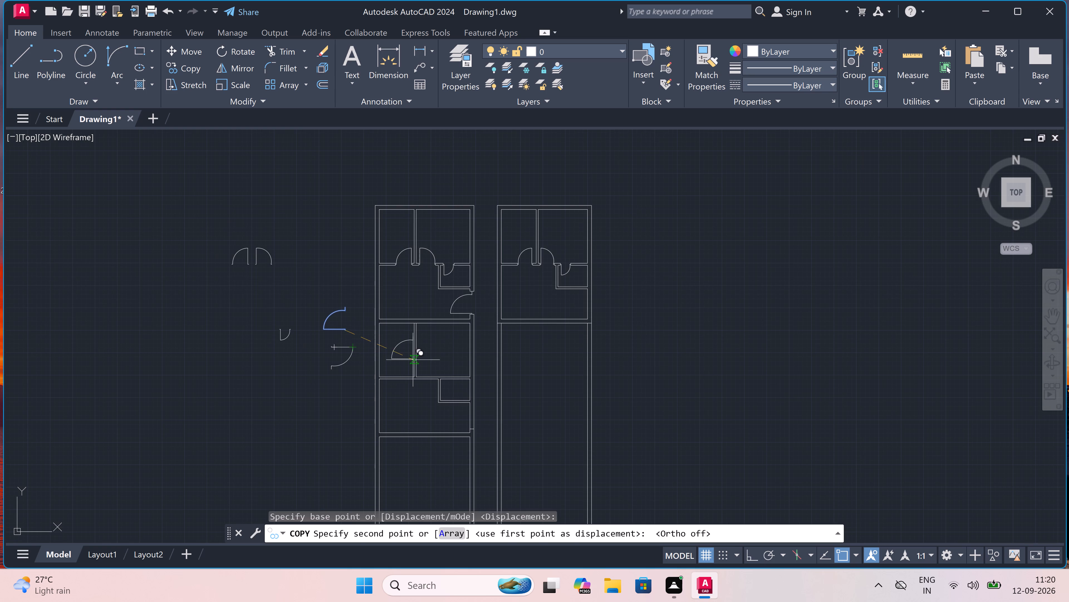
scroll(433, 373, "up", 3)
scroll(473, 399, "down", 5)
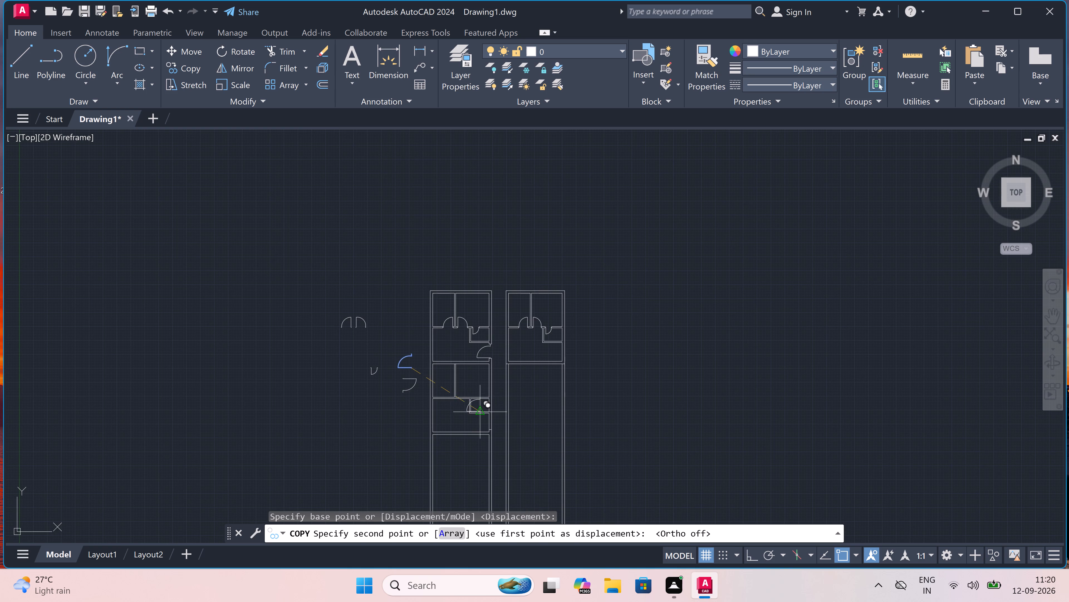
scroll(482, 411, "up", 4)
scroll(486, 415, "down", 5)
scroll(500, 431, "up", 4)
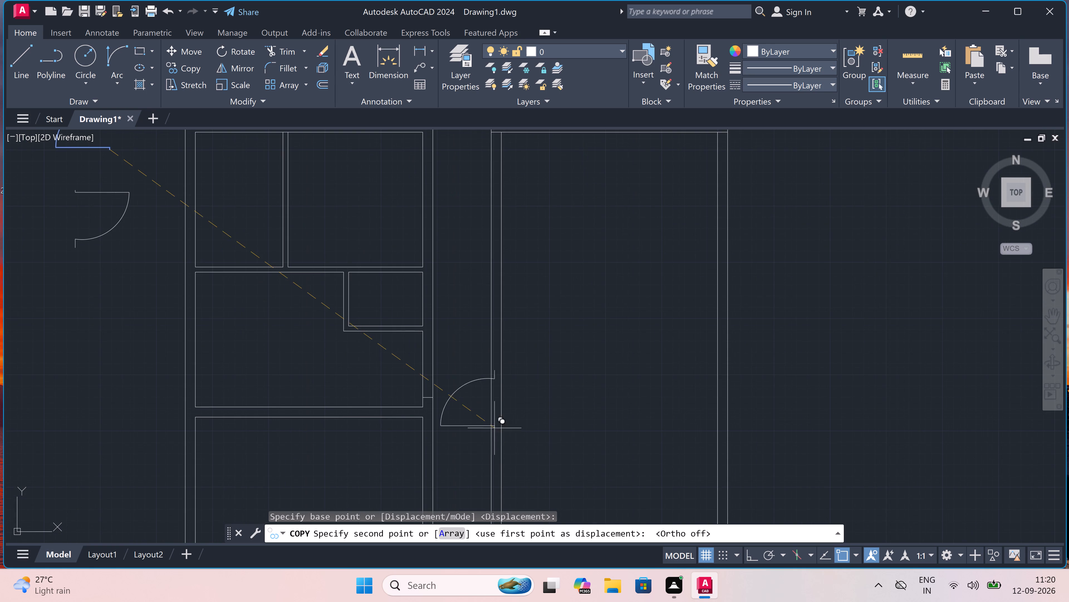
scroll(432, 383, "up", 3)
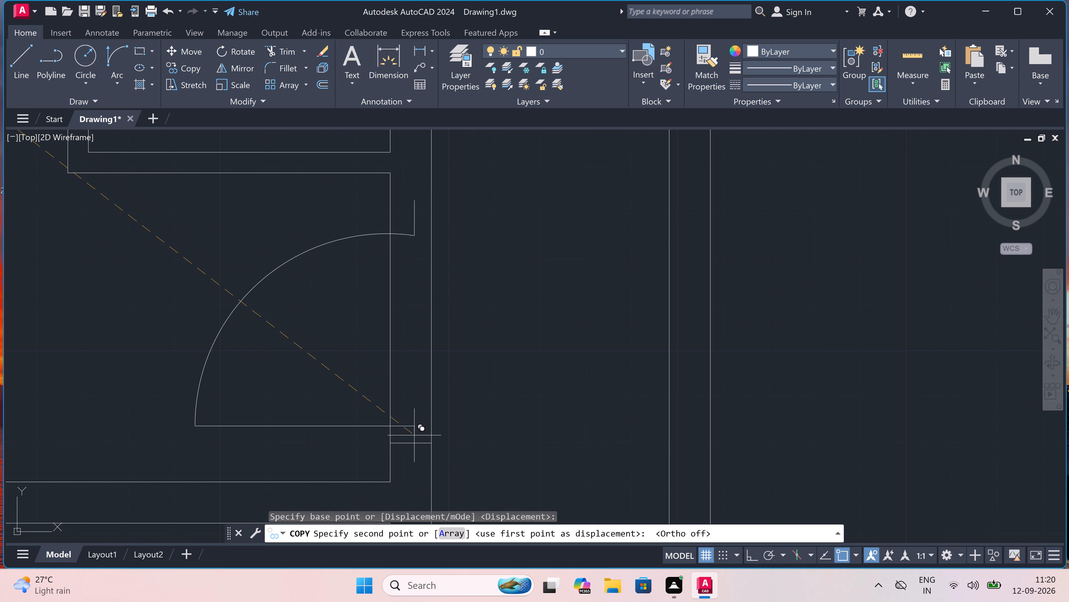
double_click(410, 440)
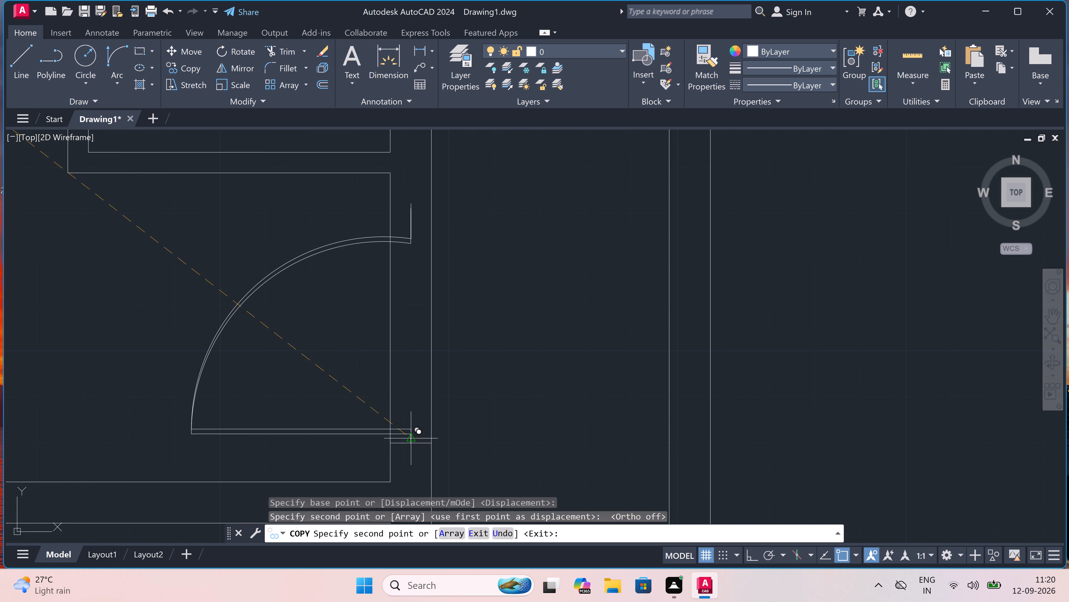
key("Escape")
Draw a line across the left plan's right outer wall at the upper jamb end of the newly copied door.
scroll(370, 424, "down", 4)
scroll(384, 407, "up", 4)
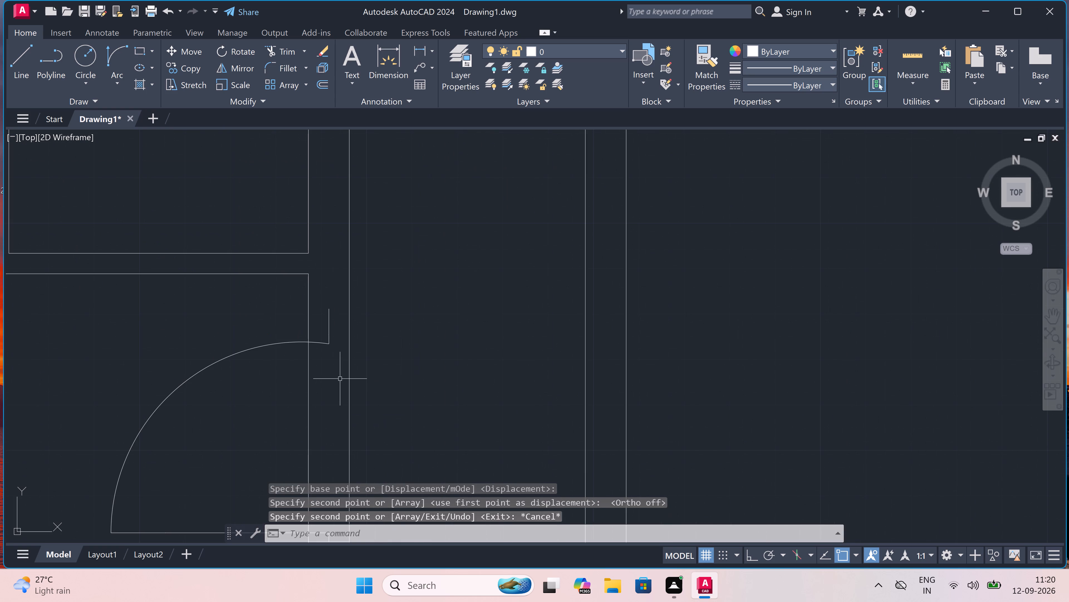
type("l")
key("space")
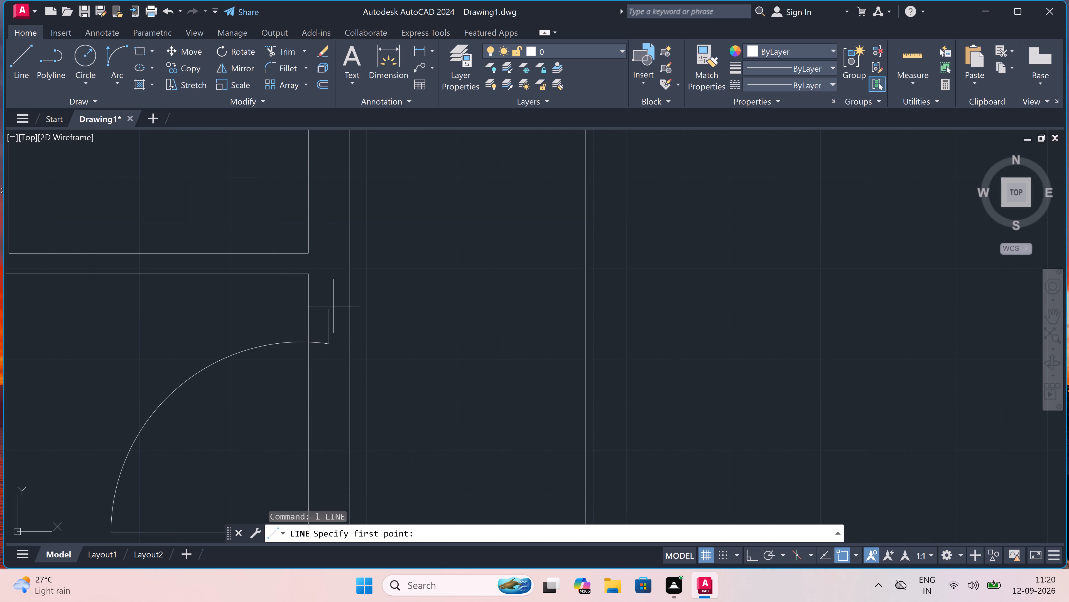
left_click(331, 306)
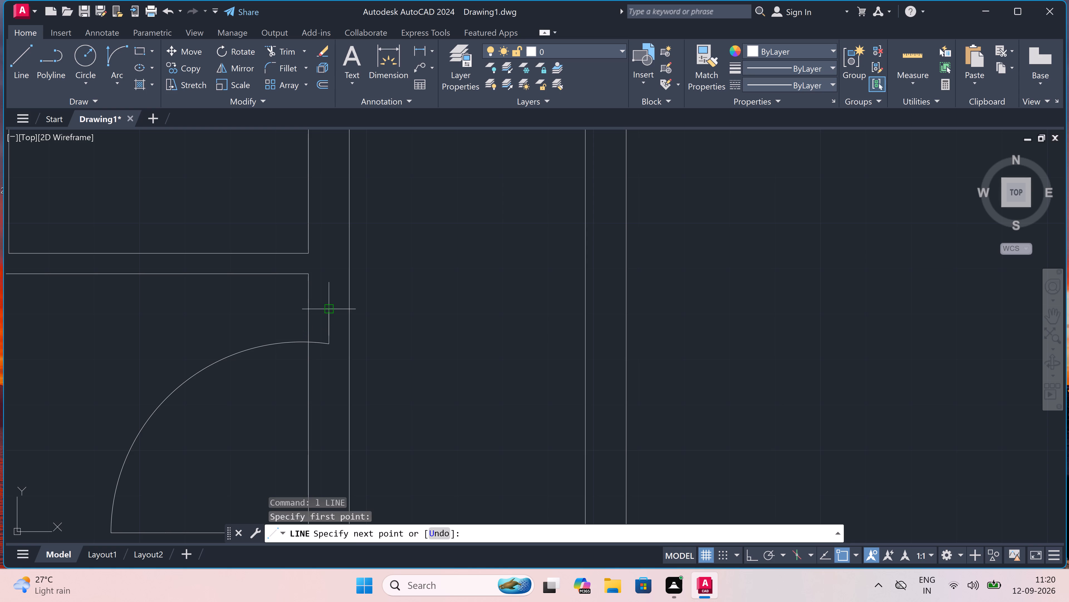
left_click(304, 305)
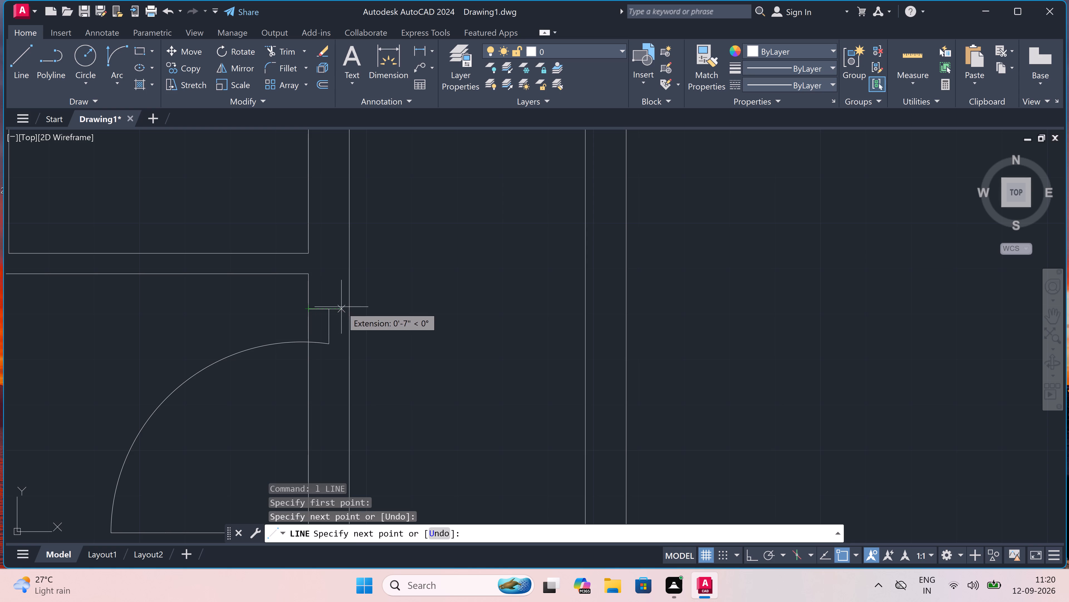
left_click(347, 308)
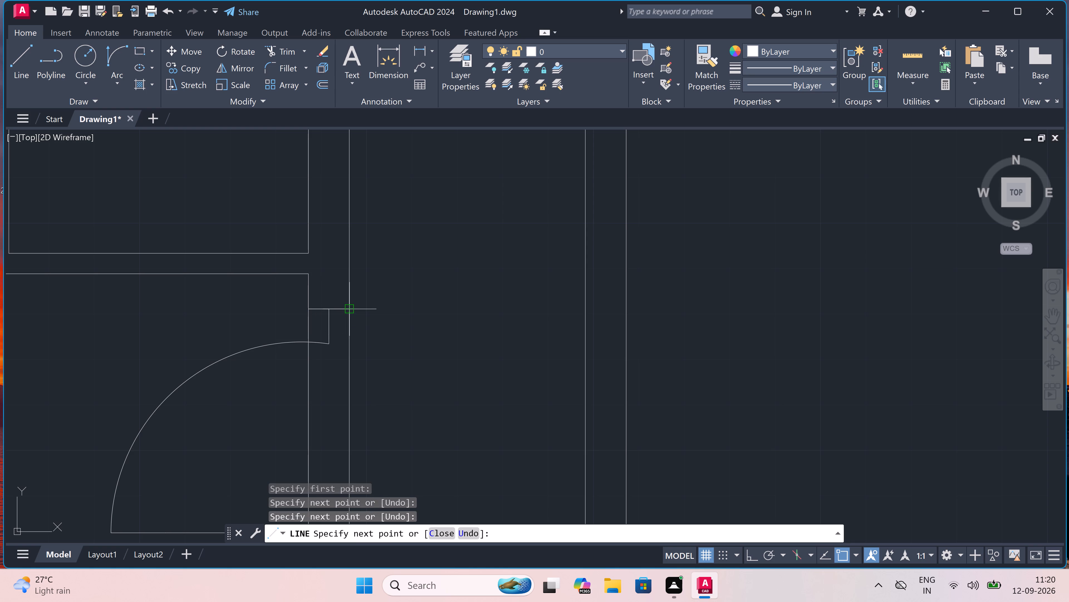
key("Escape")
Delete the short outer-face segment of the right plan's left wall, opposite the left plan's upper entrance door.
scroll(347, 308, "down", 5)
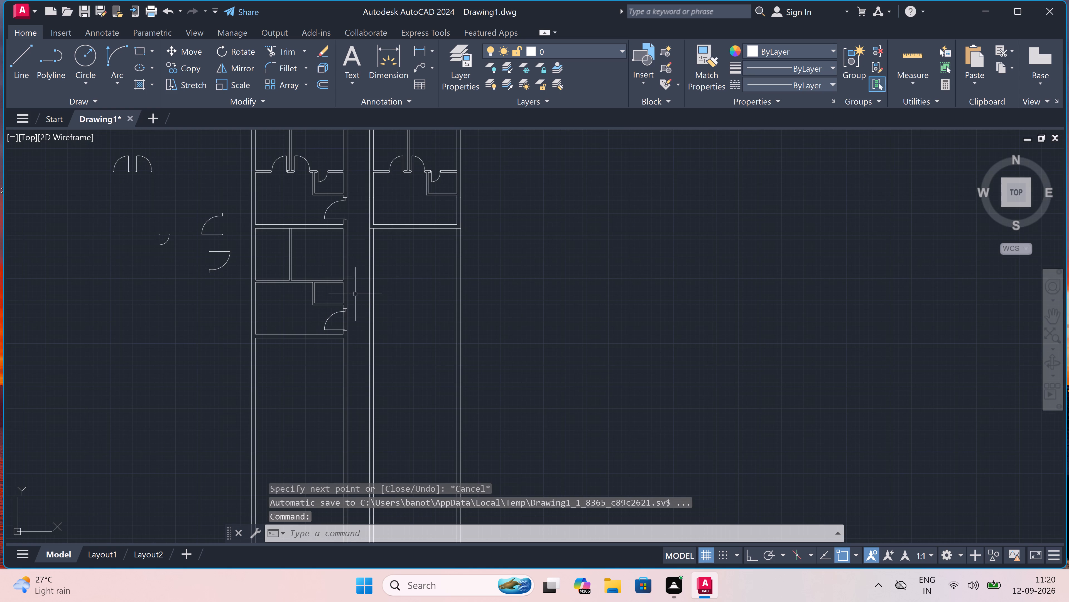
scroll(383, 194, "up", 4)
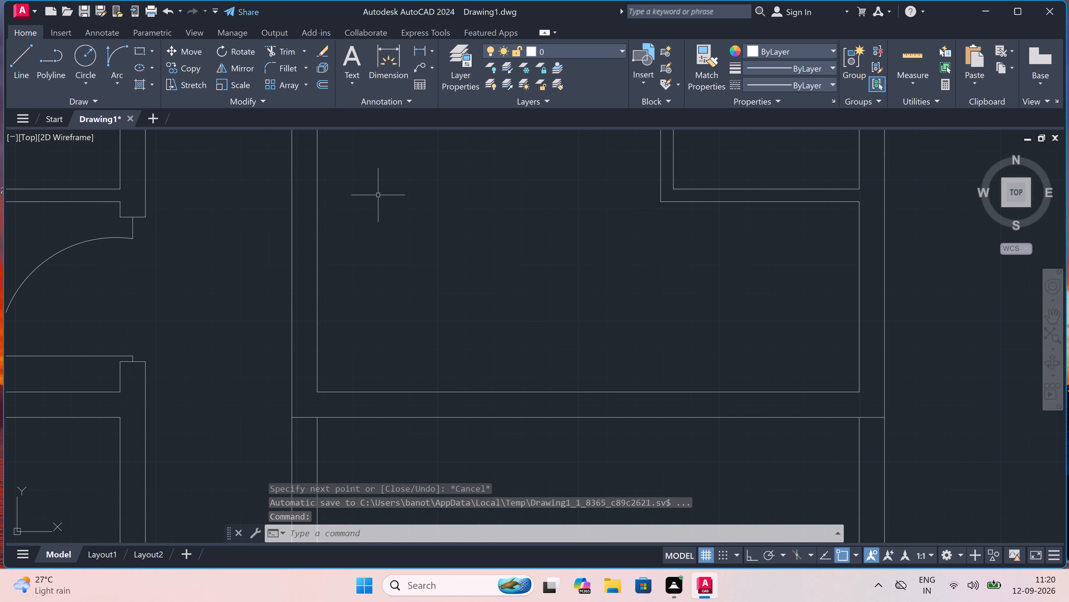
left_click(289, 254)
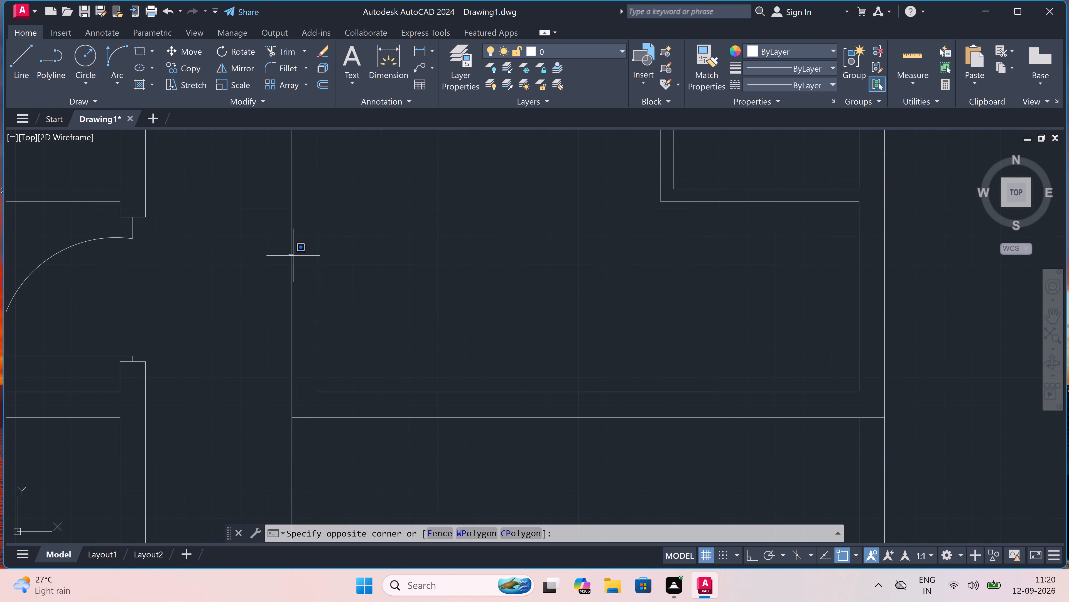
left_click(293, 256)
left_click(293, 256)
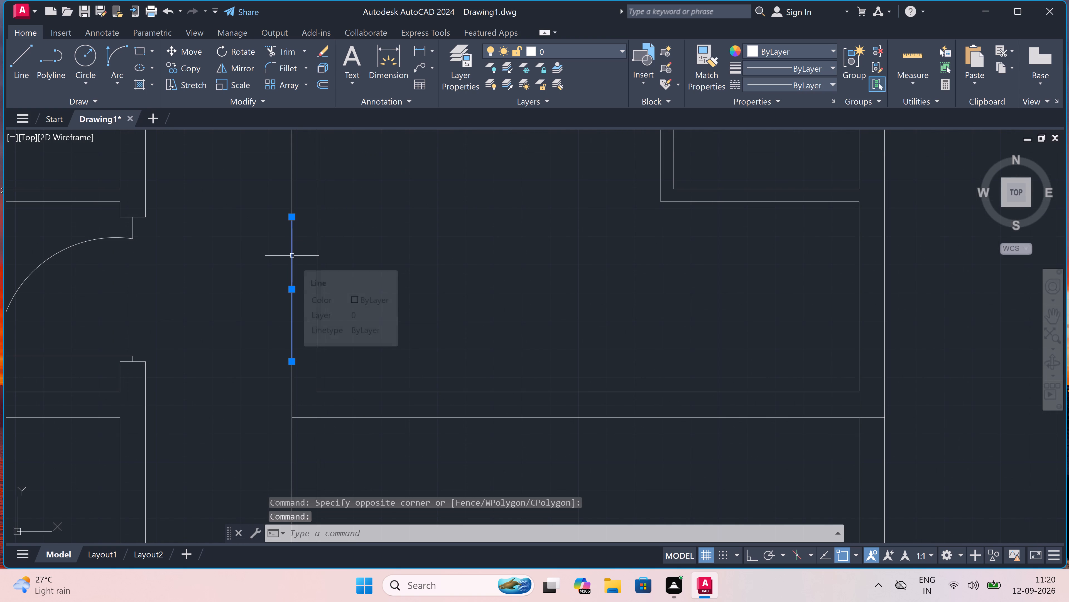
key("Delete")
Draw two short jamb lines across the right plan's left wall, at the lower and upper ends of the gap.
type("l")
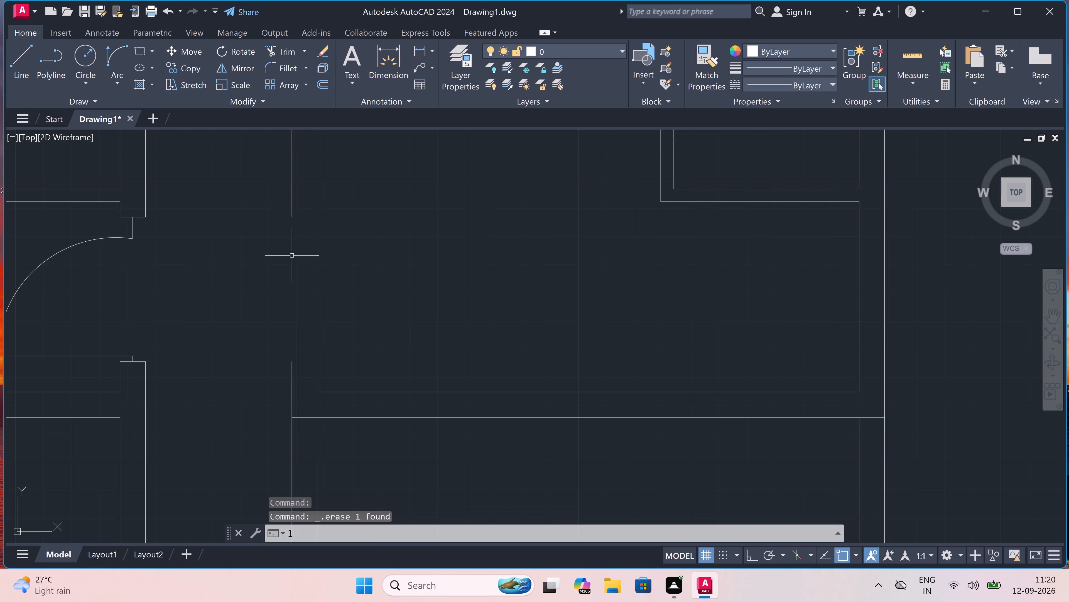
key("space")
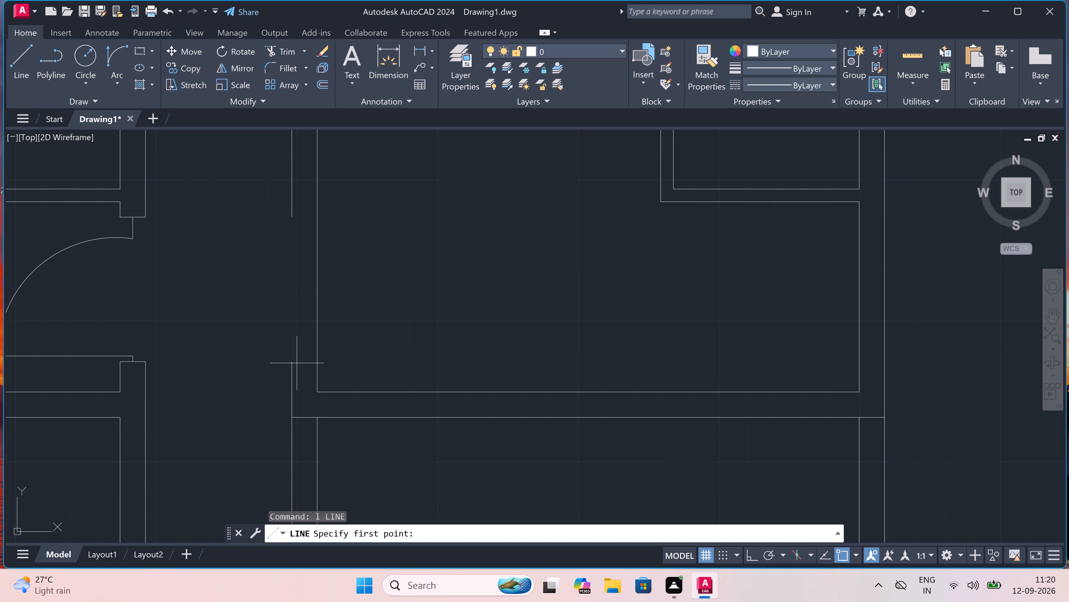
left_click(290, 362)
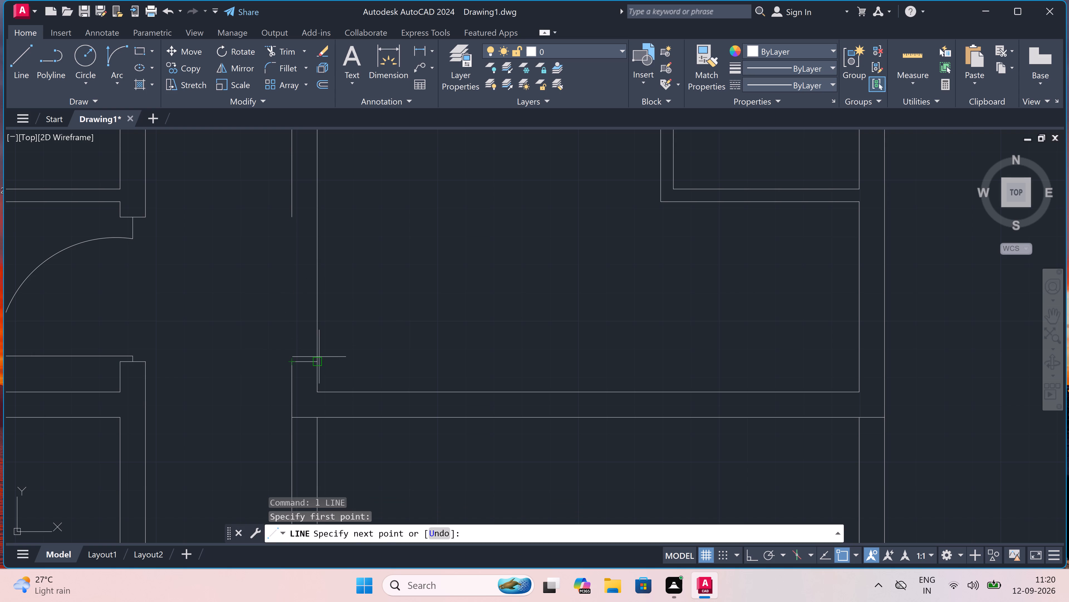
left_click(319, 361)
key("Escape")
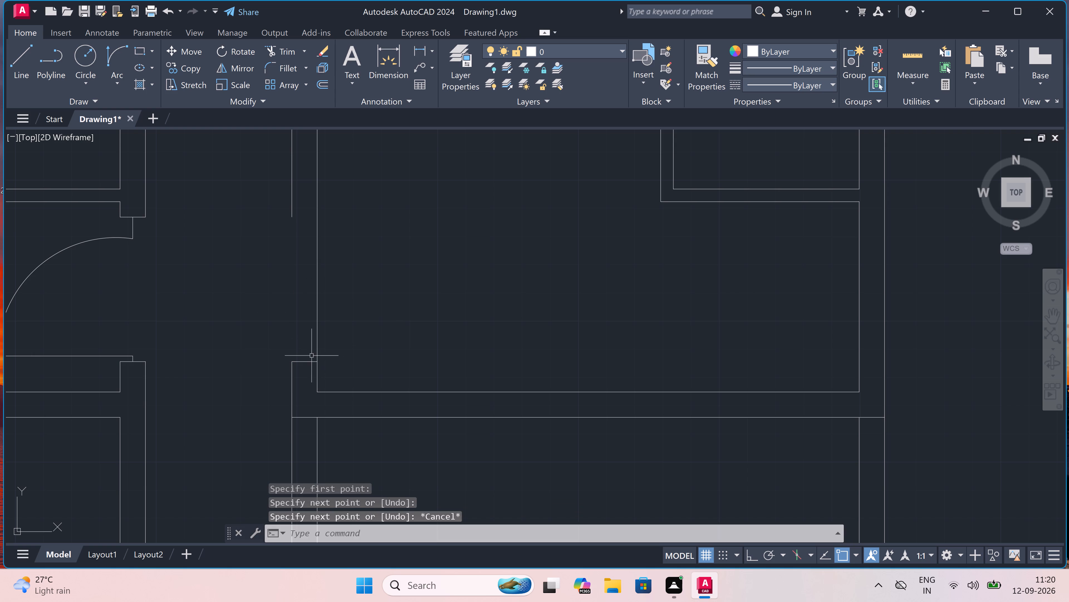
key("space")
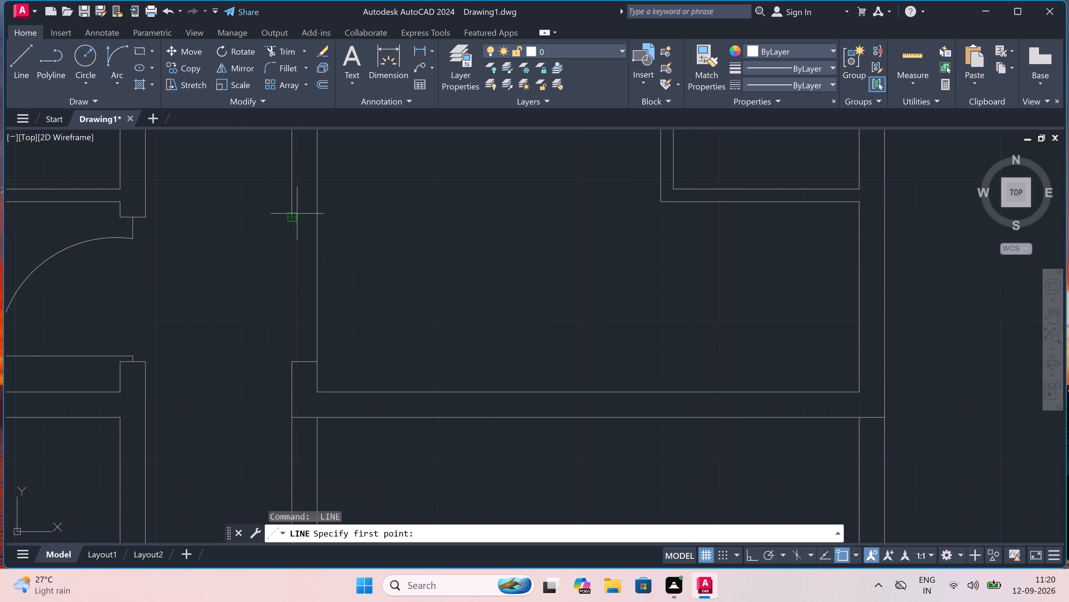
left_click(294, 214)
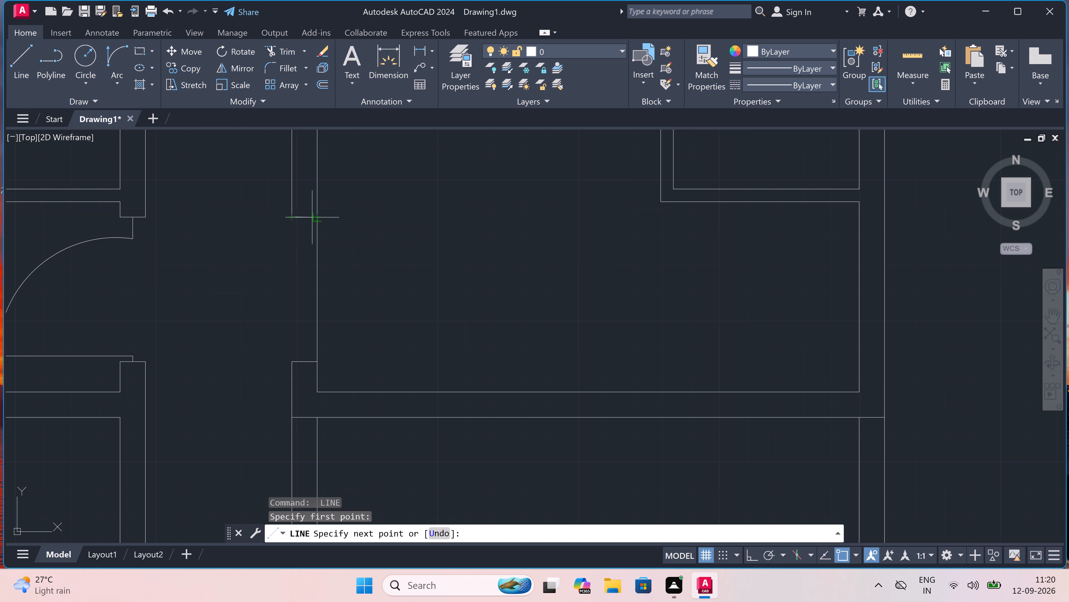
left_click(315, 217)
key("Escape")
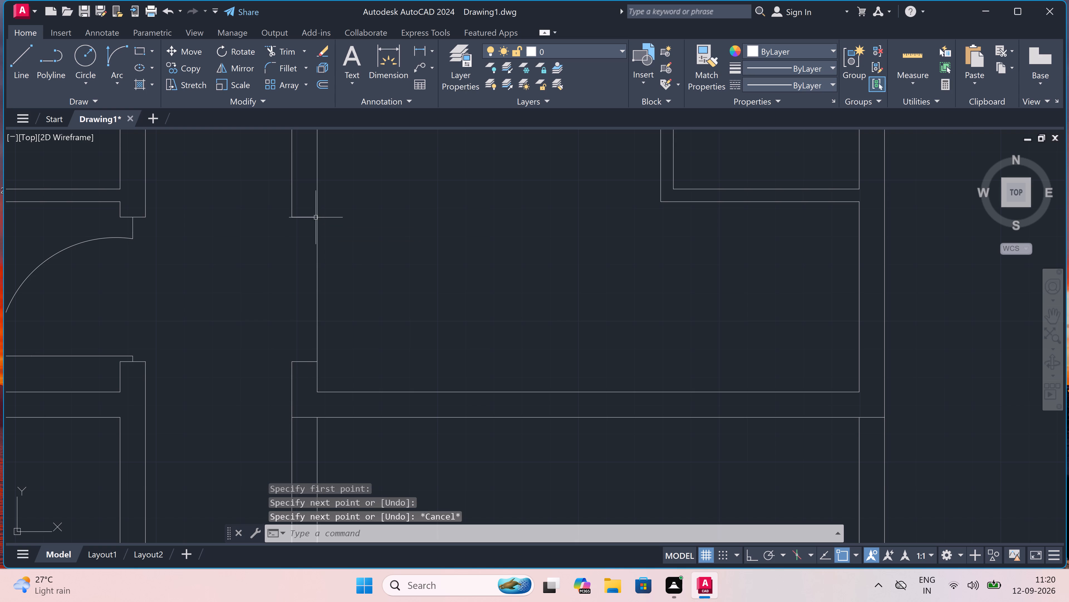
Trim the inner wall line between the two jamb lines in the right plan's left wall to open the doorway.
type("tr")
key("space")
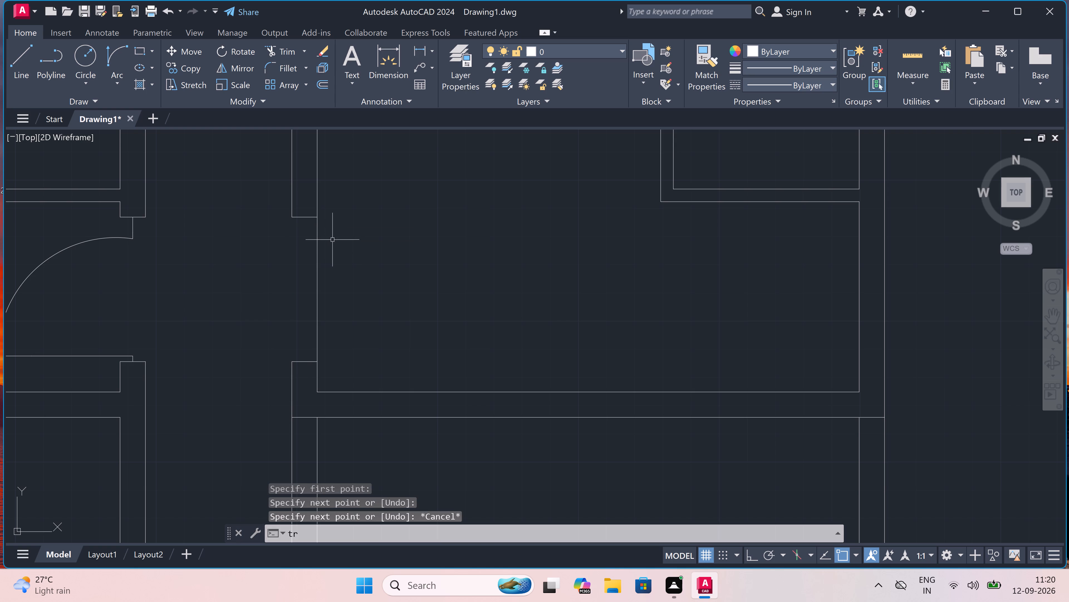
left_click_drag(345, 248, 335, 258)
left_click(293, 283)
left_click(342, 251)
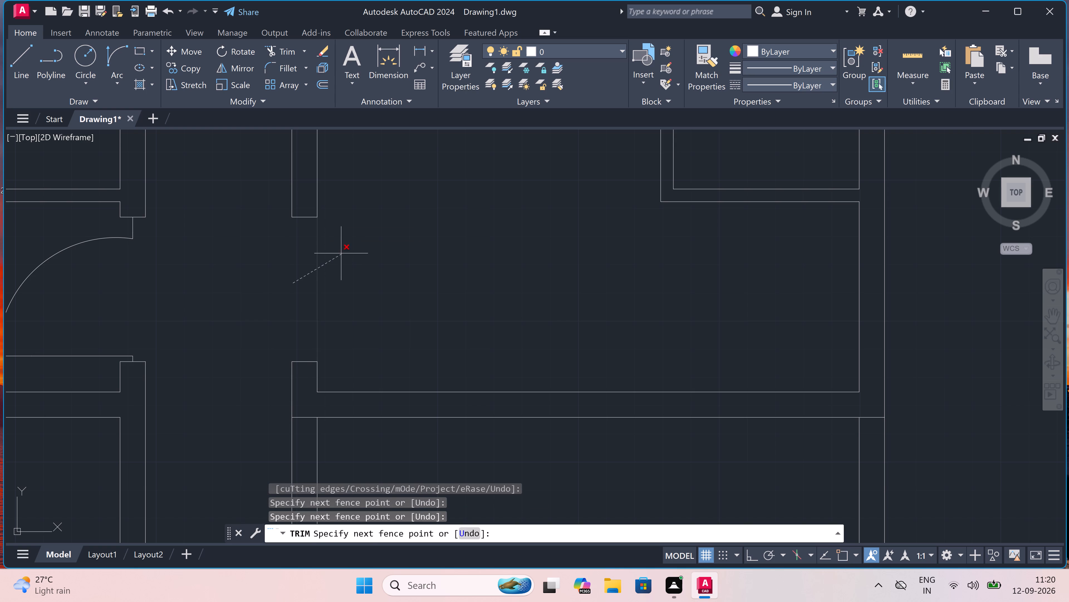
key("Escape")
Copy the loose right-swinging entrance door into the right plan's left wall opening, from its upper stub end to the upper jamb line's midpoint.
scroll(342, 251, "down", 3)
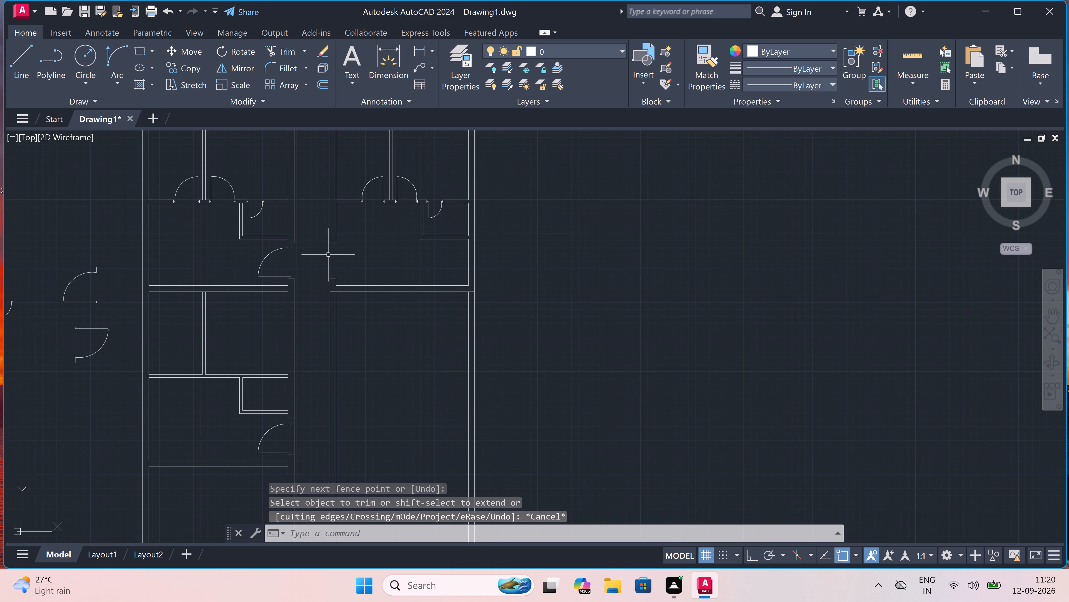
scroll(88, 339, "up", 1)
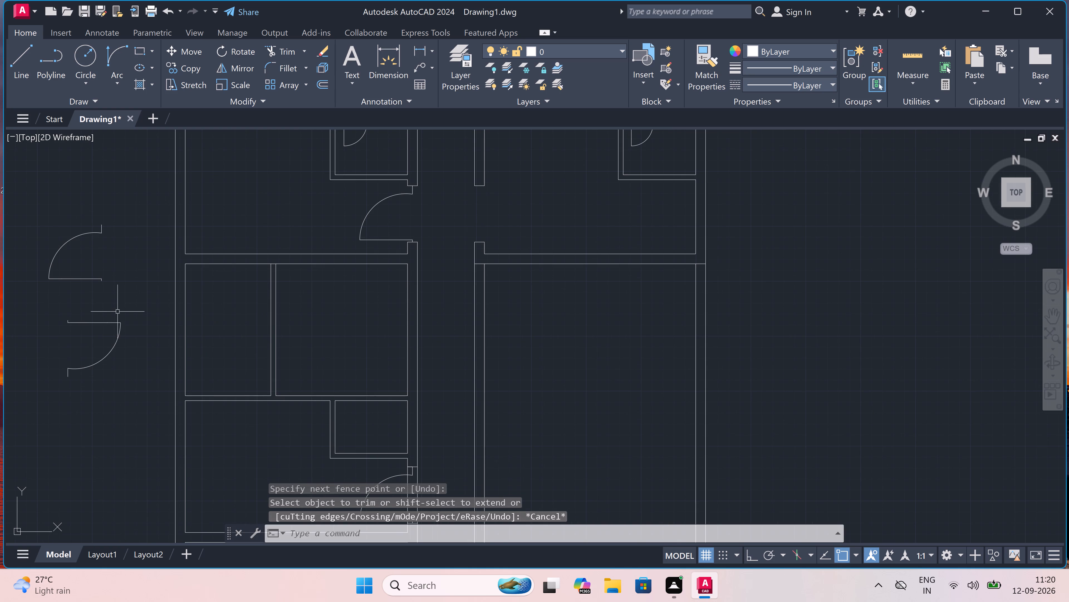
left_click(134, 317)
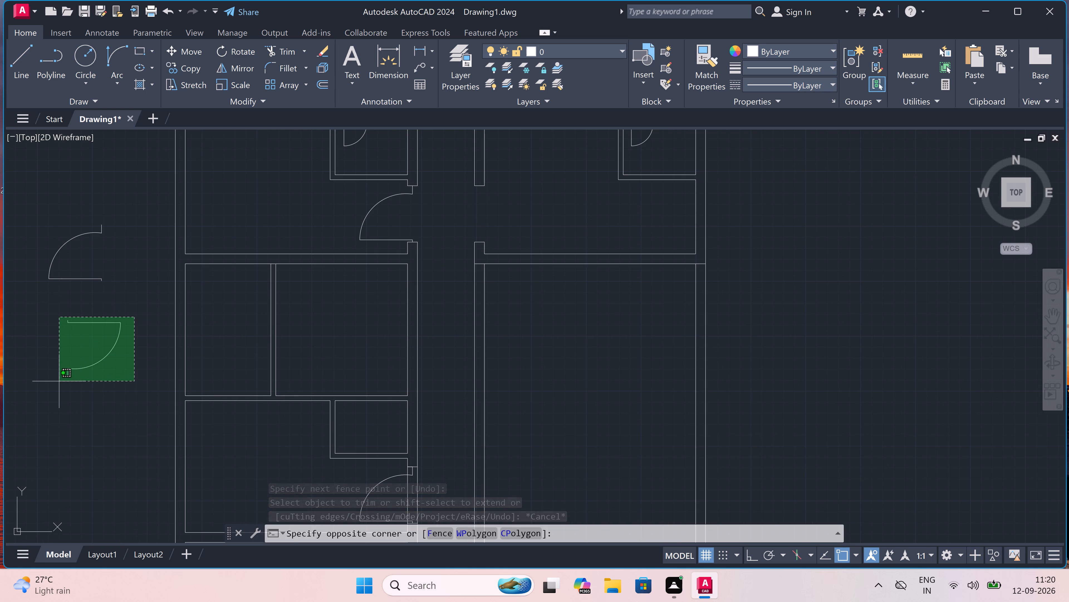
left_click(39, 386)
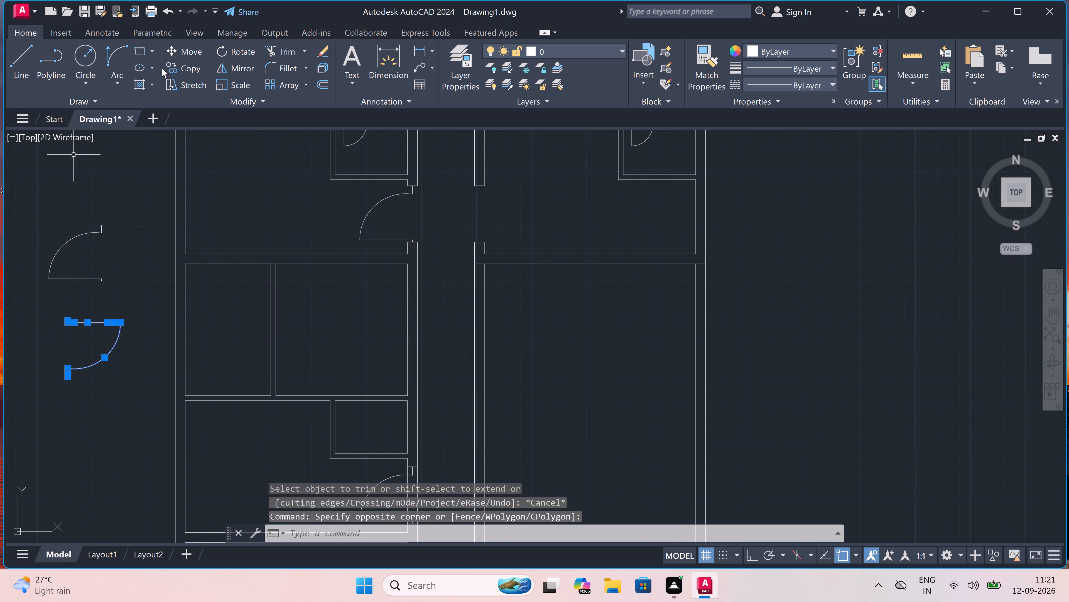
left_click(172, 65)
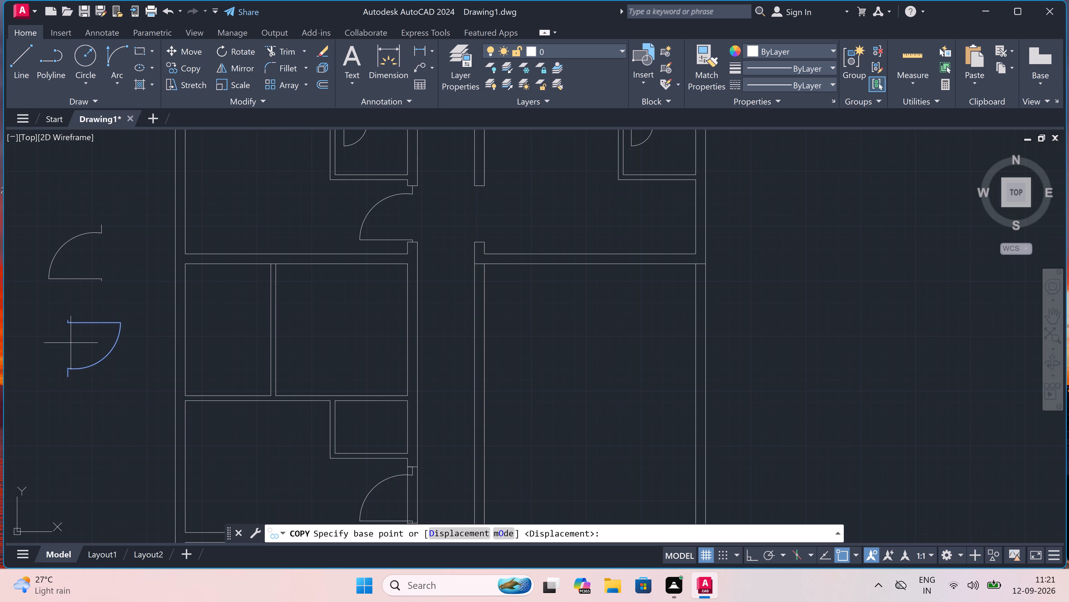
scroll(78, 317, "up", 2)
scroll(63, 319, "down", 1)
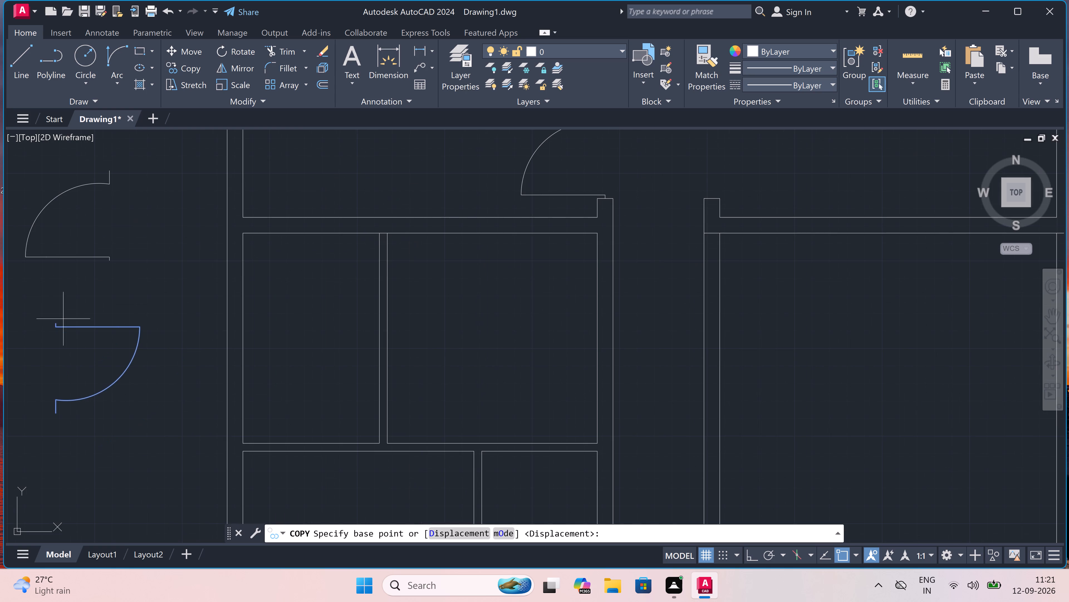
scroll(43, 329, "up", 2)
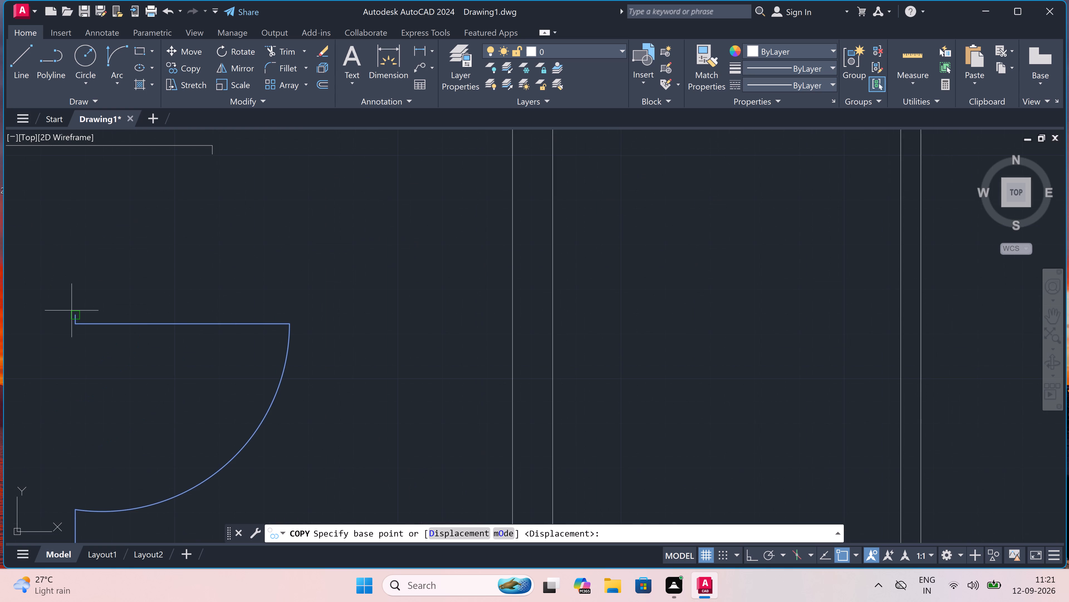
left_click(76, 315)
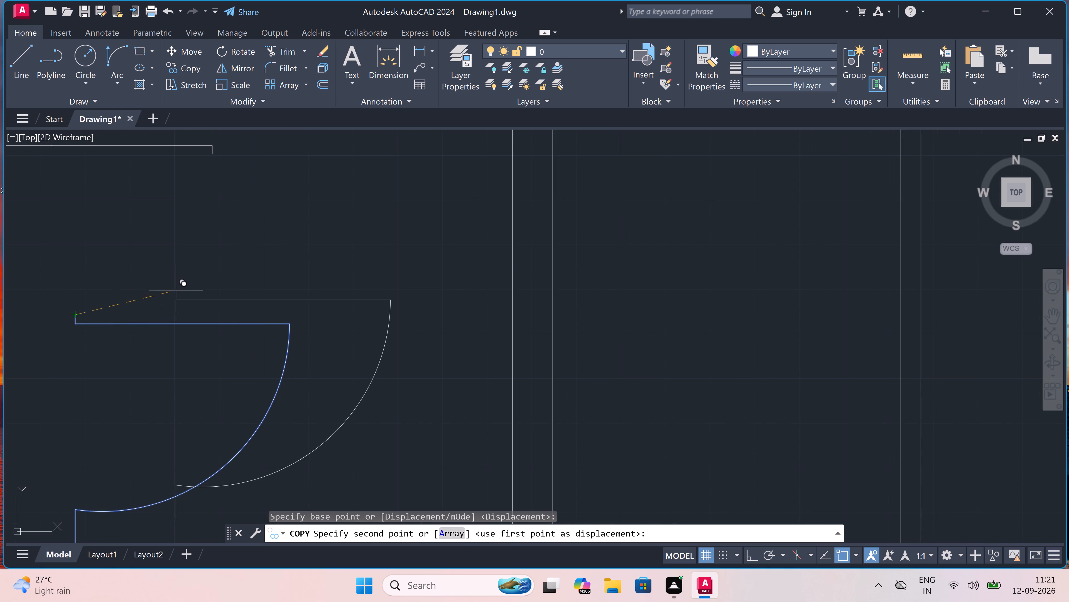
scroll(202, 297, "down", 6)
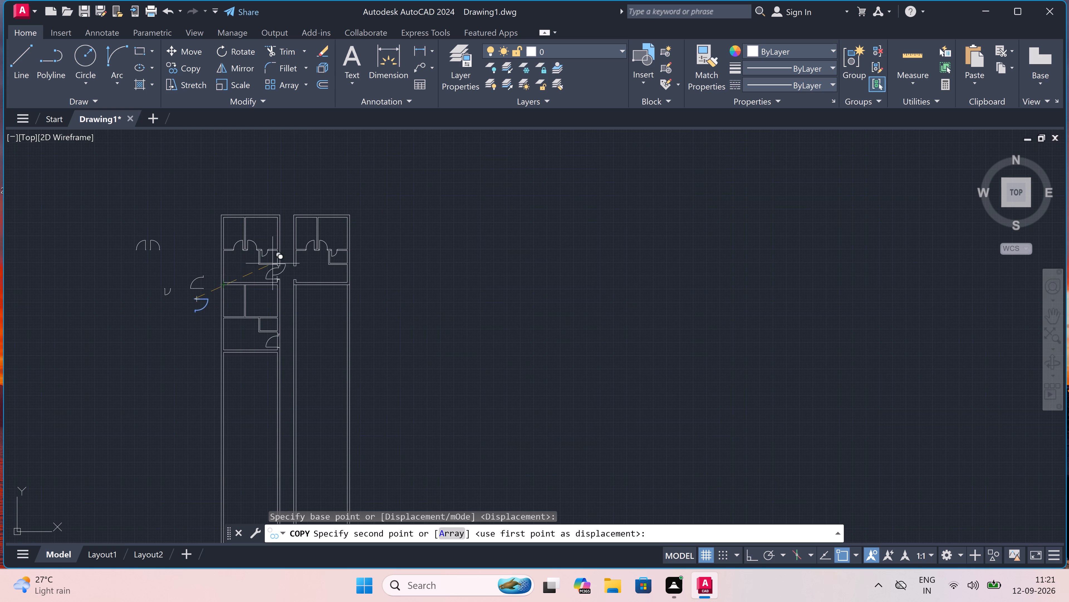
scroll(288, 262, "up", 5)
scroll(302, 269, "down", 1)
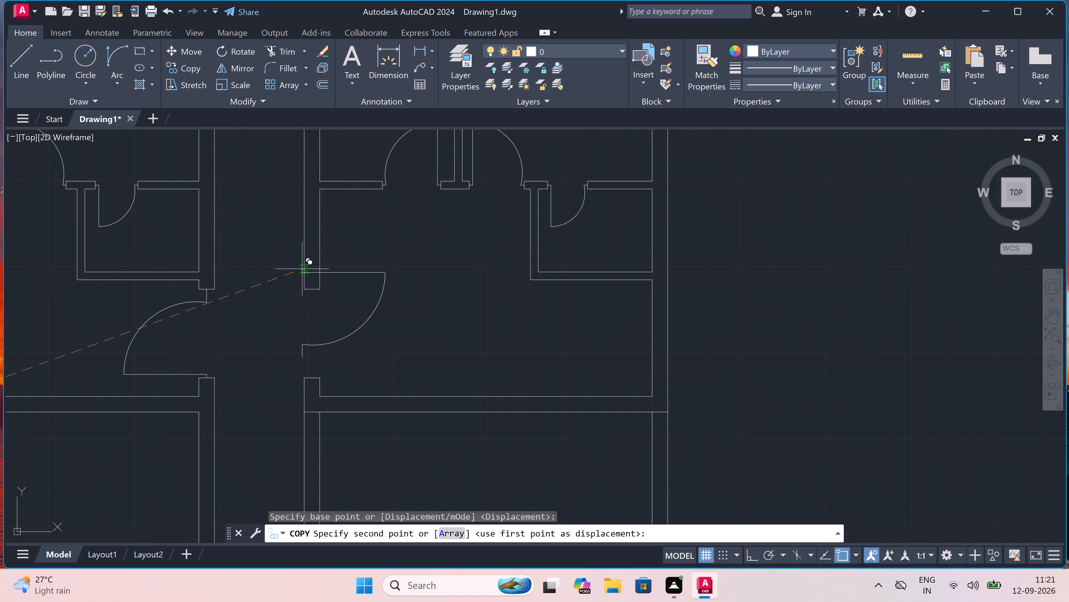
scroll(308, 270, "up", 4)
scroll(317, 298, "down", 3)
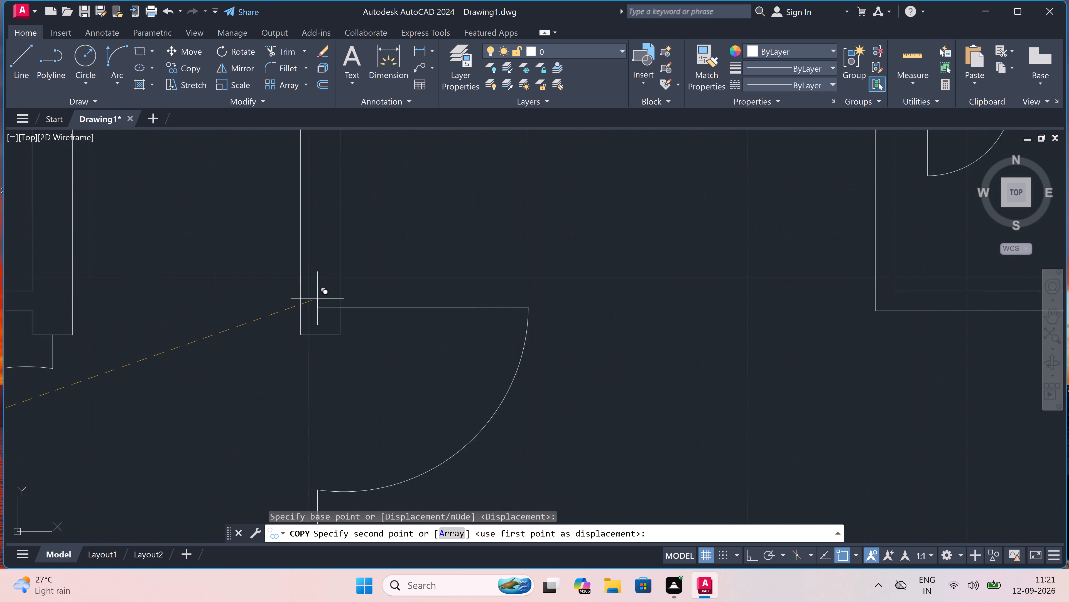
scroll(317, 329, "up", 1)
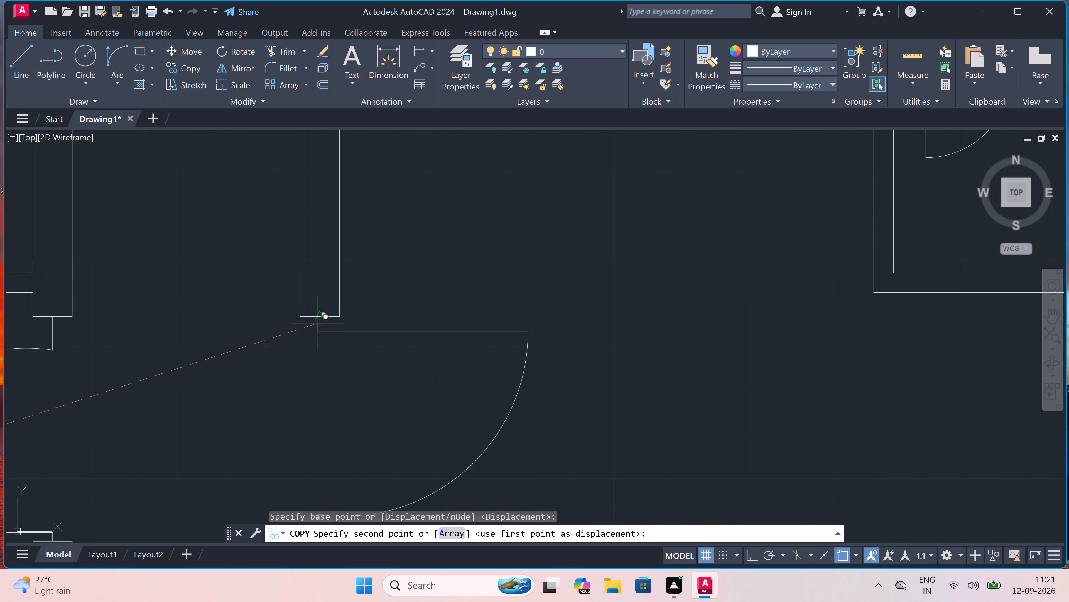
left_click(321, 318)
scroll(333, 275, "down", 4)
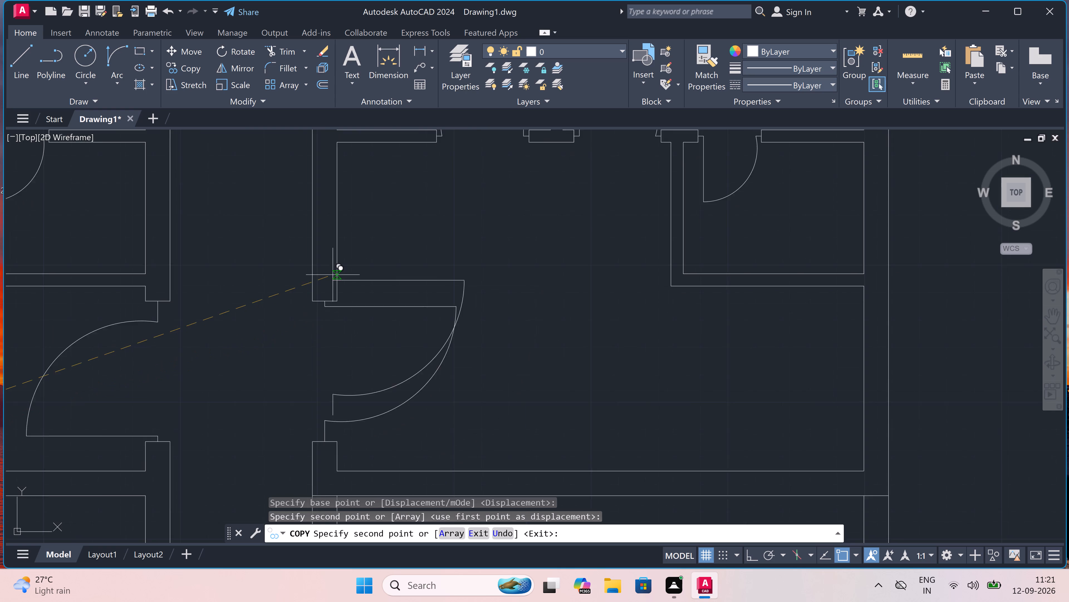
scroll(332, 338, "up", 3)
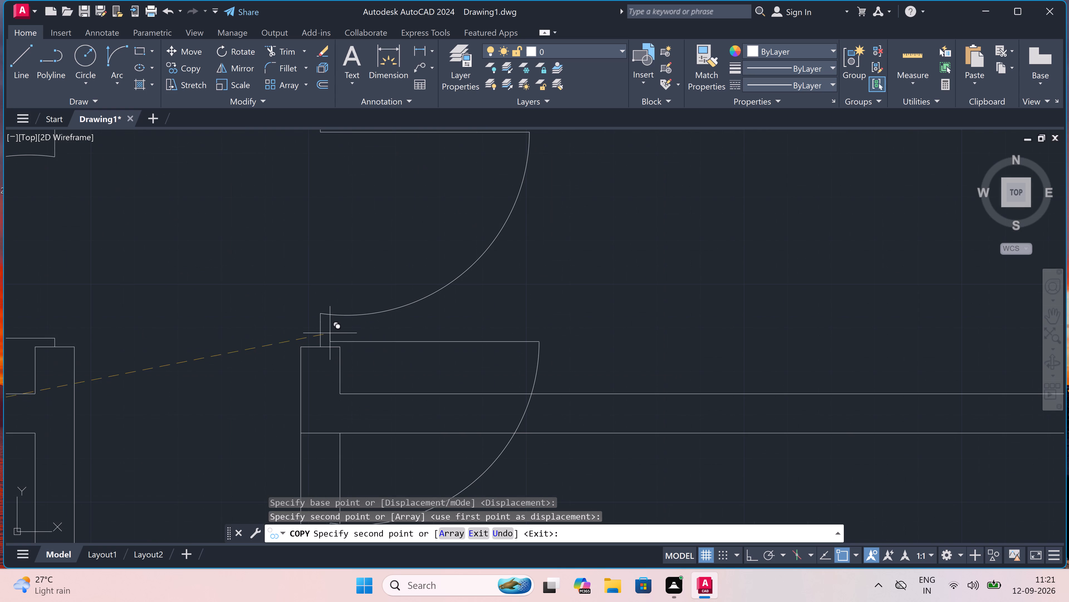
key("Escape")
Draw two short vertical lines across the partition below the left plan's two middle rooms, one on each side of the dividing partition.
scroll(296, 274, "down", 6)
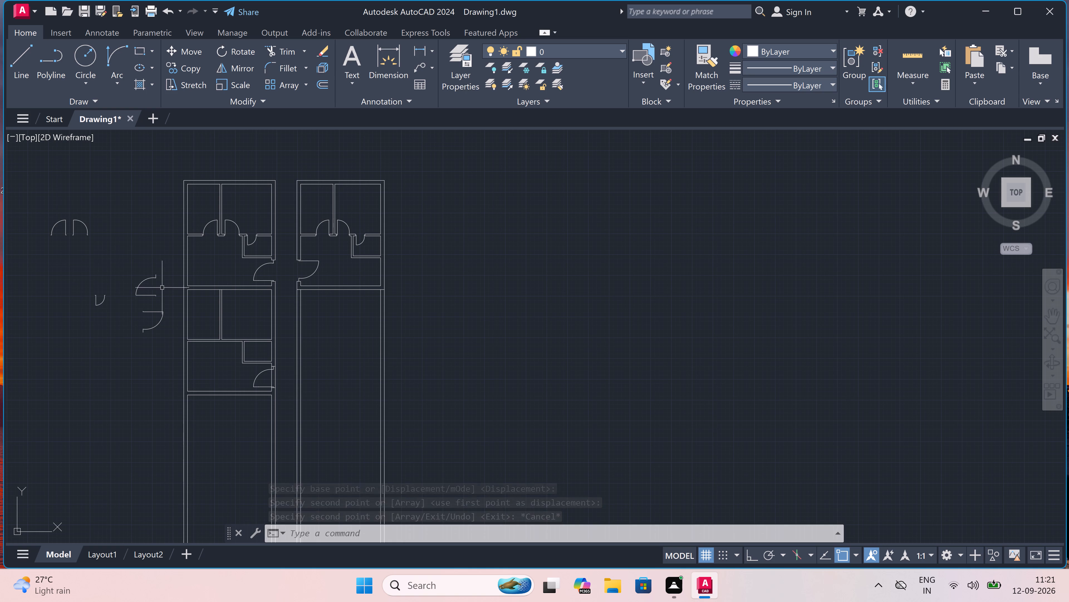
type("l")
key("space")
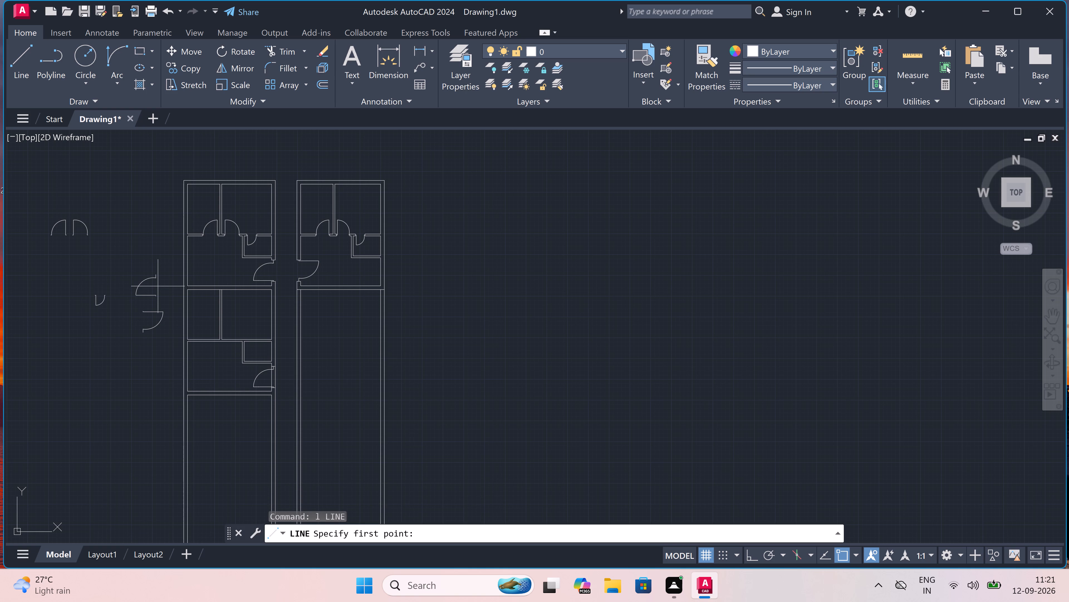
scroll(211, 334, "up", 4)
scroll(249, 364, "up", 1)
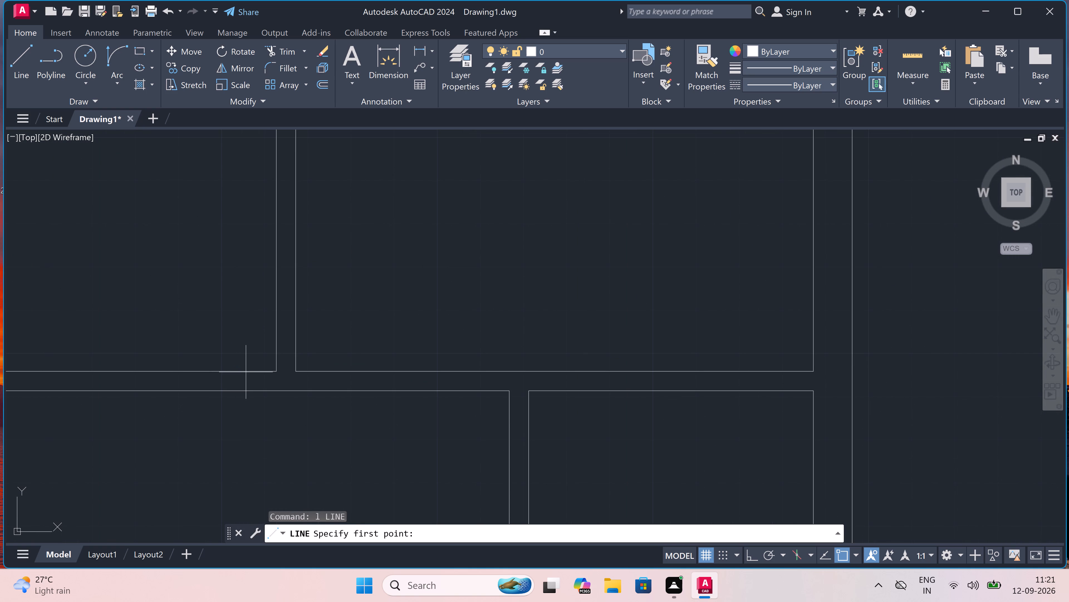
left_click(246, 371)
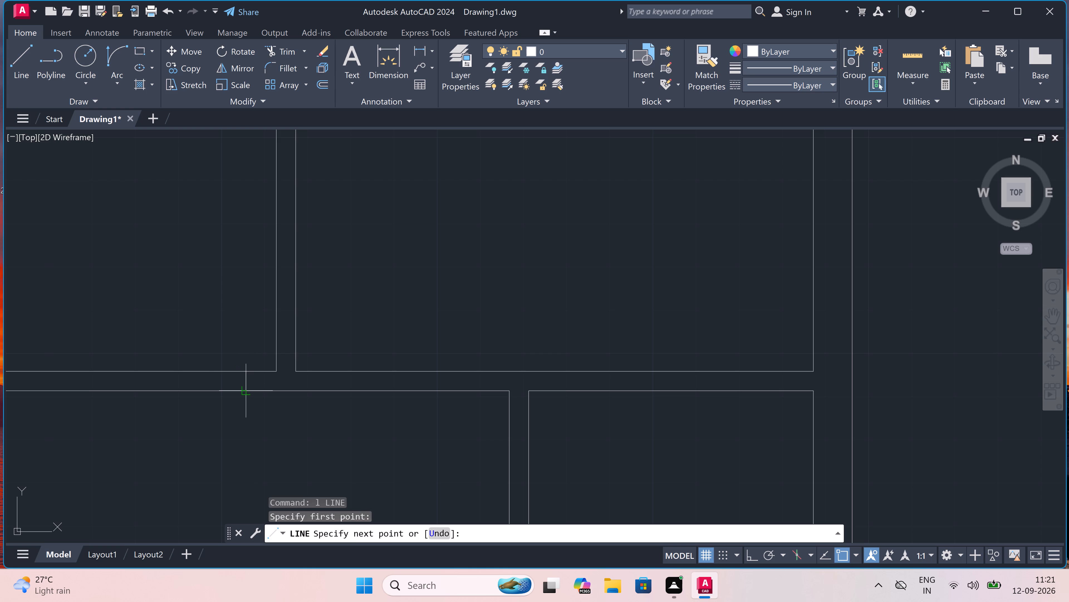
key("F8")
left_click(249, 391)
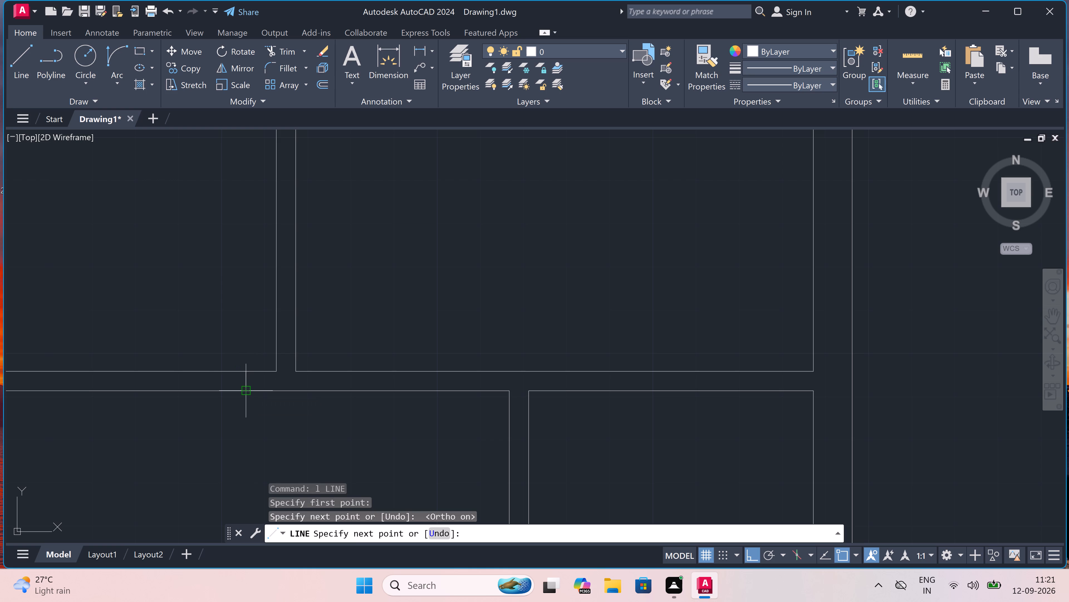
key("Escape")
key("space")
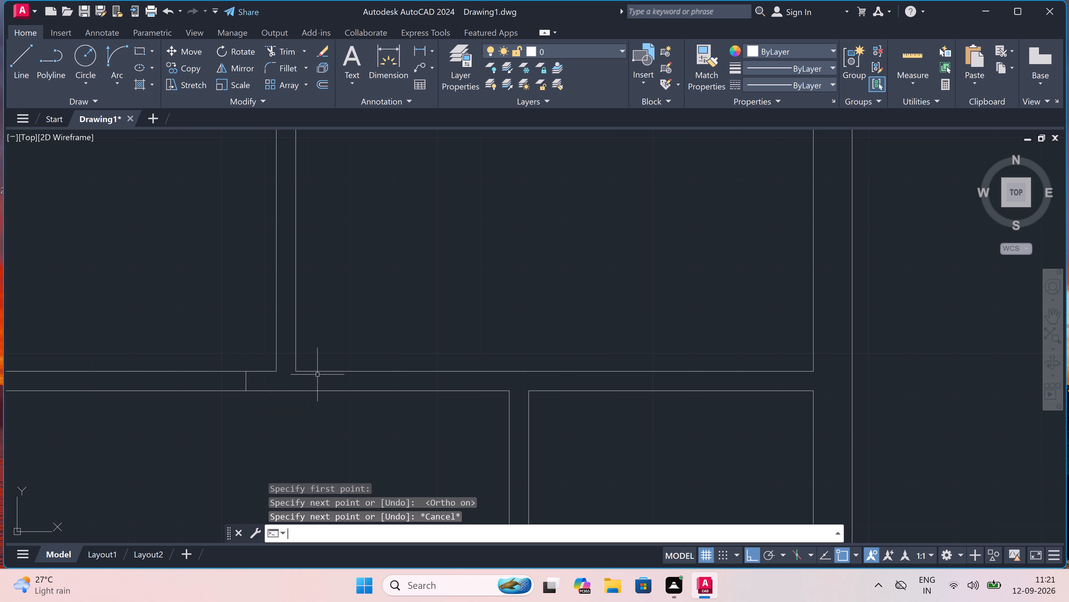
left_click(320, 370)
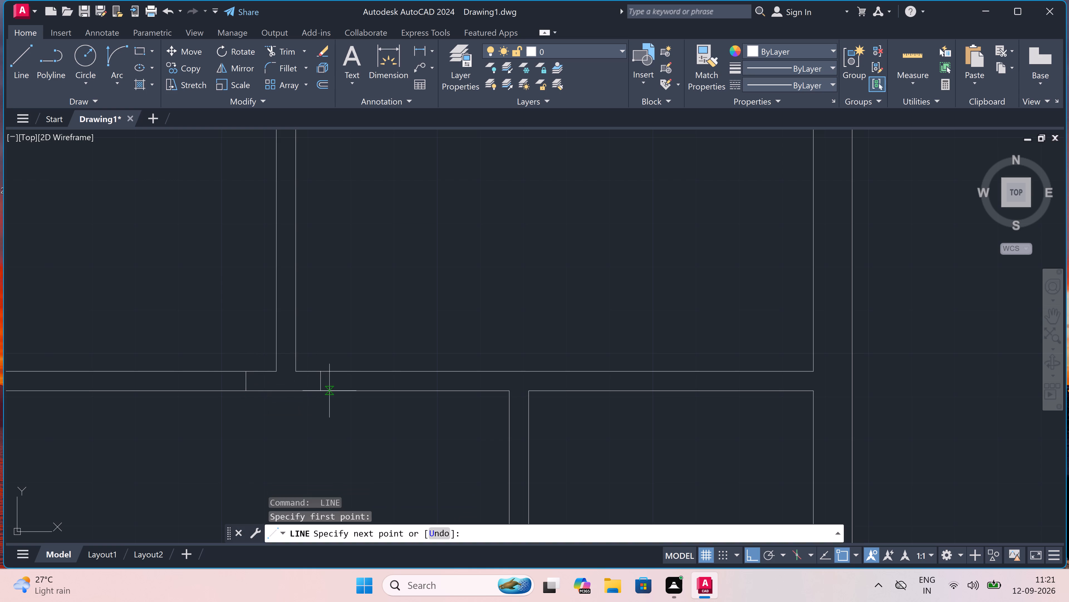
left_click(322, 390)
key("Escape")
Copy the loose pair of room doors, from the left door's hinge-side stub end, to the midpoint of the line left of the dividing partition.
scroll(317, 367, "down", 2)
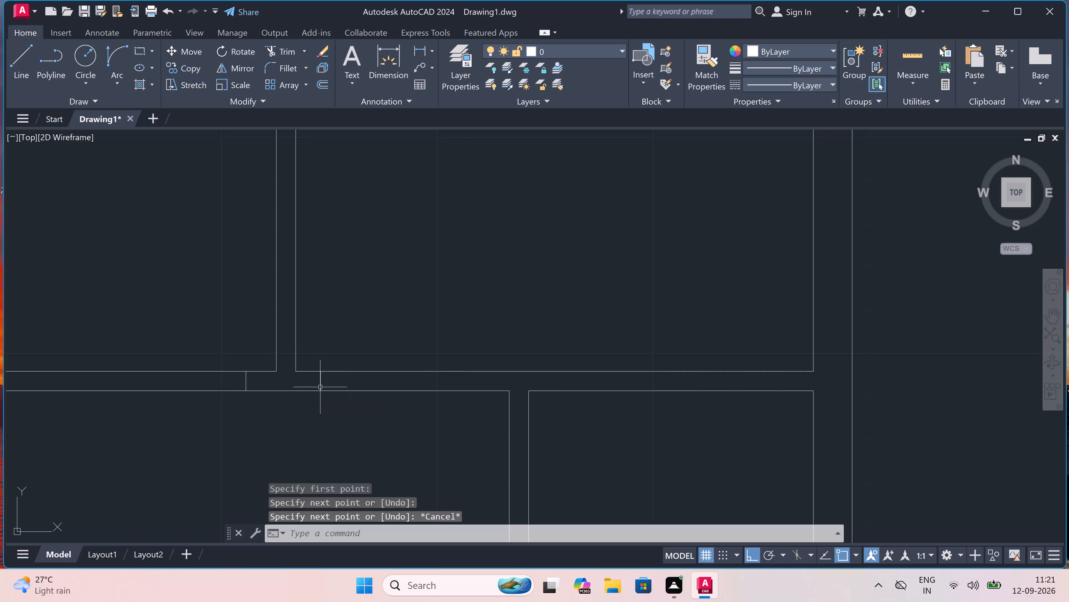
scroll(317, 367, "down", 4)
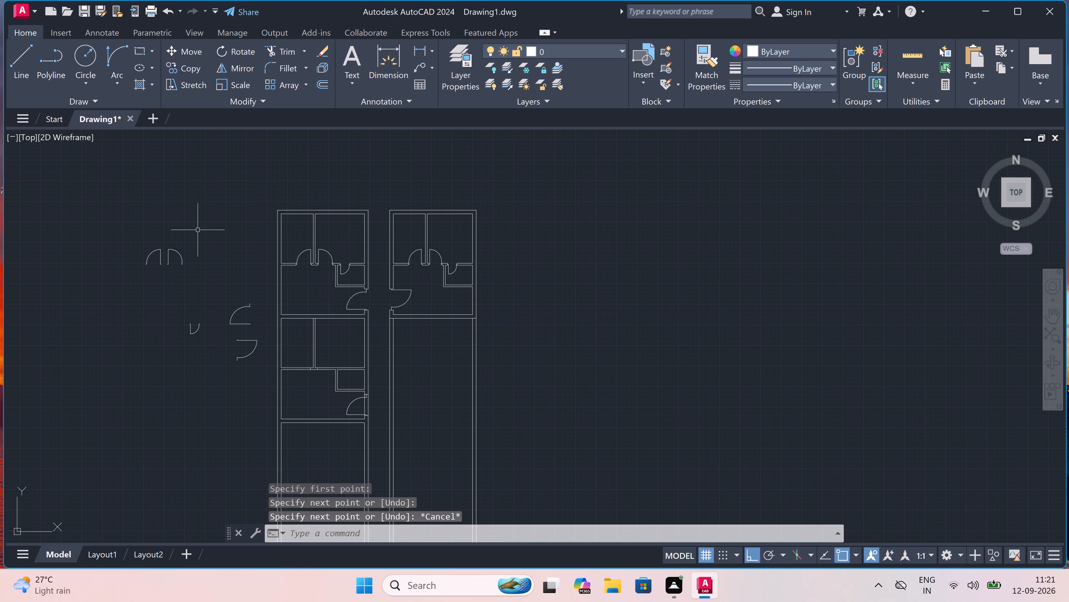
left_click(198, 230)
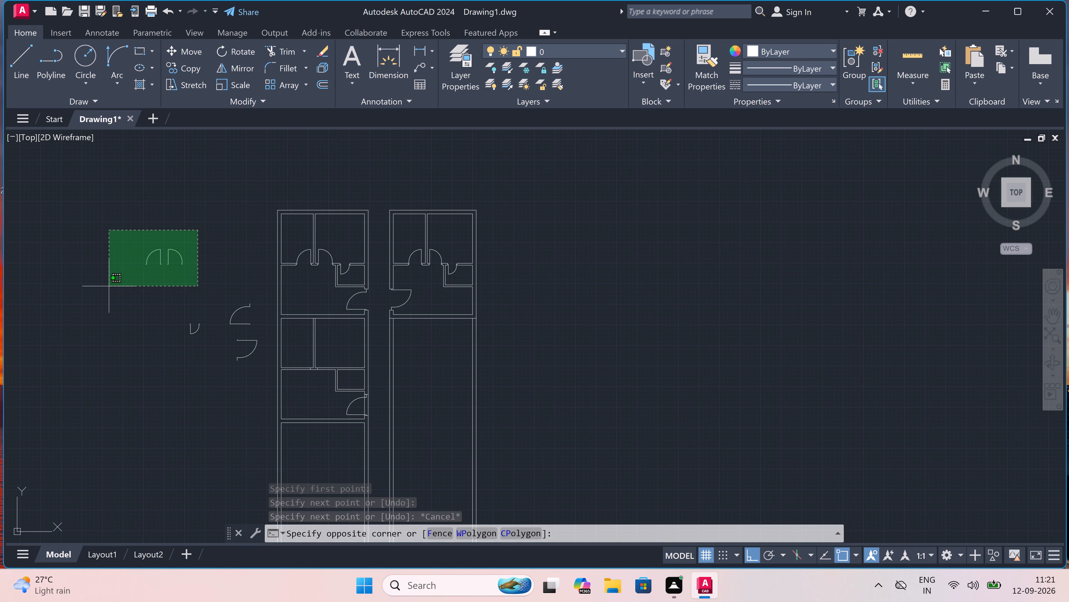
left_click(84, 302)
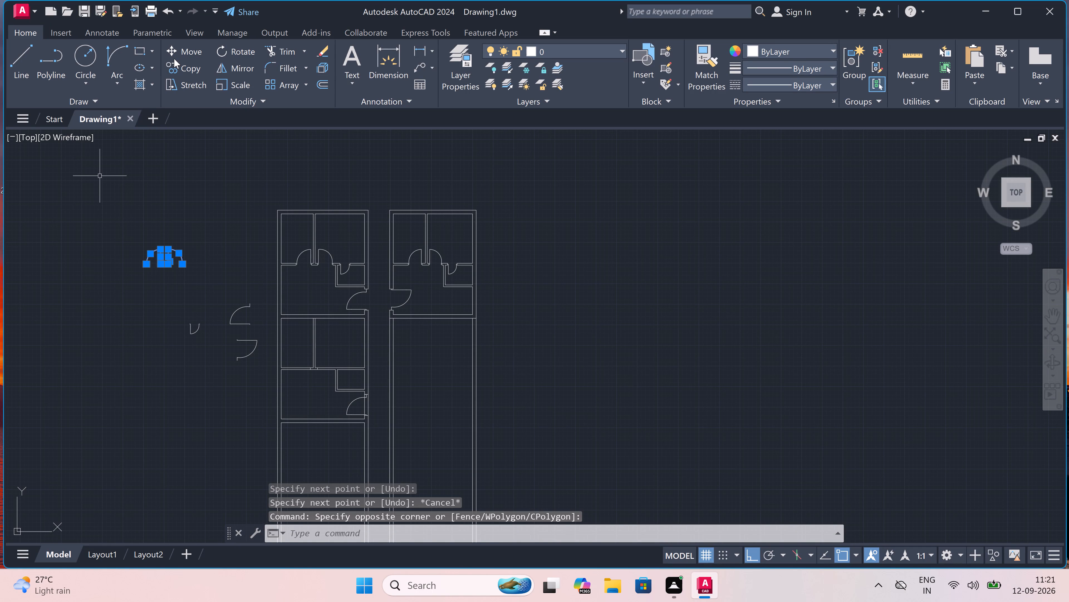
left_click(178, 65)
scroll(146, 253, "up", 1)
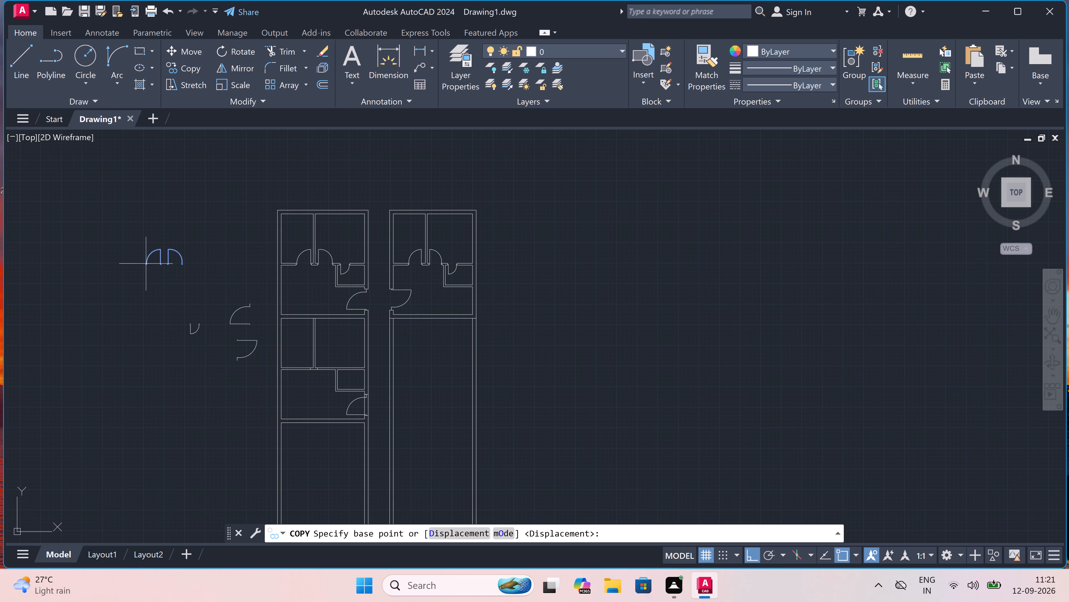
scroll(146, 253, "up", 3)
scroll(139, 301, "up", 3)
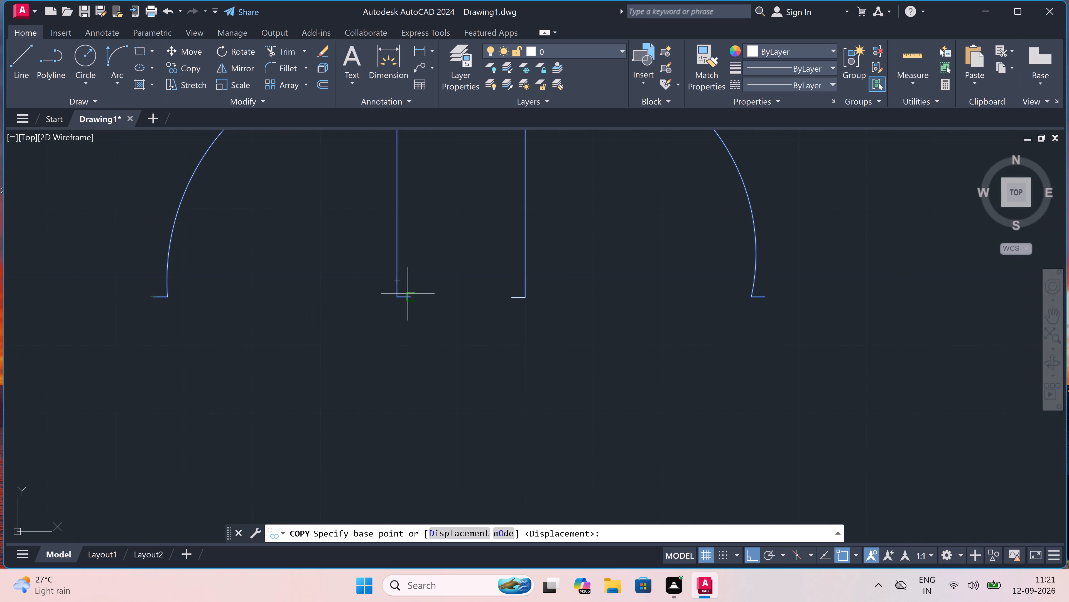
left_click_drag(409, 294, 394, 304)
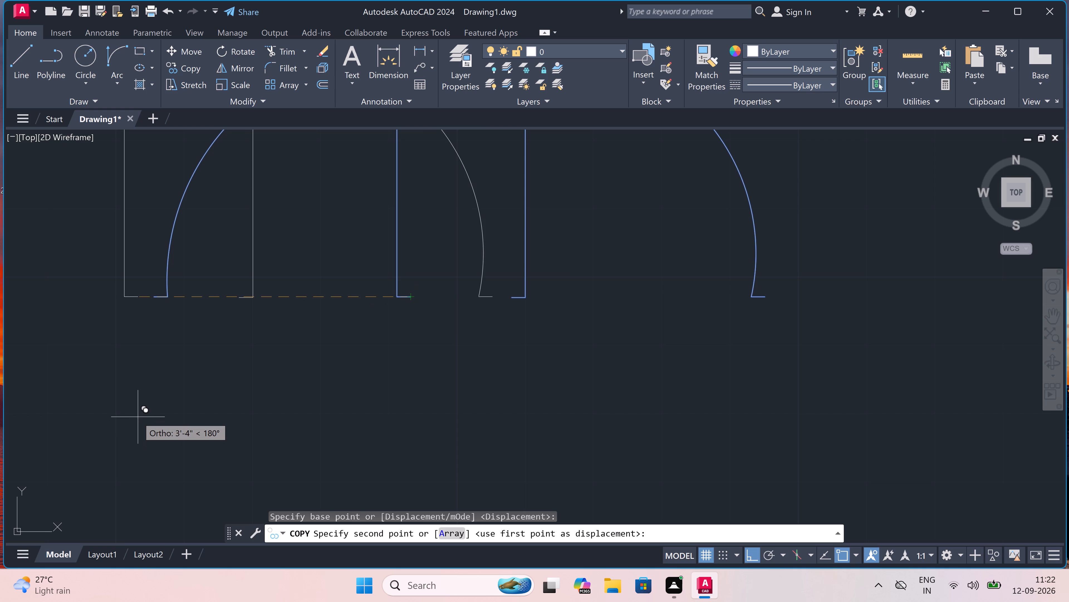
key("F8")
scroll(139, 408, "down", 8)
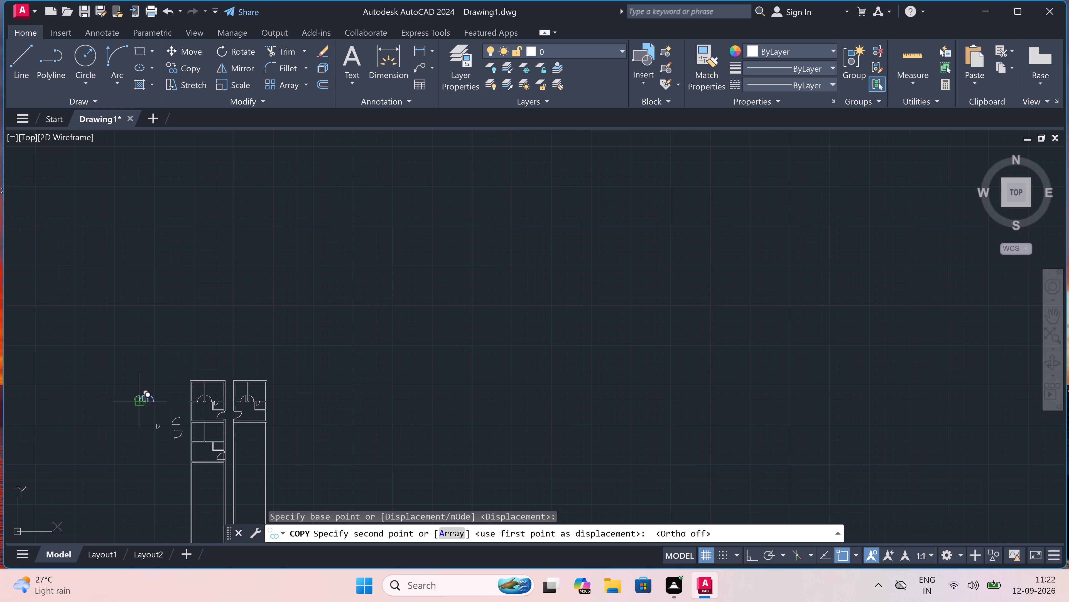
scroll(179, 436, "up", 5)
scroll(255, 425, "down", 3)
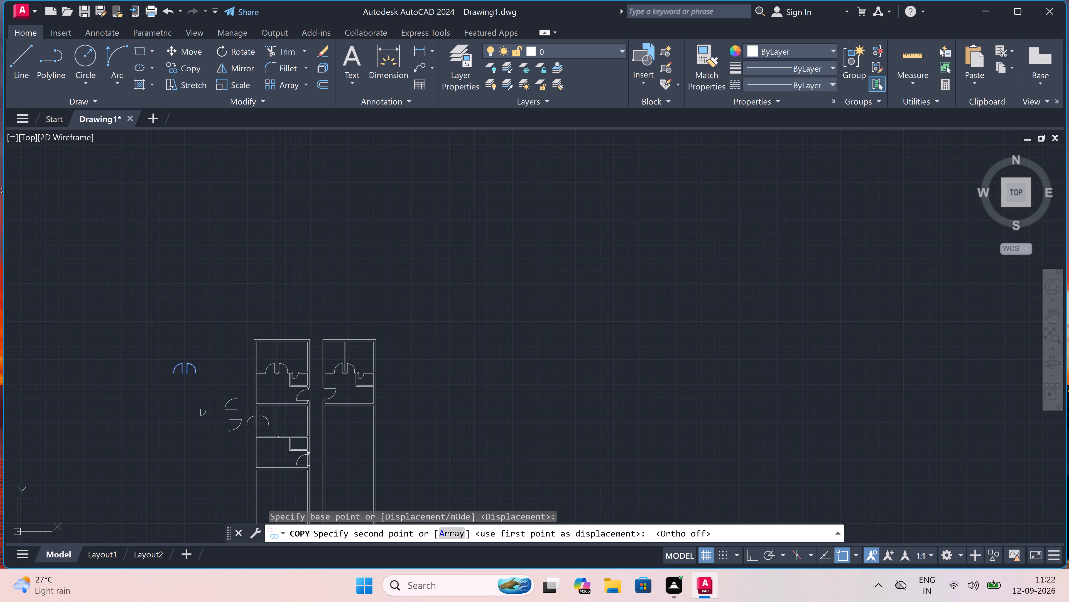
scroll(275, 431, "up", 4)
scroll(266, 453, "up", 3)
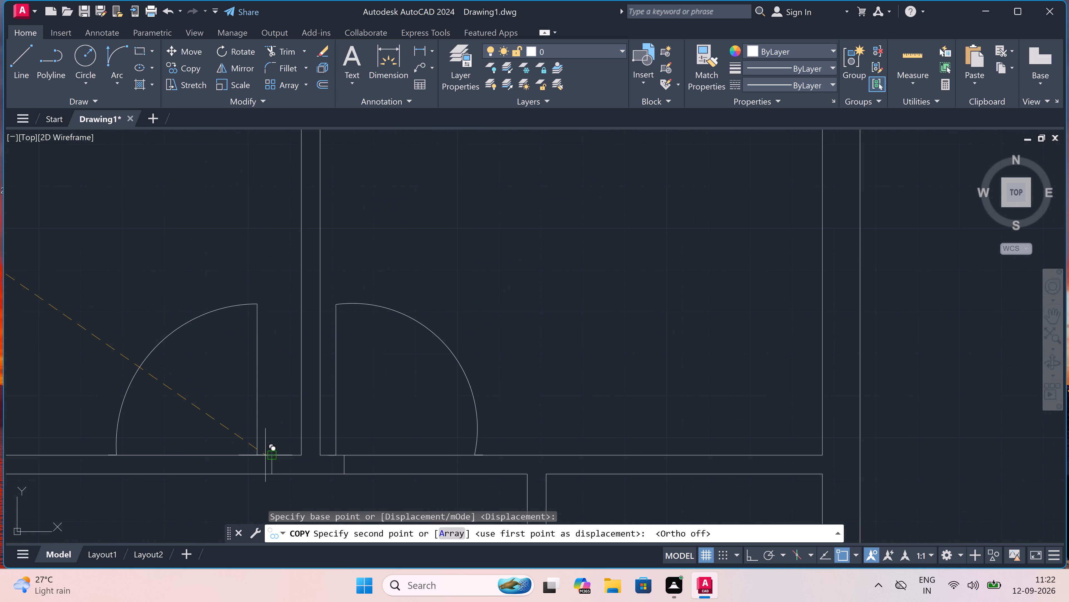
scroll(265, 466, "up", 3)
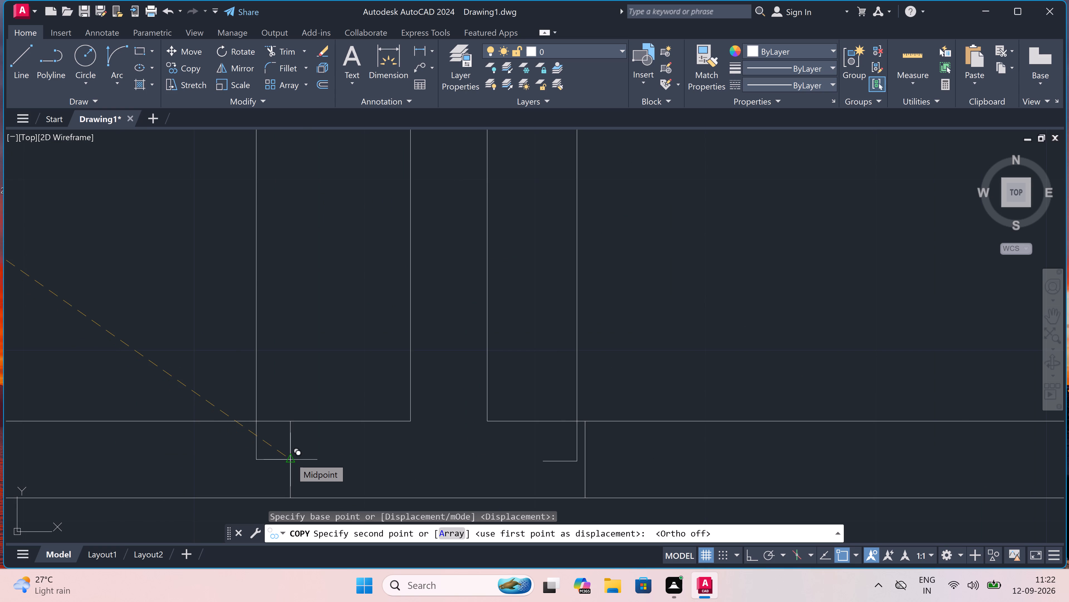
left_click(291, 459)
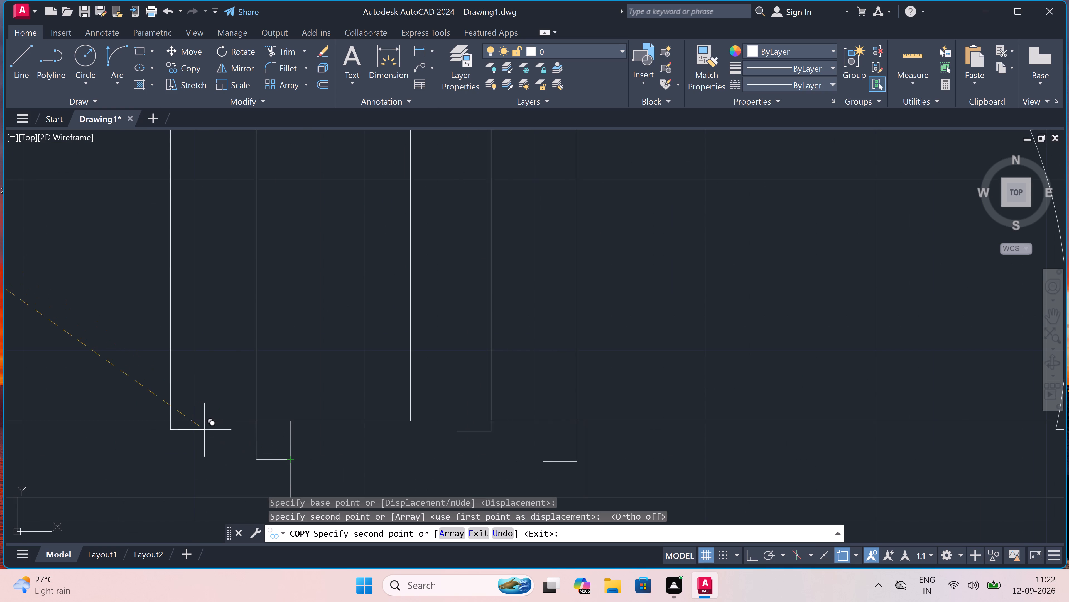
key("Escape")
Delete the short jamb line across the partition beside the copied right-hand door's hinge.
scroll(198, 420, "down", 4)
scroll(245, 442, "up", 4)
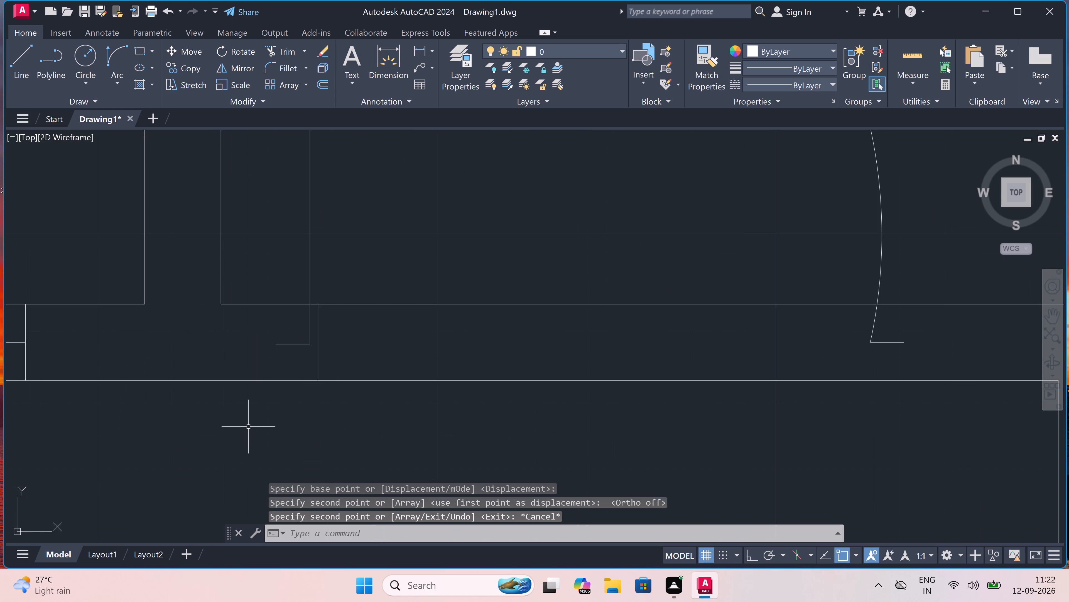
left_click(317, 363)
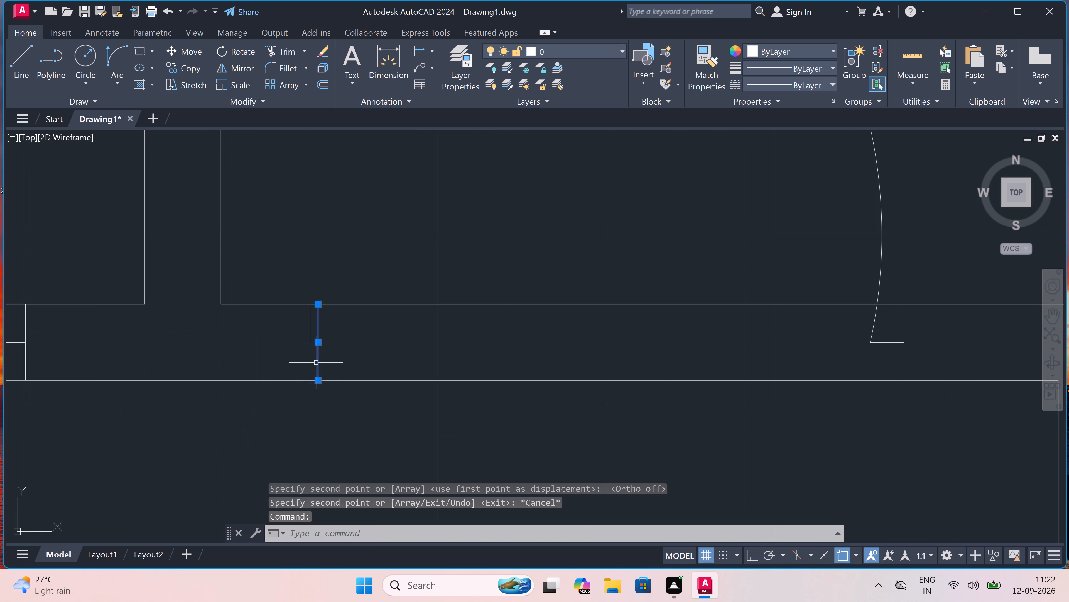
key("Delete")
Draw a jamb line from the copied right-hand door's hinge-side stub end up to the partition's upper line.
type("l")
key("space")
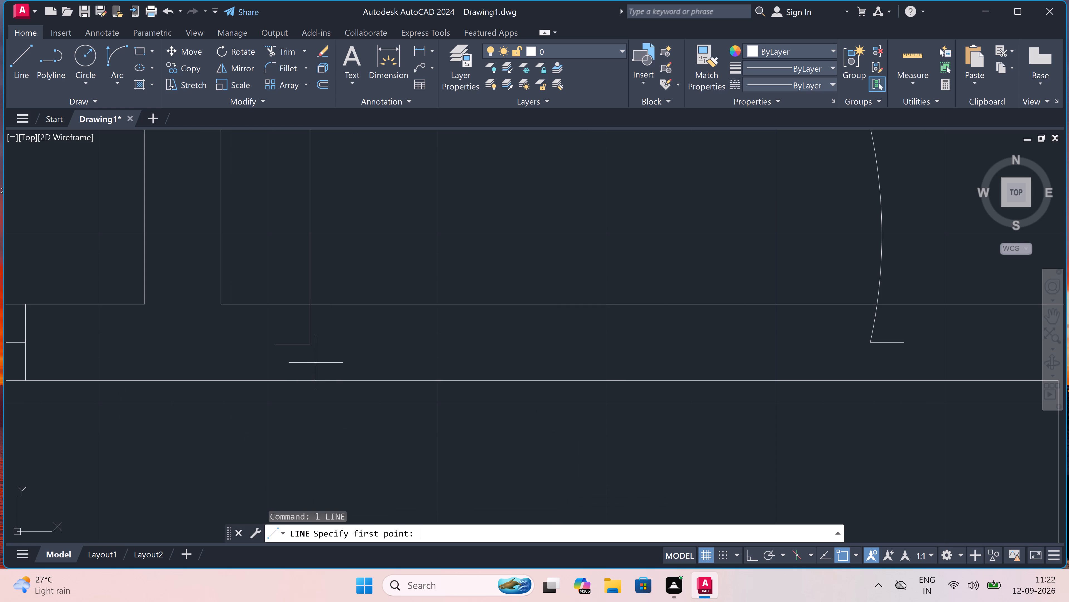
left_click(273, 342)
left_click(275, 306)
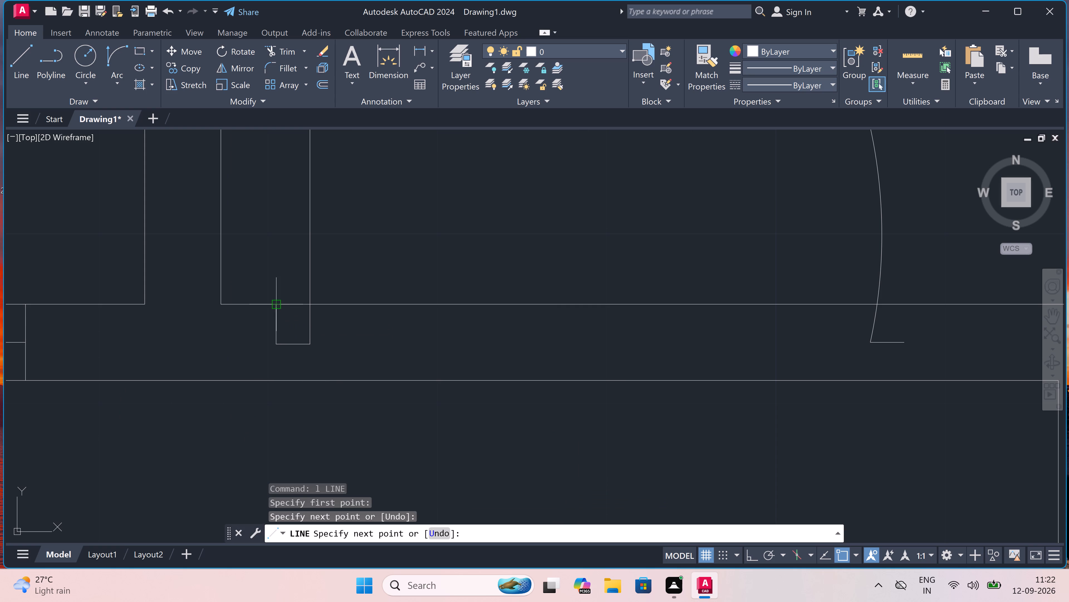
Draw jamb lines across the full wall thickness at both ends of the right-hand arc door in the lower unit.
key("F8")
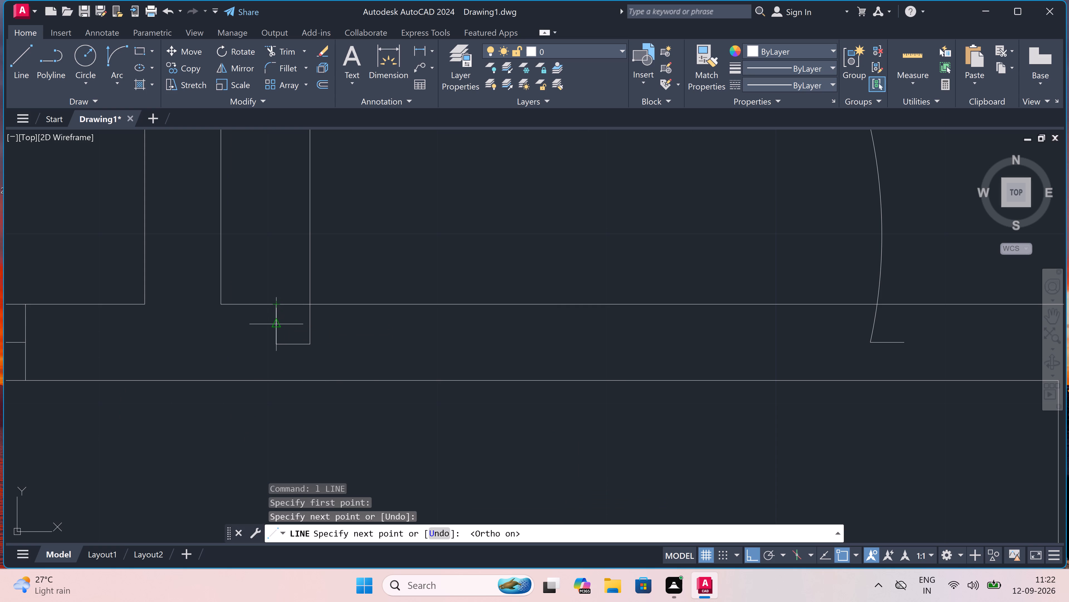
left_click(275, 382)
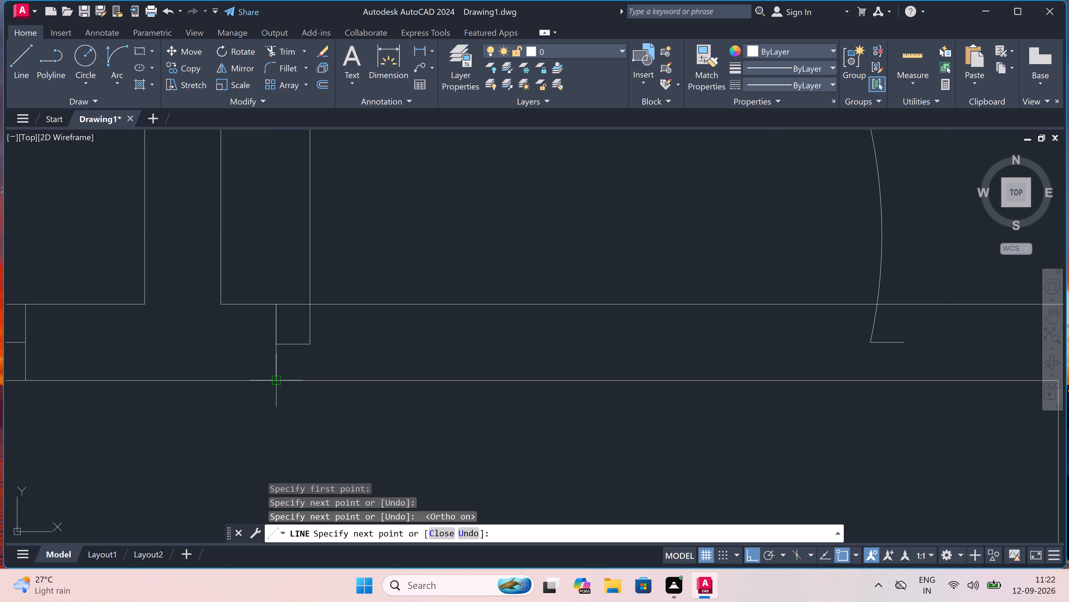
key("Escape")
scroll(270, 377, "down", 6)
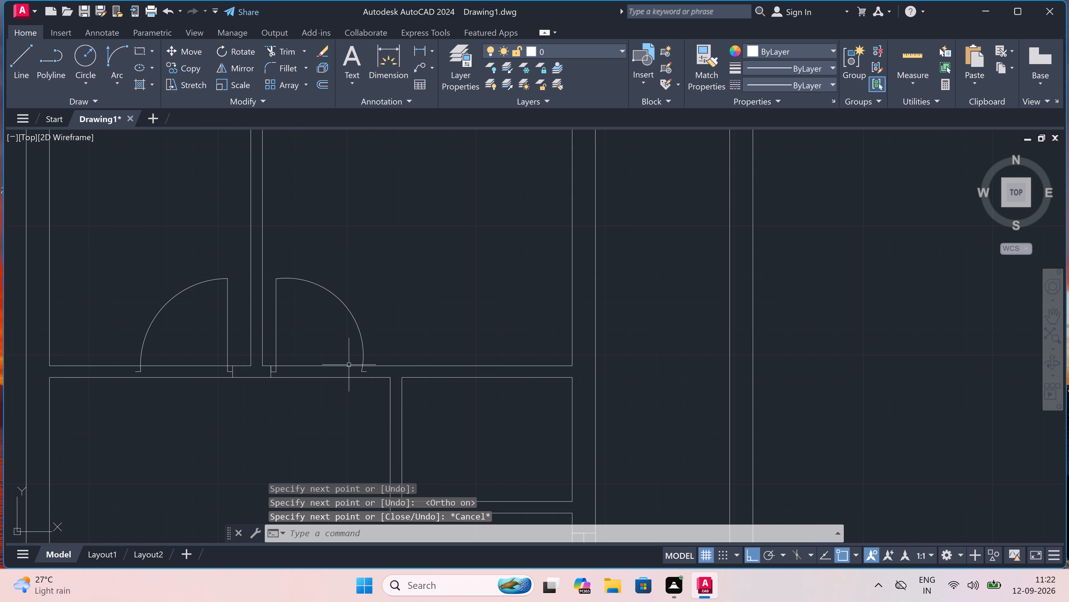
key("space")
scroll(369, 373, "up", 4)
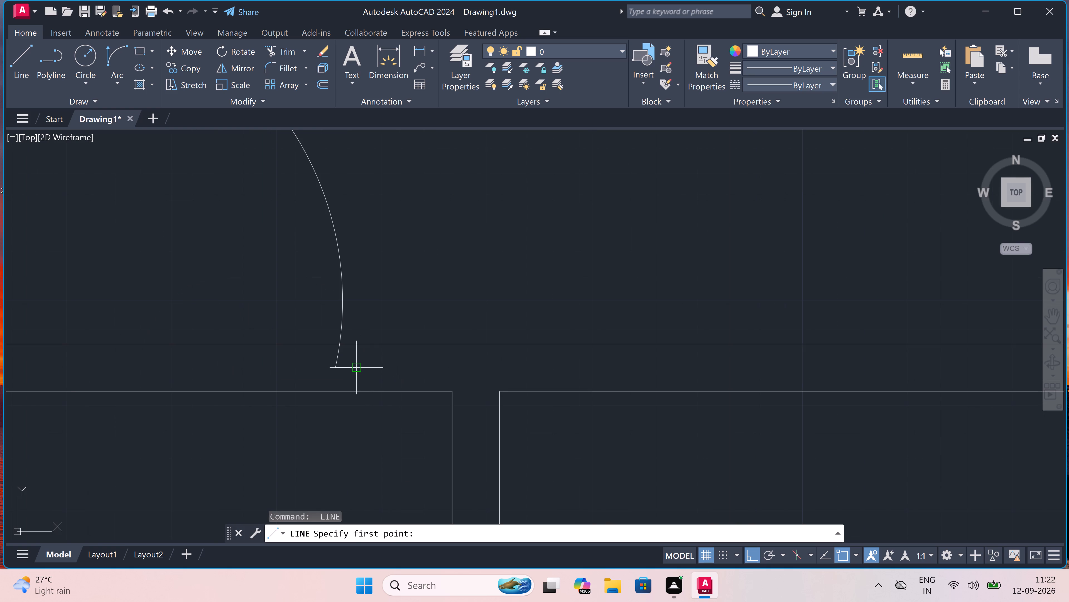
left_click(355, 363)
left_click(356, 344)
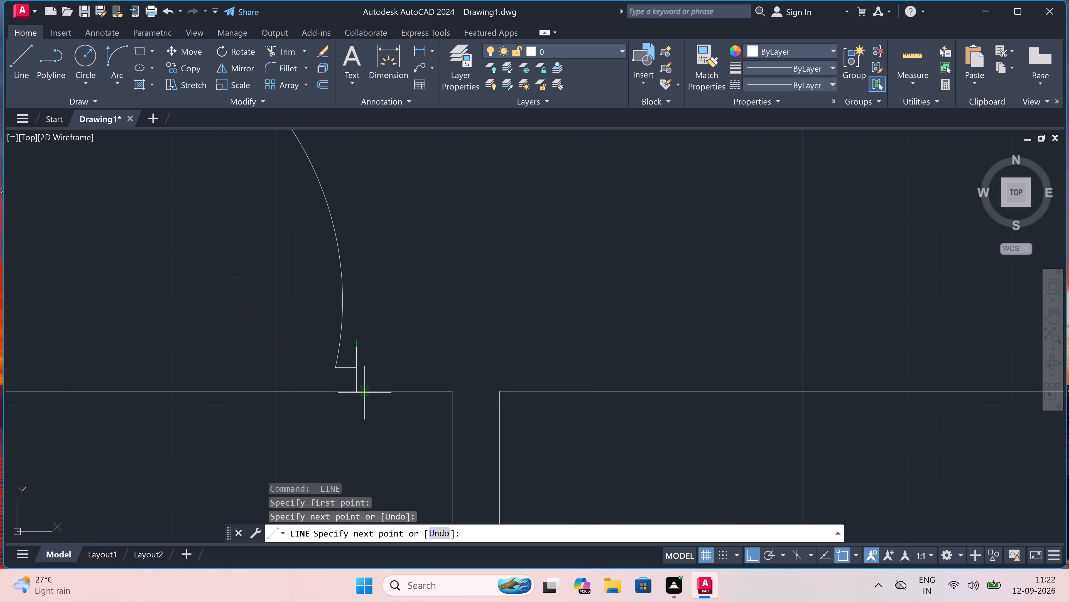
left_click(355, 391)
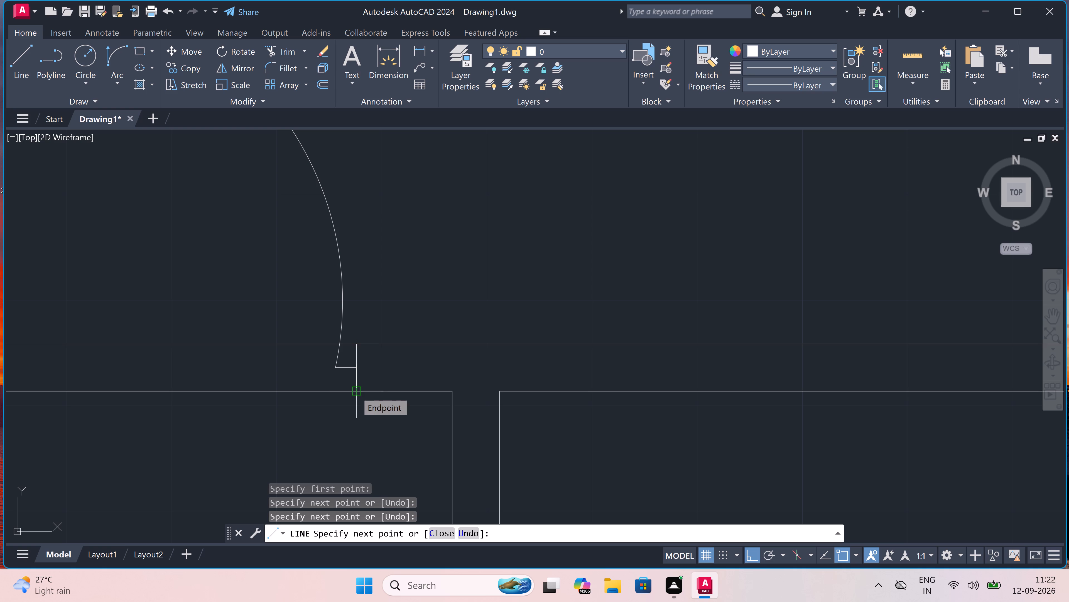
scroll(355, 391, "down", 6)
key("Escape")
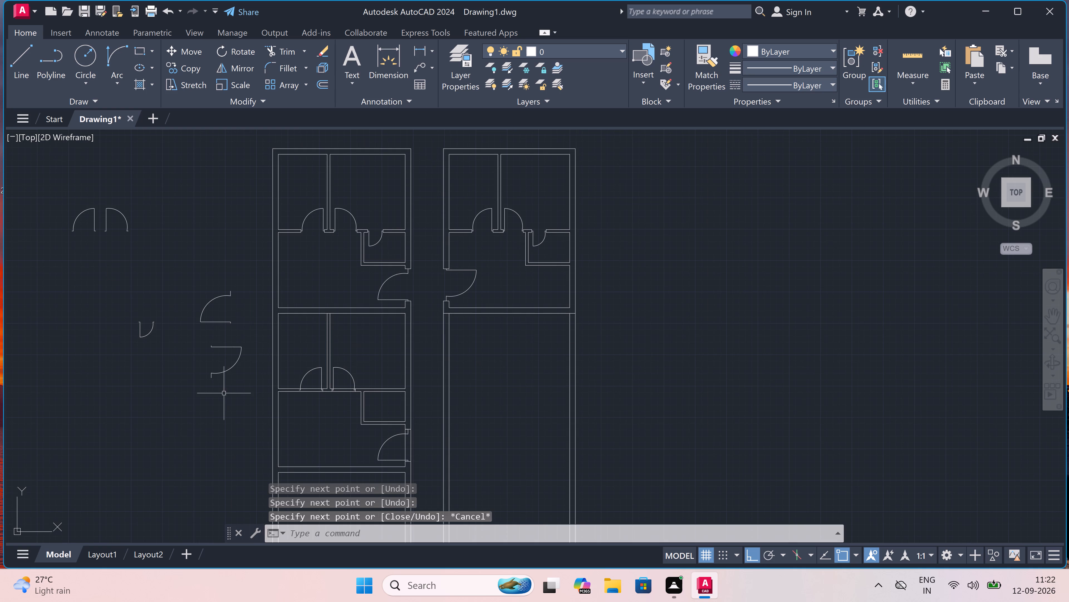
Draw a jamb line across the wall thickness at the latch end of the left-hand arc door.
scroll(298, 391, "up", 7)
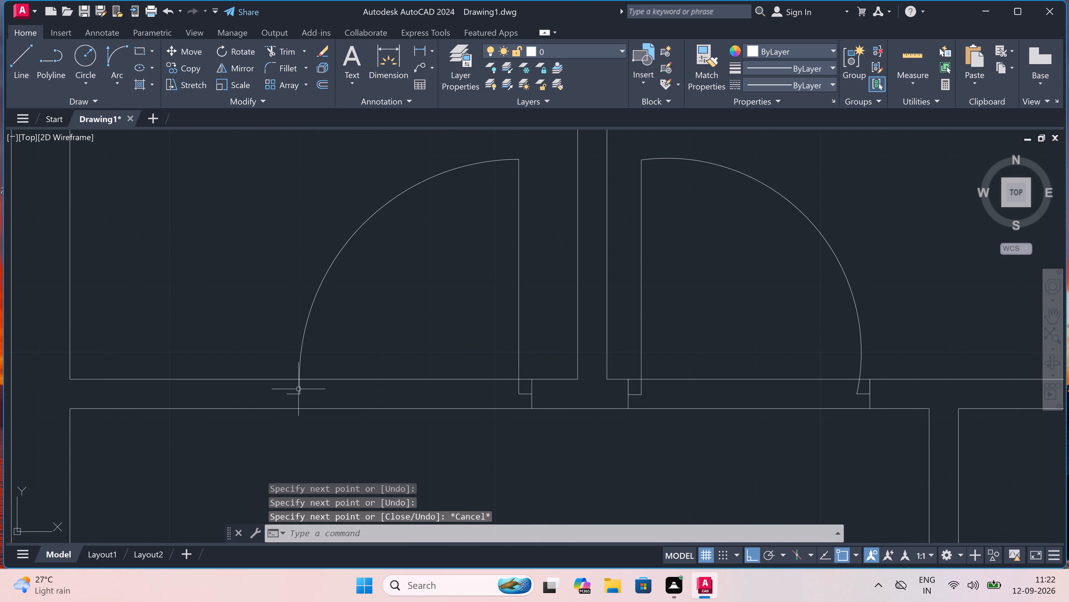
scroll(279, 398, "up", 3)
key("space")
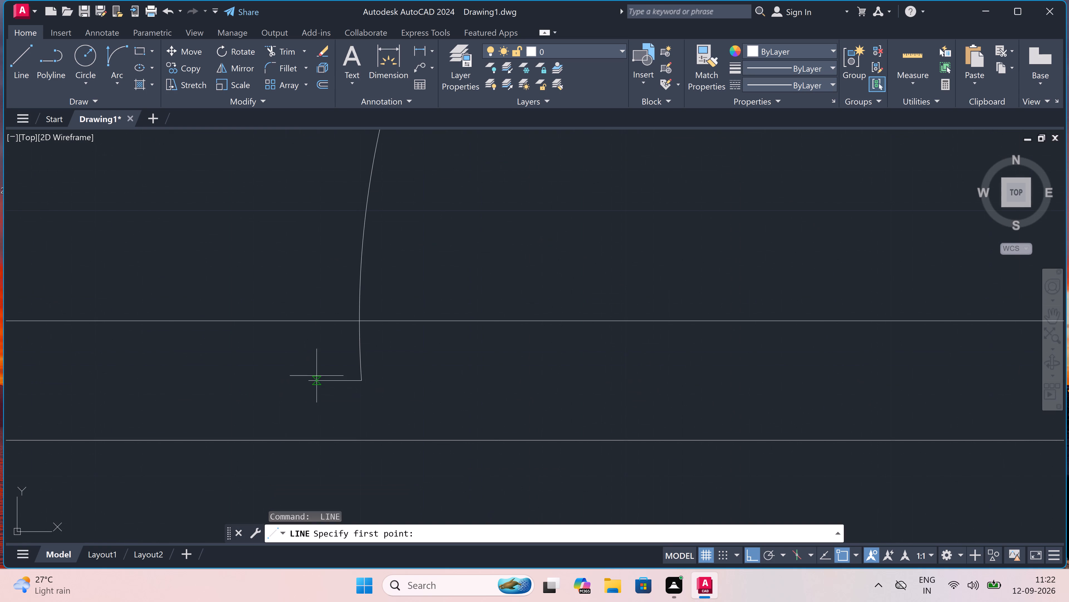
left_click(307, 380)
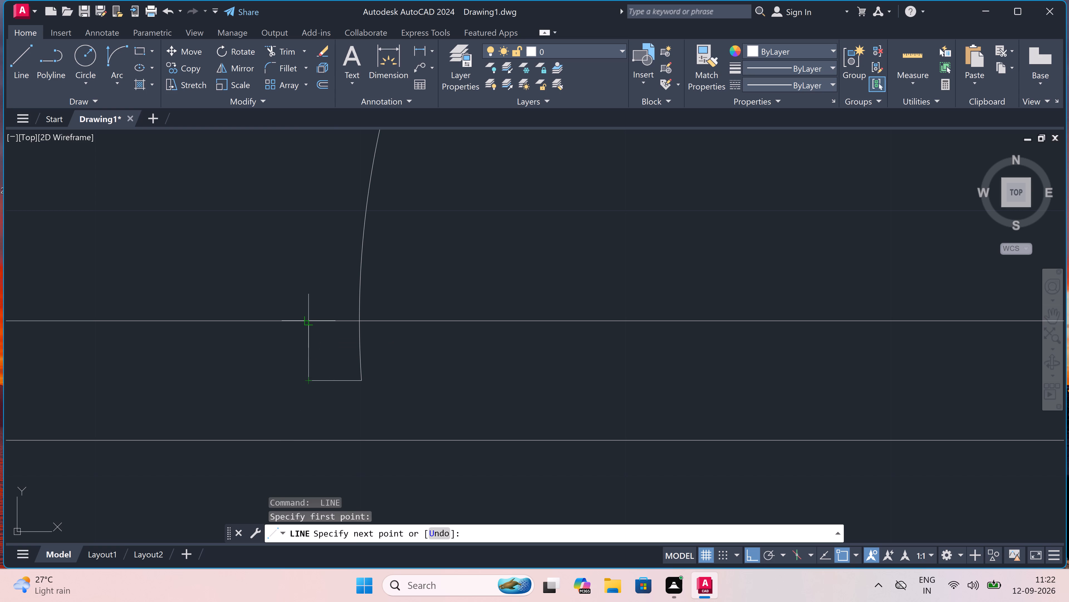
left_click(309, 322)
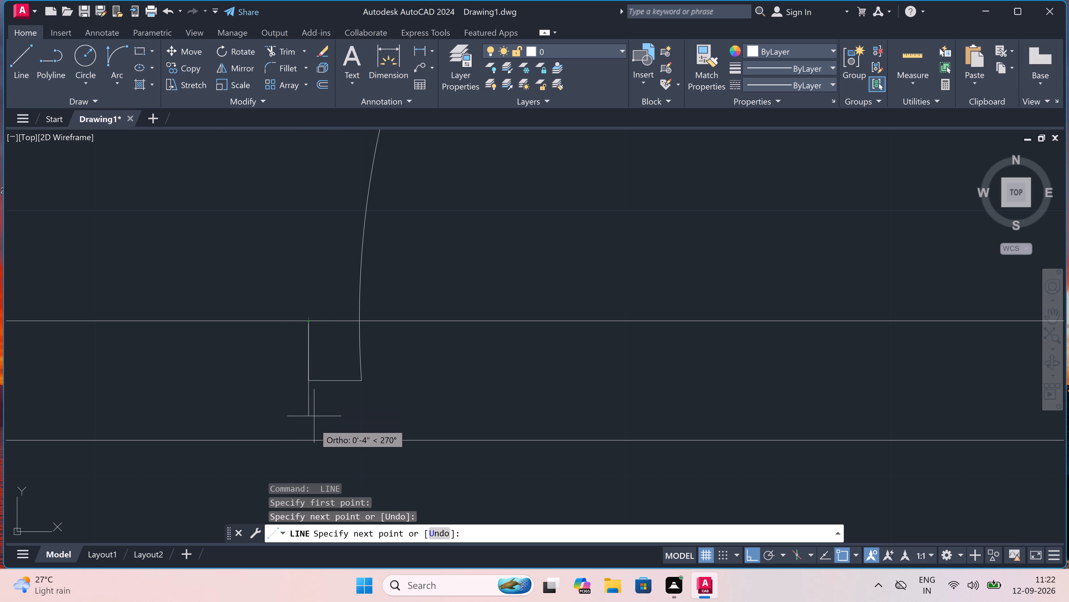
double_click(306, 442)
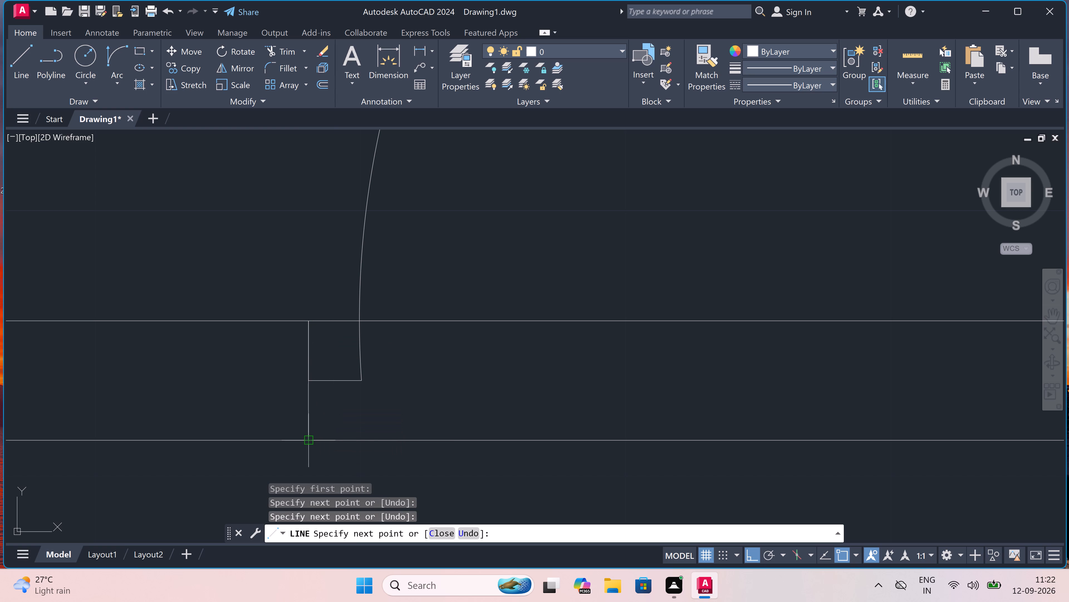
key("Escape")
Draw a jamb line across the wall above the lower unit's small room, just beside the room's inner left corner.
scroll(253, 374, "down", 9)
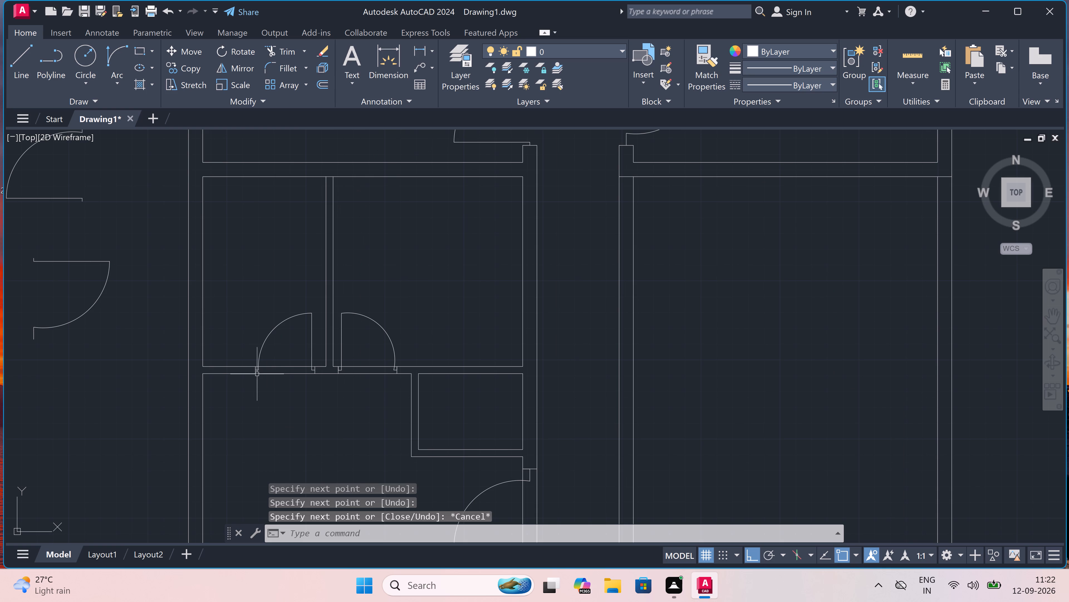
key("space")
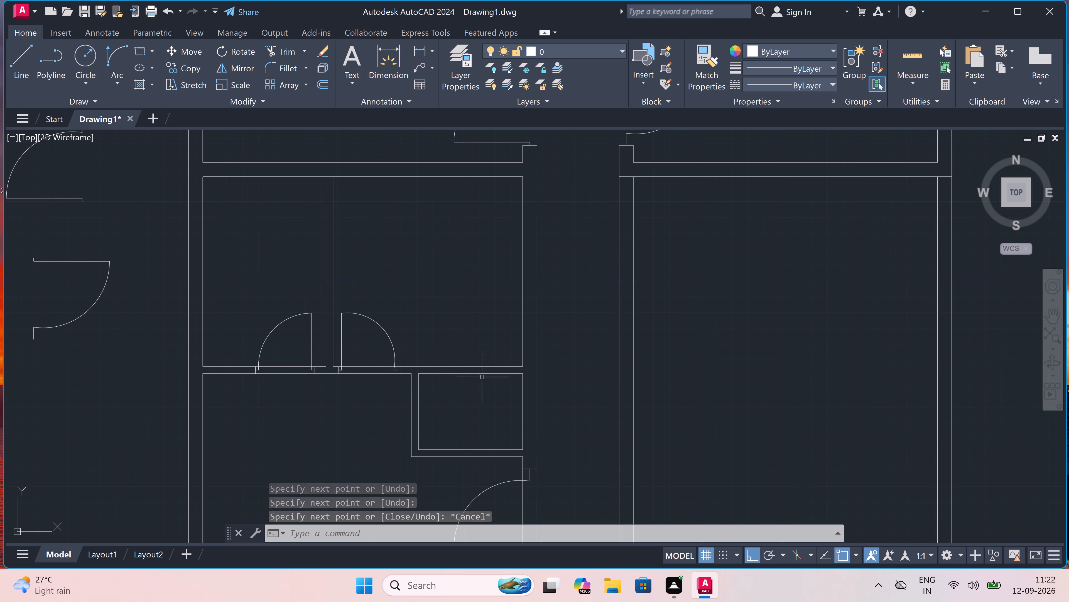
scroll(420, 373, "up", 3)
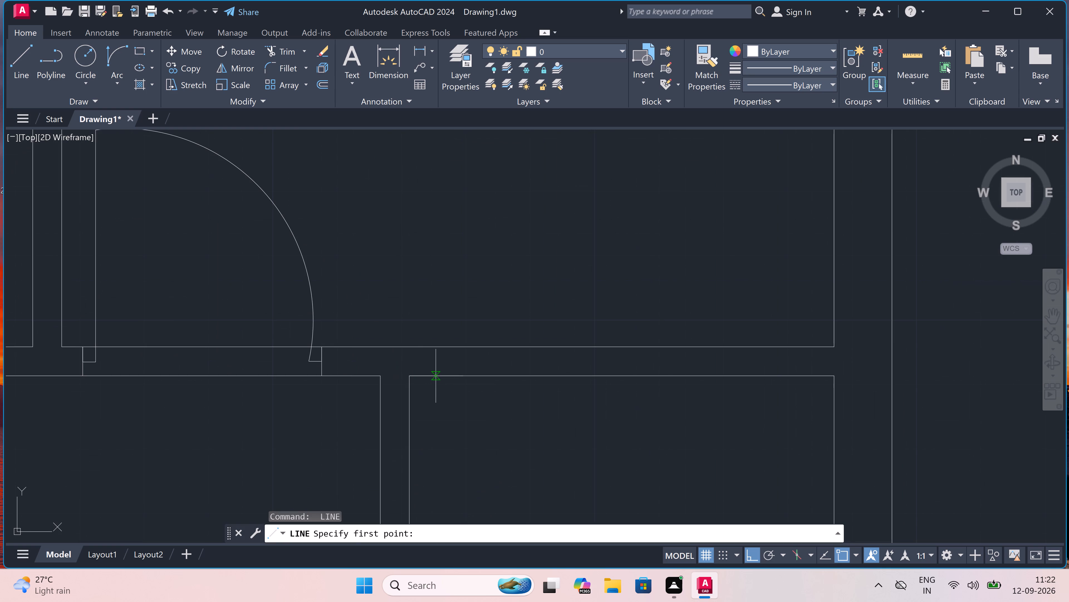
double_click(437, 376)
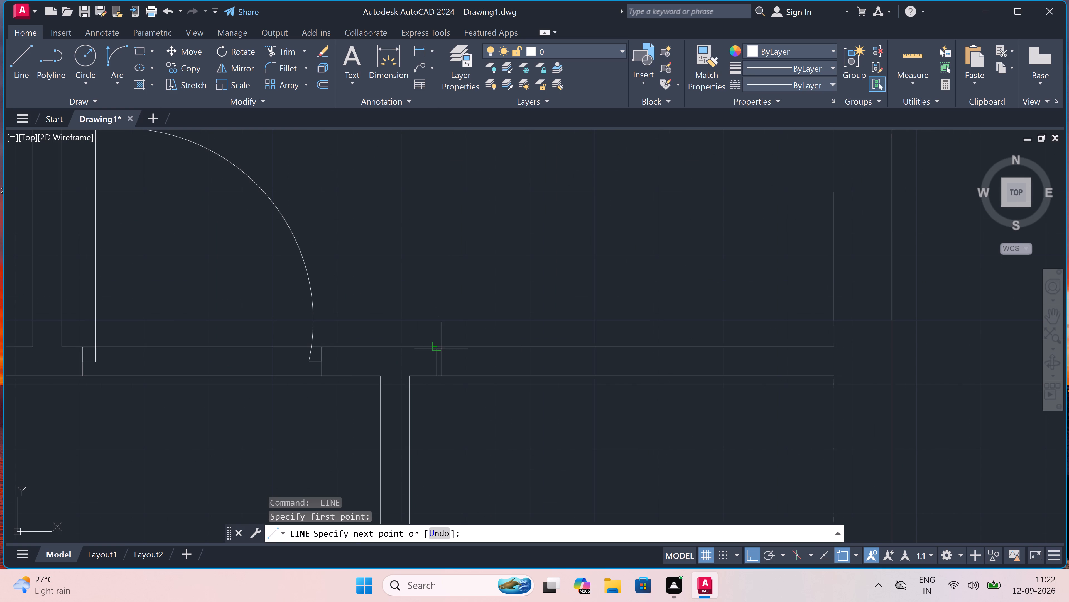
double_click(438, 347)
key("Escape")
Copy the small loose door symbol by its hinge-side frame end onto the midpoint of the small room's jamb line.
scroll(421, 326, "down", 6)
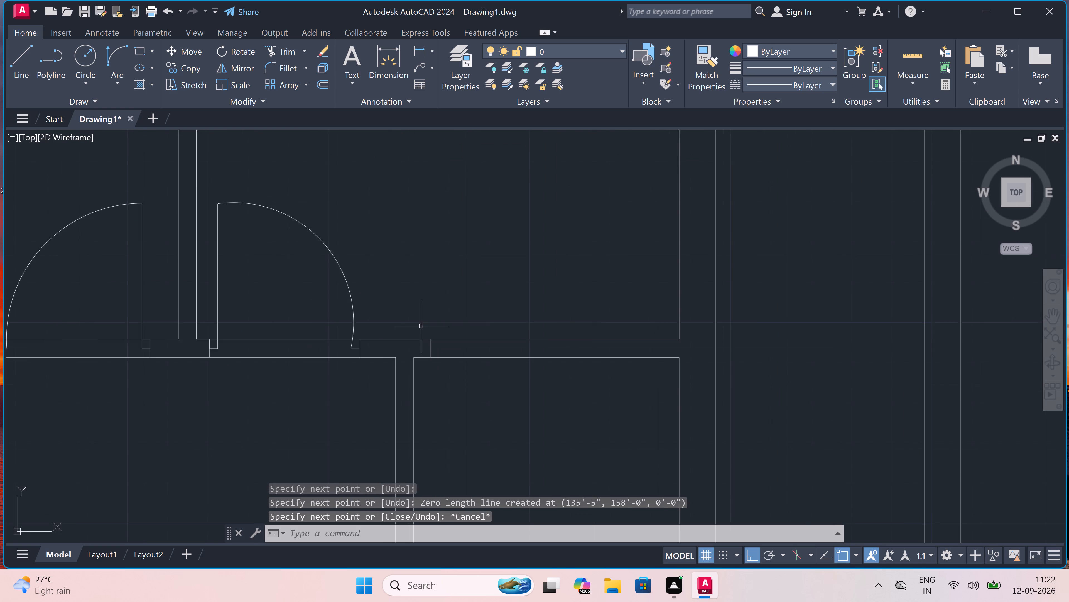
left_click_drag(225, 248, 225, 247)
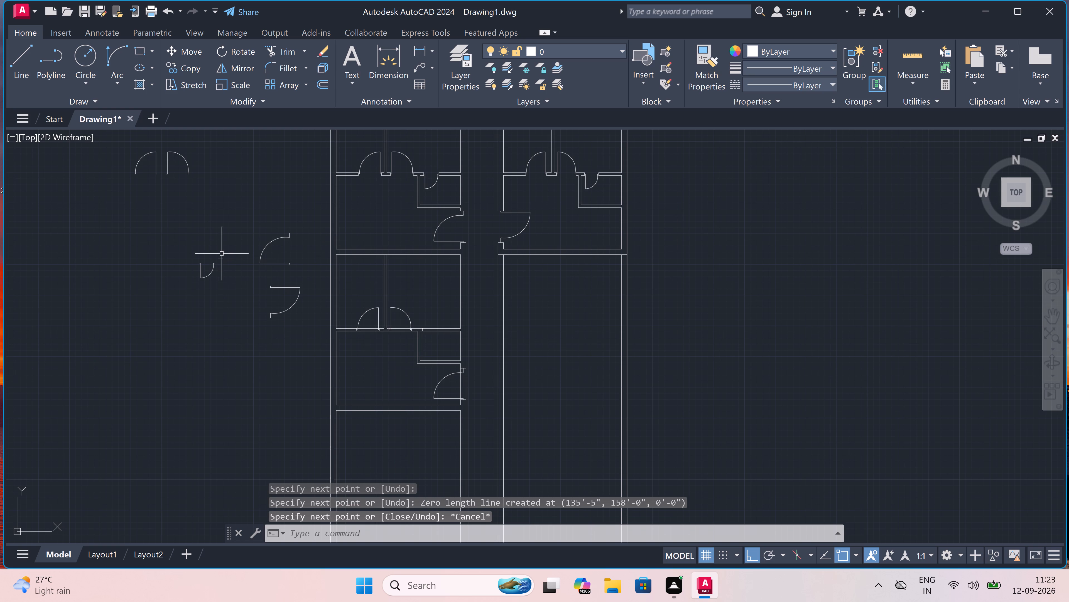
left_click_drag(225, 247, 192, 278)
left_click(163, 309)
left_click(183, 63)
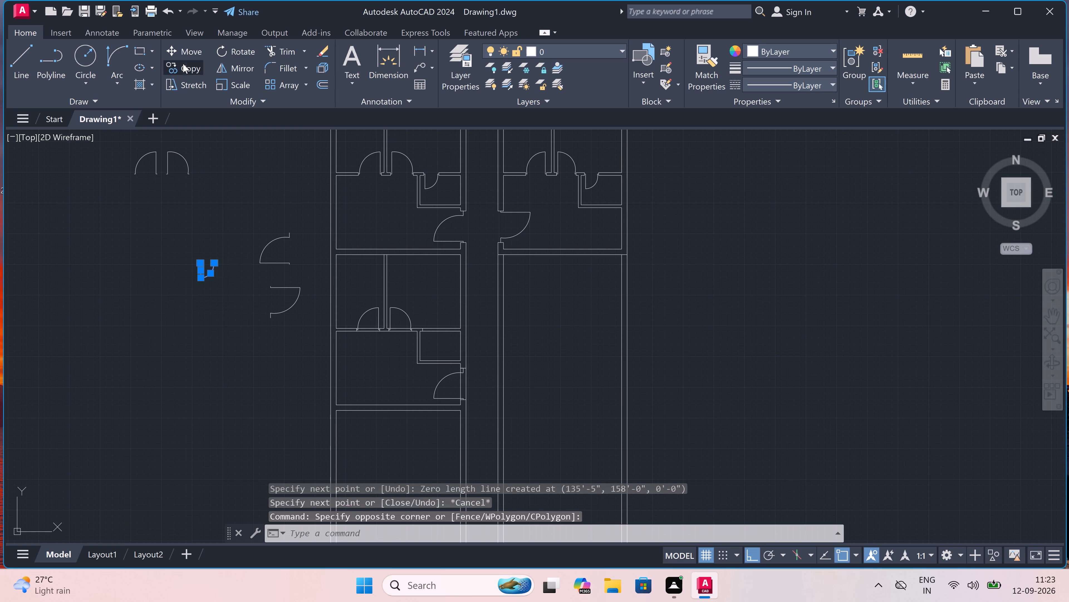
scroll(198, 257, "up", 4)
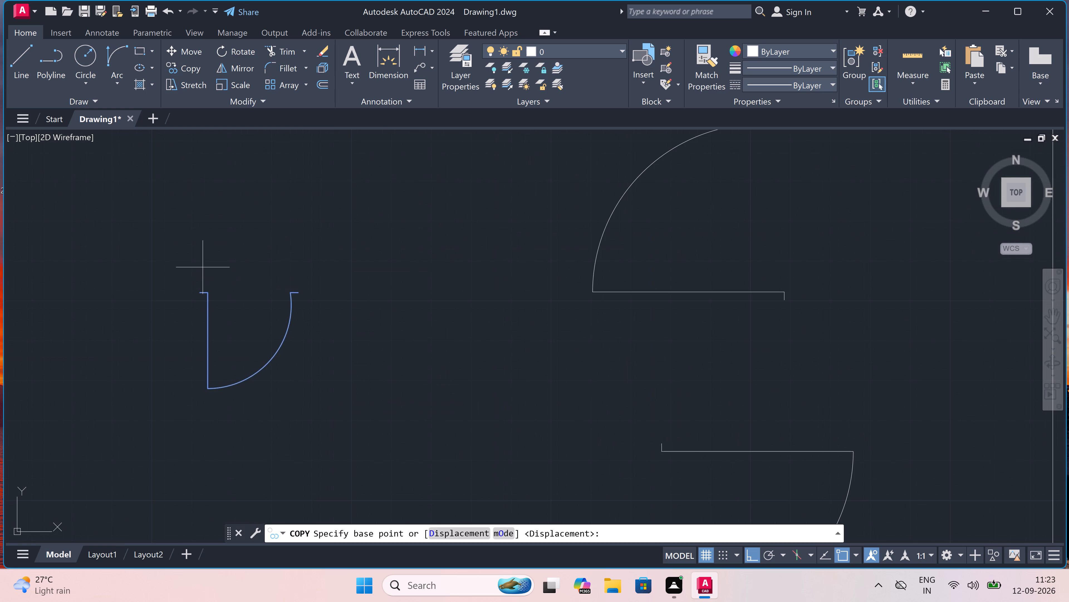
scroll(200, 295, "up", 1)
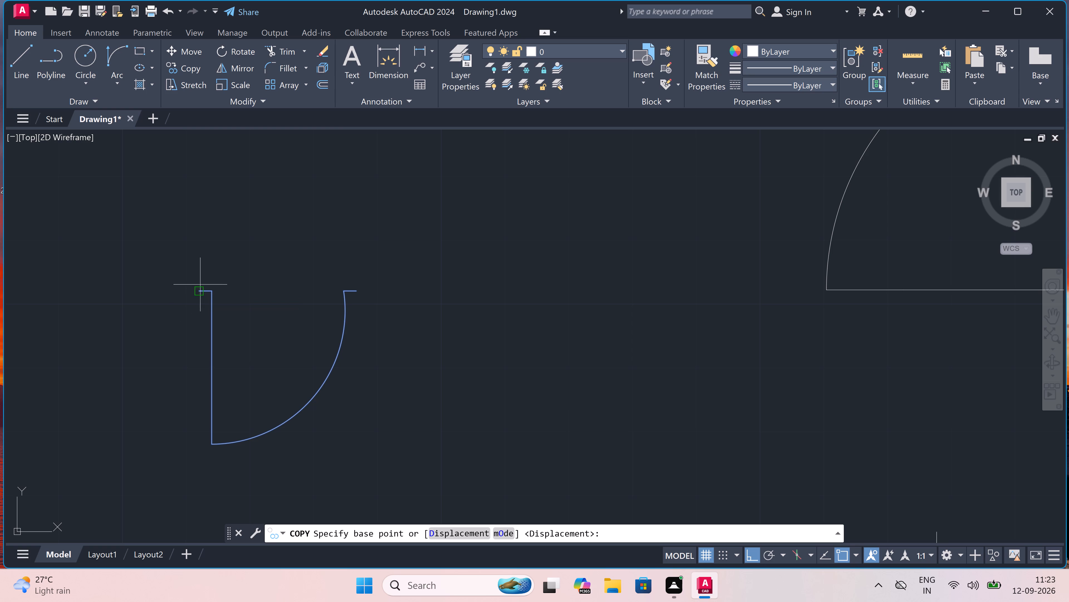
left_click_drag(200, 290, 168, 329)
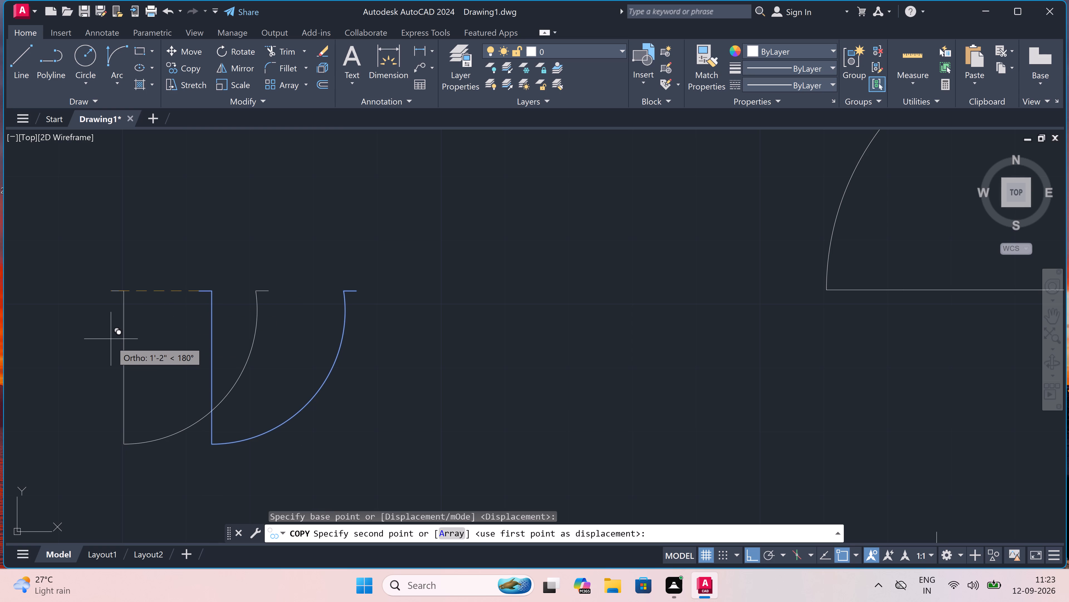
key("F8")
scroll(131, 313, "down", 4)
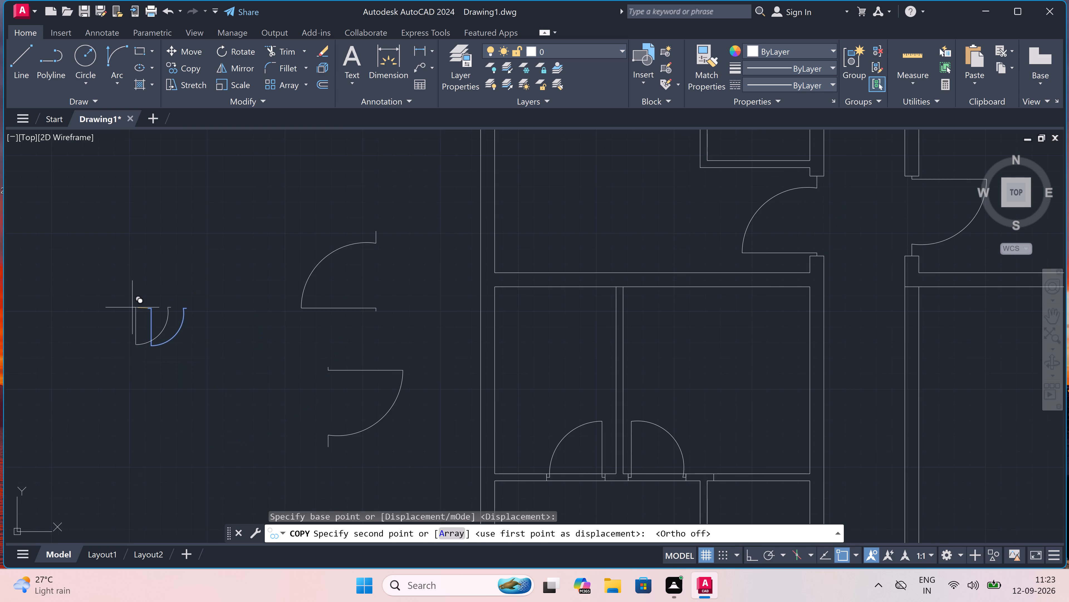
scroll(176, 283, "down", 4)
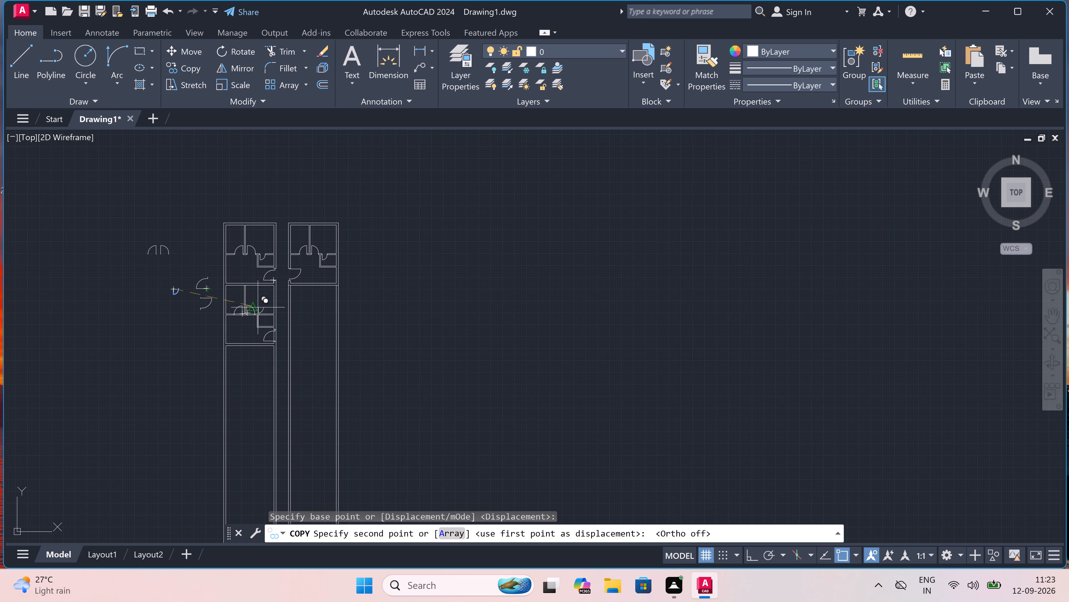
scroll(260, 329, "up", 4)
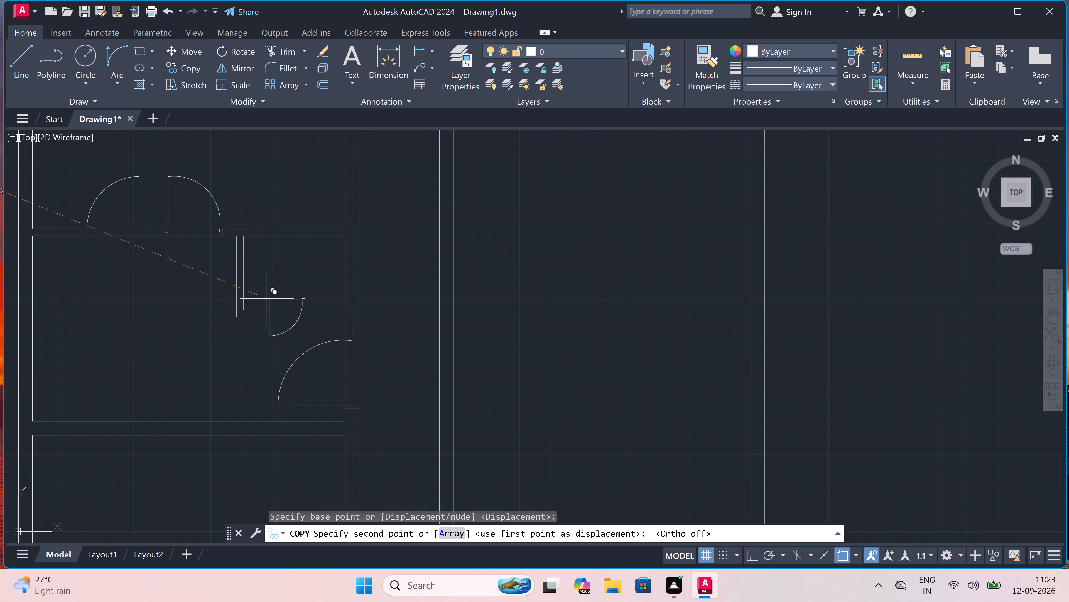
scroll(260, 232, "up", 5)
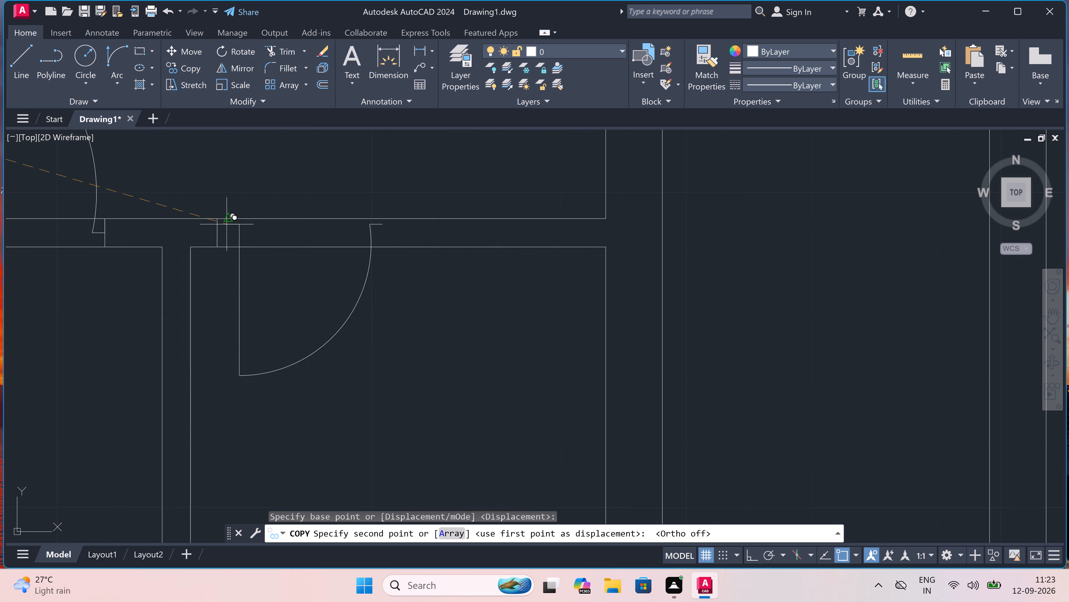
left_click(218, 235)
key("Escape")
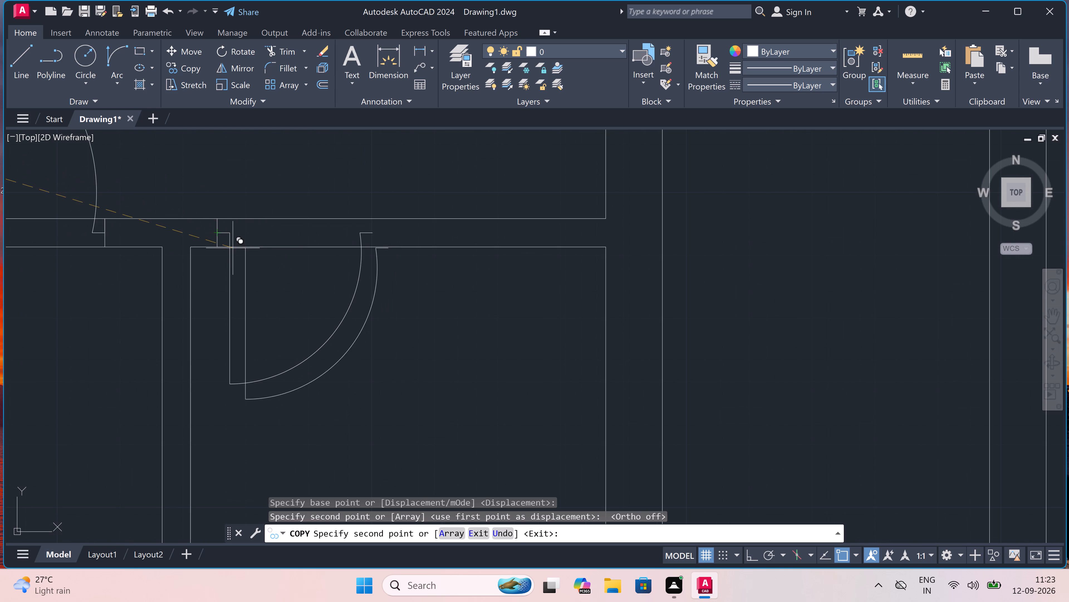
Draw a jamb line across the wall thickness at the latch end of the copied small door.
type("l")
key("space")
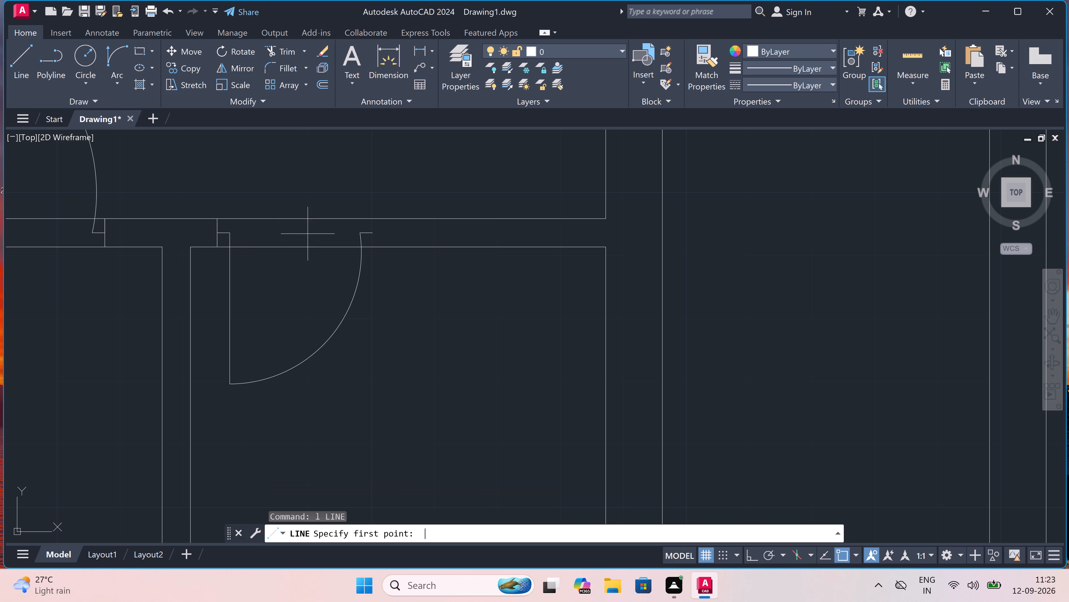
scroll(385, 223, "up", 2)
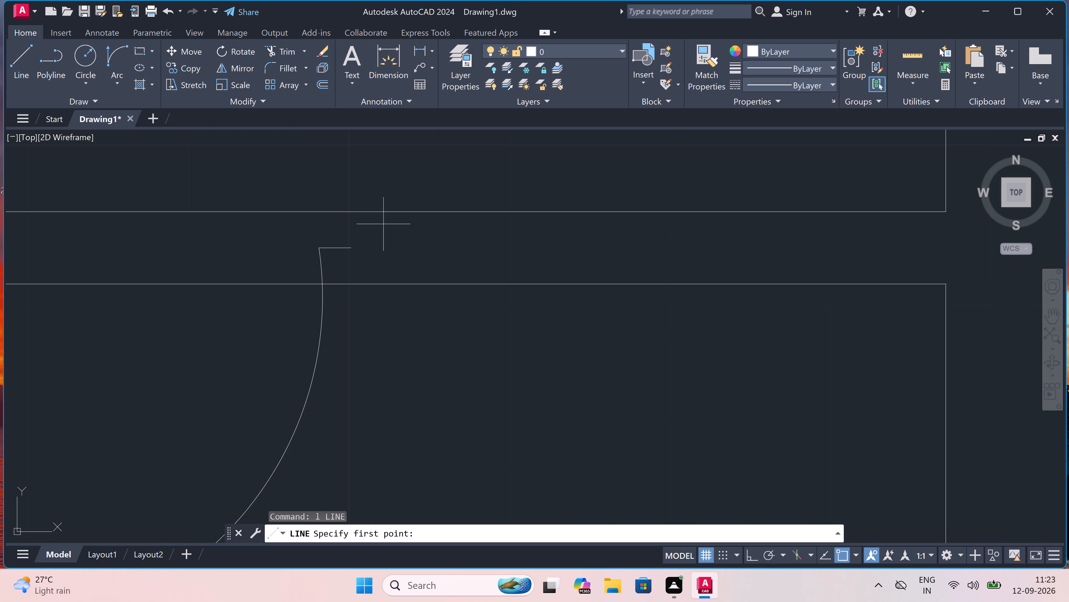
left_click(348, 247)
left_click(352, 210)
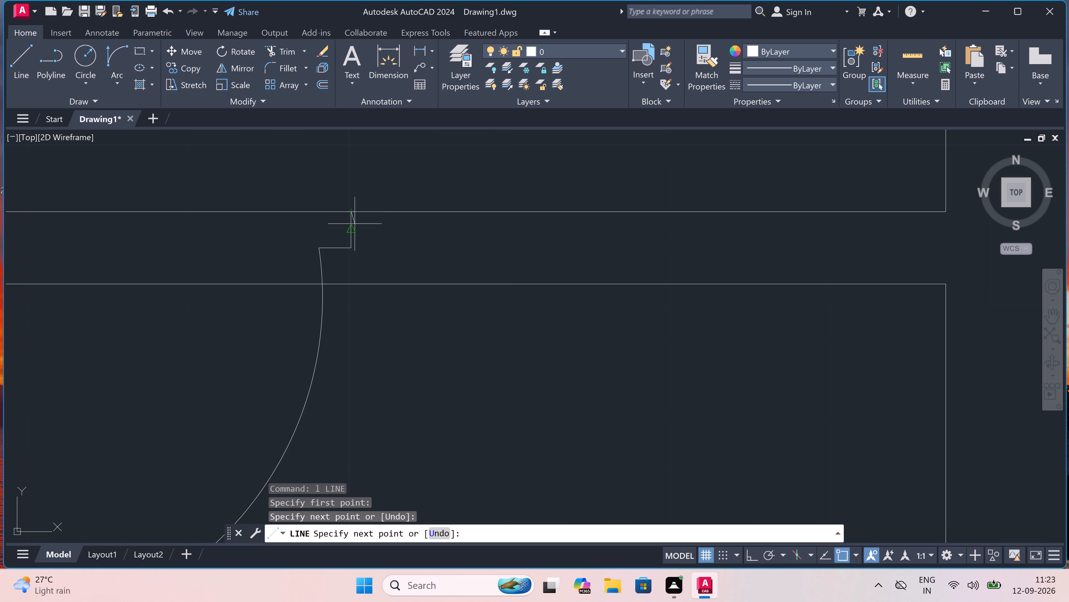
key("F8")
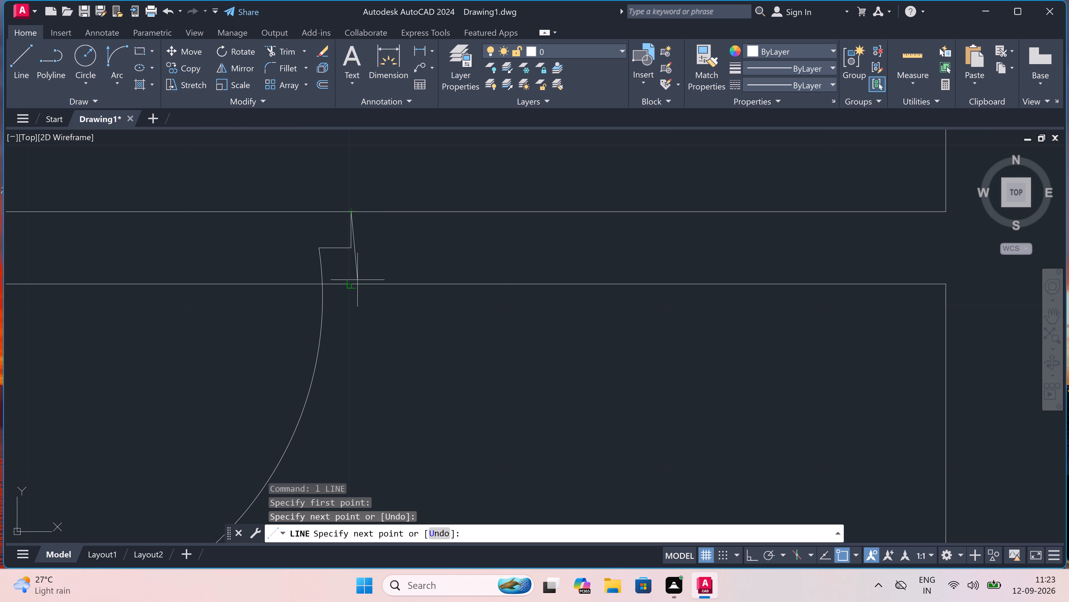
left_click(352, 283)
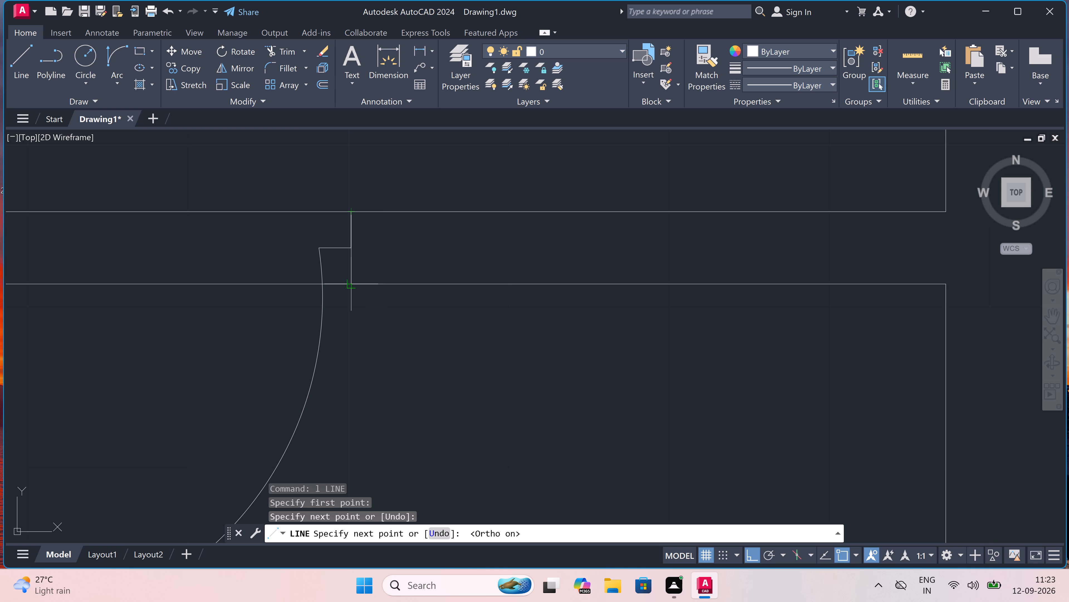
key("Escape")
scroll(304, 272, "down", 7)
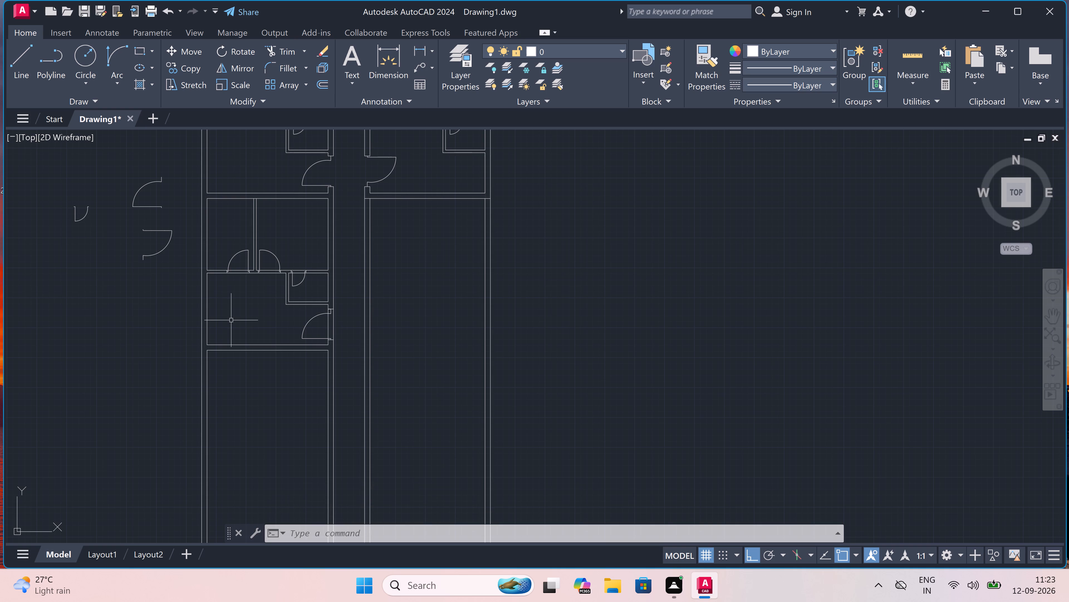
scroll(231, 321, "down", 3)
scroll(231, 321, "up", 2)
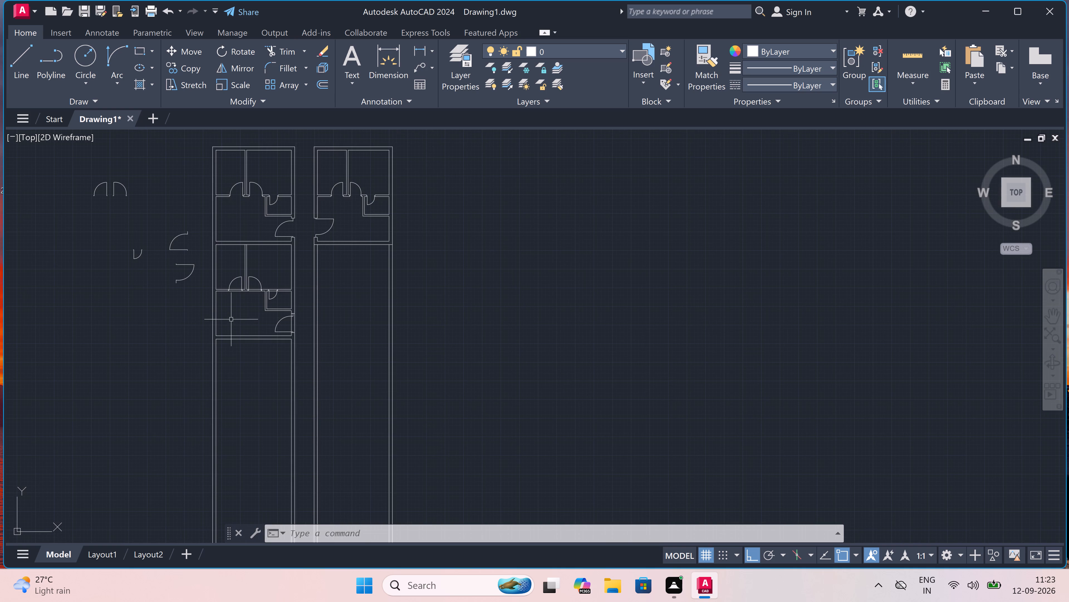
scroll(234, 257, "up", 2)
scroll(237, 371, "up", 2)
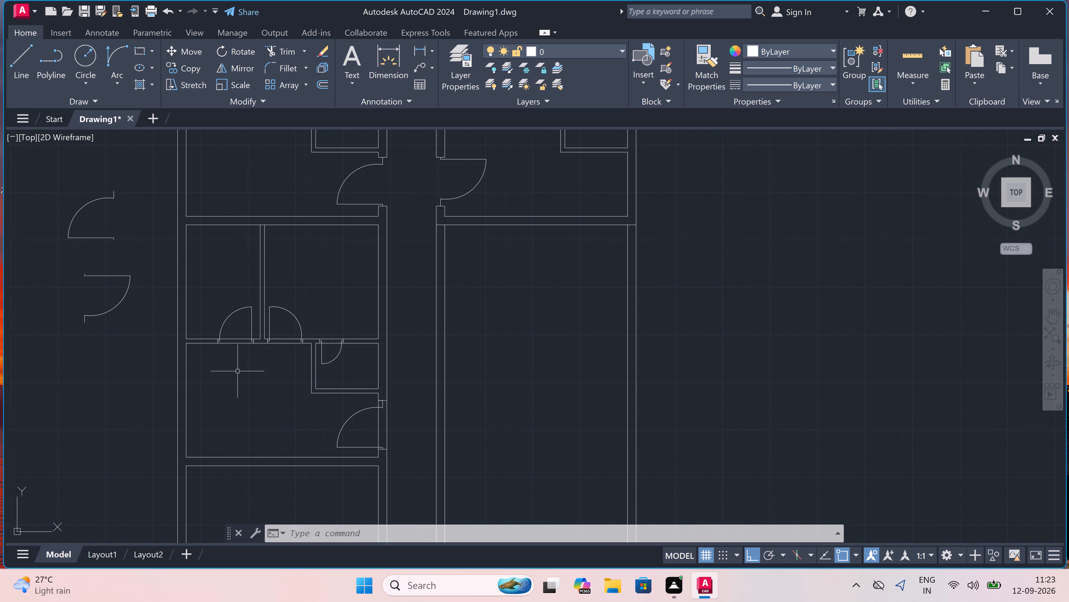
Trim both wall lines out of the lower unit's left-hand arc door opening, including the short stubs beside its jamb lines.
key("t")
key("r")
key("space")
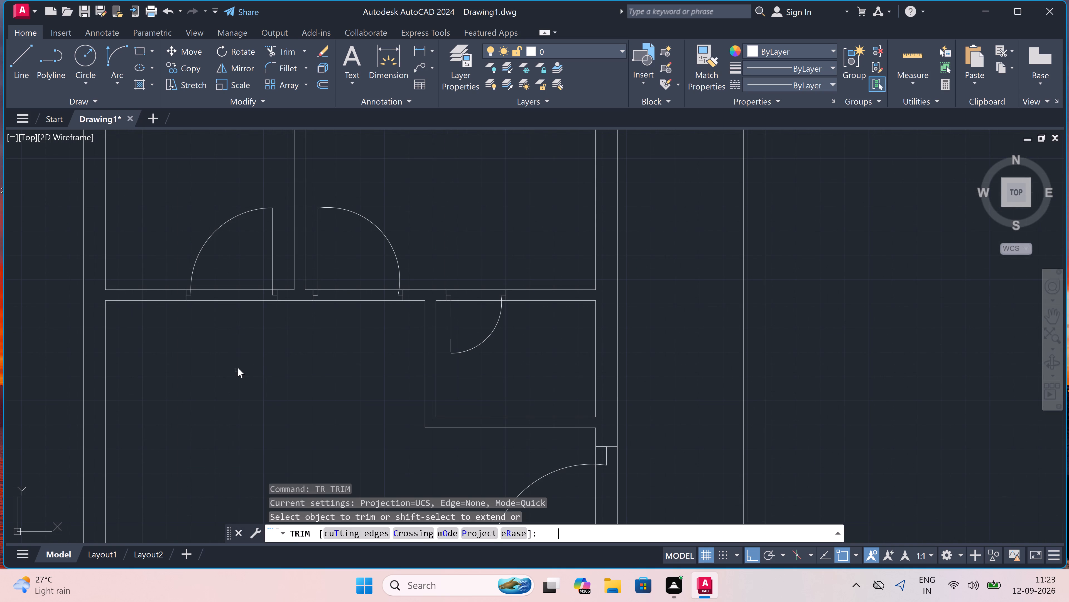
left_click_drag(238, 368, 237, 360)
left_click(238, 276)
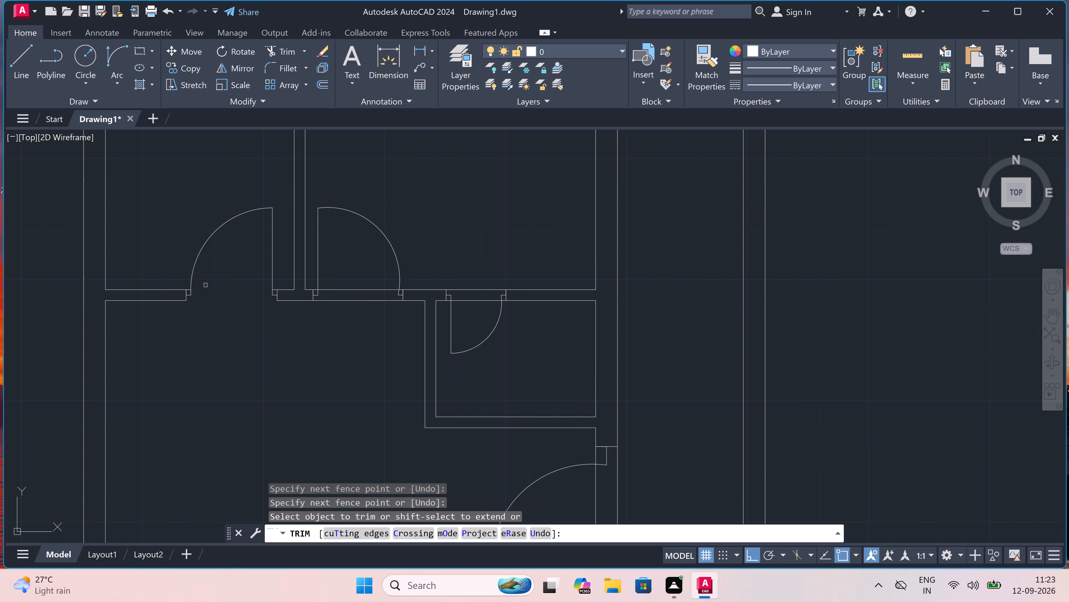
scroll(190, 291, "up", 5)
left_click(187, 289)
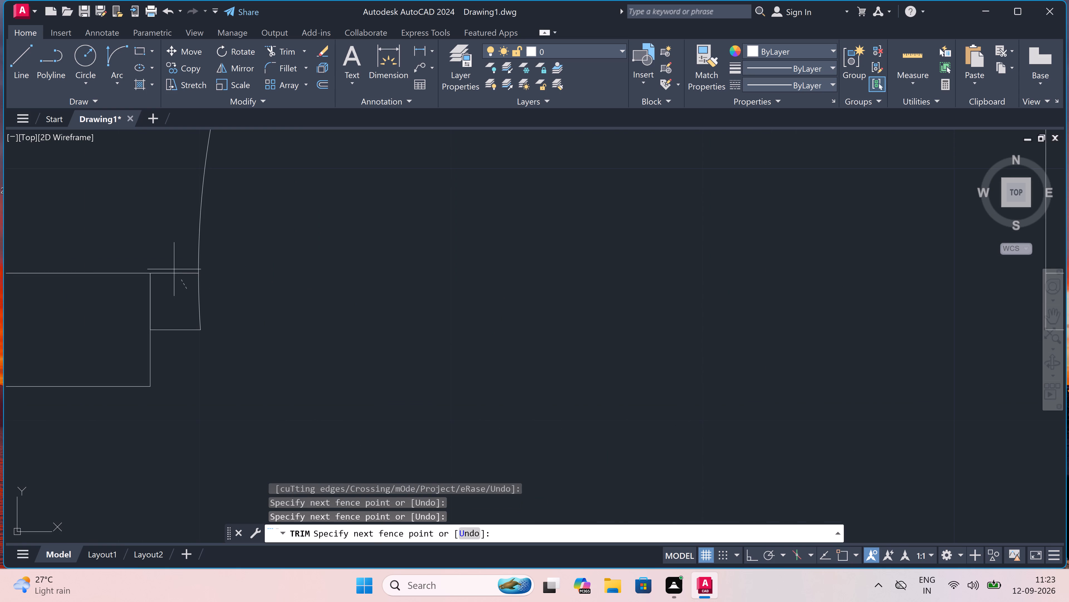
left_click(161, 247)
scroll(161, 248, "down", 5)
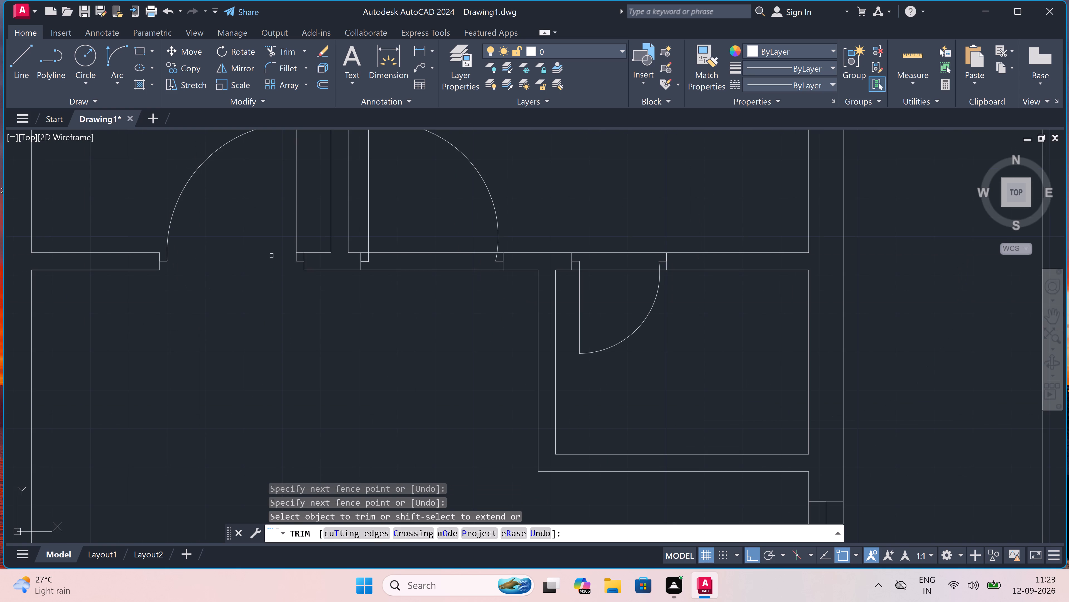
scroll(300, 255, "up", 5)
left_click_drag(300, 255, 300, 253)
left_click_drag(307, 204, 308, 207)
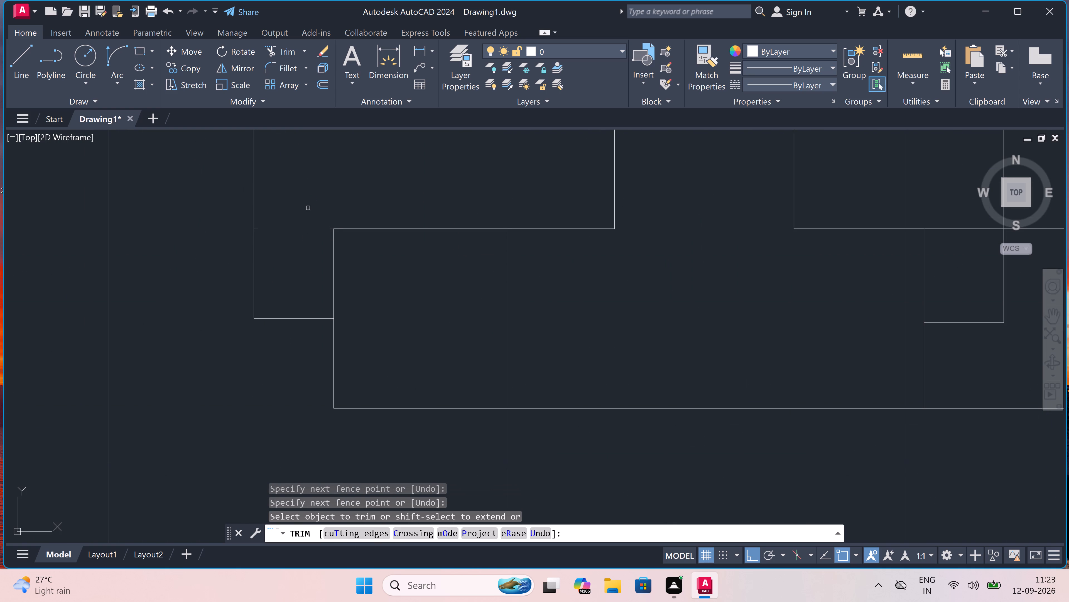
Trim the upper wall line out of the right-hand arc door's opening, including the stubs at its hinge and latch jambs.
scroll(308, 208, "down", 6)
scroll(360, 211, "up", 4)
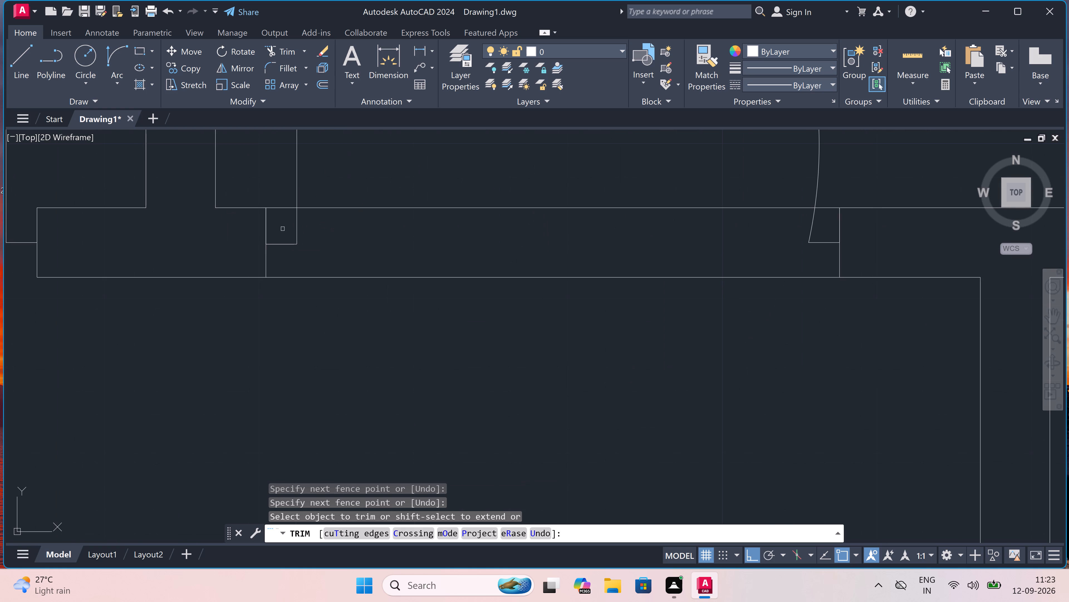
left_click(276, 221)
left_click(275, 198)
left_click(342, 234)
left_click(348, 179)
scroll(348, 180, "down", 5)
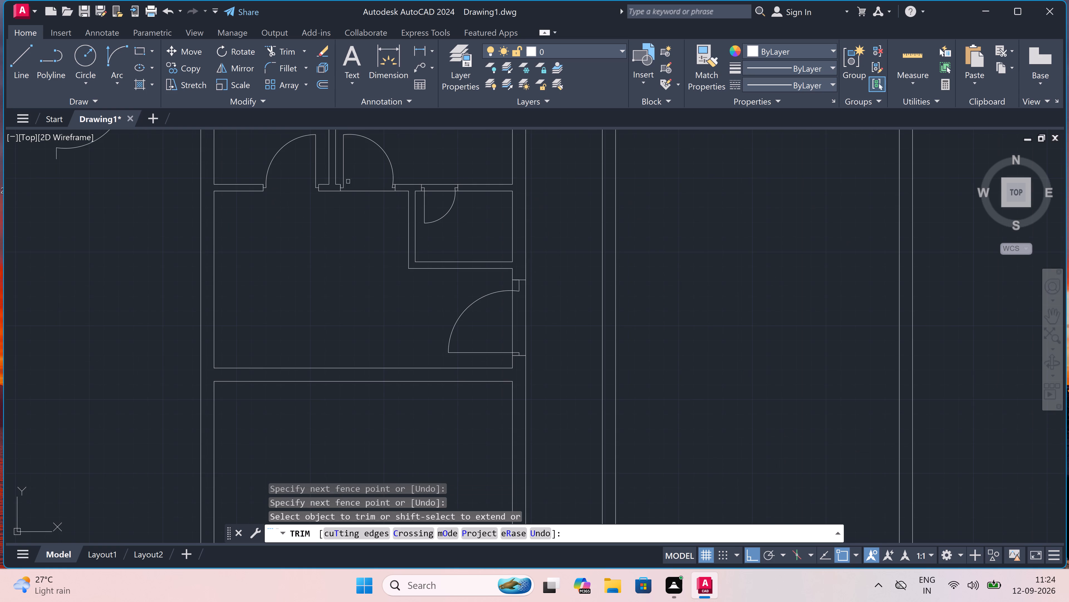
scroll(397, 179, "up", 4)
scroll(384, 206, "up", 3)
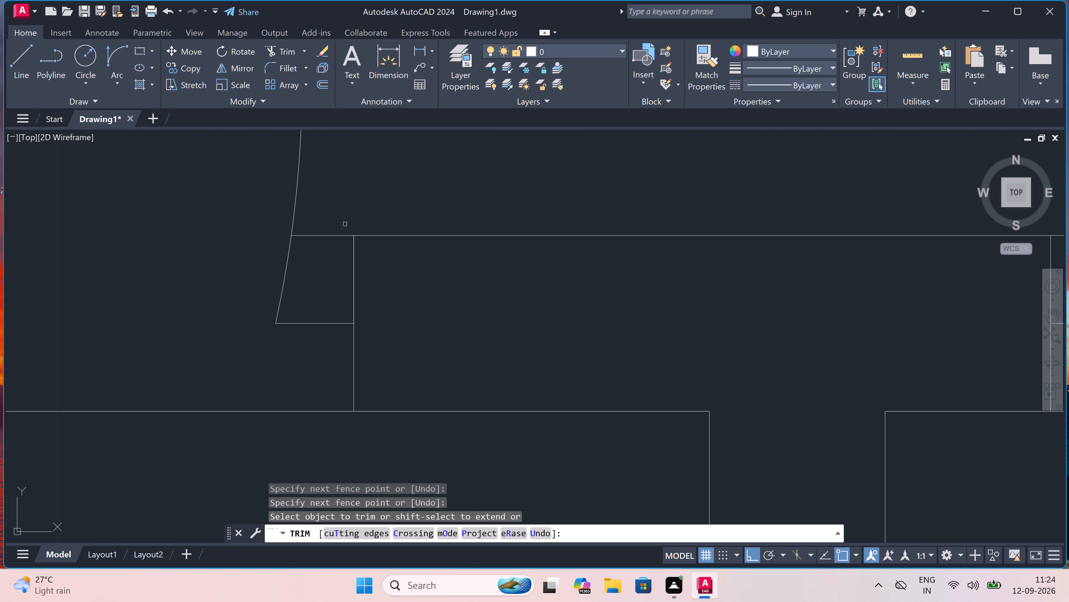
left_click(332, 239)
left_click(330, 221)
Trim both wall lines out of the small room's door opening, including the stubs at its hinge and latch jambs.
scroll(330, 222, "down", 6)
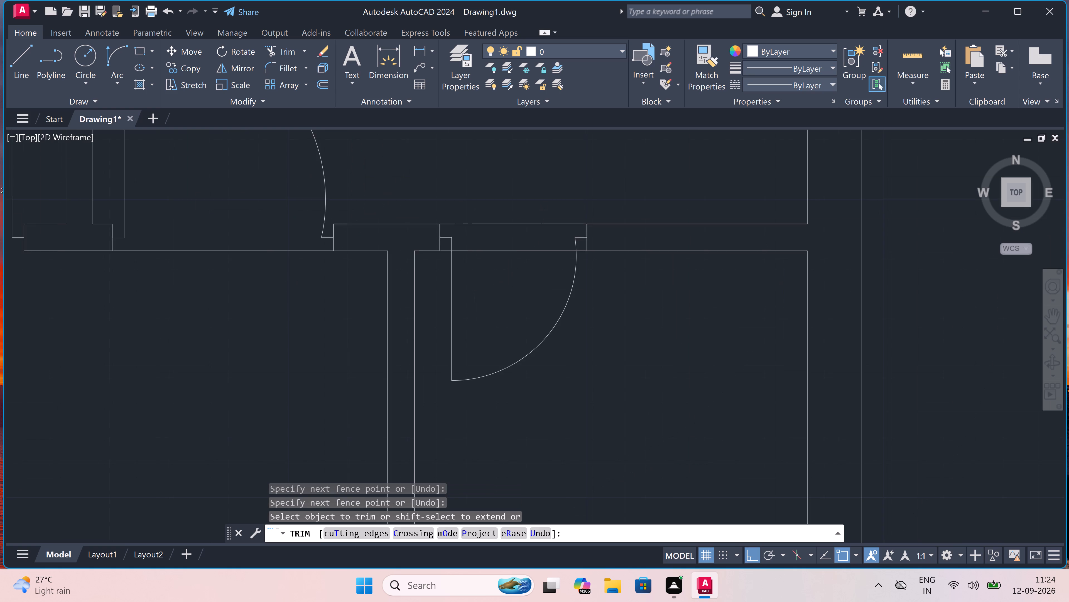
scroll(381, 228, "up", 6)
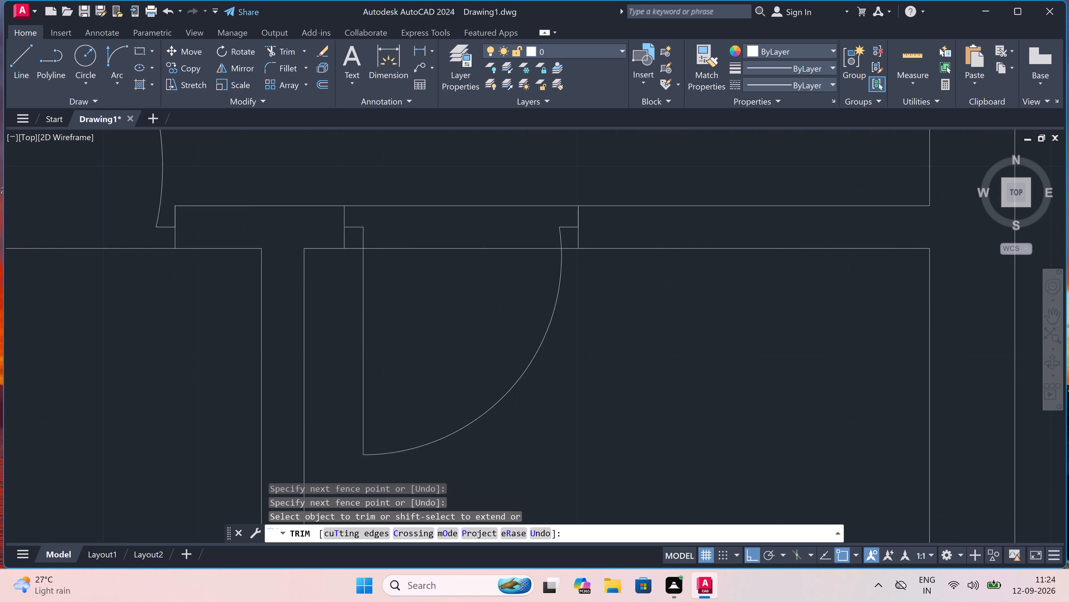
left_click_drag(383, 232, 385, 239)
double_click(389, 313)
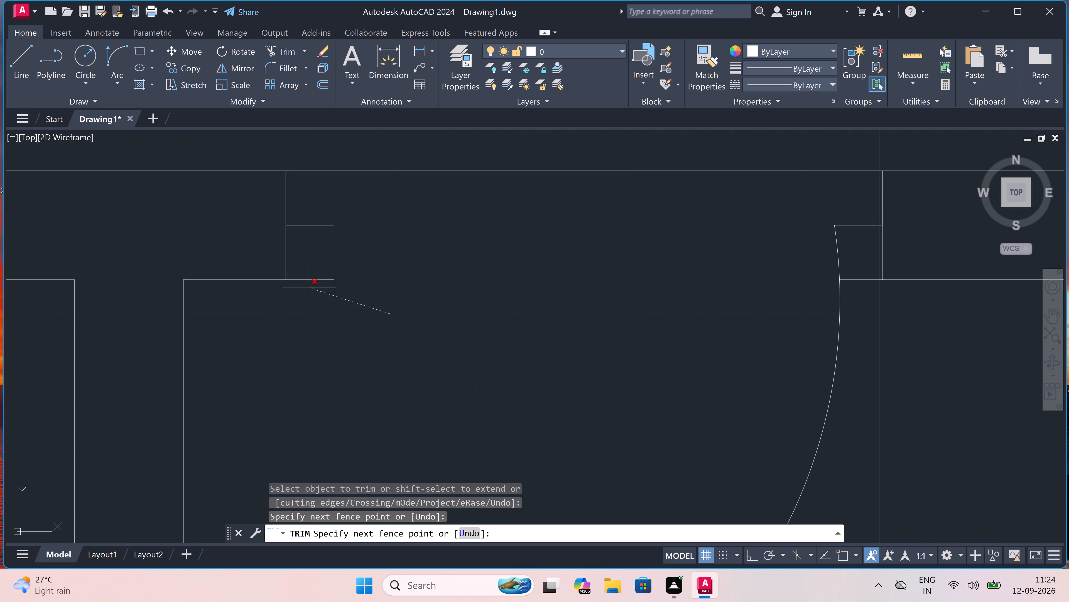
left_click(366, 295)
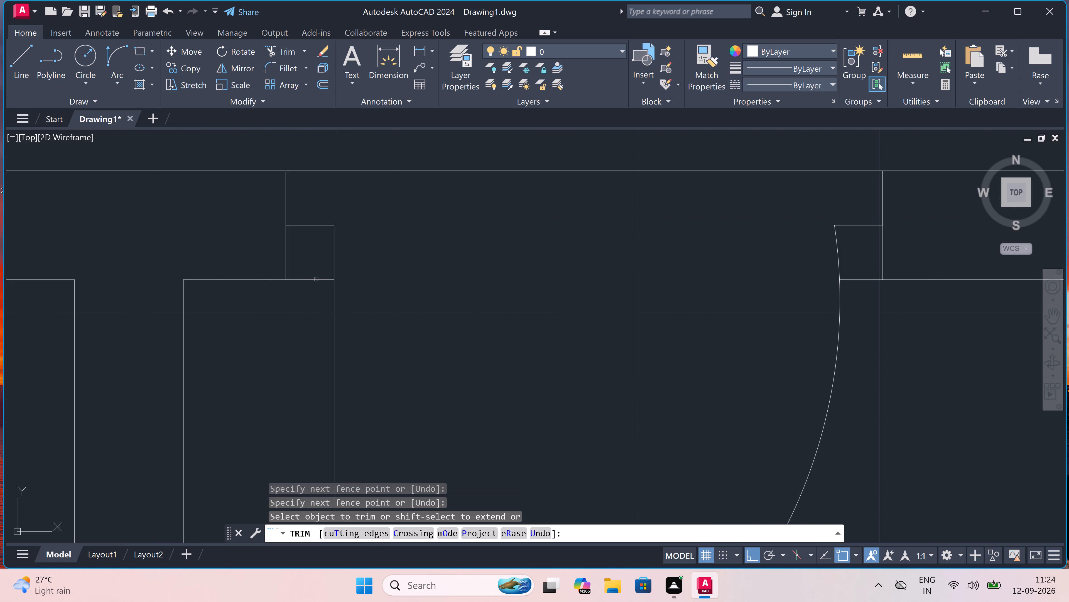
left_click_drag(306, 271, 305, 285)
left_click(294, 317)
scroll(294, 317, "down", 6)
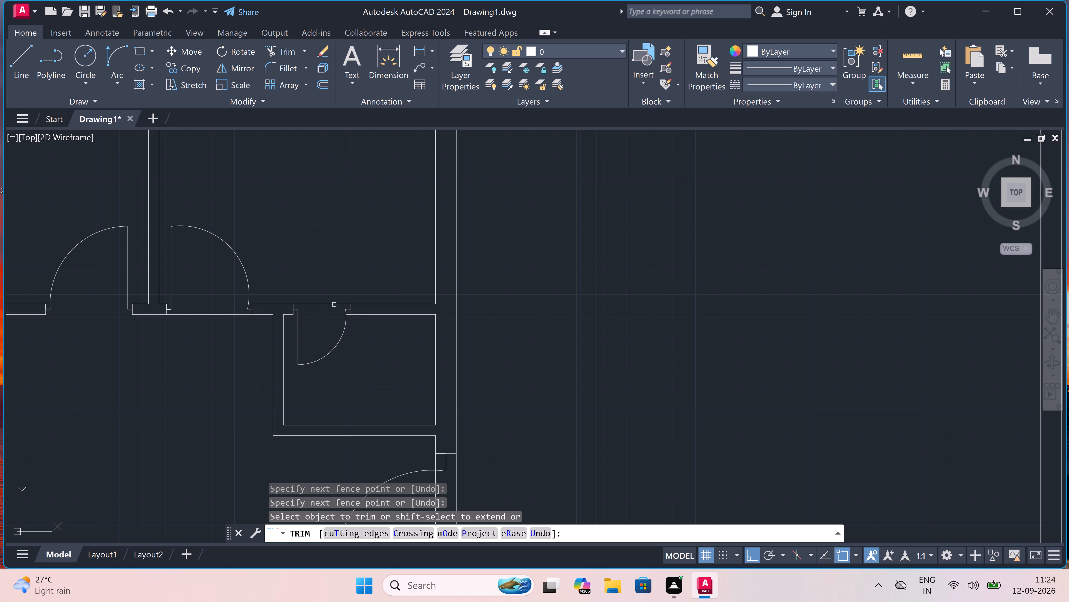
scroll(345, 307, "up", 4)
left_click_drag(346, 307, 346, 304)
left_click(344, 270)
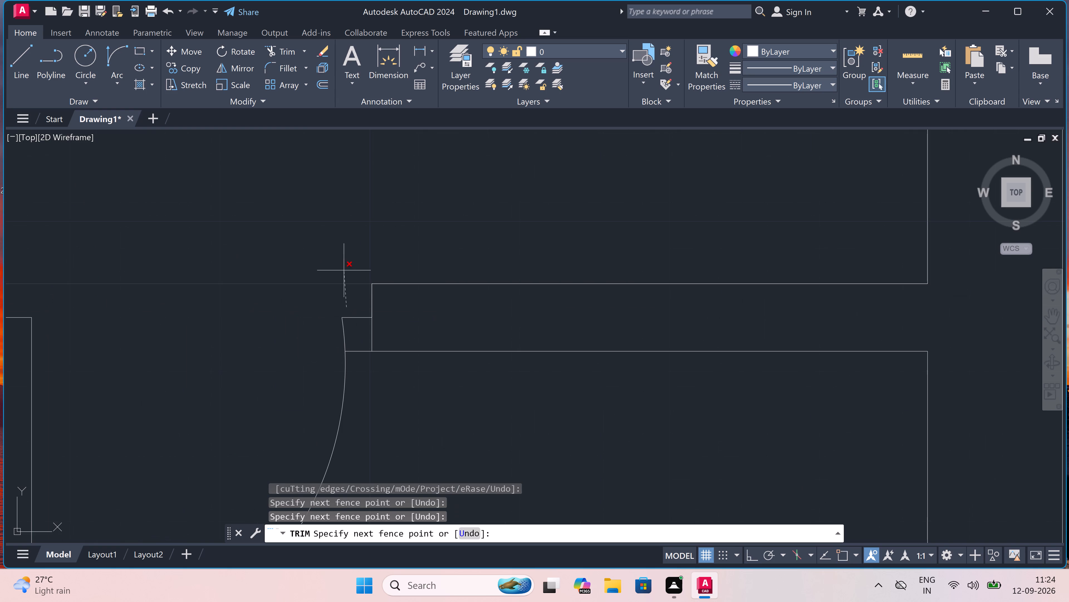
left_click_drag(353, 340, 356, 352)
left_click(359, 385)
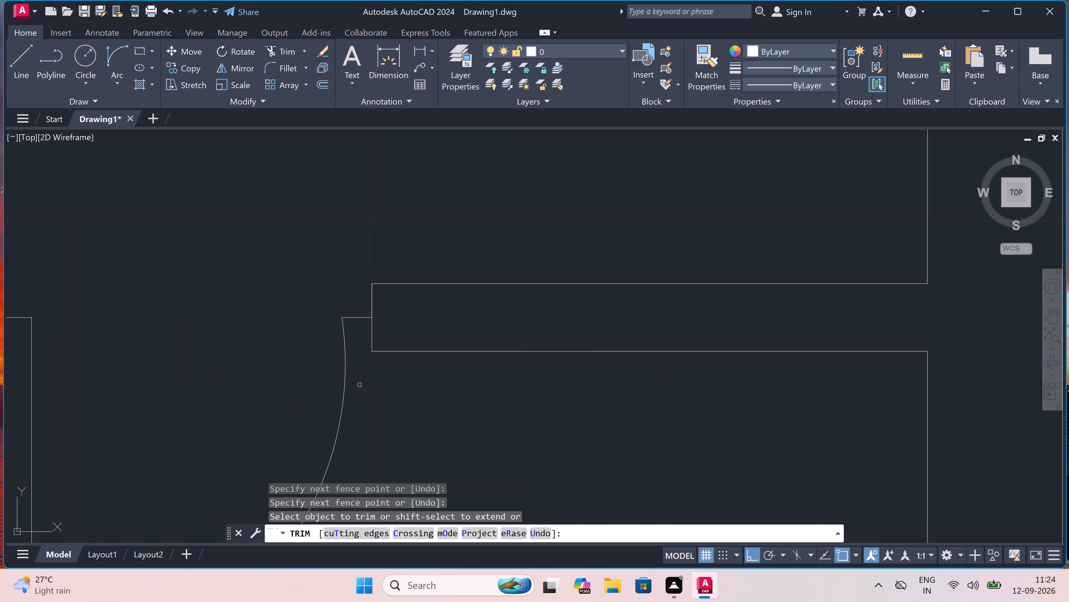
key("Escape")
Trim both corridor wall lines out of the lower unit's entrance door opening, including the inner-line stubs at both jambs.
scroll(293, 312, "down", 7)
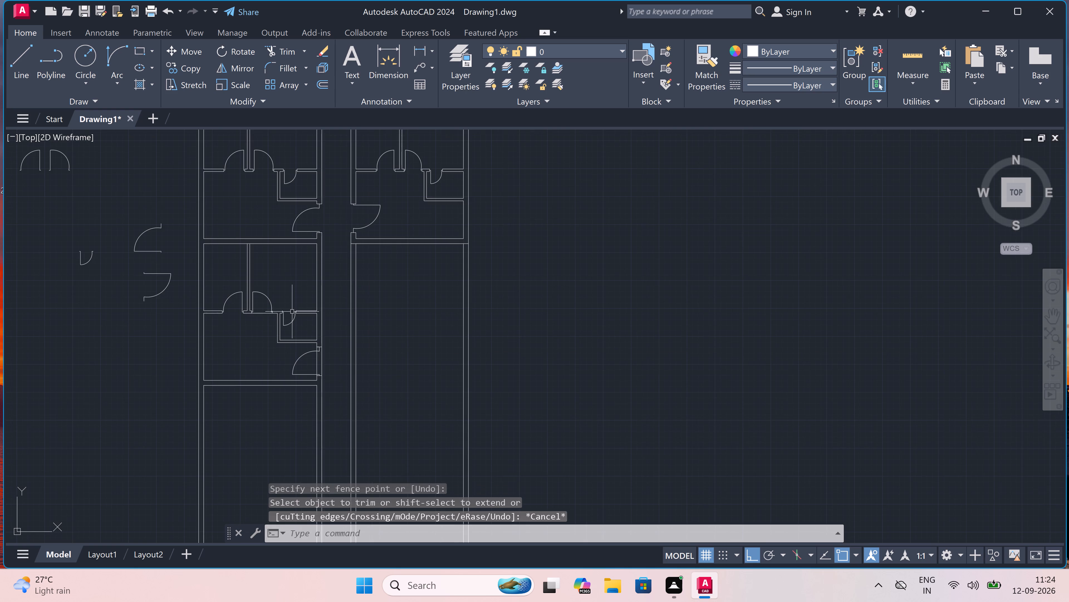
scroll(291, 315, "up", 1)
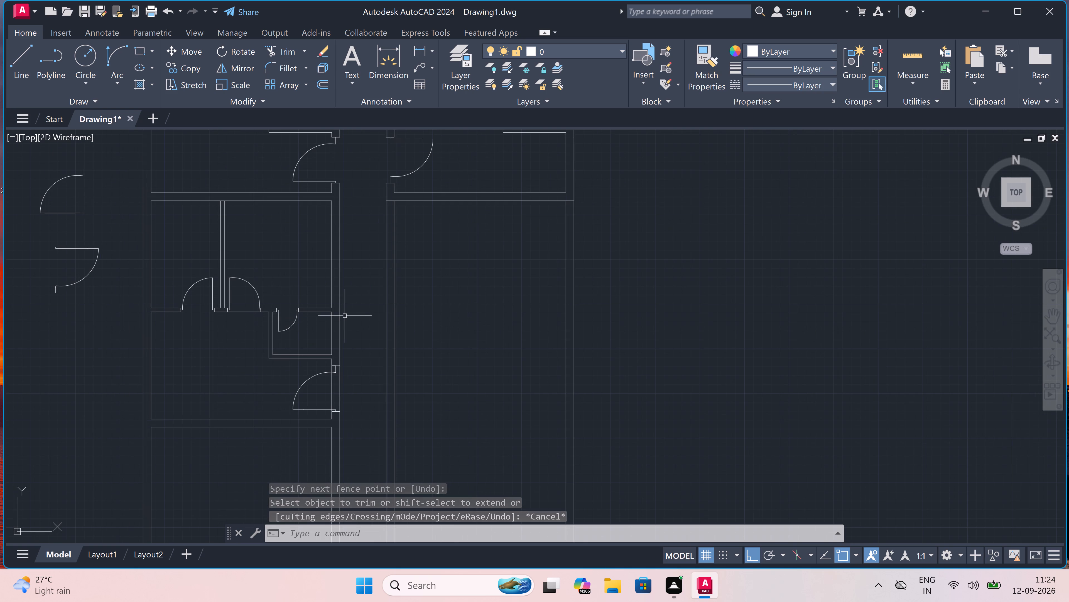
scroll(345, 316, "down", 1)
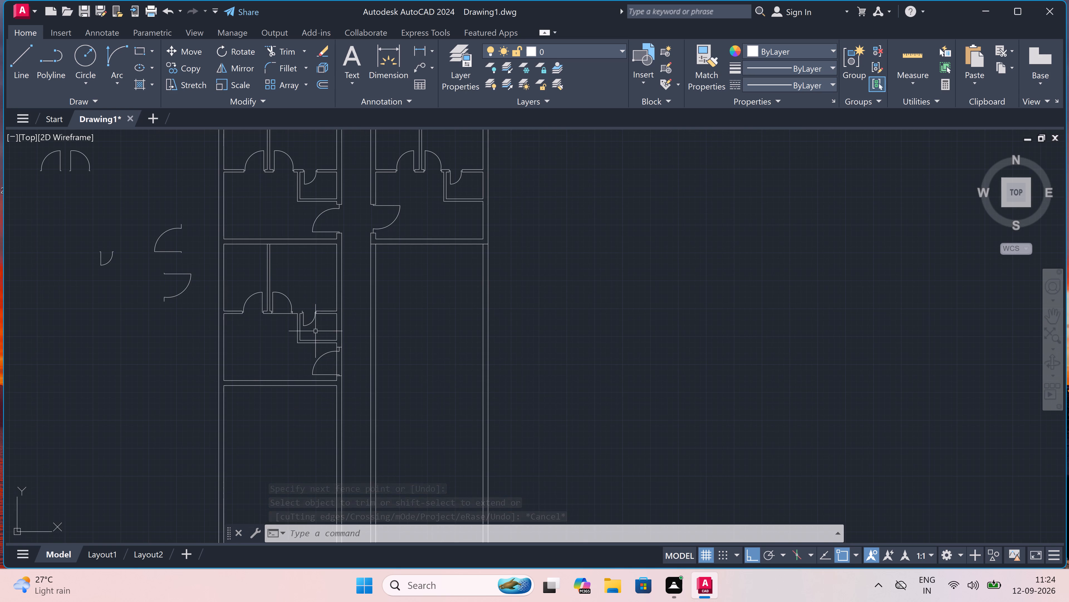
scroll(347, 370, "up", 4)
key("space")
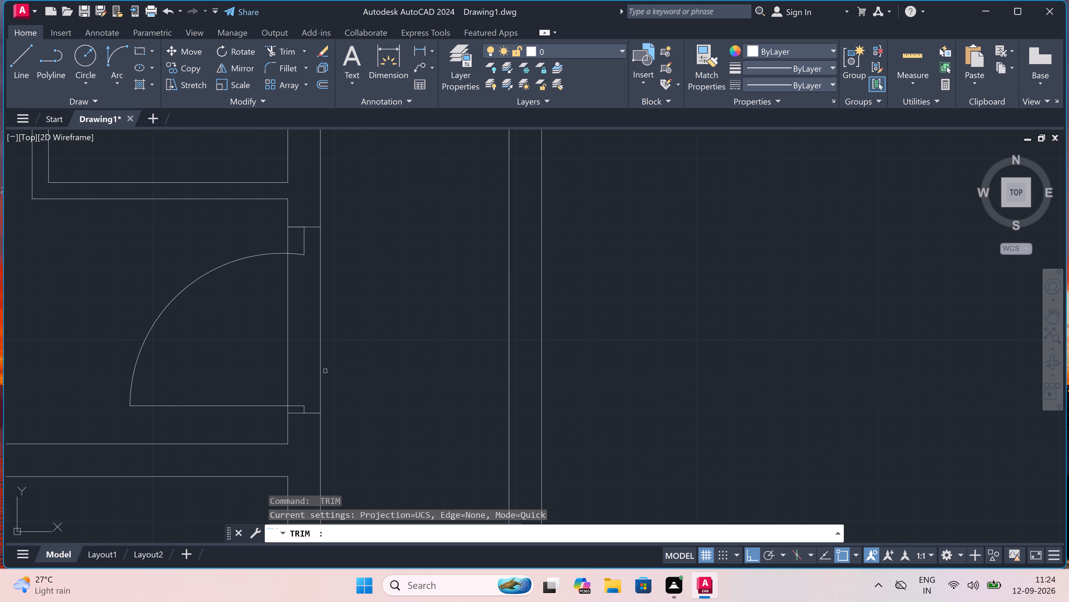
left_click_drag(330, 364, 324, 365)
left_click(272, 356)
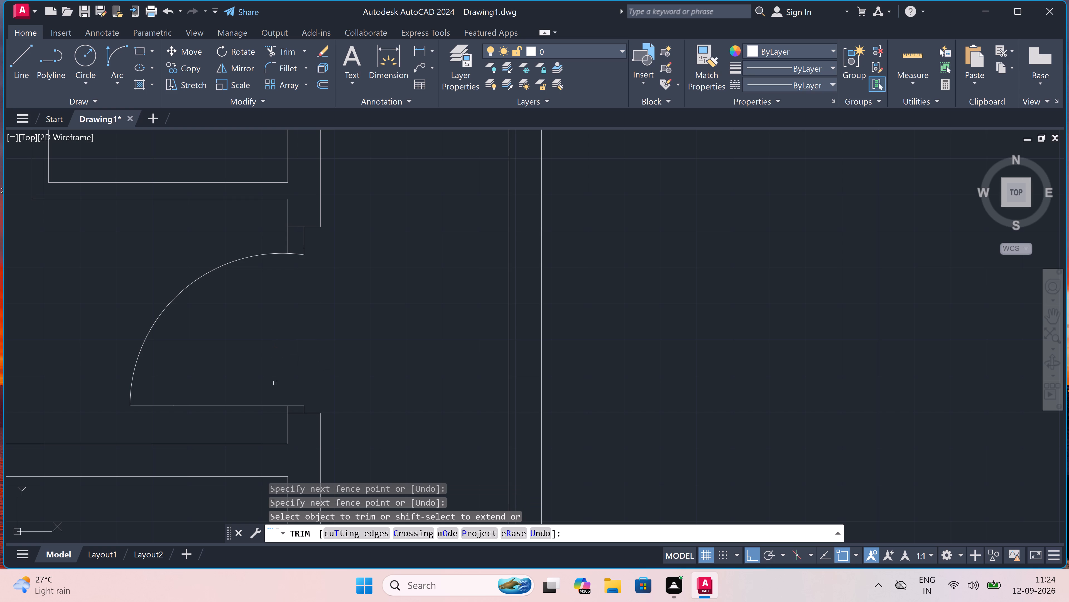
scroll(285, 418, "up", 4)
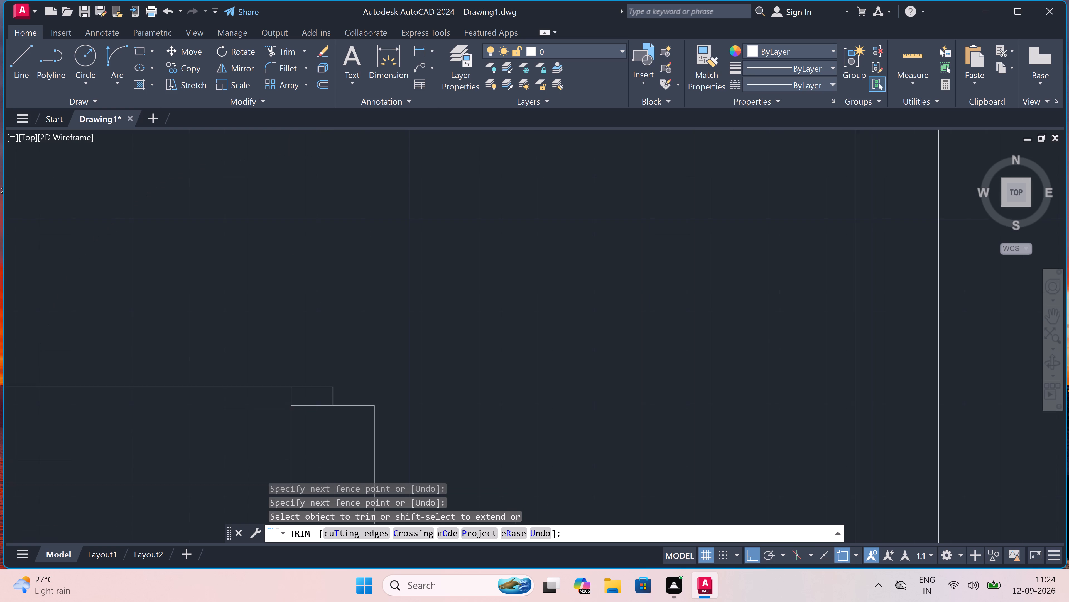
left_click_drag(329, 364, 318, 365)
left_click(251, 384)
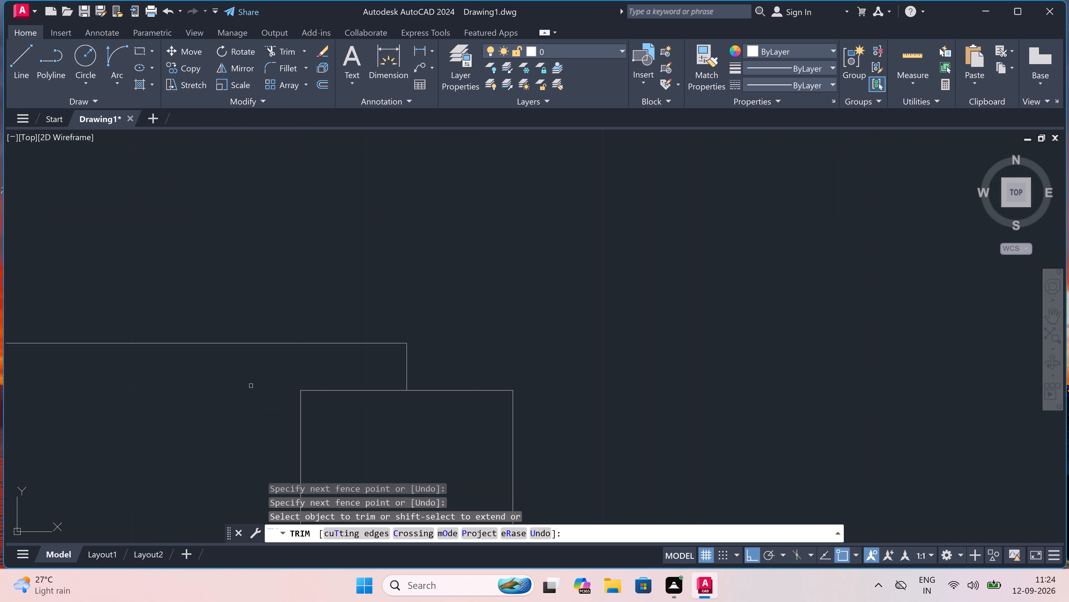
scroll(251, 386, "down", 7)
scroll(245, 312, "up", 4)
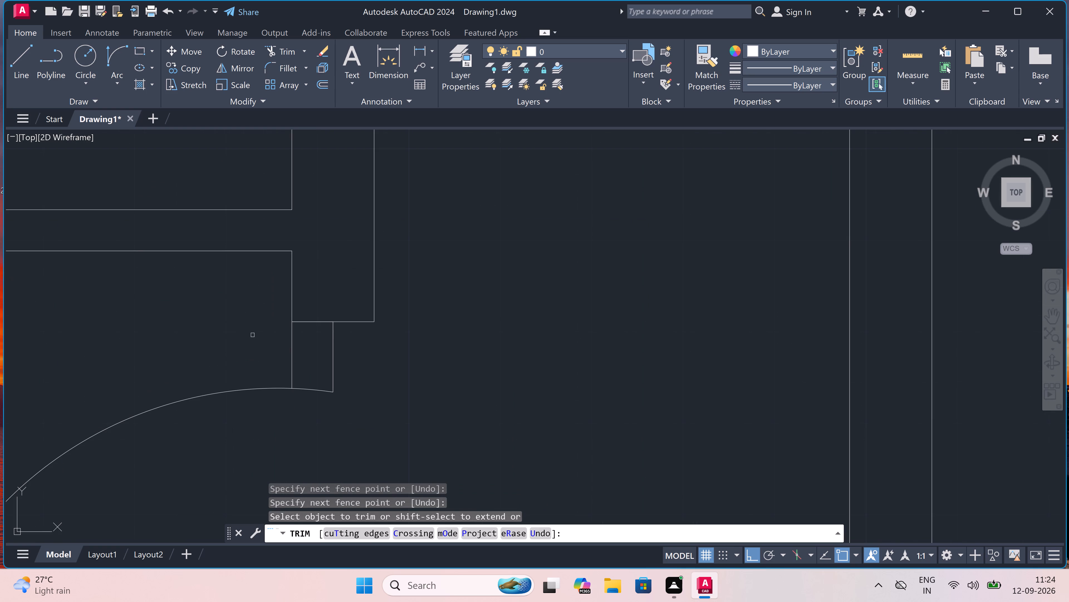
left_click_drag(316, 346, 311, 346)
double_click(242, 353)
key("Escape")
Offset the lower line of the wall beneath the right-hand column's top unit 10' downward.
scroll(237, 338, "down", 8)
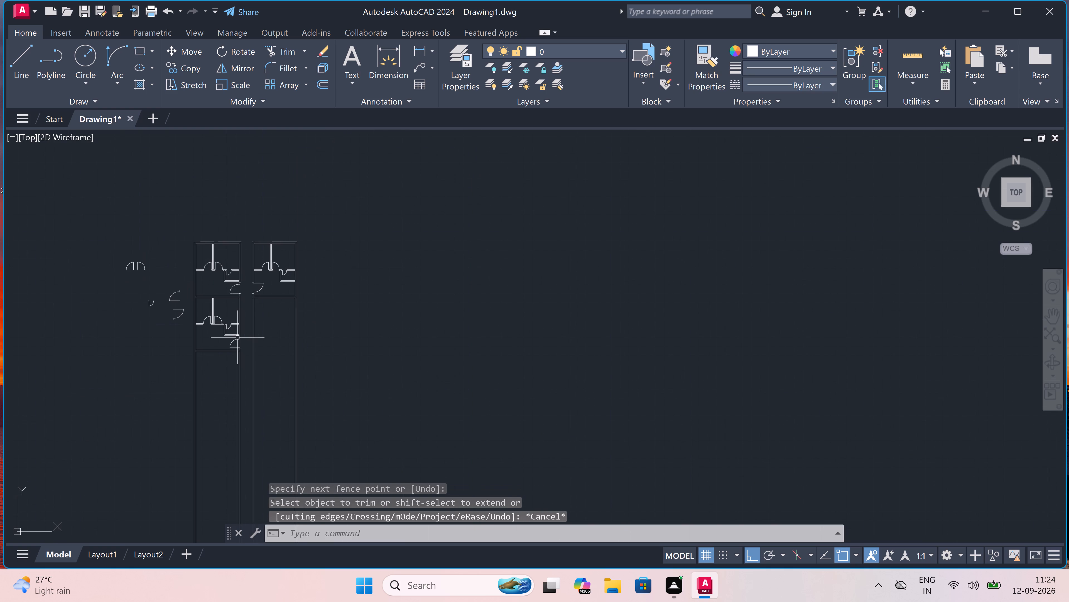
scroll(236, 335, "up", 2)
scroll(355, 230, "up", 2)
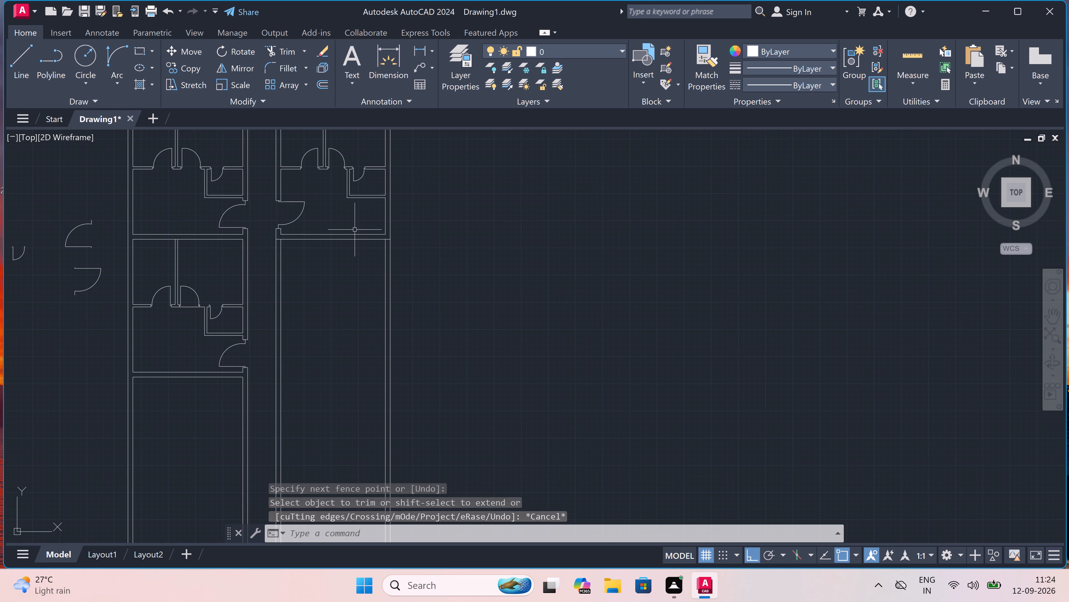
scroll(355, 231, "up", 1)
type("o")
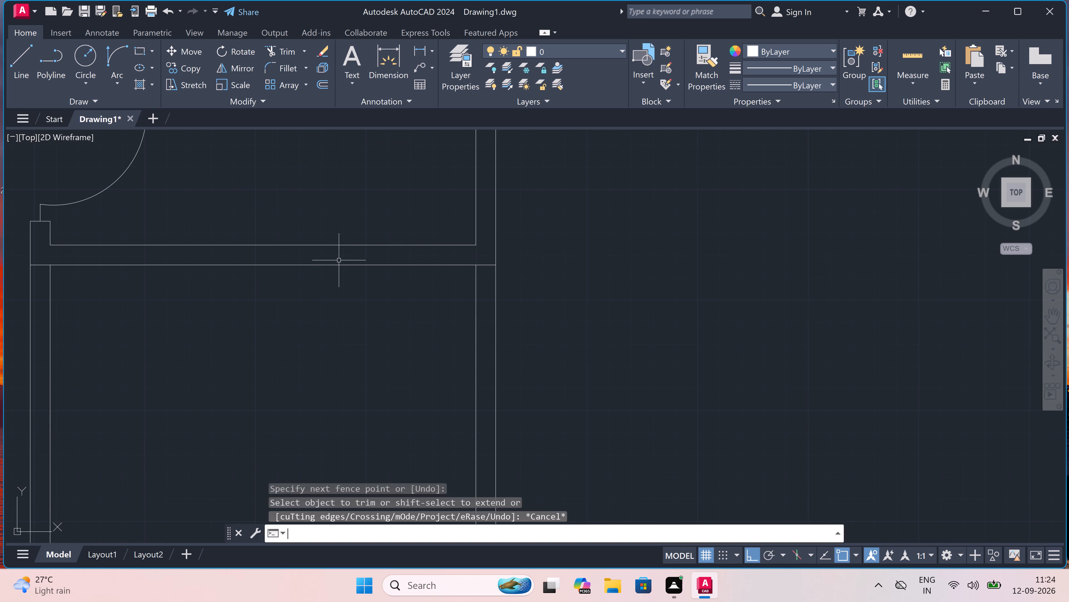
key("space")
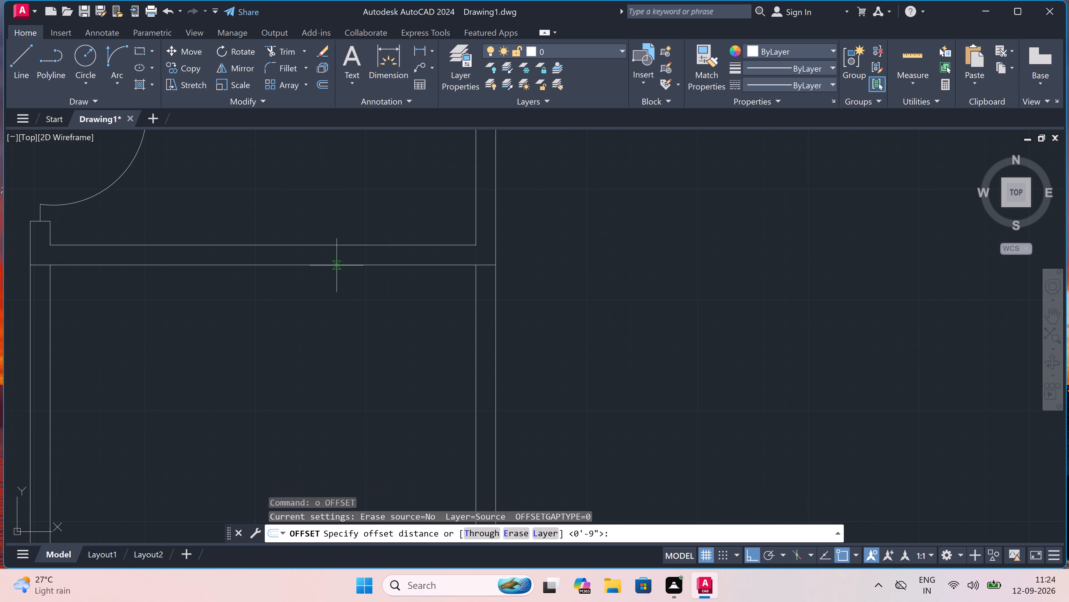
left_click(335, 263)
type("10'")
key("space")
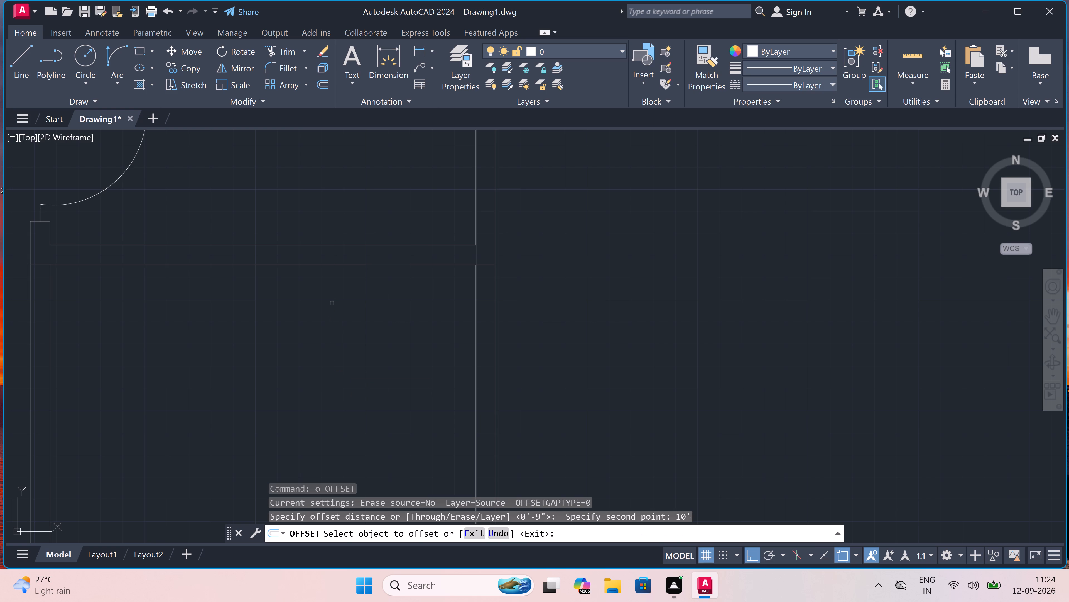
left_click(322, 264)
left_click(315, 293)
scroll(314, 295, "down", 2)
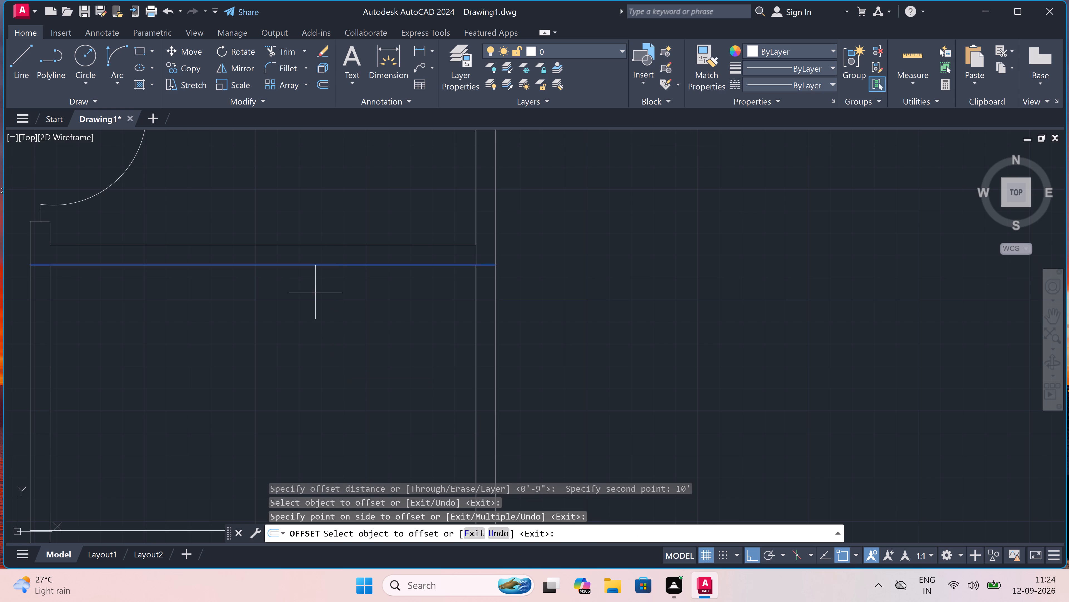
scroll(314, 295, "down", 3)
scroll(306, 324, "up", 3)
key("Escape")
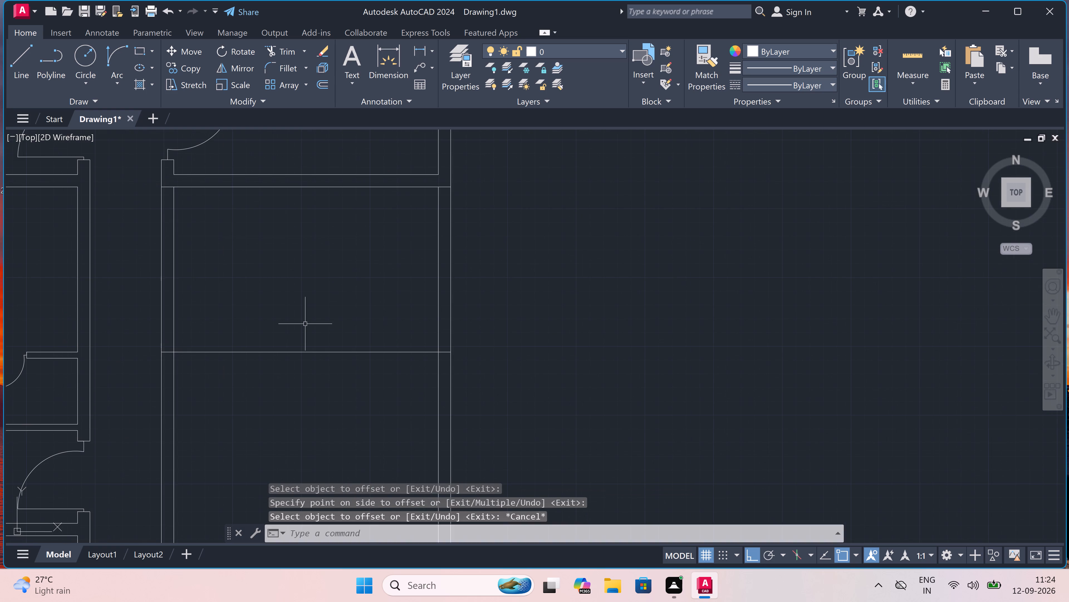
Offset the new horizontal line in the right-hand second unit 4.5" downward to form the partition's thickness.
key("o")
key("space")
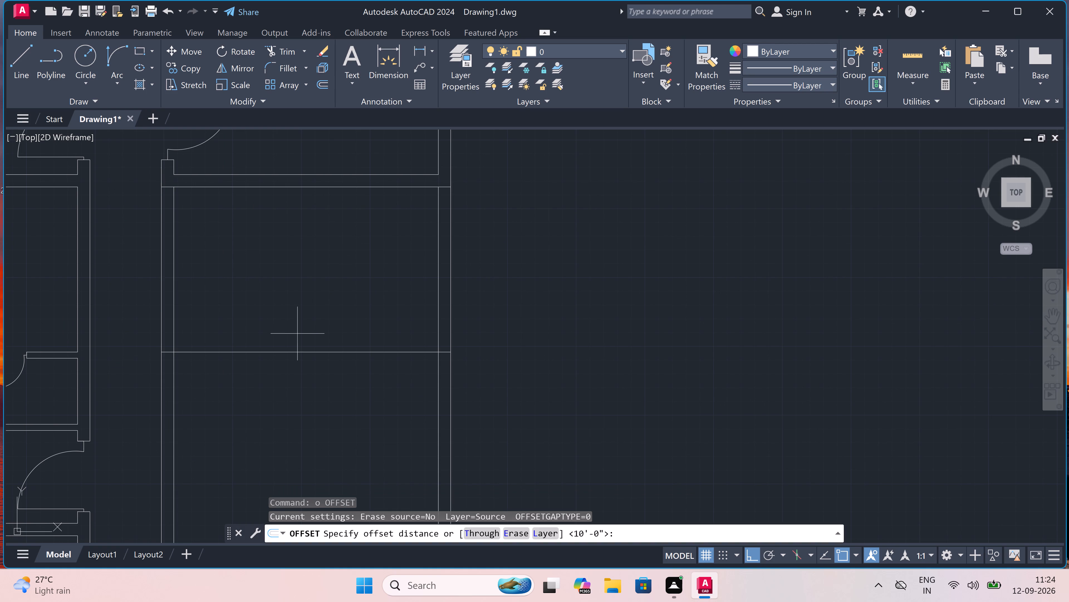
left_click_drag(291, 353, 291, 354)
left_click_drag(291, 354, 291, 356)
type("4,")
key("BackSpace")
type(".5\"")
key("space")
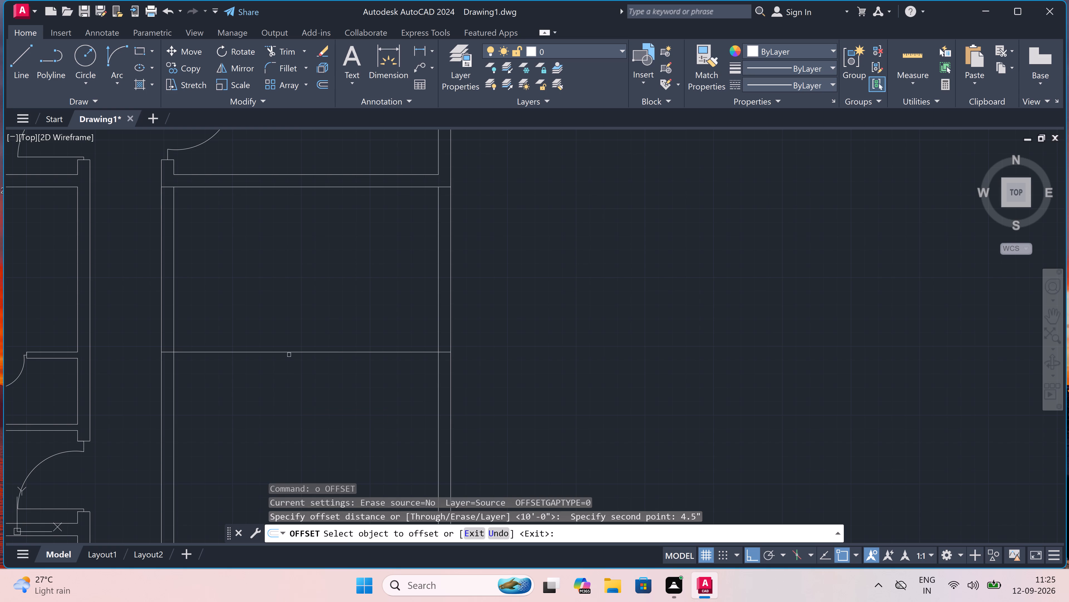
left_click_drag(288, 352, 287, 357)
left_click(275, 392)
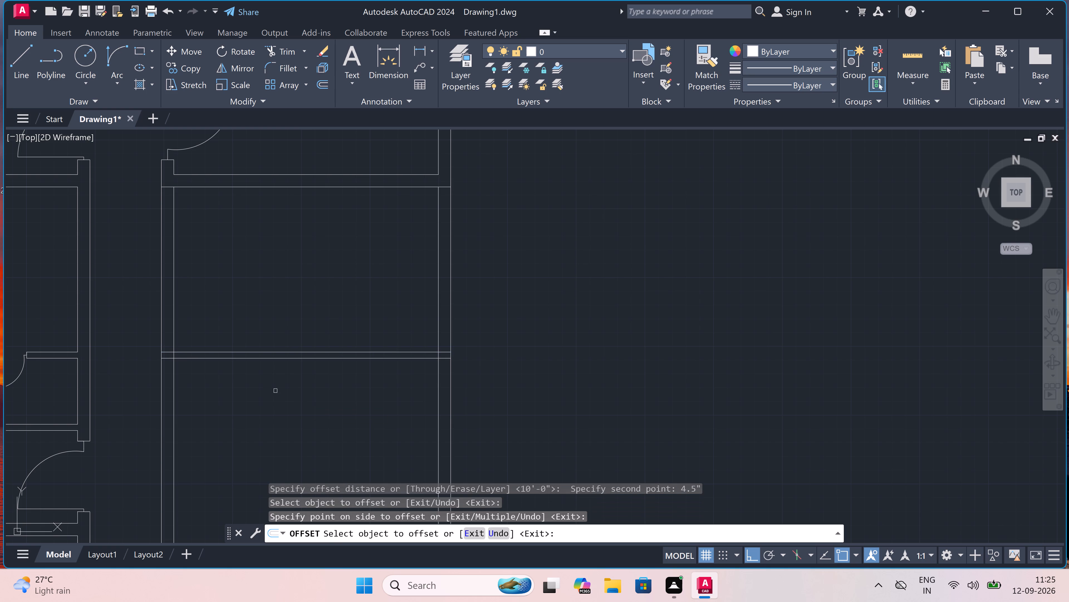
key("Escape")
Offset the inner line of the unit's left wall 6'6" to the right.
type("o")
key("space")
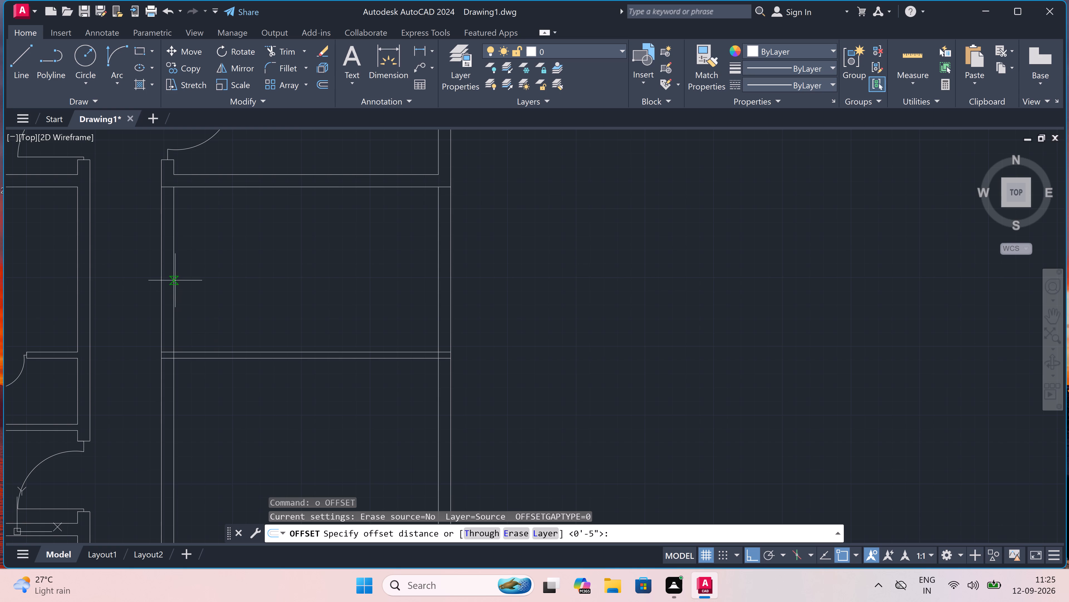
left_click_drag(174, 278, 184, 277)
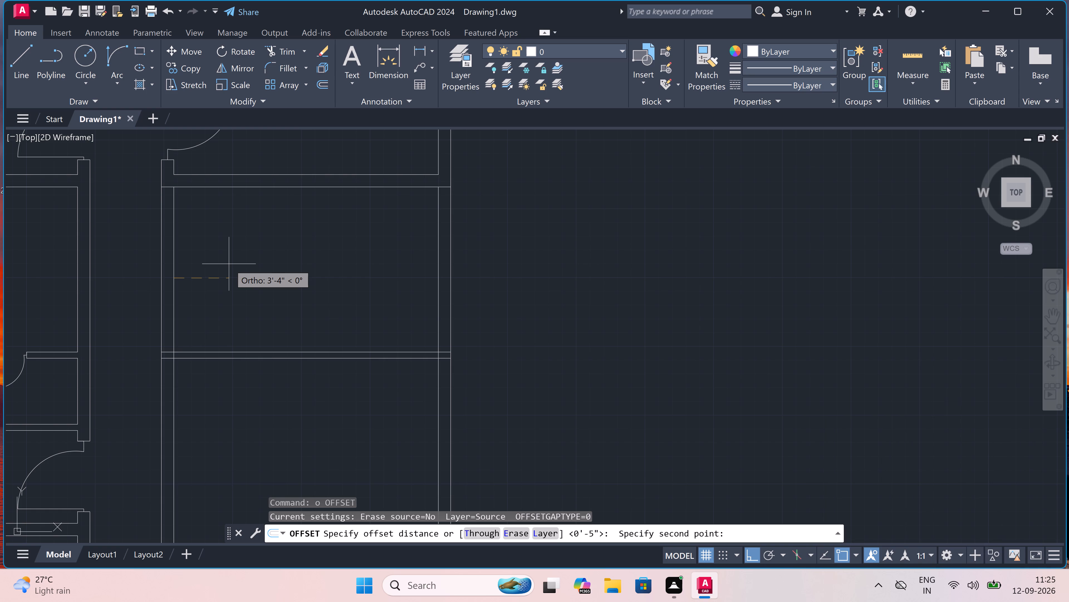
key("6")
type("'6")
key("shift+quotedbl")
key("space")
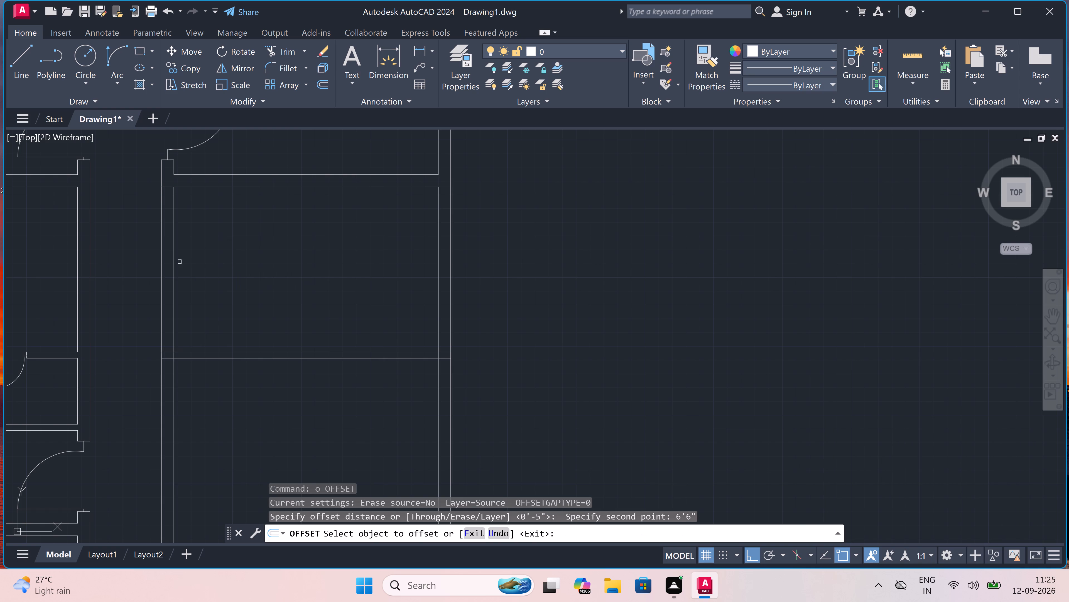
left_click_drag(174, 258, 178, 258)
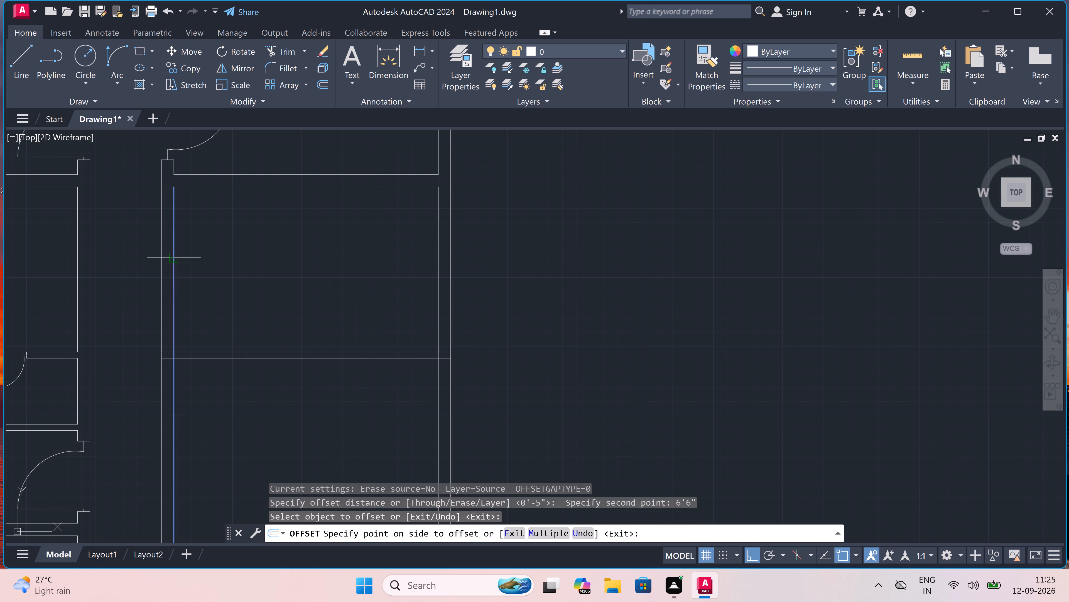
left_click(183, 258)
left_click(267, 248)
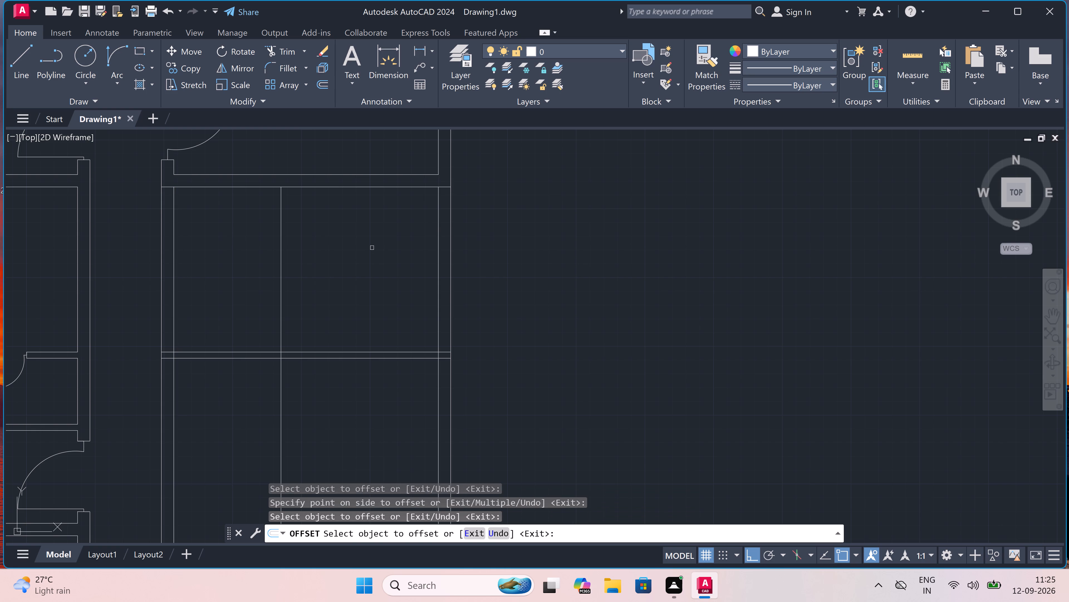
key("Escape")
Offset the new vertical line 4.5" to the right to form the left vertical partition.
type("o")
key("space")
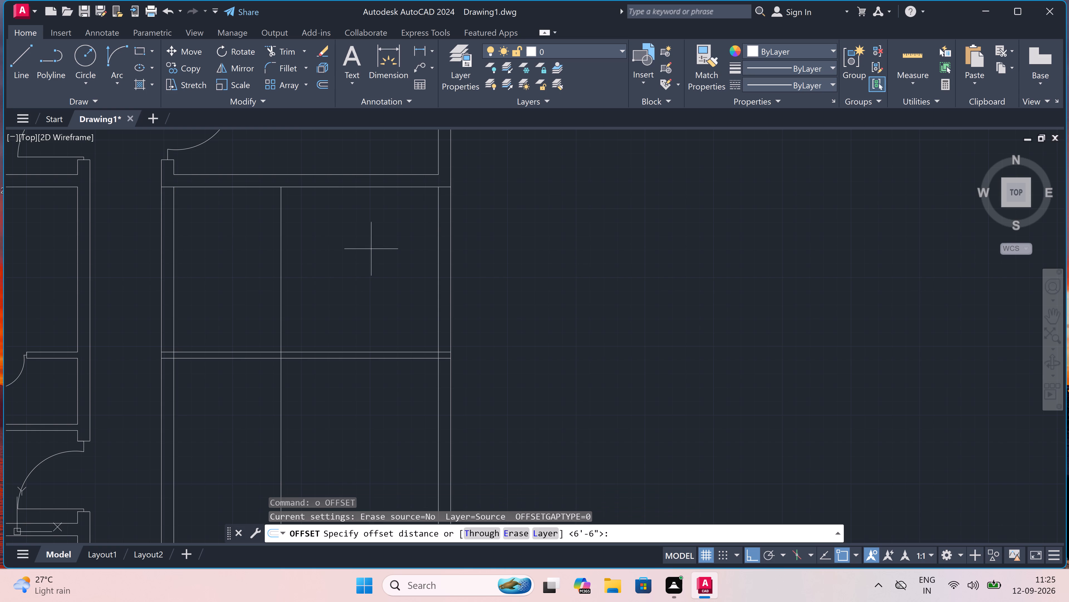
left_click_drag(283, 256, 286, 257)
type("4.5")
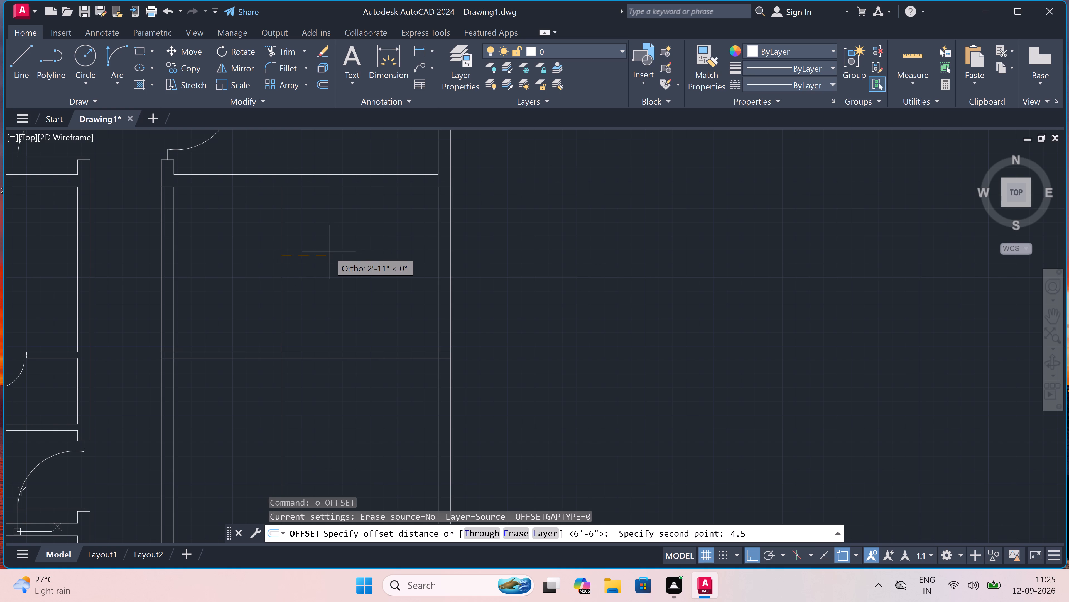
type("\"")
key("space")
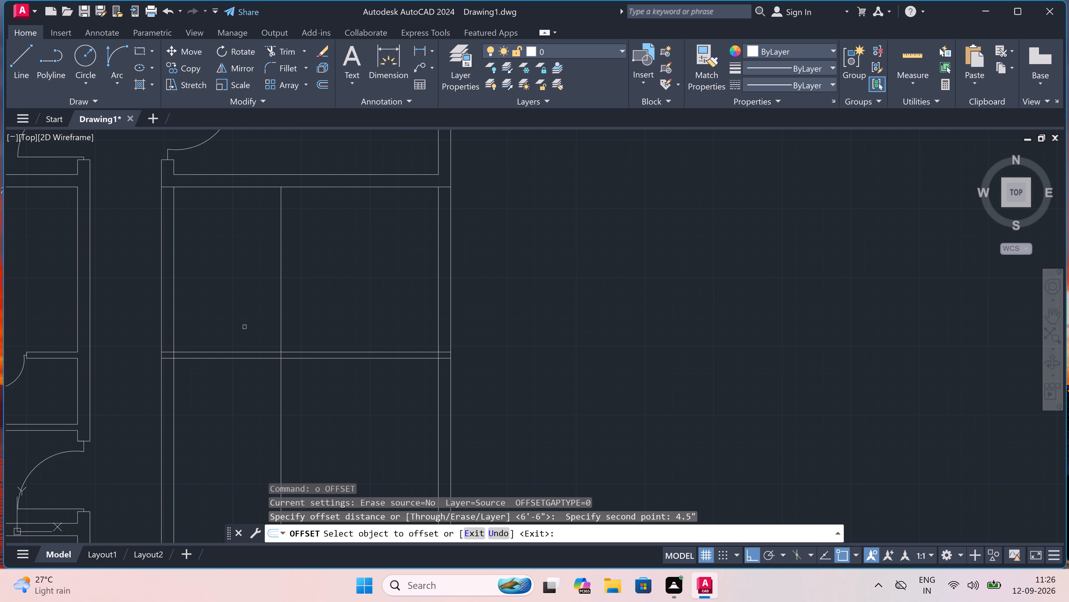
left_click(281, 309)
left_click(317, 302)
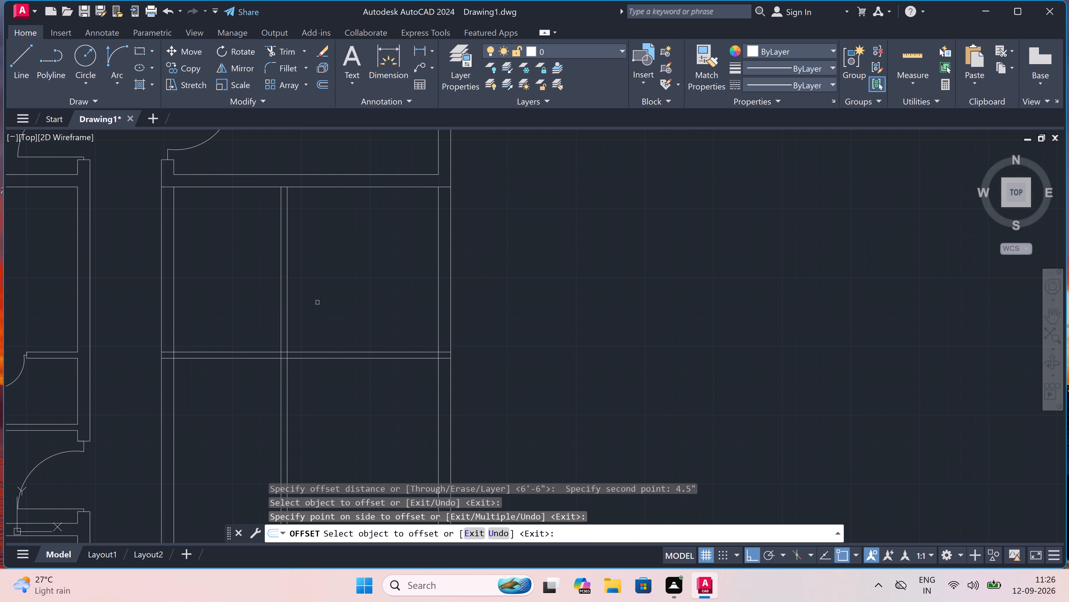
key("Escape")
Offset the inner line of the unit's right wall 5'6" to the left.
type("o")
key("space")
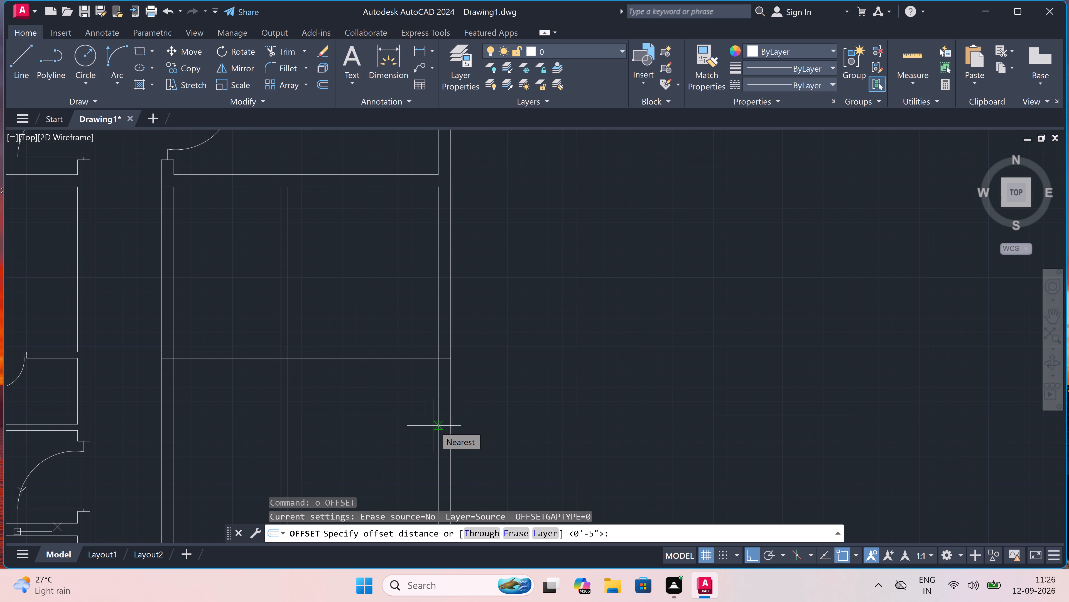
left_click(437, 428)
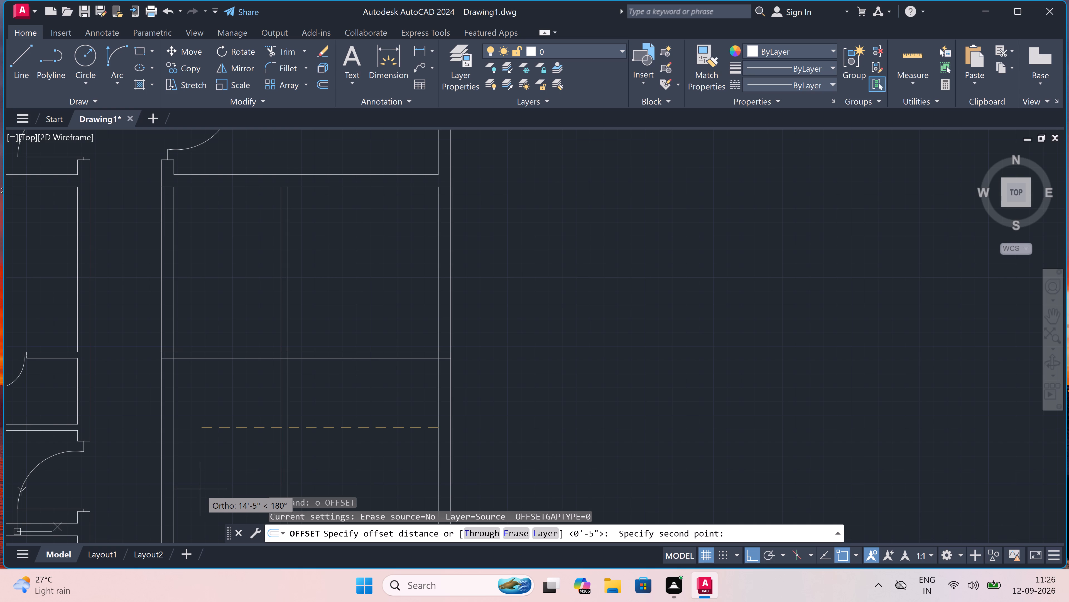
type("5'")
type("6\"")
key("space")
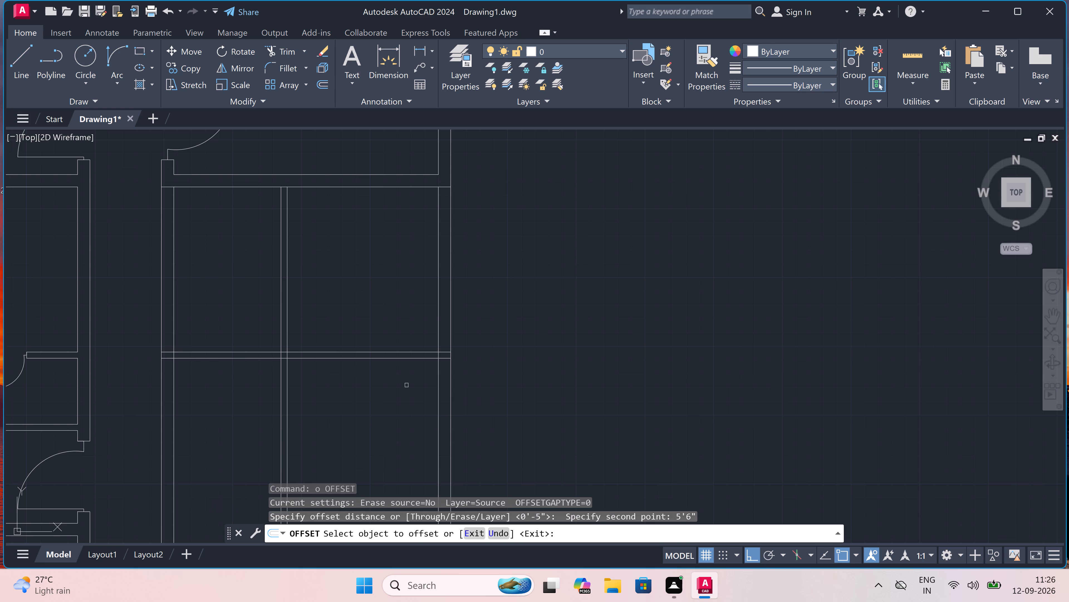
left_click_drag(438, 394, 430, 401)
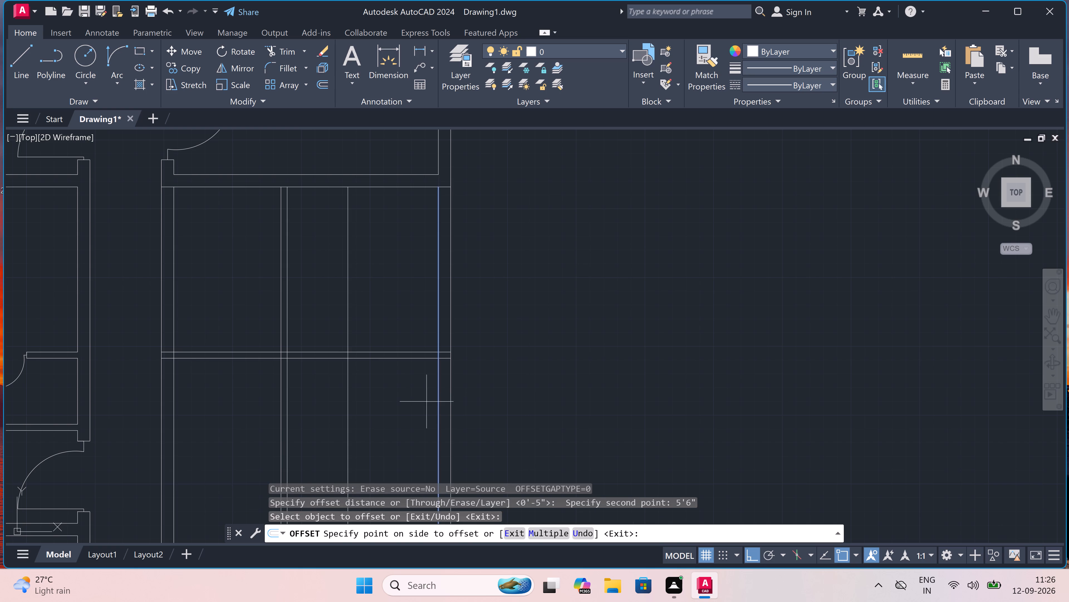
left_click(386, 405)
key("Escape")
Offset the line 5'6" inside the right wall by 4.5" to the left to form the second vertical partition.
type("o")
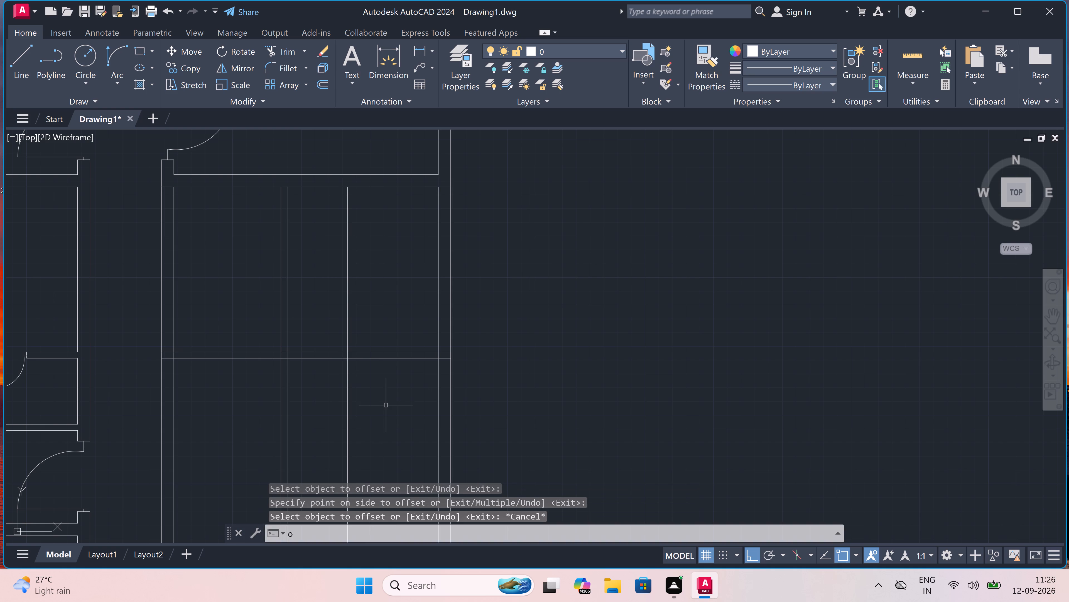
key("space")
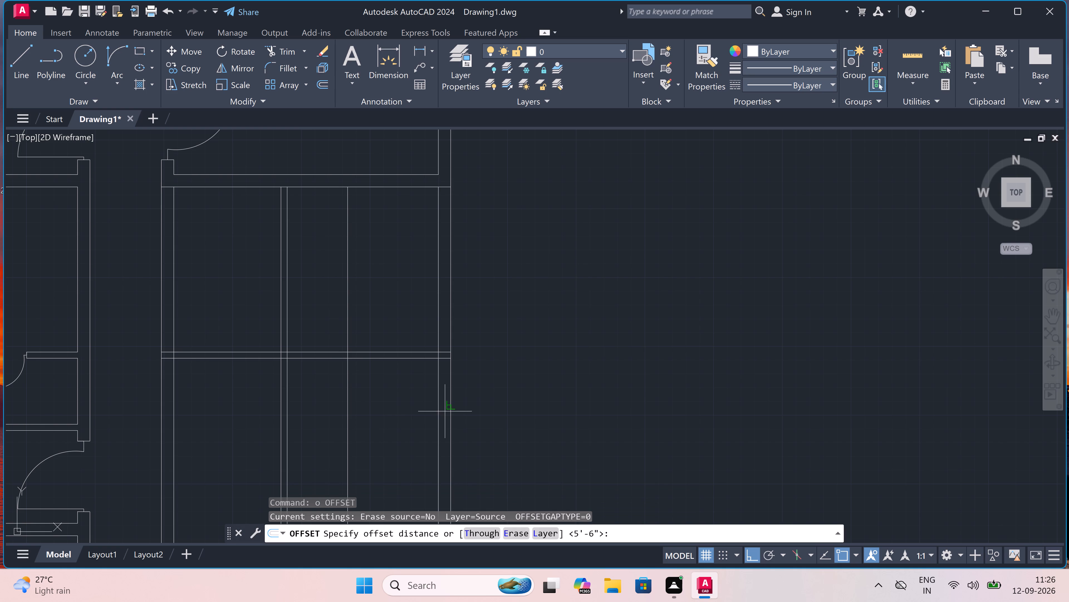
left_click_drag(436, 408, 432, 408)
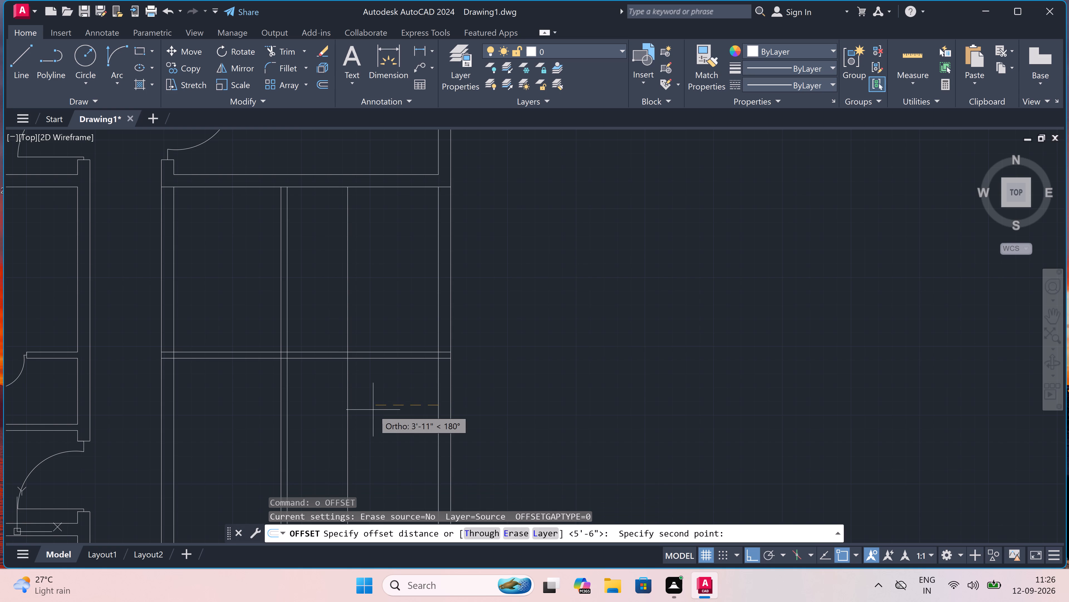
type("4,")
key("BackSpace")
type(".5\"")
key("space")
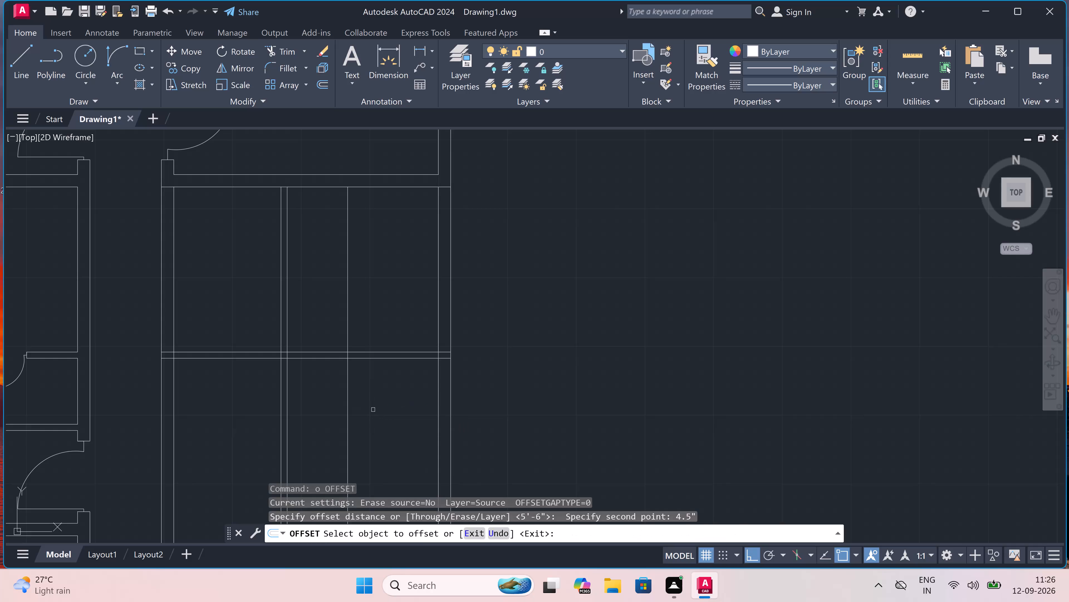
left_click_drag(348, 417, 342, 419)
left_click(335, 420)
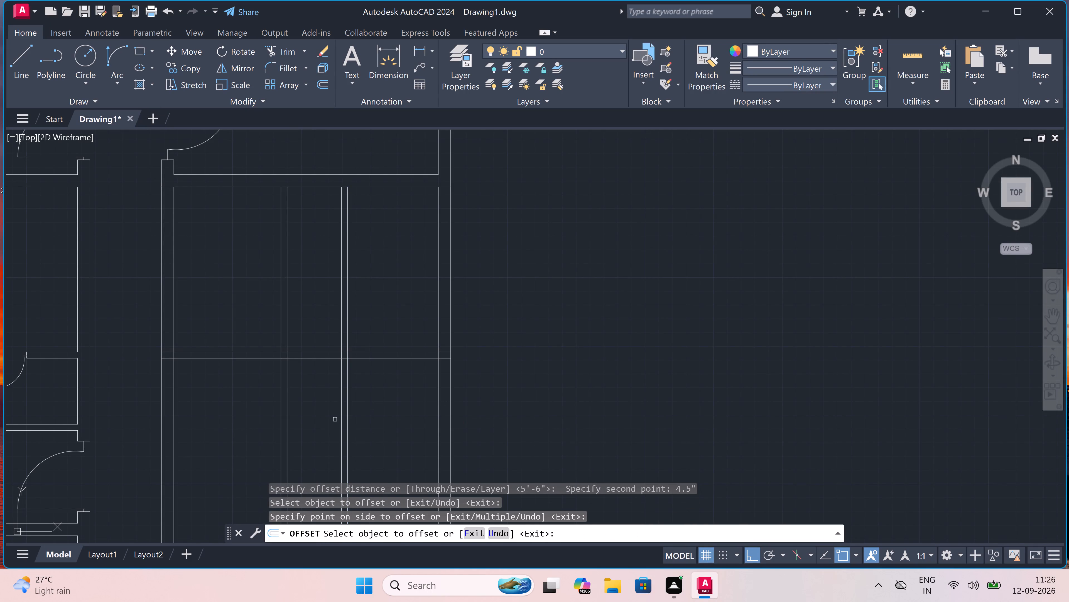
scroll(335, 419, "down", 3)
scroll(329, 428, "up", 2)
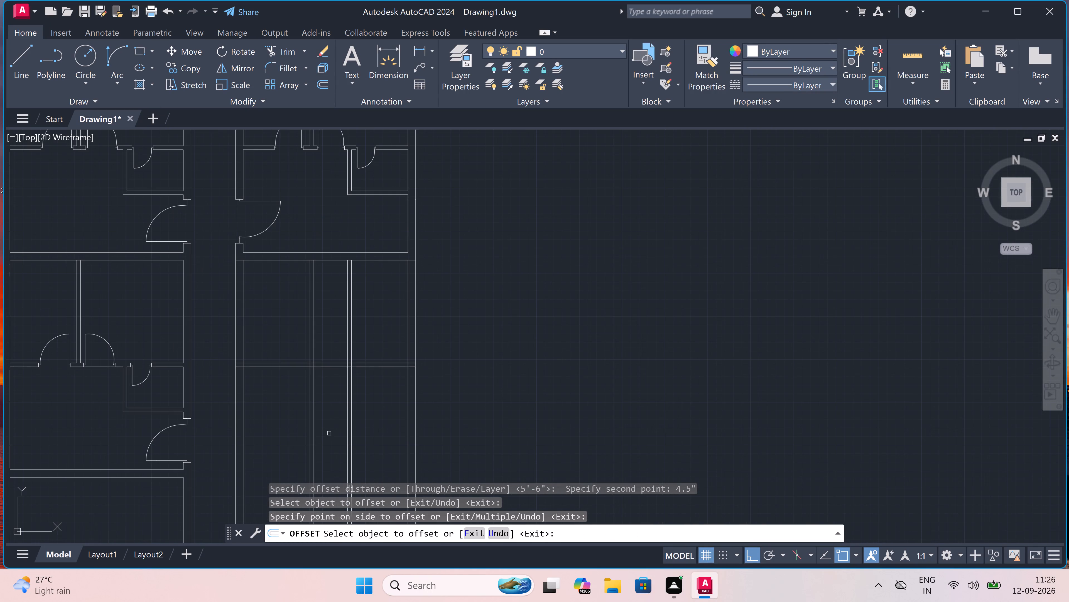
key("Escape")
Trim the right vertical partition's lines above the horizontal partition and the left vertical partition's lines below it.
type("tr")
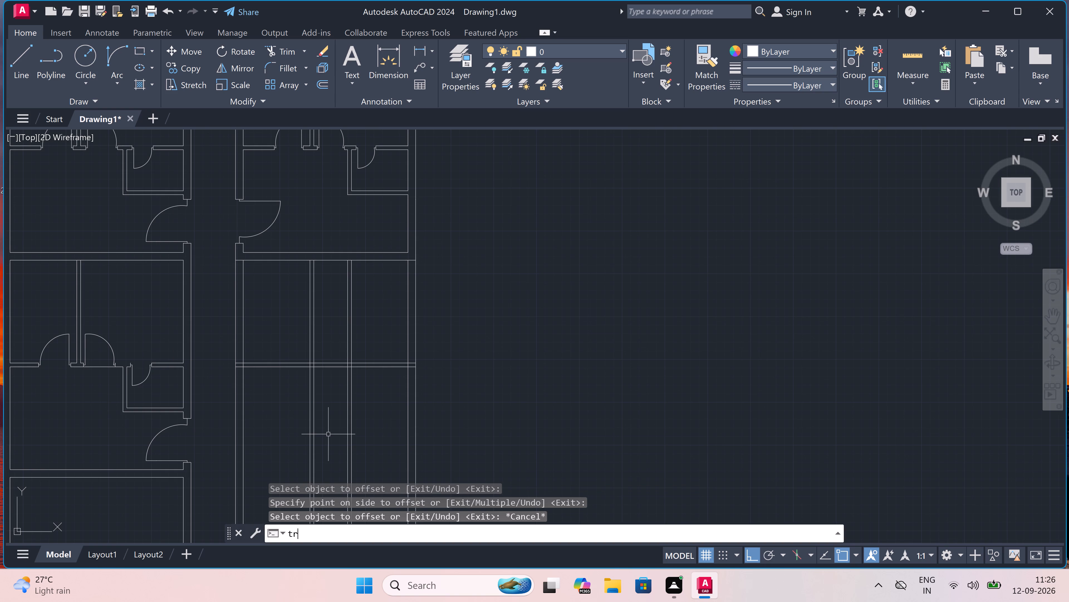
key("space")
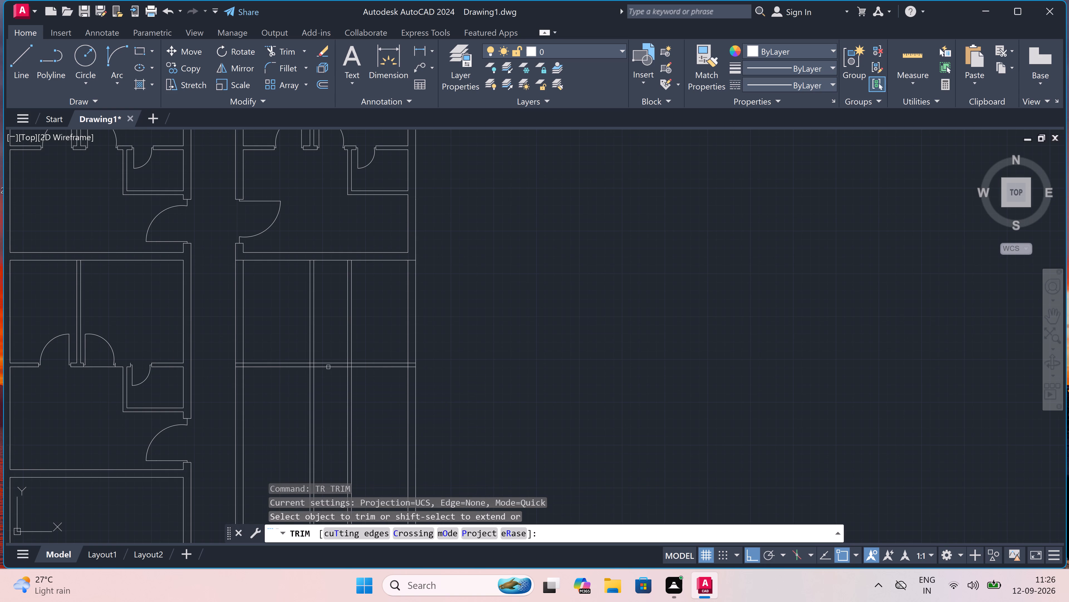
left_click_drag(330, 335, 344, 329)
left_click(390, 302)
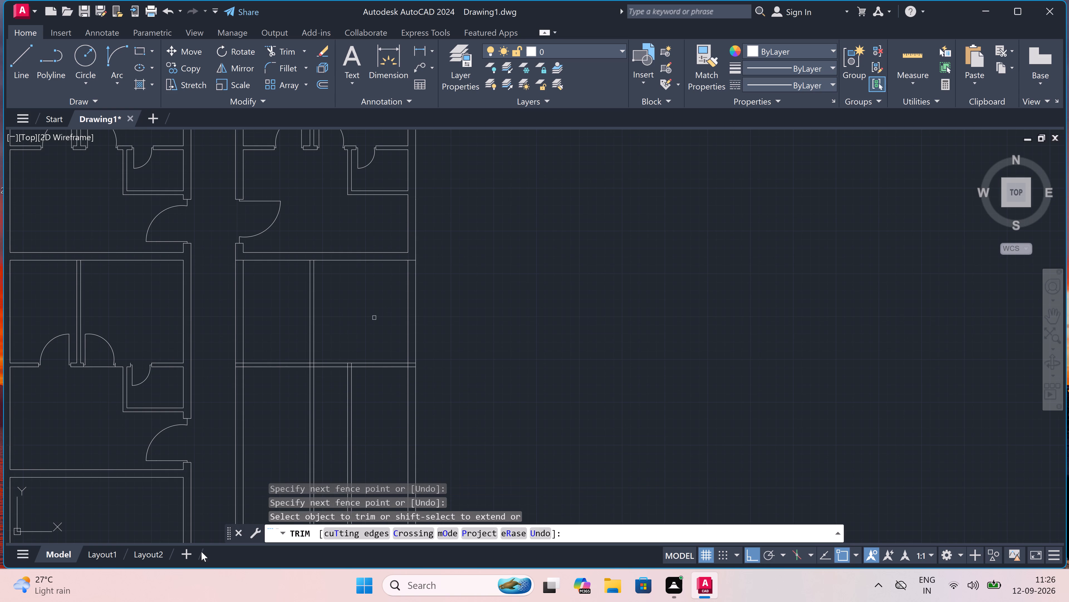
left_click_drag(322, 391, 303, 406)
left_click(299, 409)
scroll(300, 409, "down", 3)
scroll(303, 409, "up", 4)
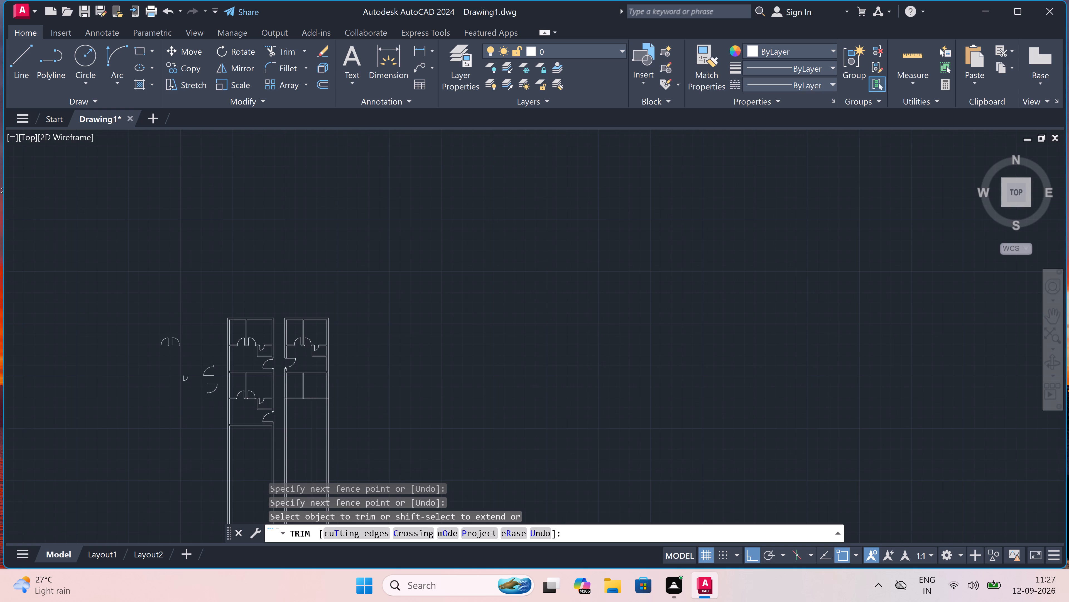
key("Escape")
Offset the lower line of the horizontal partition 4' downward across the right-hand second unit.
type("o")
key("space")
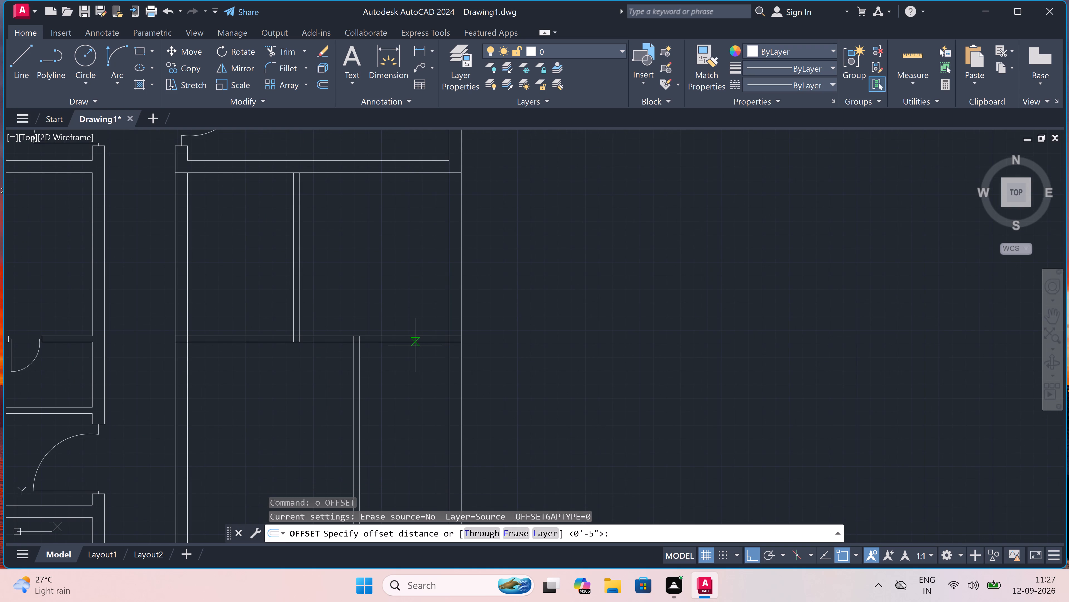
left_click_drag(414, 344, 415, 349)
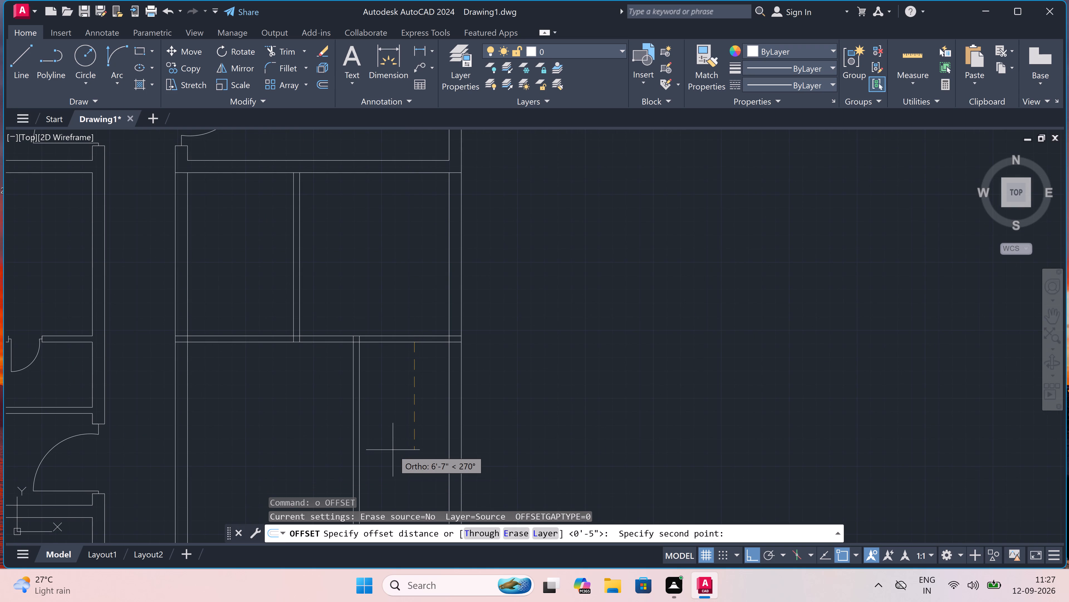
type("4'")
key("space")
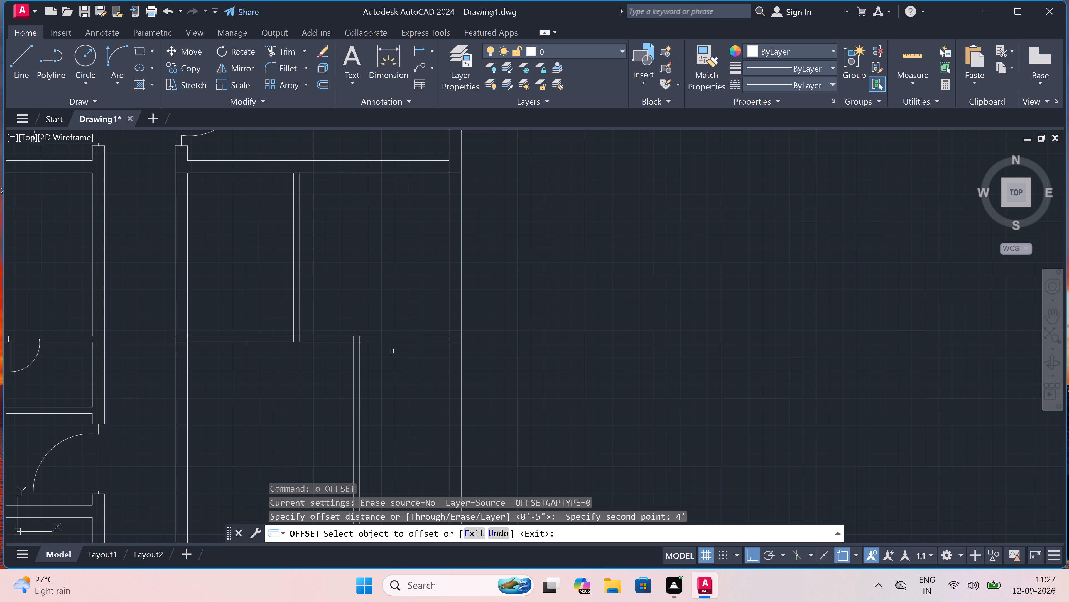
double_click(390, 341)
left_click(387, 364)
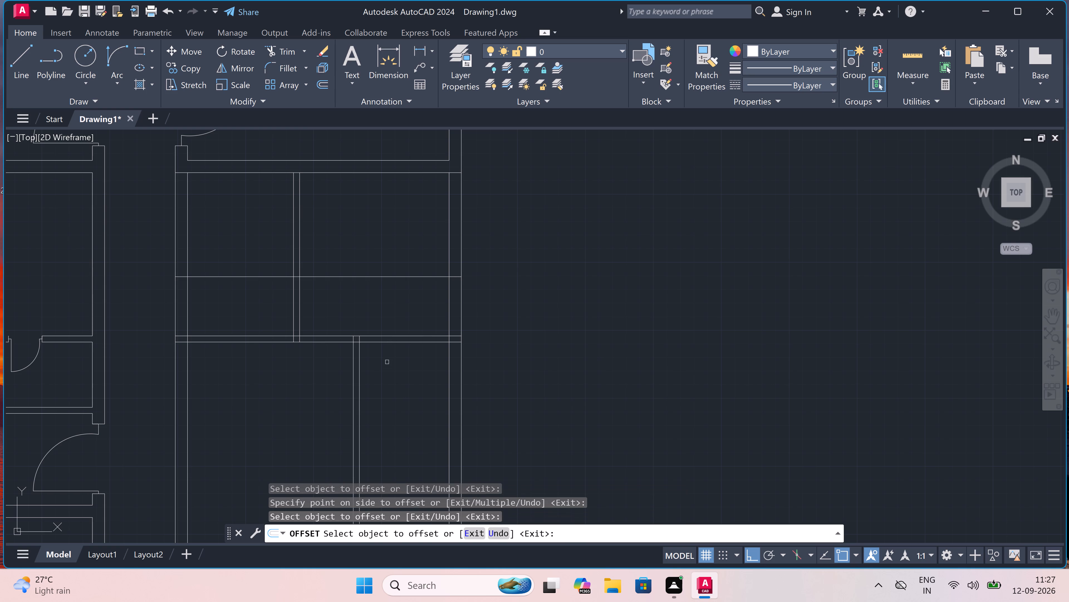
left_click_drag(386, 342, 385, 349)
left_click(384, 364)
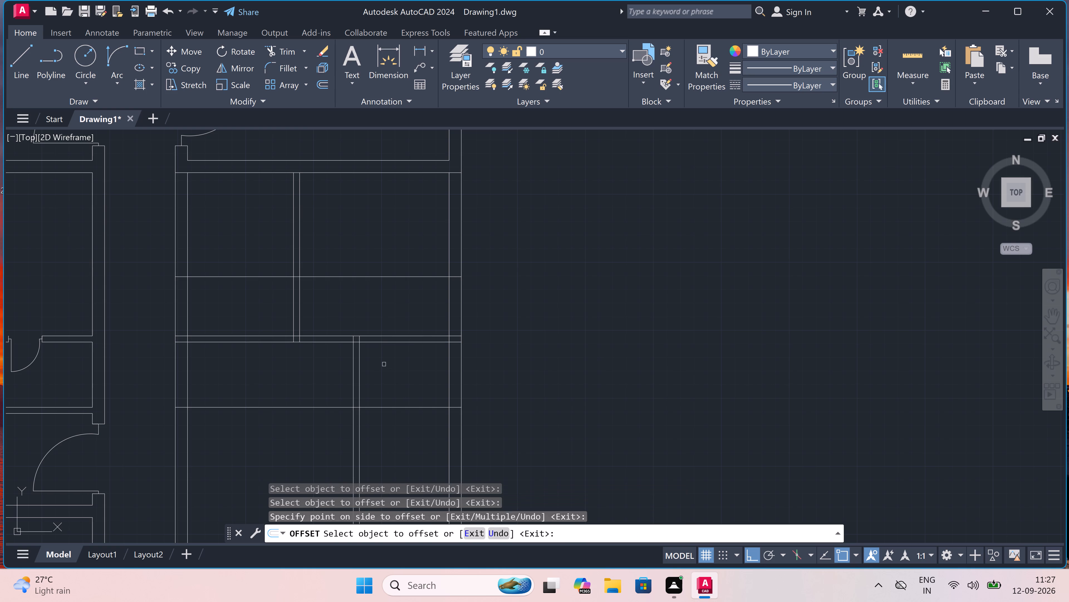
key("Escape")
Erase the stray horizontal line crossing the rooms above the horizontal partition in the right-hand second unit.
left_click(380, 285)
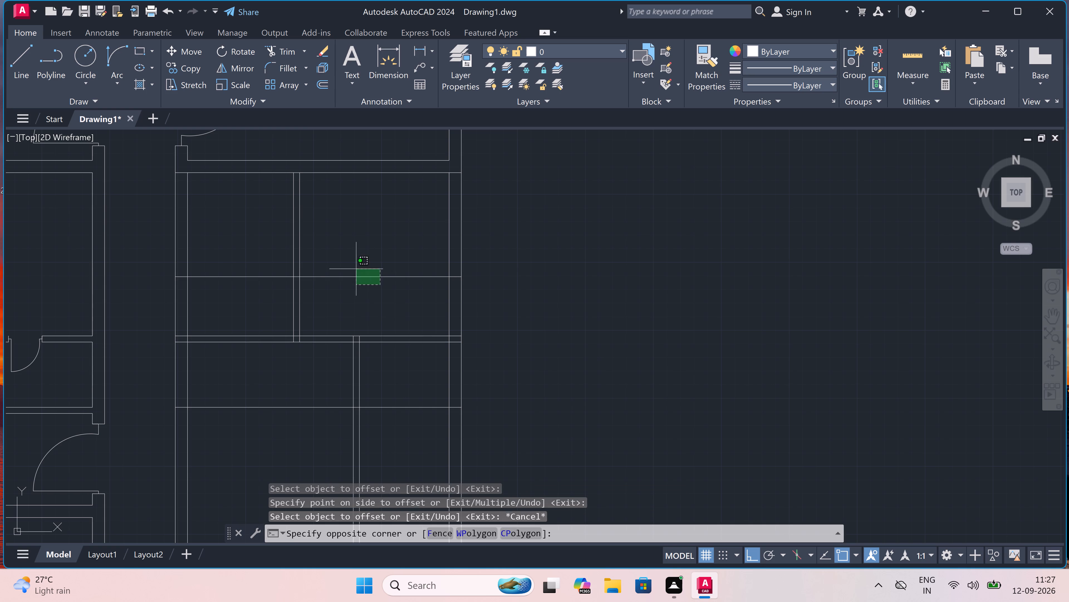
left_click(356, 269)
key("Delete")
Offset the line 4' below the horizontal partition by 4.5" downward to form the lower horizontal partition.
type("o")
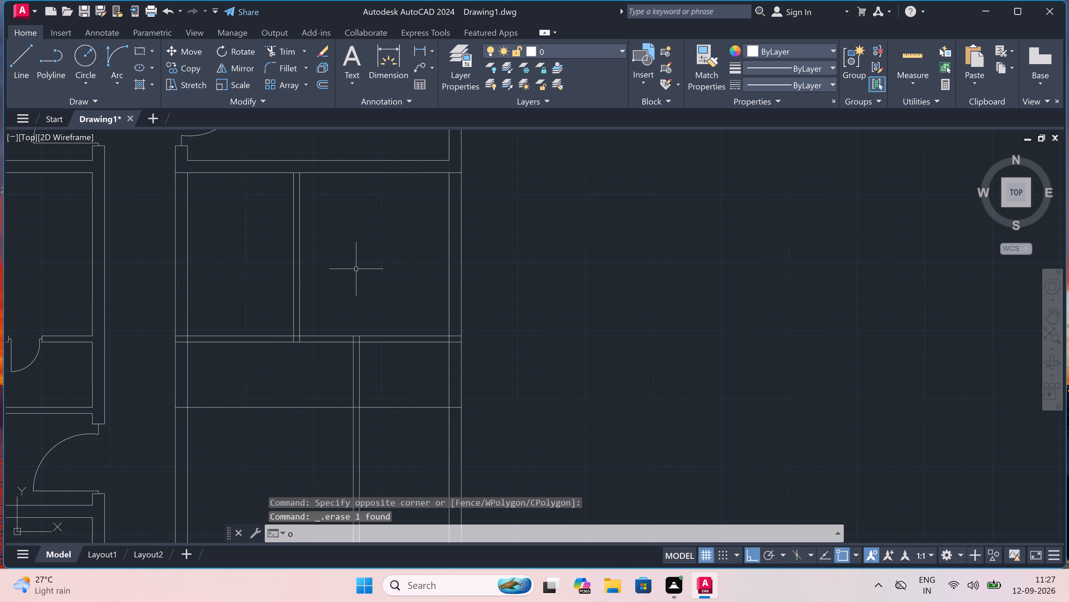
key("space")
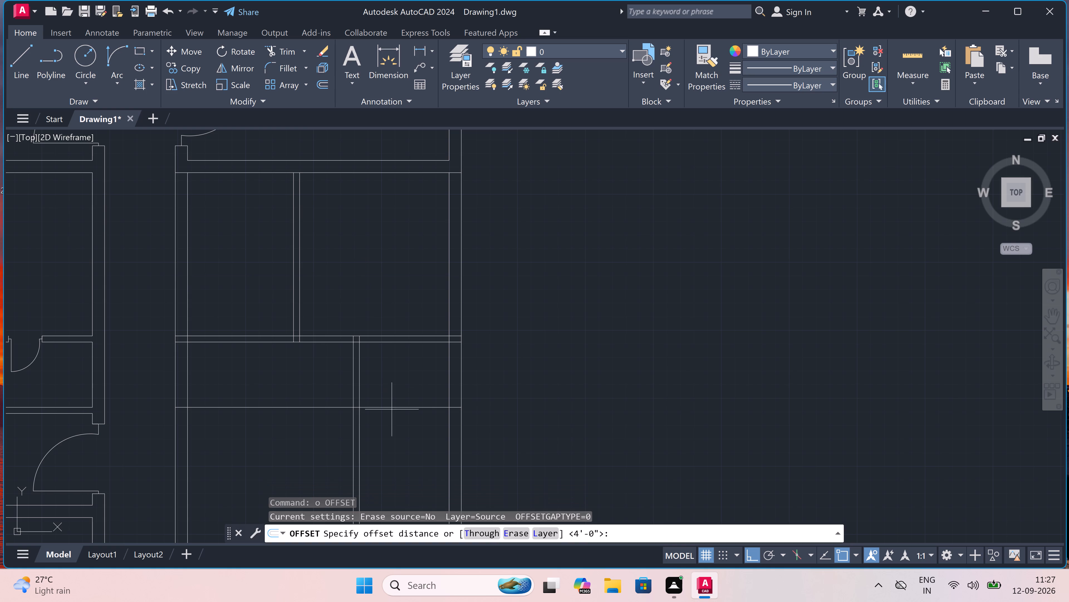
left_click_drag(388, 405, 388, 409)
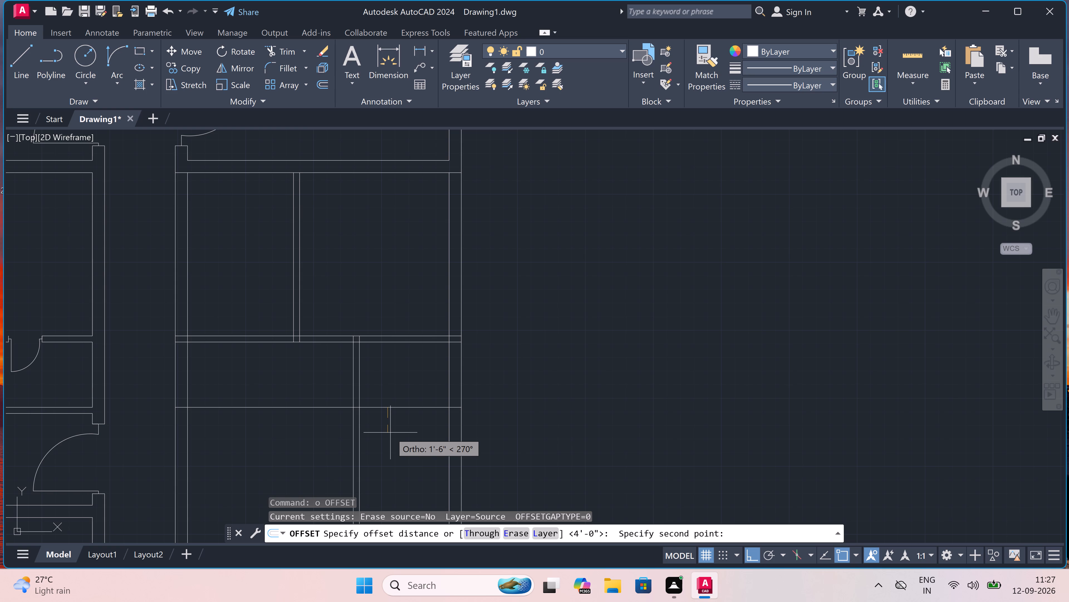
key("4")
key("period")
type("5\"")
key("space")
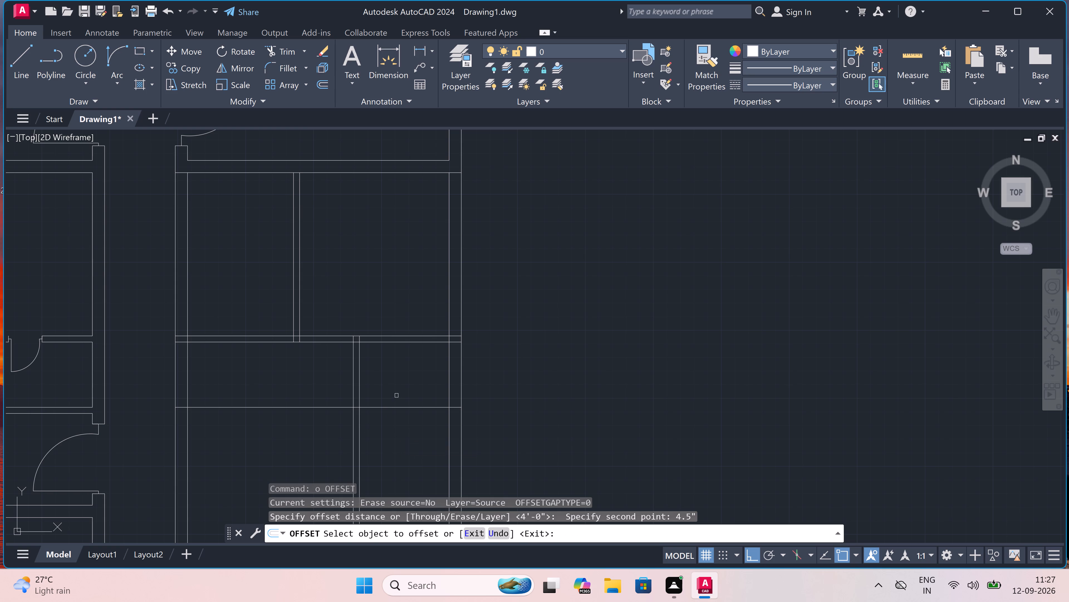
left_click_drag(397, 407, 397, 419)
left_click(394, 443)
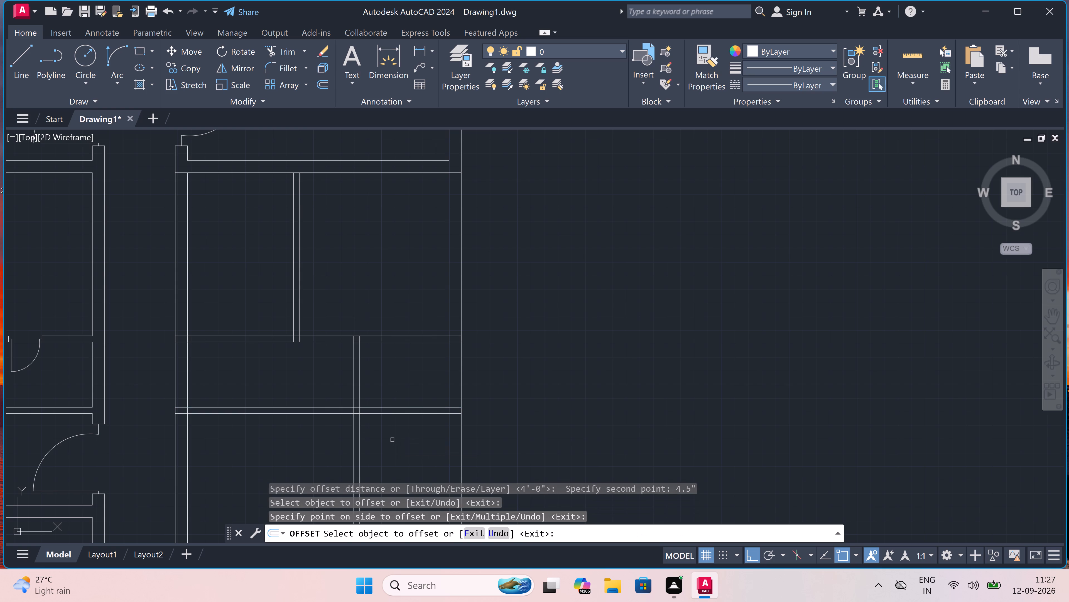
scroll(392, 440, "down", 4)
scroll(390, 444, "up", 2)
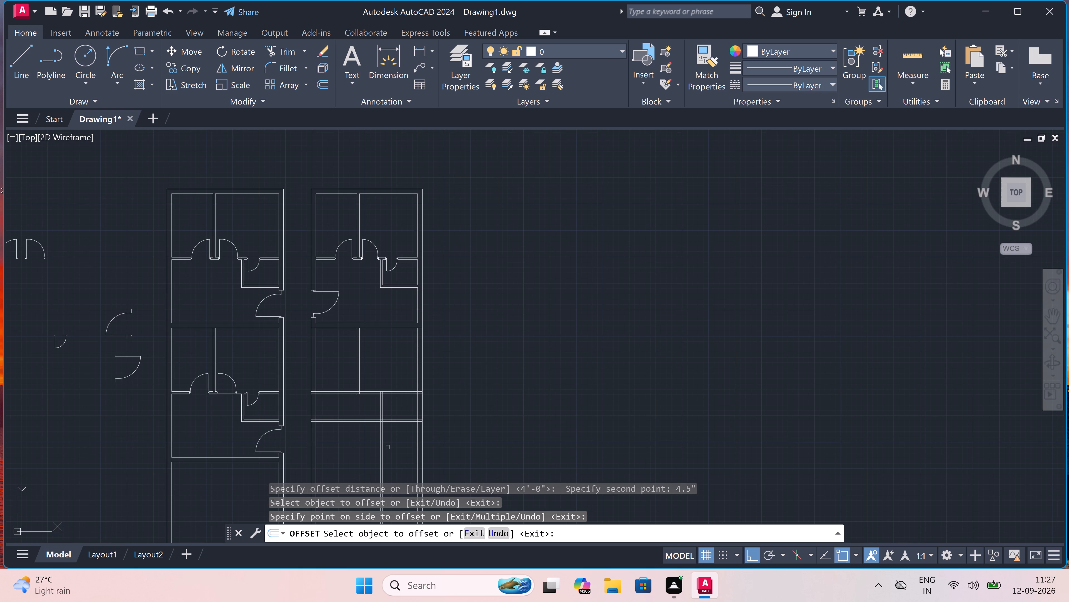
key("Escape")
Trim the lower horizontal partition's two lines between the left wall and the right vertical partition.
type("tr")
key("space")
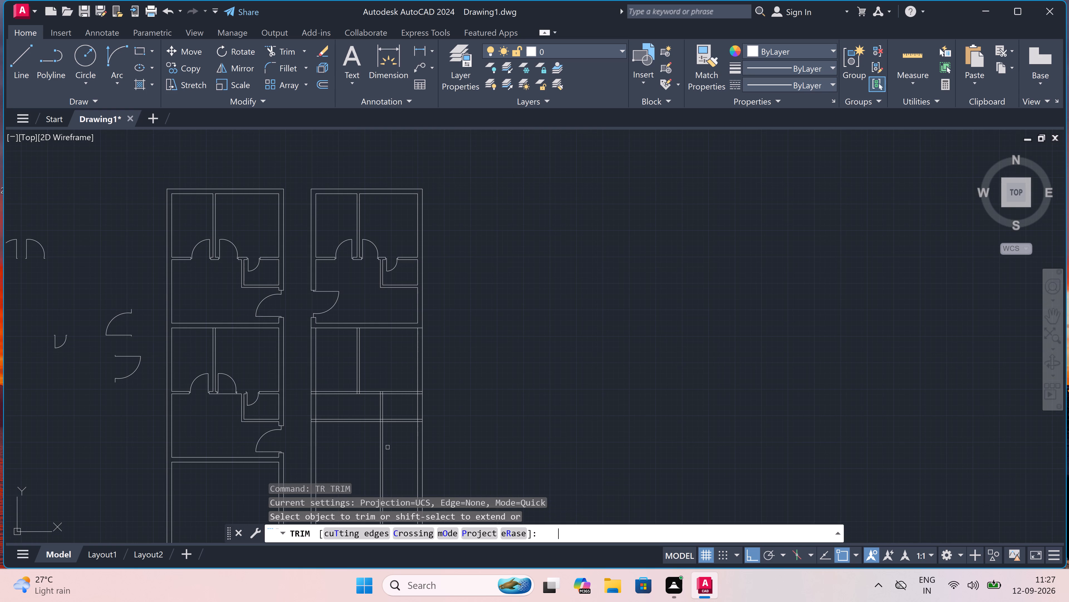
left_click(356, 436)
left_click(350, 410)
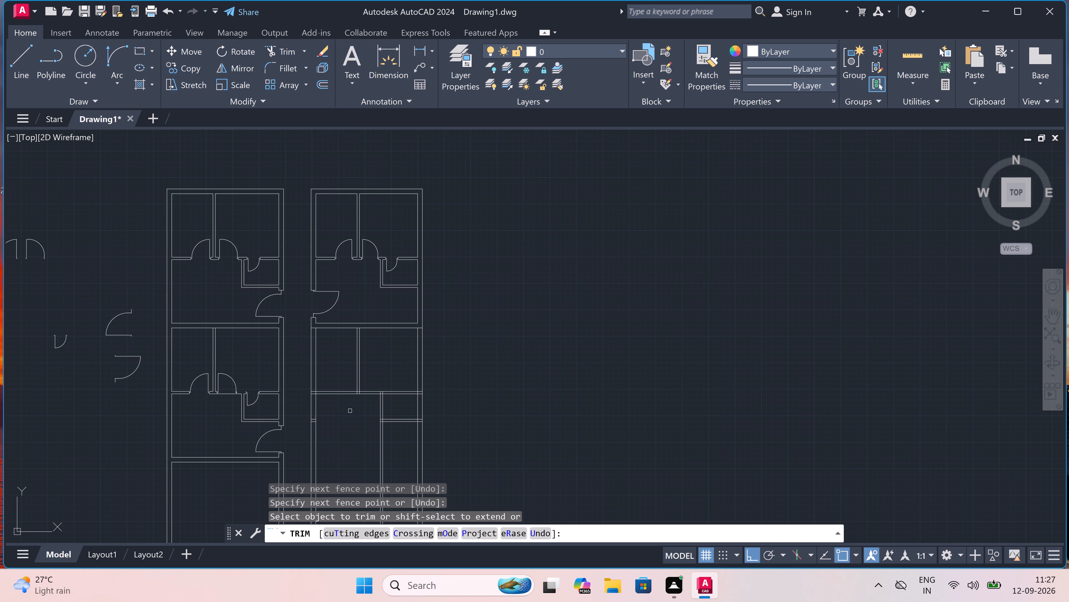
Trim both horizontal partitions' line ends inside the left wall and open the wall's inner line at the upper partition.
scroll(310, 422, "up", 3)
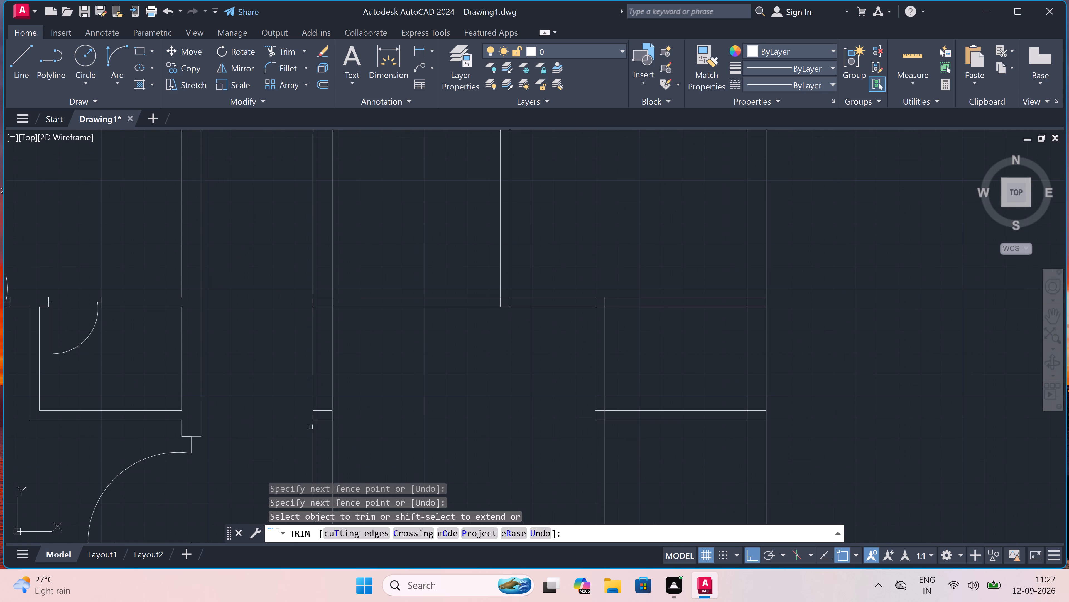
left_click(318, 434)
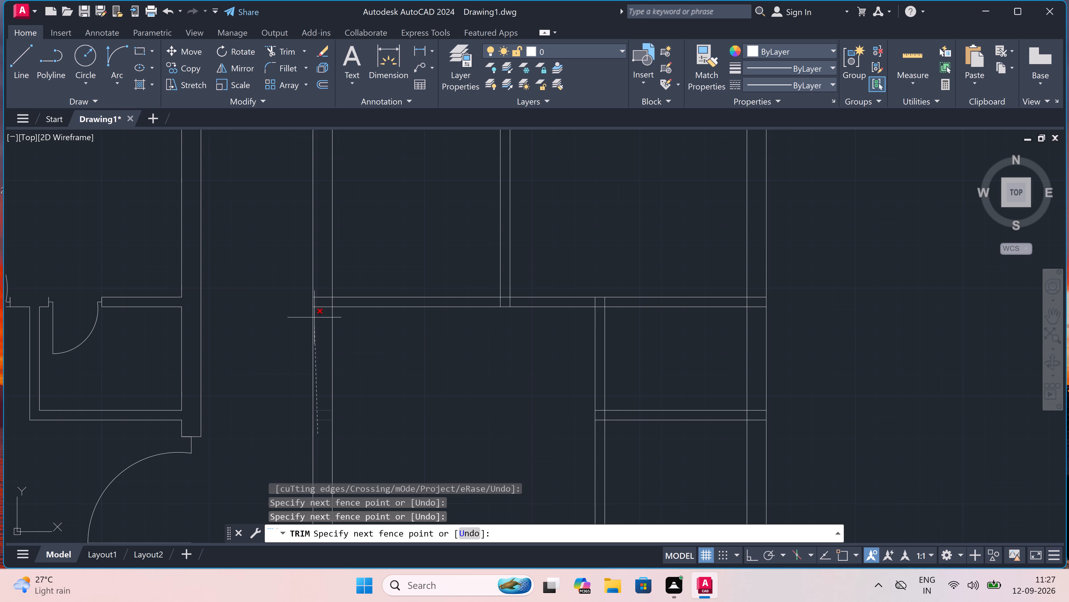
left_click(317, 287)
scroll(322, 297, "up", 2)
left_click(324, 307)
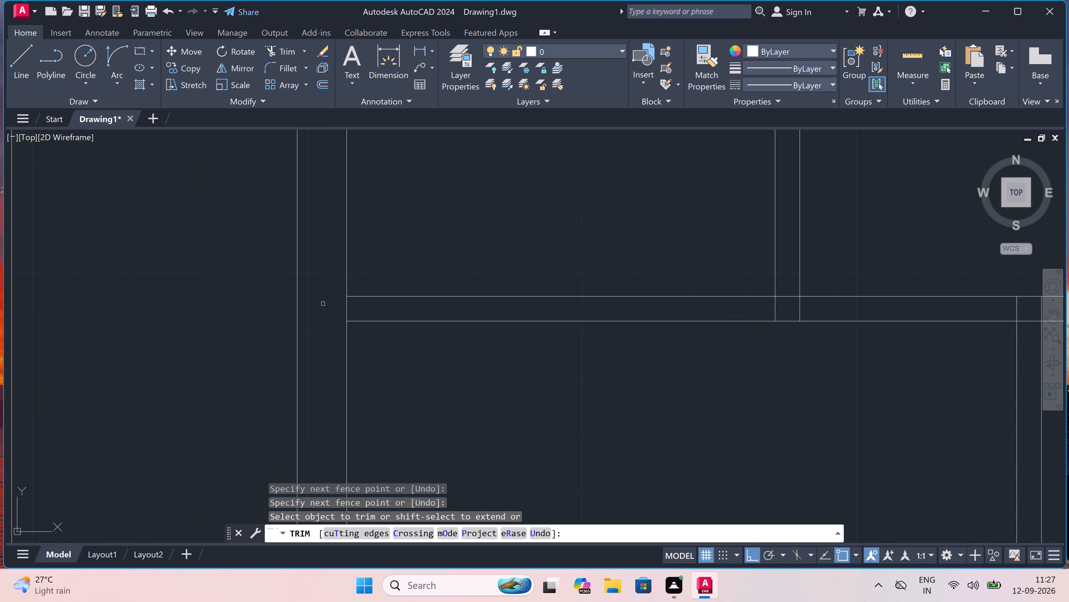
left_click(357, 300)
Trim the lower line of the wall between the two right-hand units where it crosses the left wall, left vertical partition and right wall.
scroll(359, 303, "down", 5)
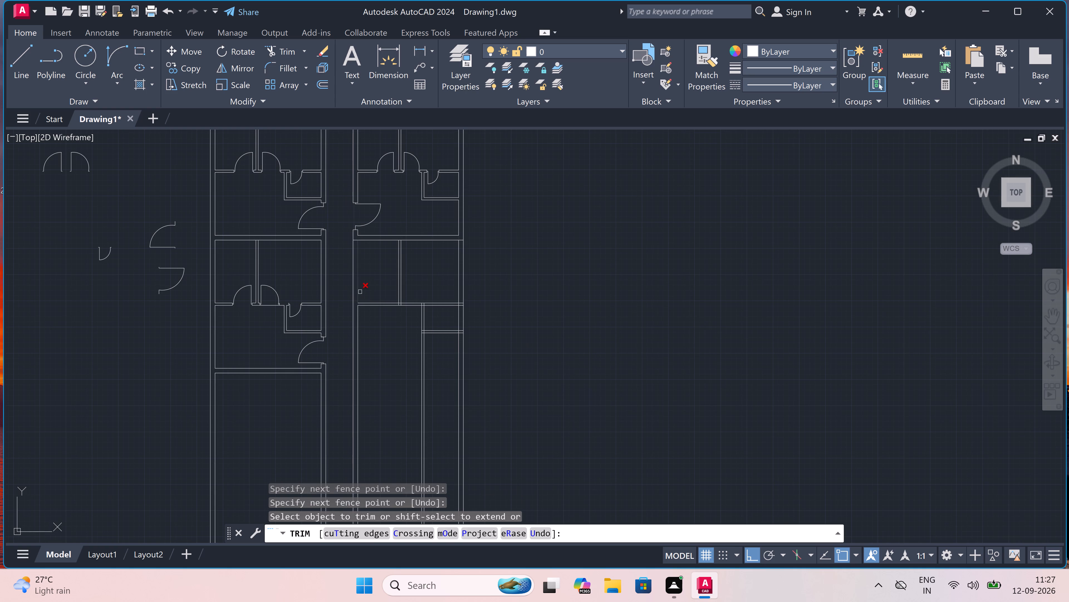
scroll(354, 219, "up", 4)
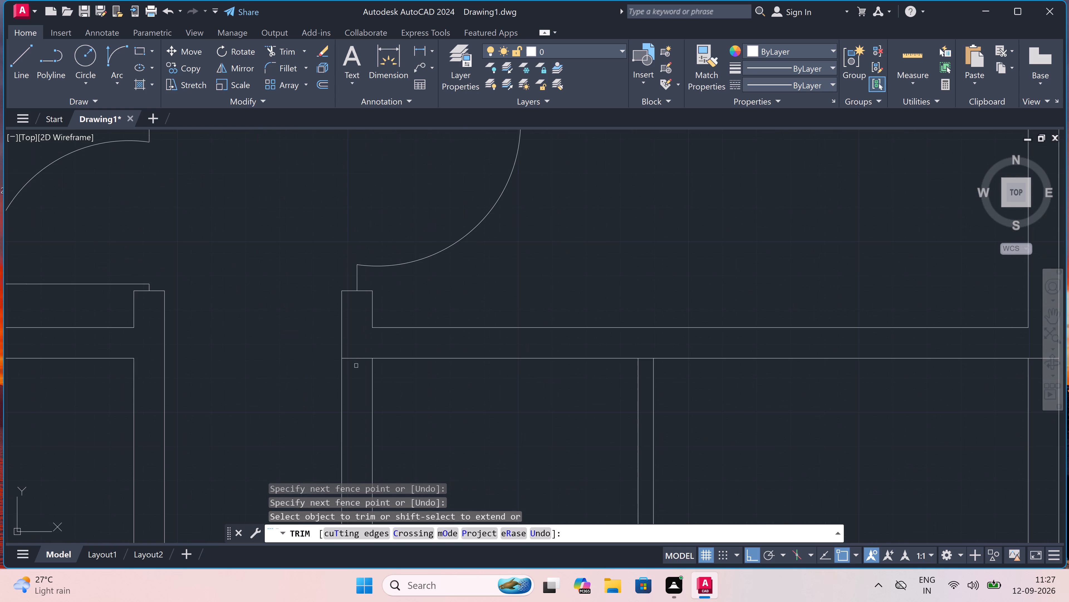
left_click(356, 373)
left_click(353, 346)
scroll(353, 346, "down", 4)
scroll(380, 344, "up", 3)
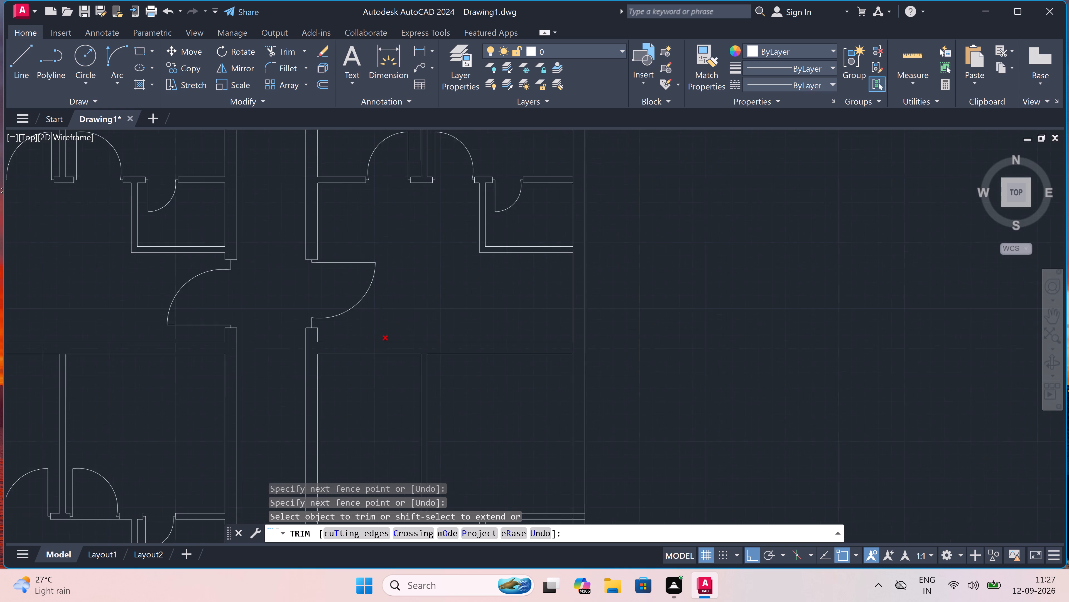
scroll(425, 357, "up", 3)
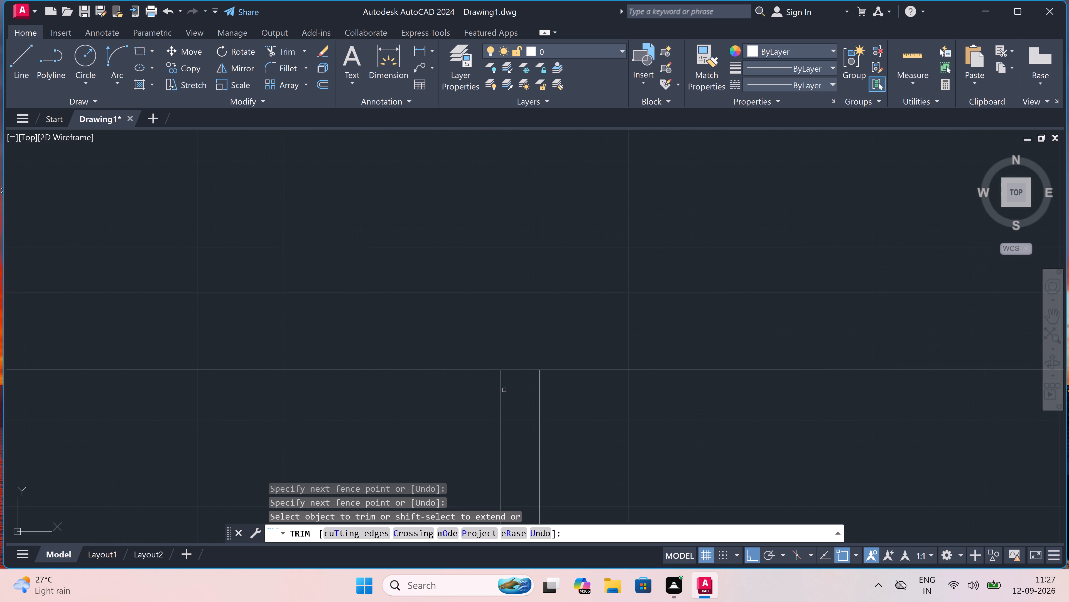
left_click(518, 388)
left_click(509, 334)
scroll(508, 334, "down", 9)
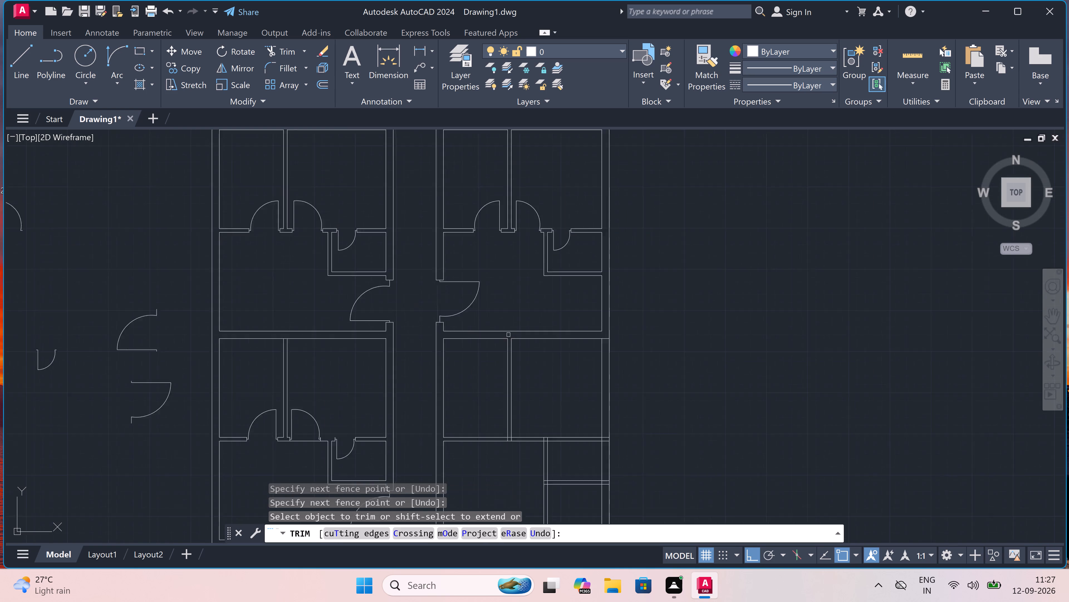
scroll(575, 332, "up", 4)
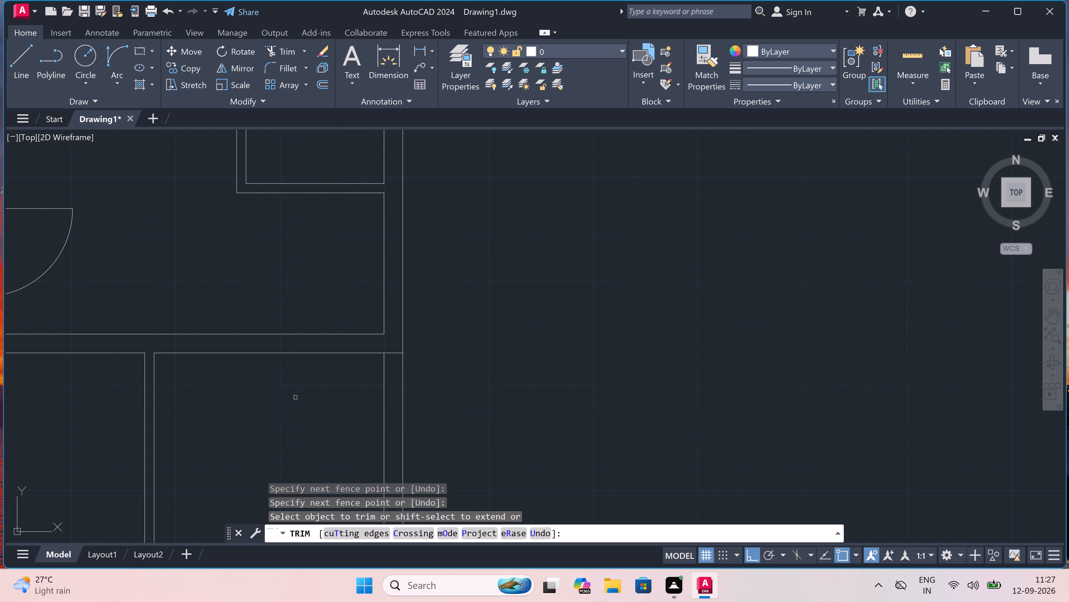
scroll(404, 361, "up", 2)
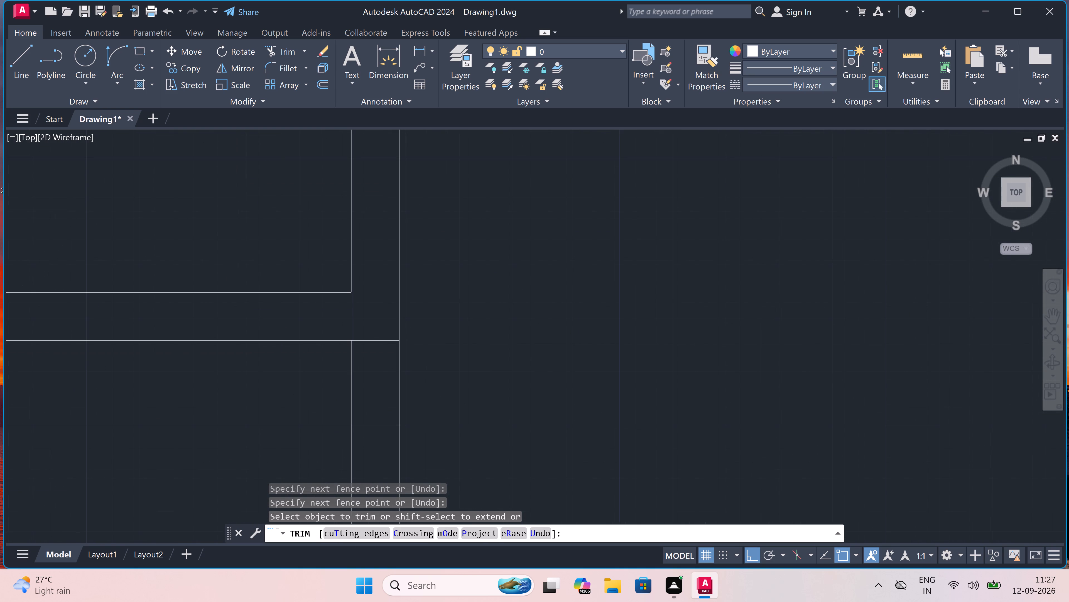
left_click(383, 366)
left_click(382, 328)
Trim the upper horizontal partition's ends inside the right wall and open the wall's inner line between the partition's faces.
scroll(382, 329, "down", 3)
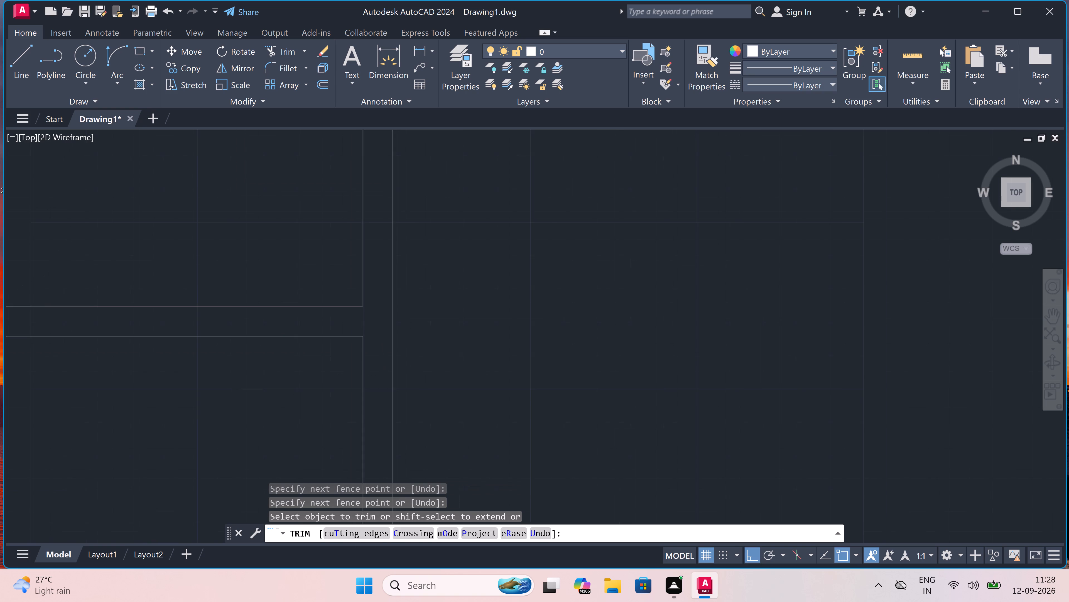
scroll(382, 329, "down", 2)
scroll(384, 450, "down", 2)
scroll(384, 451, "up", 2)
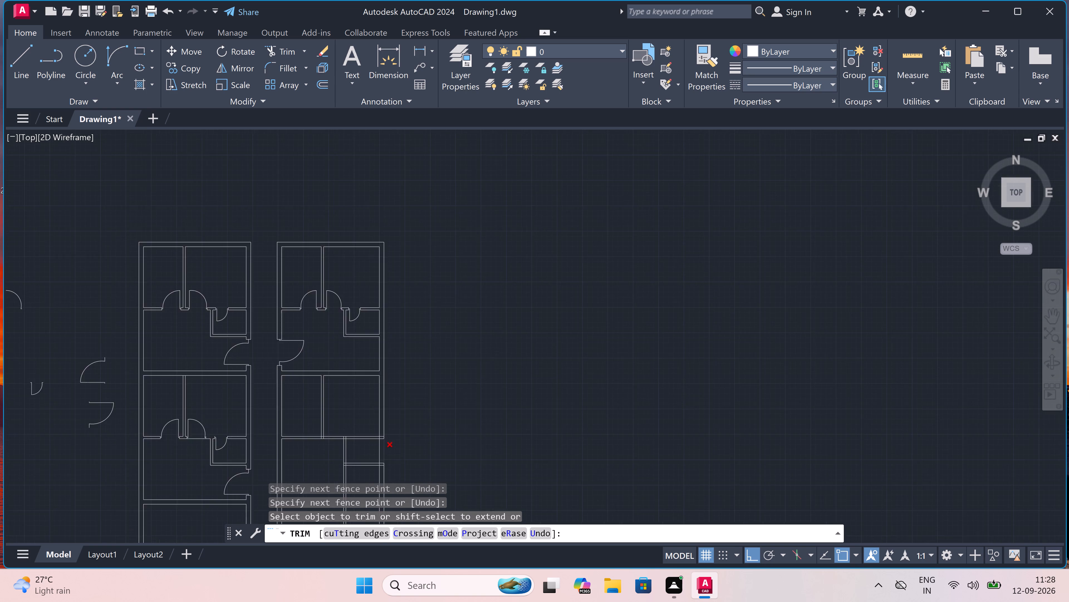
scroll(384, 451, "up", 1)
scroll(368, 432, "up", 3)
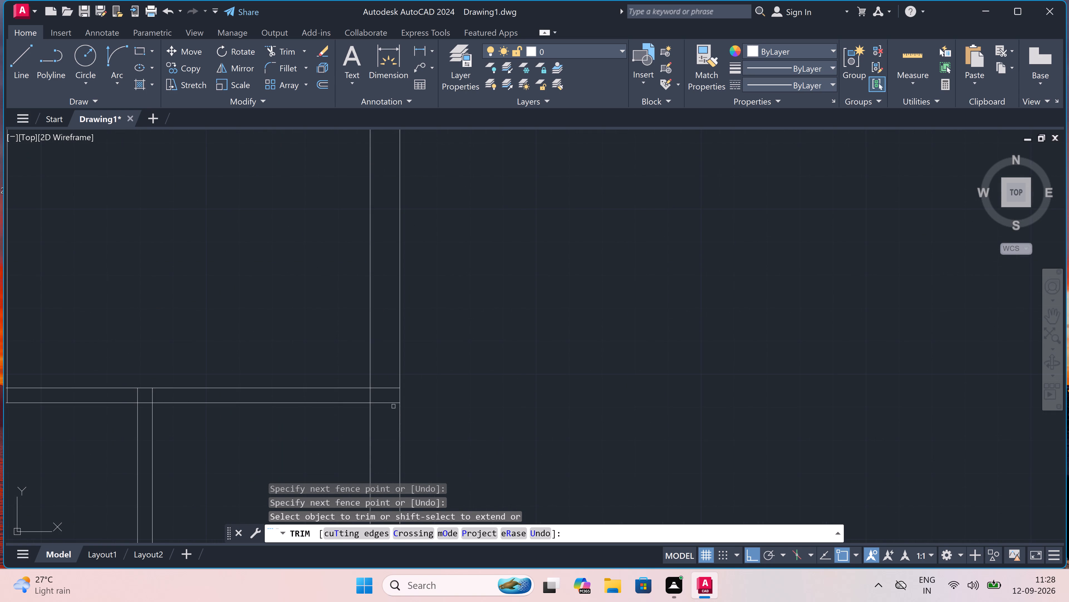
left_click(393, 406)
left_click(393, 370)
scroll(378, 394, "up", 3)
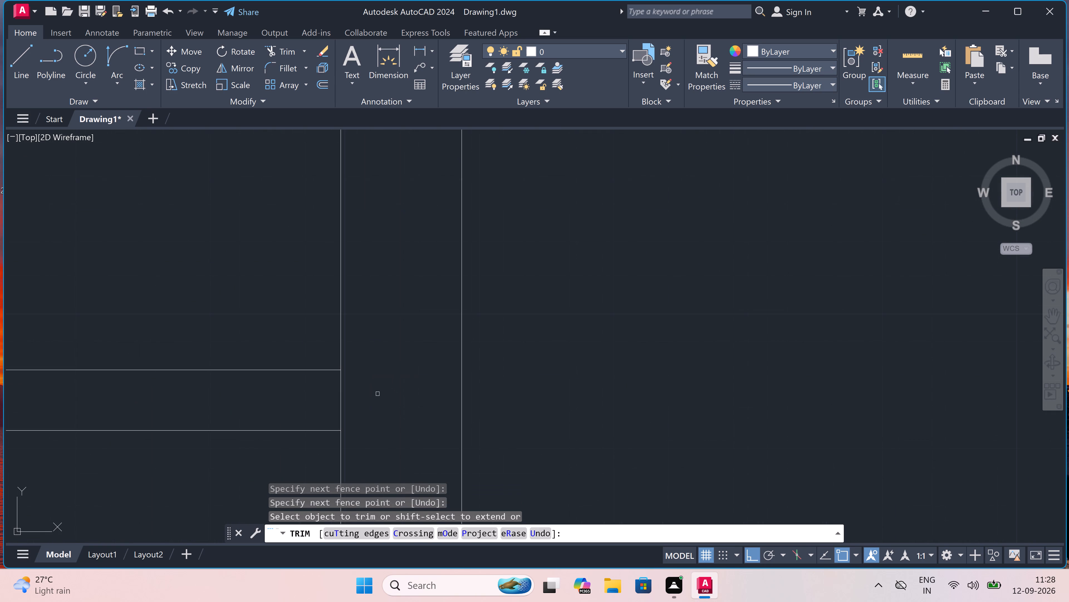
left_click_drag(377, 395, 374, 397)
left_click(293, 396)
Clean the junction of the left vertical partition and upper horizontal partition by trimming the overlapping segments.
scroll(293, 396, "down", 6)
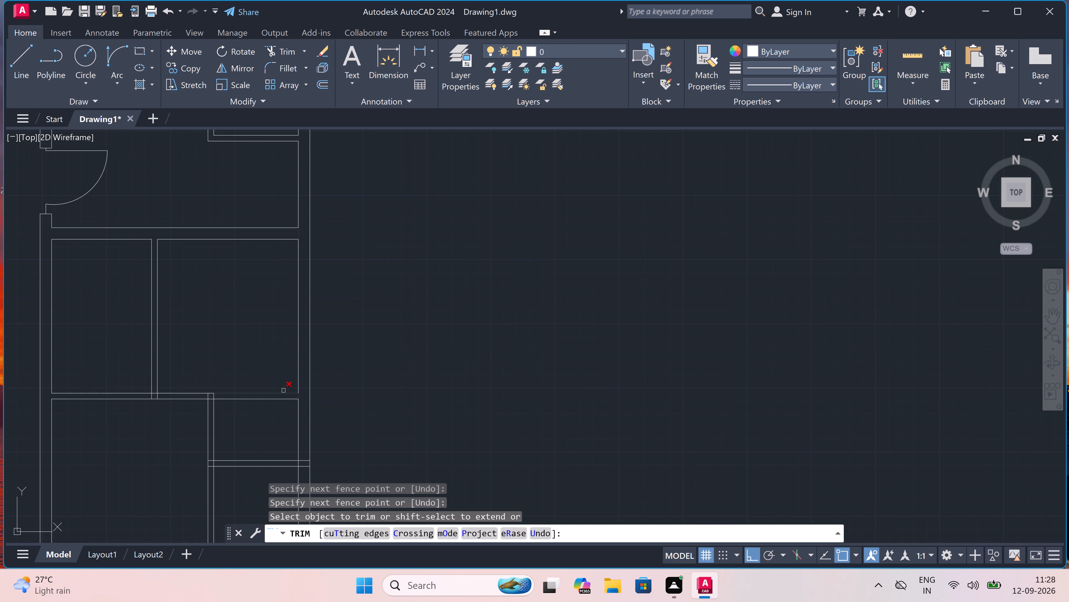
scroll(120, 407, "up", 3)
scroll(296, 364, "up", 2)
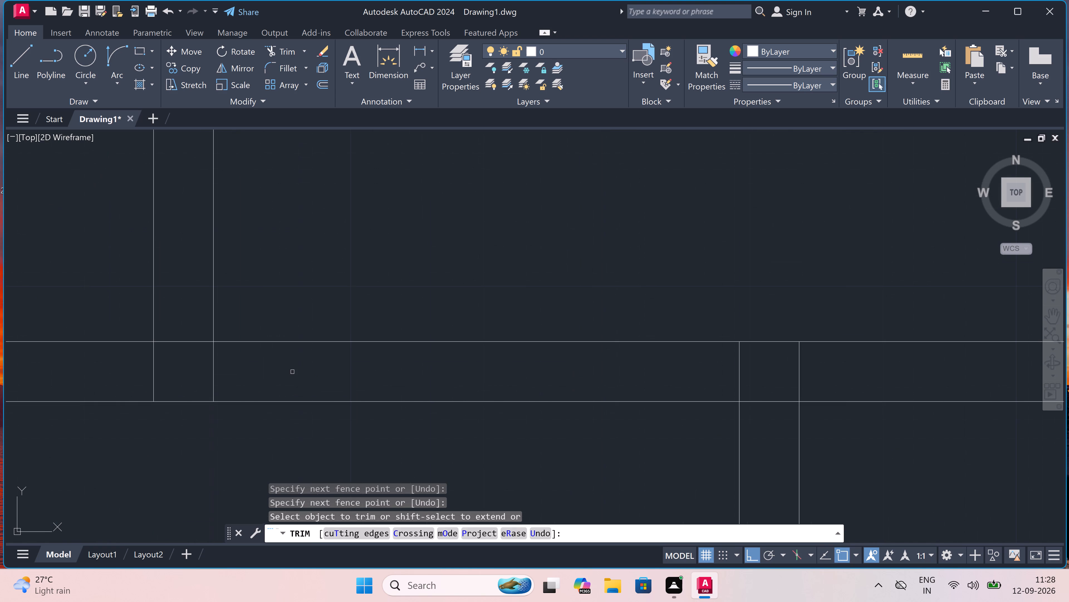
left_click_drag(292, 372, 289, 373)
left_click_drag(97, 375, 100, 376)
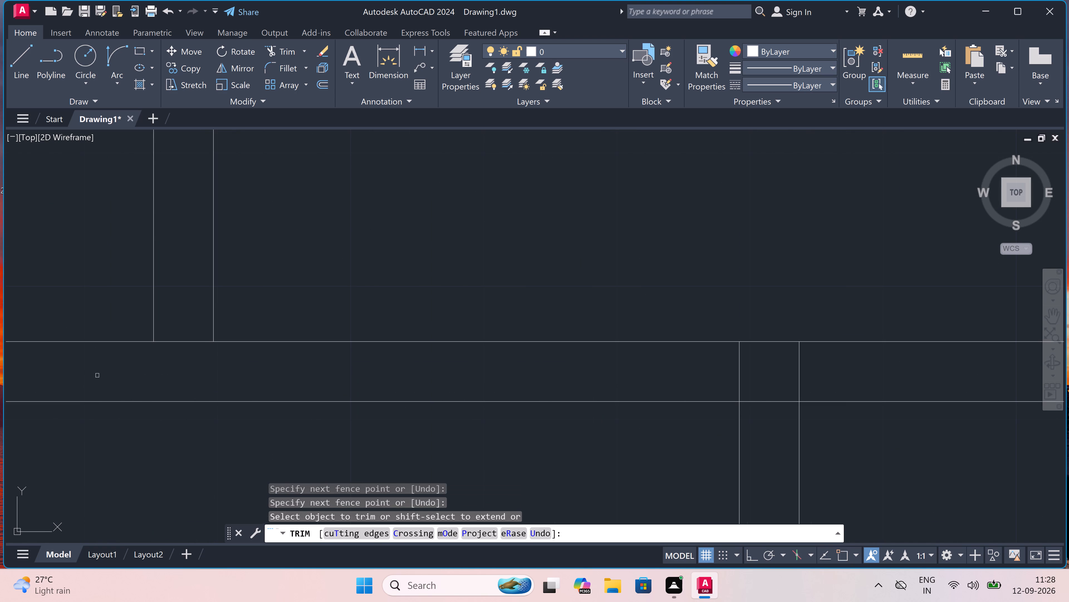
left_click(171, 371)
left_click(180, 322)
Clean the junction of the right vertical partition and upper horizontal partition by trimming the overlapping segments.
scroll(181, 322, "down", 4)
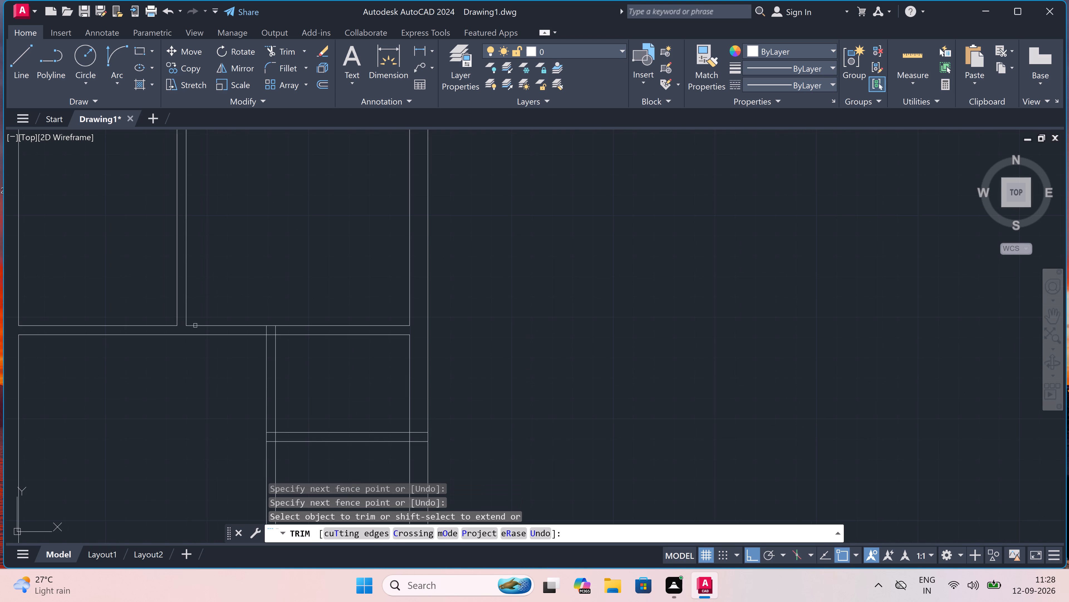
scroll(238, 328, "up", 3)
left_click_drag(267, 332, 274, 332)
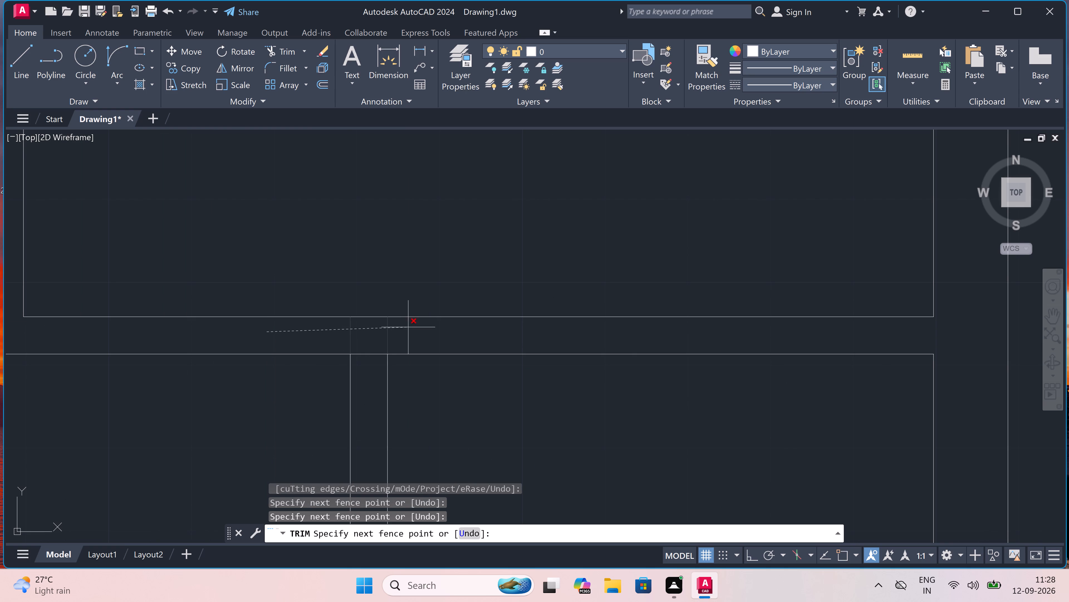
left_click(412, 334)
left_click_drag(360, 345, 361, 351)
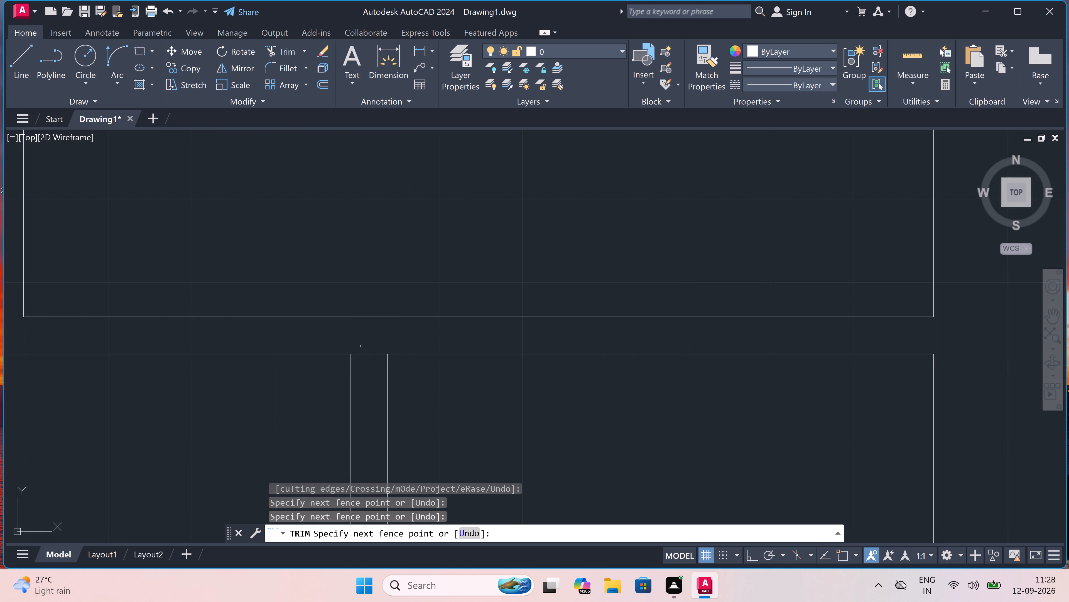
left_click(363, 373)
Trim the right vertical partition's two lines below the lower horizontal partition.
scroll(361, 370, "down", 6)
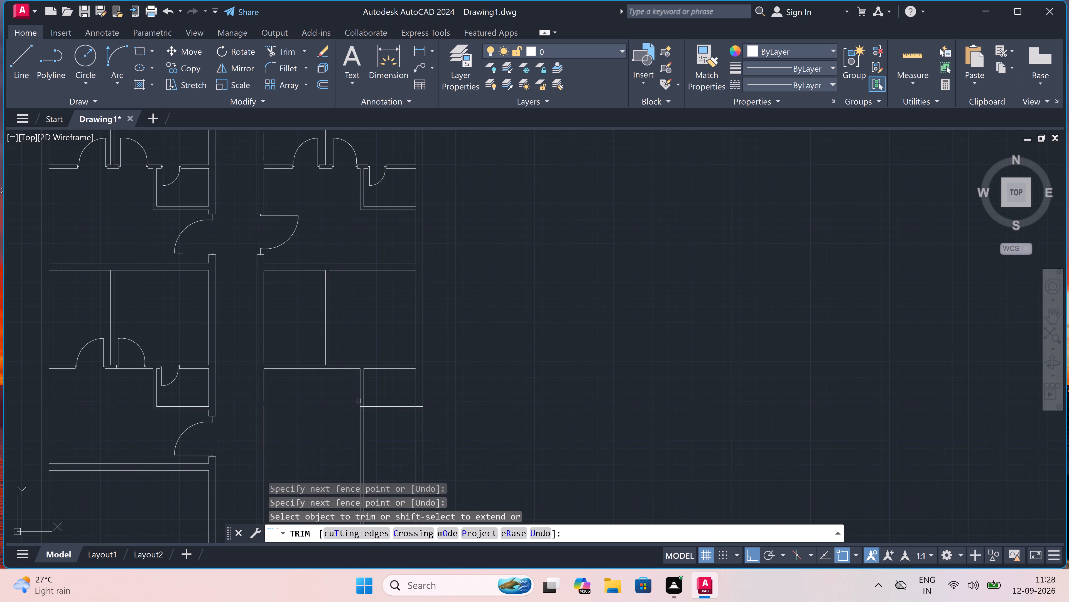
scroll(360, 416, "up", 5)
left_click(376, 425)
left_click_drag(388, 429, 371, 426)
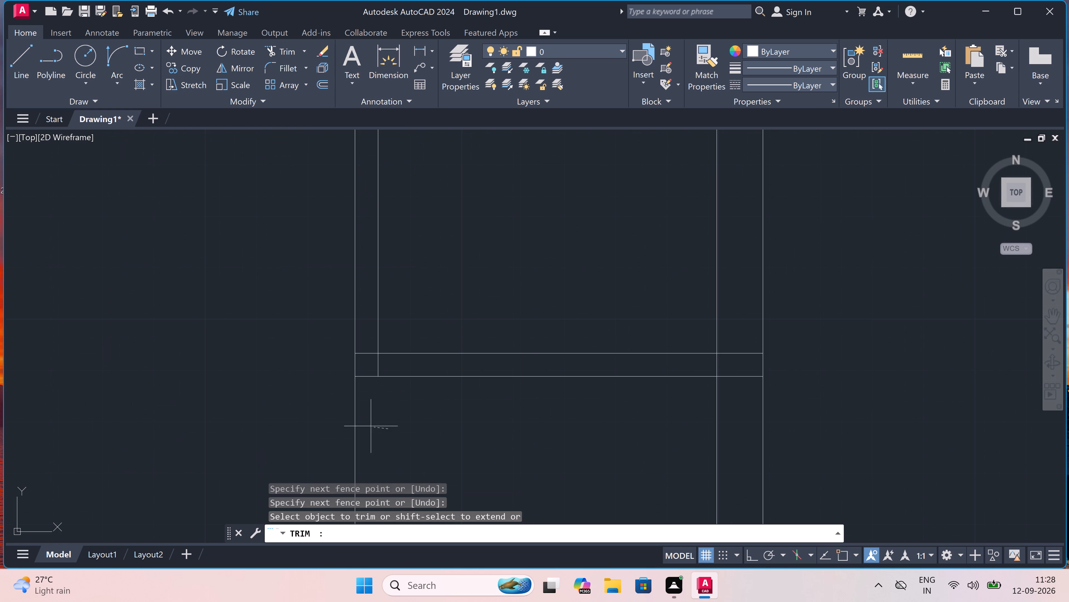
left_click(315, 415)
left_click(377, 416)
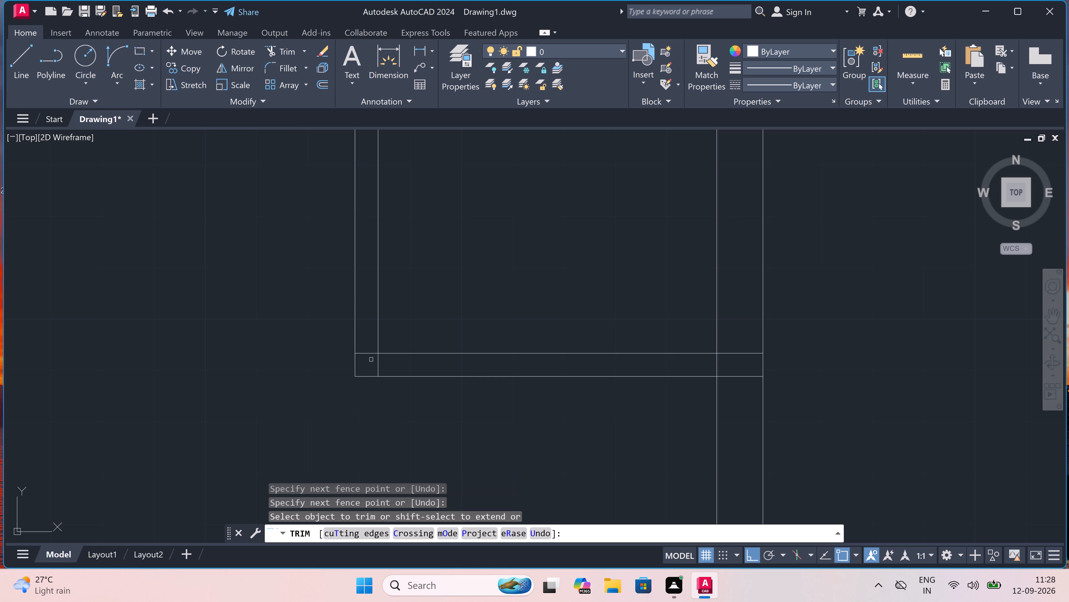
Trim the overlapping inner lines at the corner where the right vertical partition meets the lower horizontal partition.
scroll(370, 355, "up", 3)
left_click(368, 351)
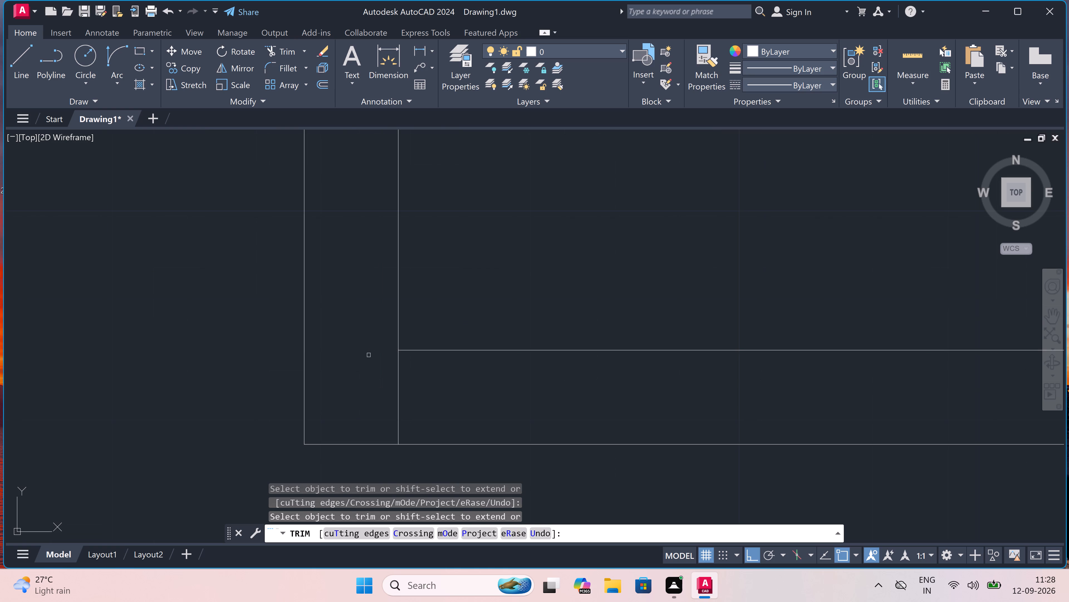
left_click_drag(416, 412, 400, 411)
left_click(375, 405)
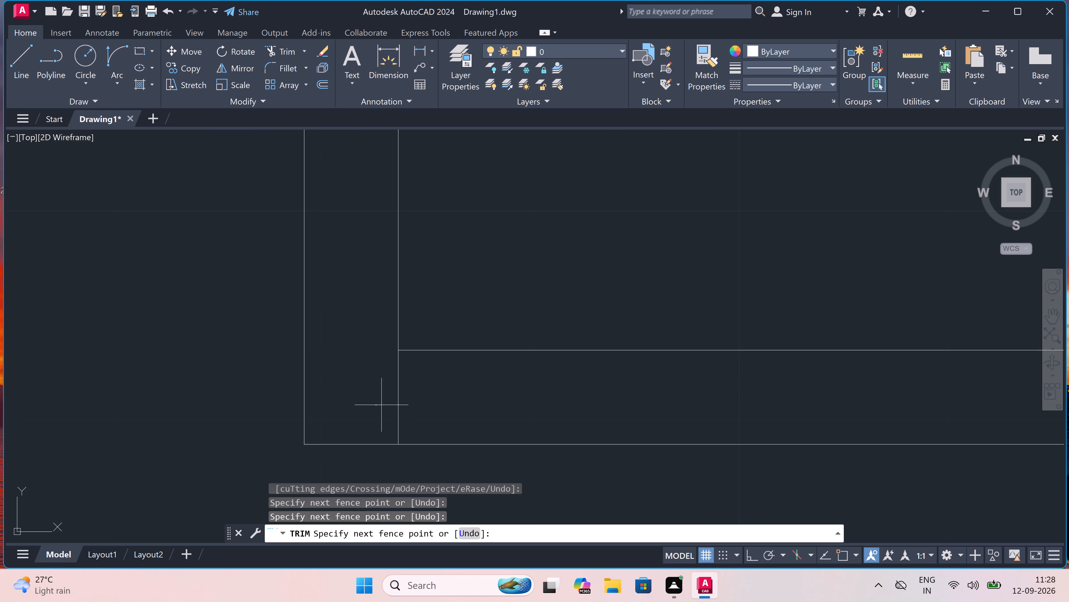
left_click(425, 404)
scroll(419, 402, "down", 9)
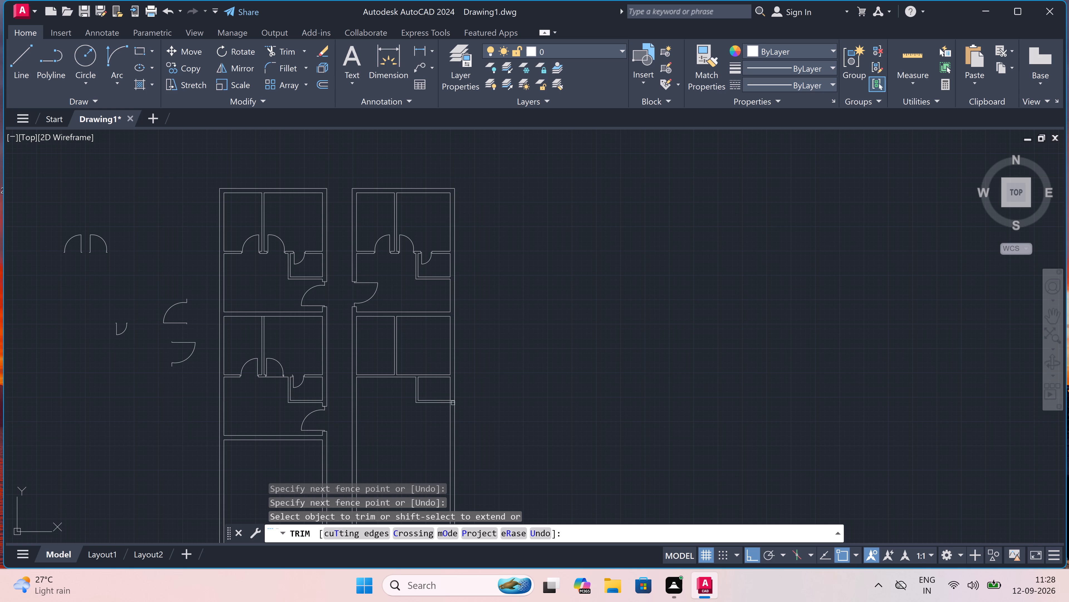
Clean the junction of the lower horizontal partition and the right outer wall by trimming the overlapping segments.
scroll(453, 416, "up", 3)
scroll(440, 351, "up", 3)
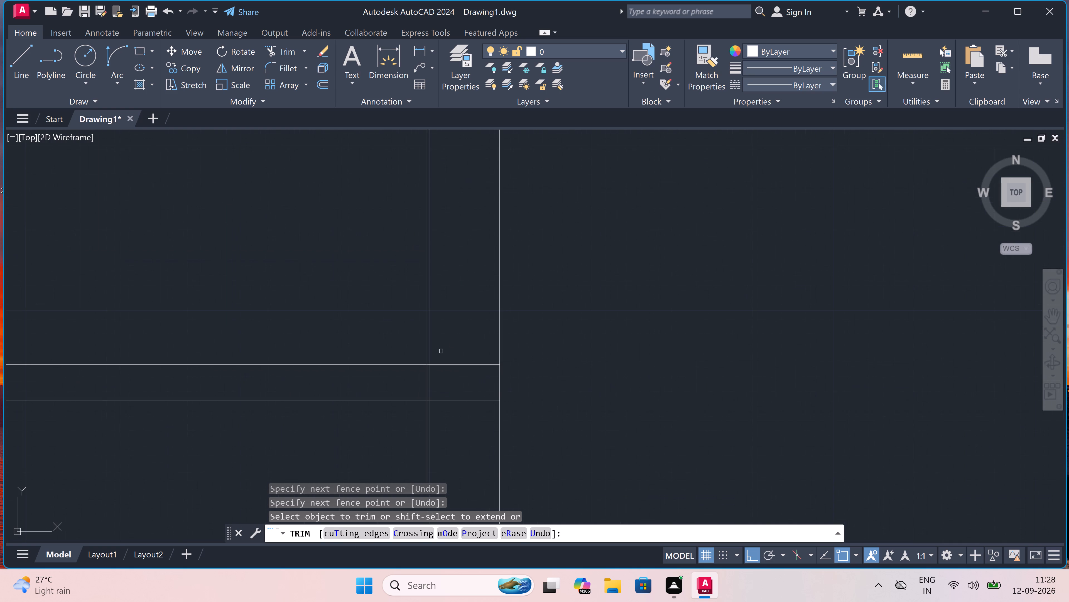
left_click_drag(452, 345, 453, 367)
left_click(459, 396)
left_click(458, 415)
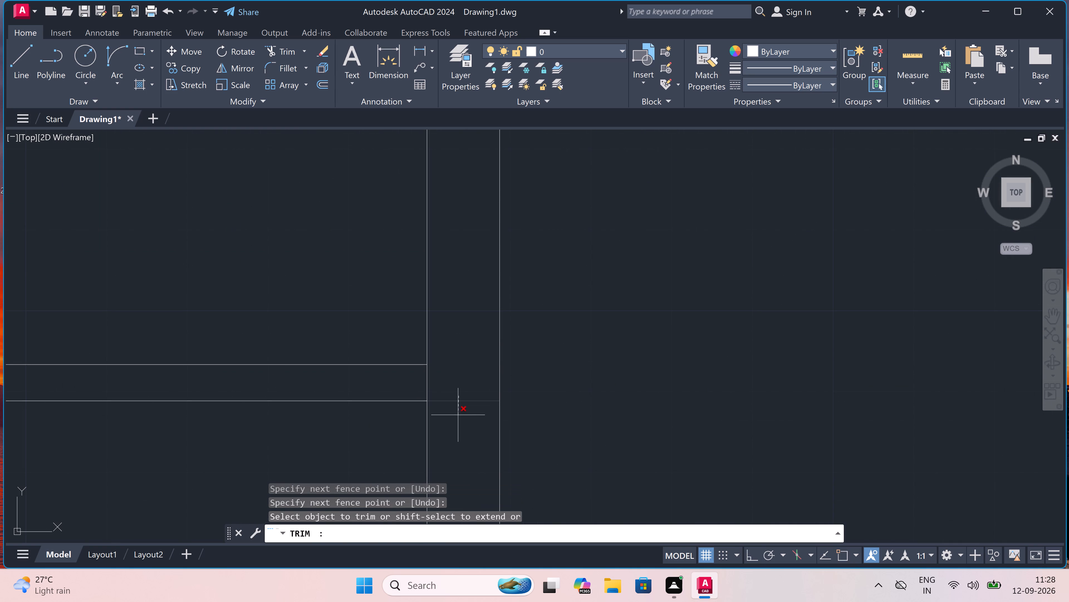
double_click(426, 375)
key("Escape")
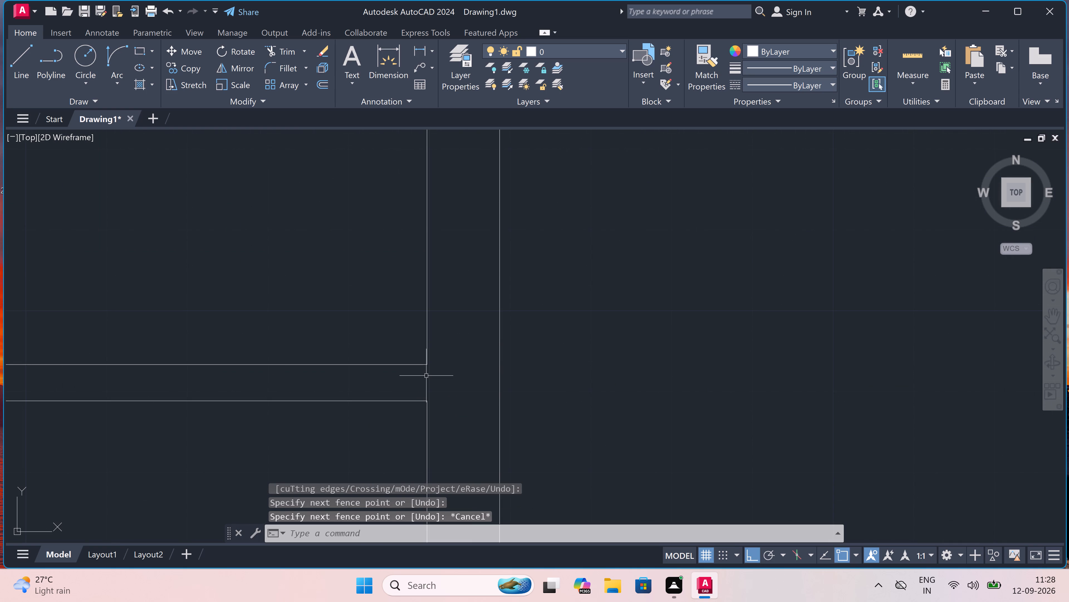
scroll(426, 375, "down", 5)
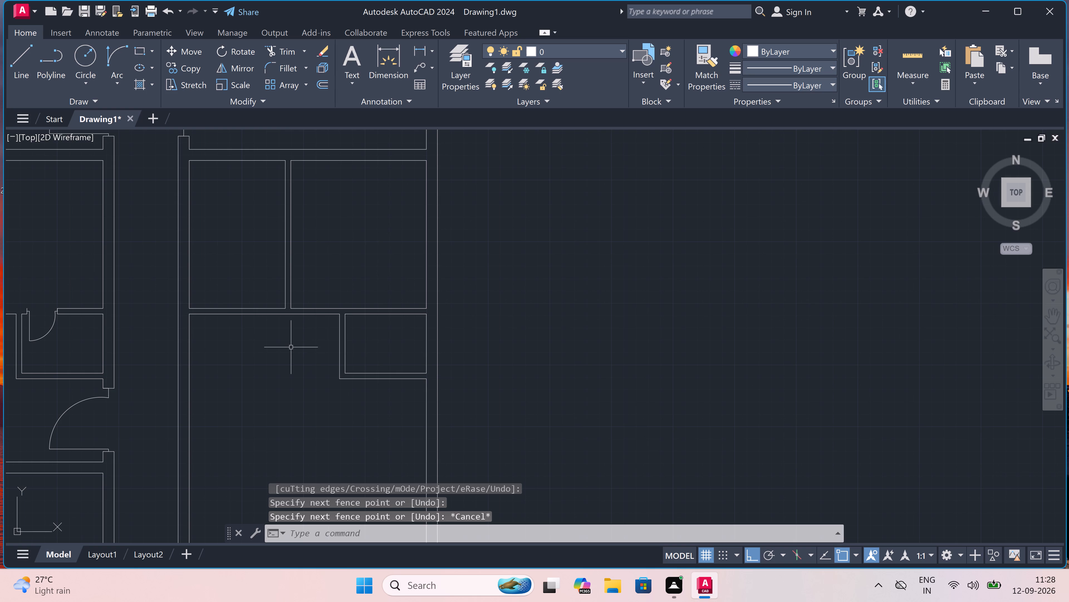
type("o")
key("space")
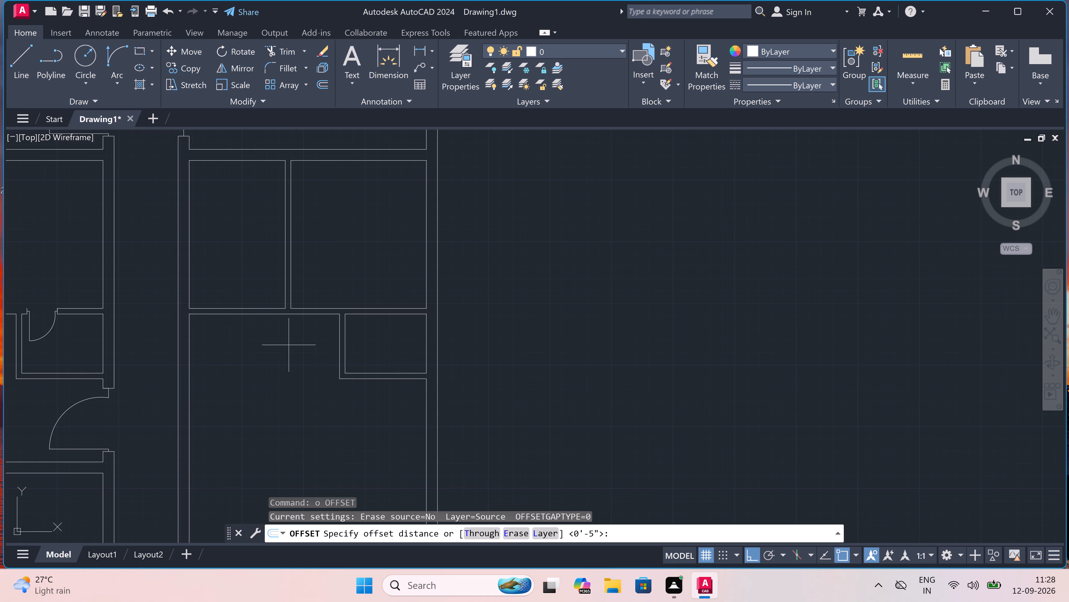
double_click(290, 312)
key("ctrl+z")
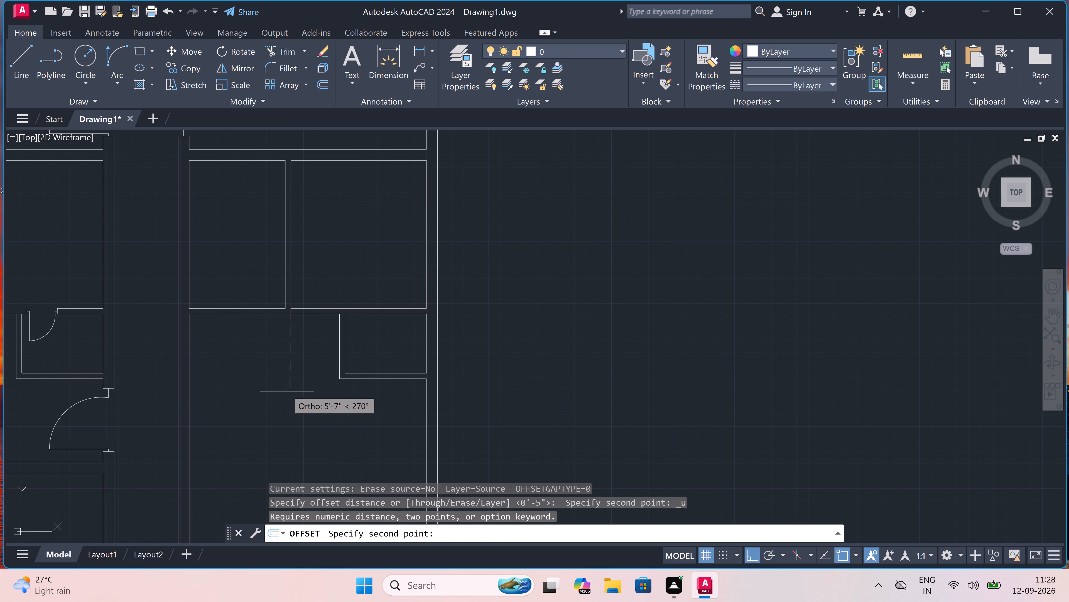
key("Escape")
Offset the lower line of the upper horizontal partition 10' downward in the right-hand second unit.
key("space")
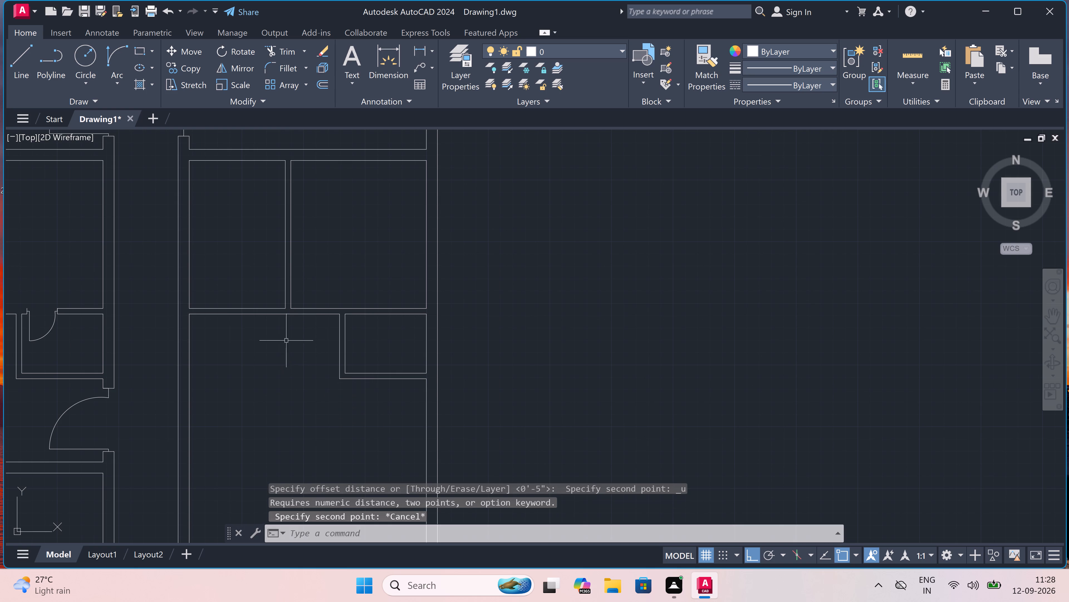
scroll(286, 319, "up", 1)
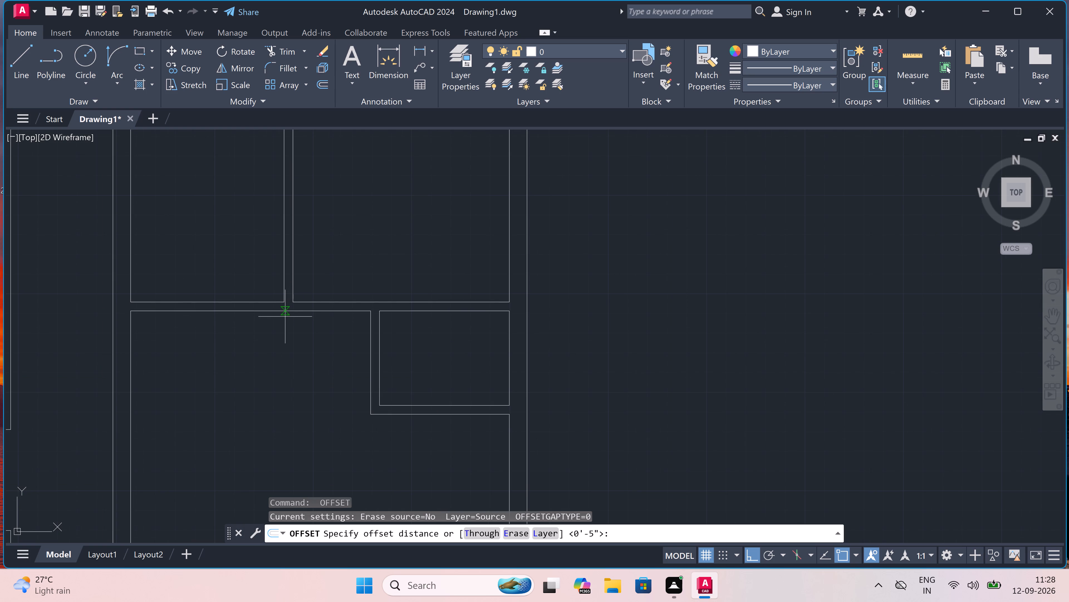
left_click_drag(291, 312, 295, 339)
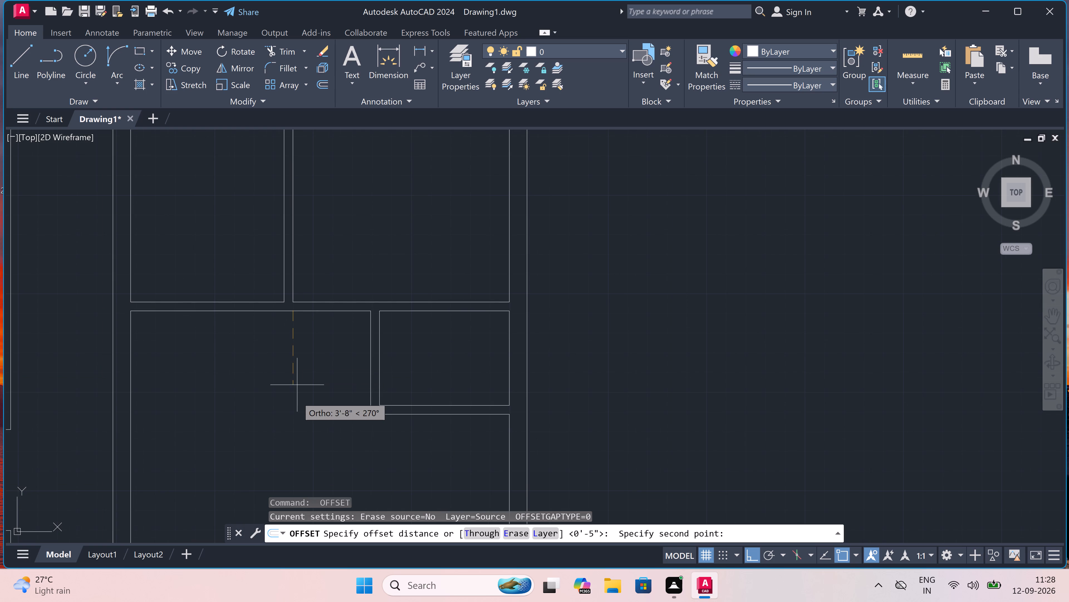
type("10'")
key("space")
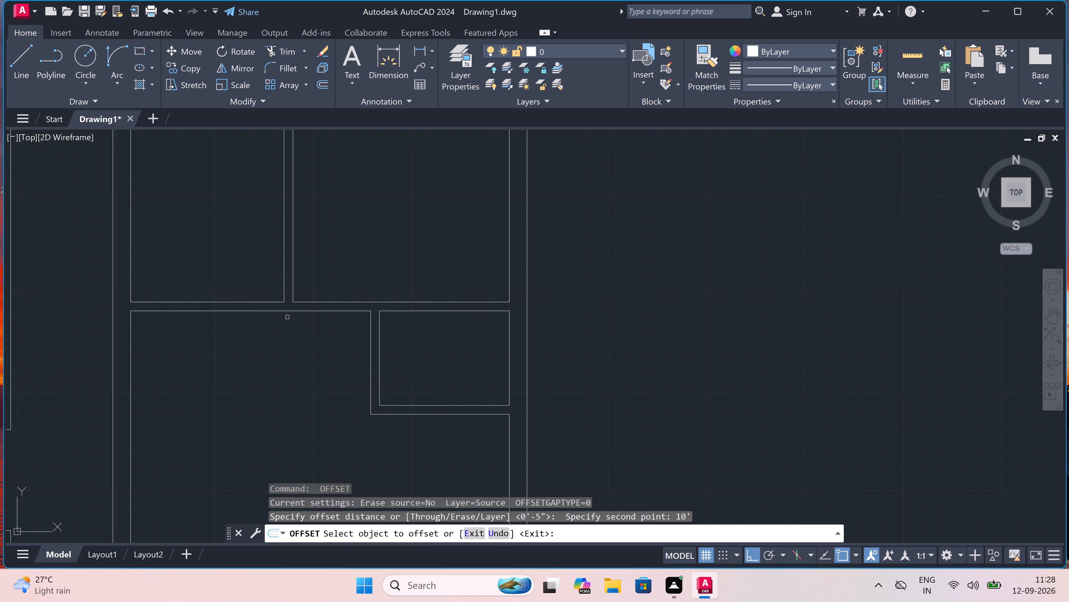
left_click_drag(284, 310, 284, 314)
left_click(284, 338)
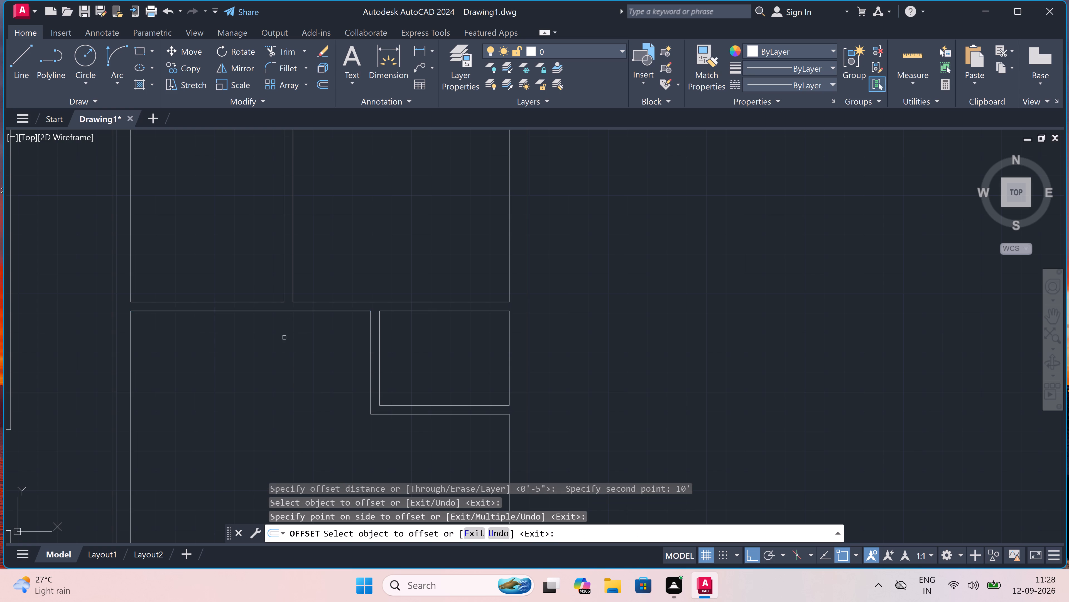
scroll(284, 338, "down", 6)
scroll(270, 357, "up", 5)
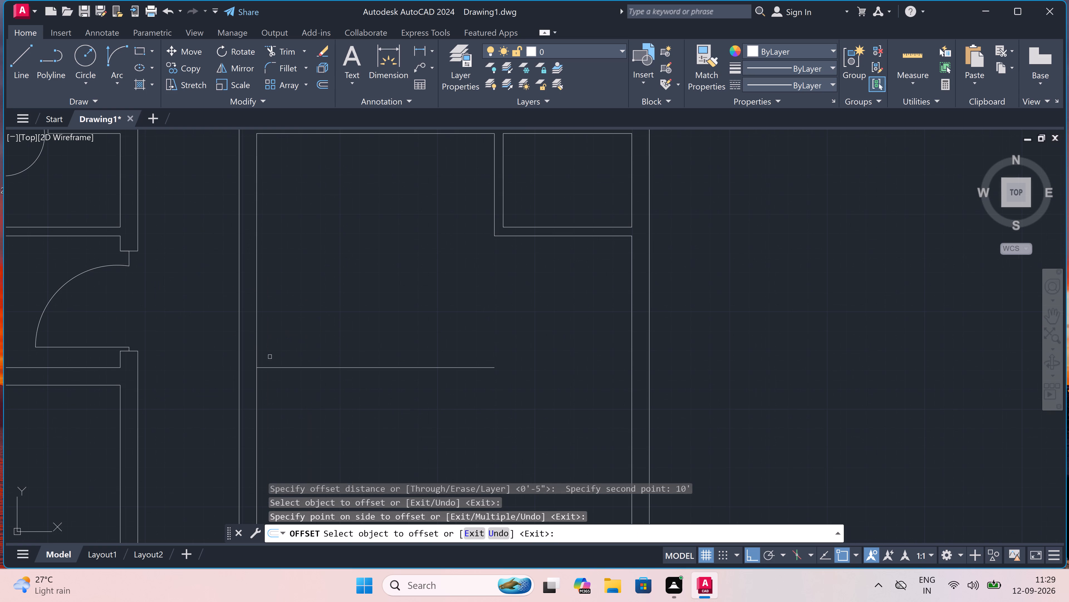
key("Escape")
Offset the new horizontal line 9" downward to form the unit's bottom wall.
key("space")
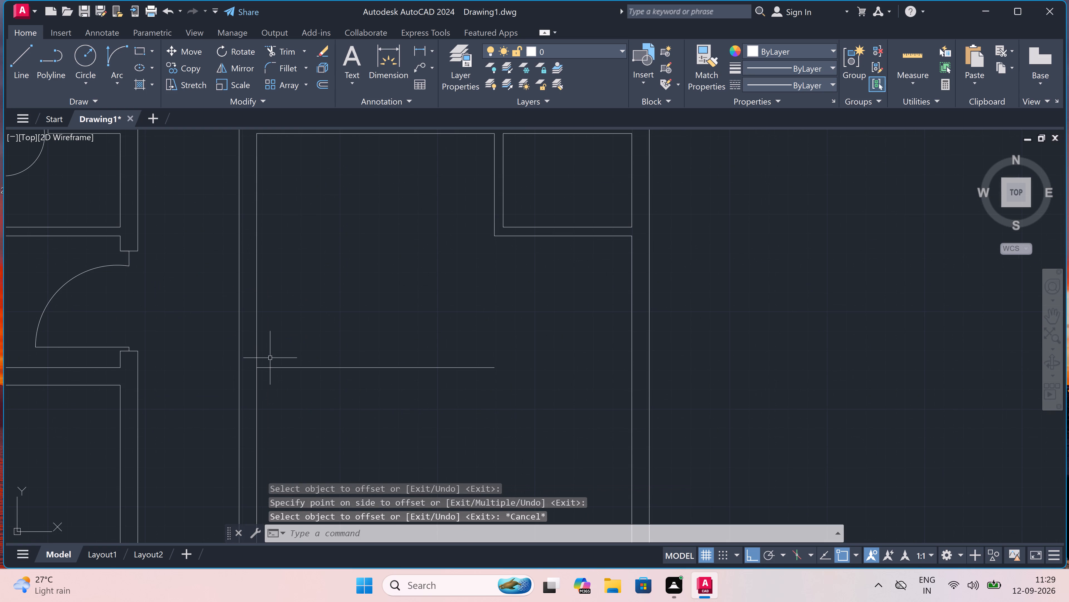
left_click_drag(278, 366, 290, 390)
key("9")
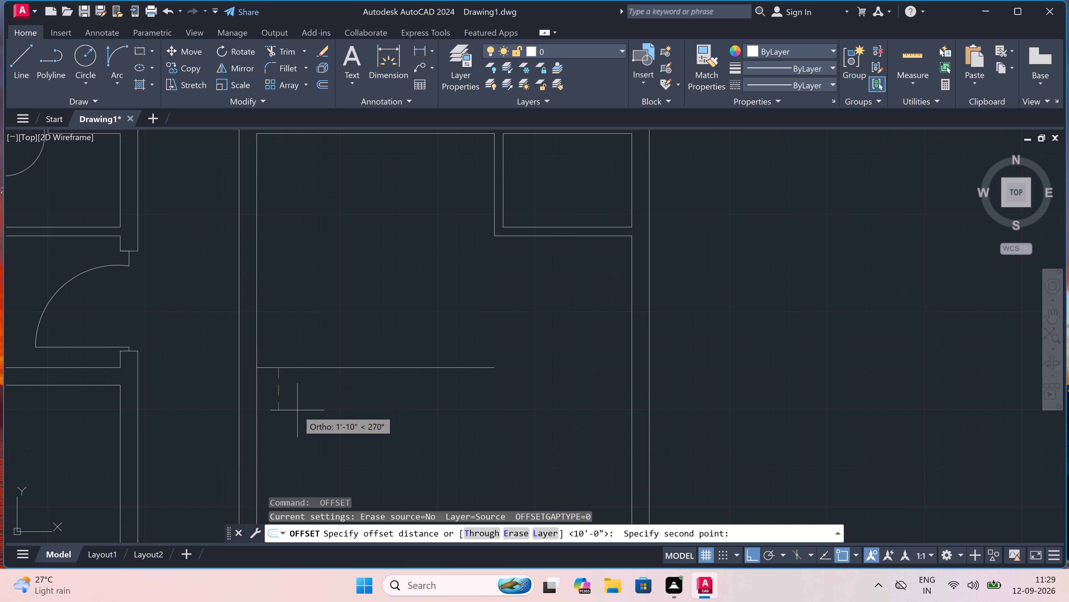
type("\"")
key("space")
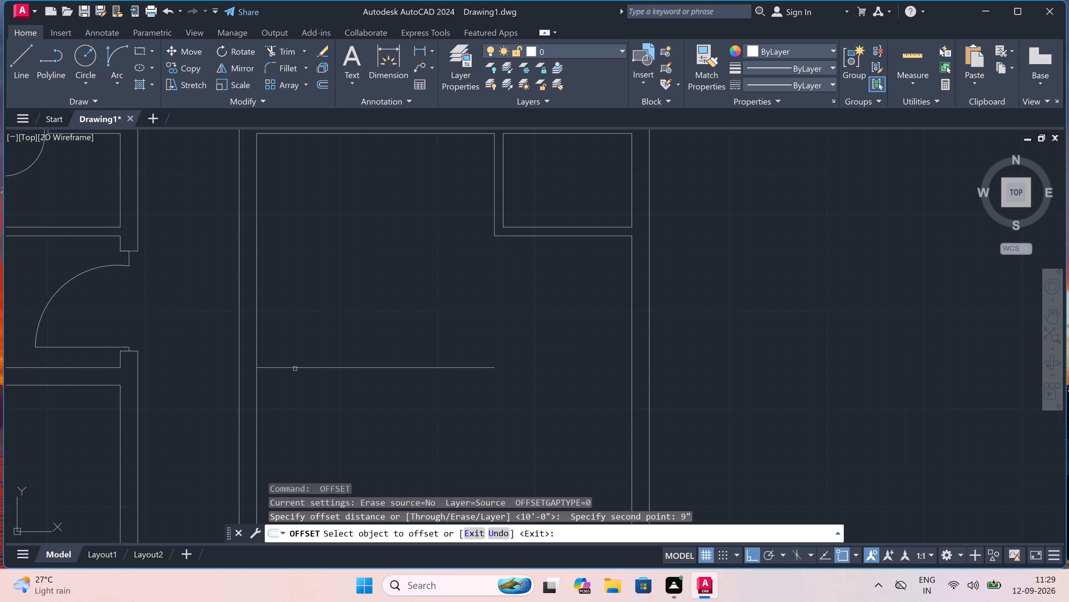
left_click(295, 369)
double_click(293, 390)
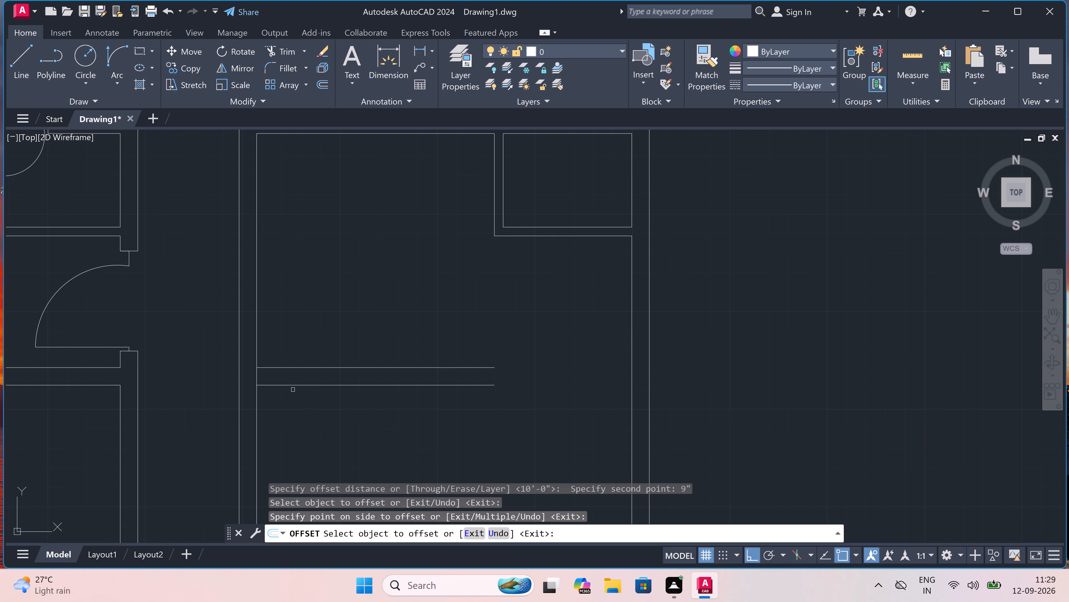
key("Escape")
Extend both lines of the 9" bottom wall to the outer line of the left wall, undoing any extension beyond it.
type("ex")
key("space")
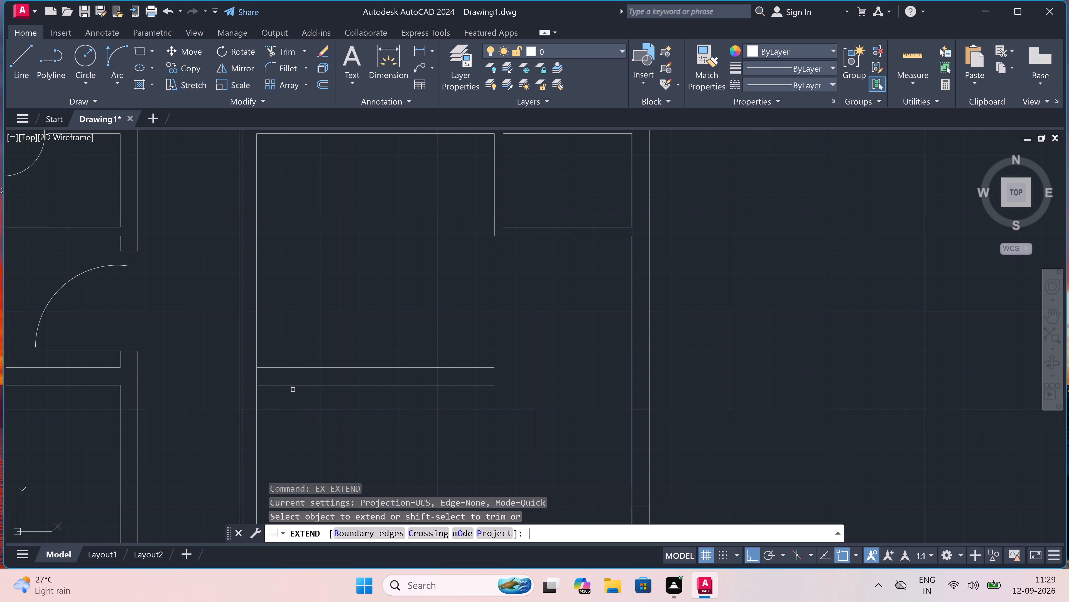
left_click_drag(291, 404, 291, 400)
left_click(302, 303)
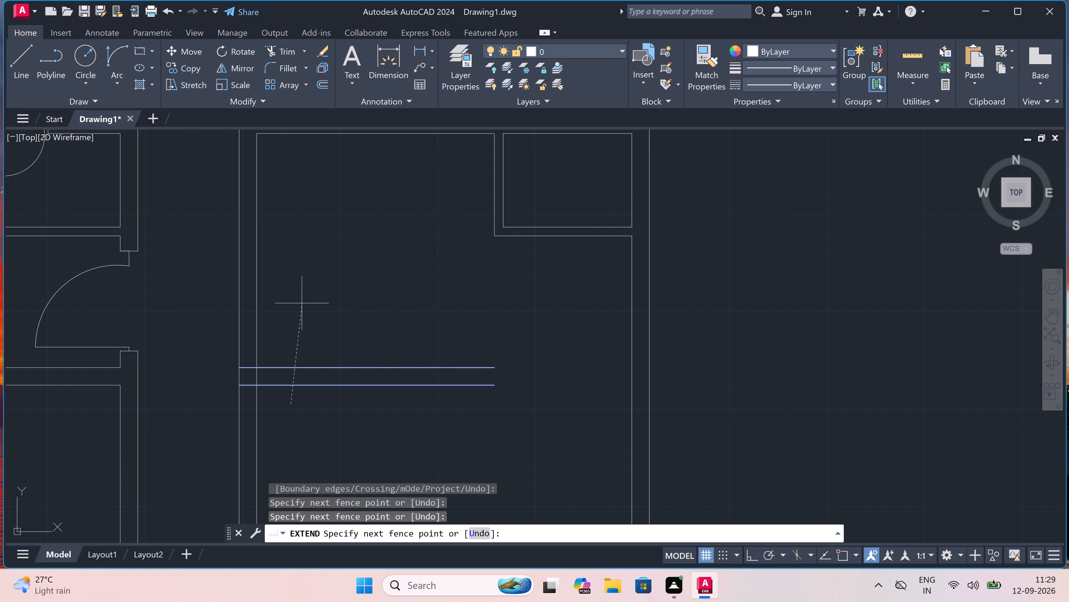
left_click(309, 409)
left_click(327, 315)
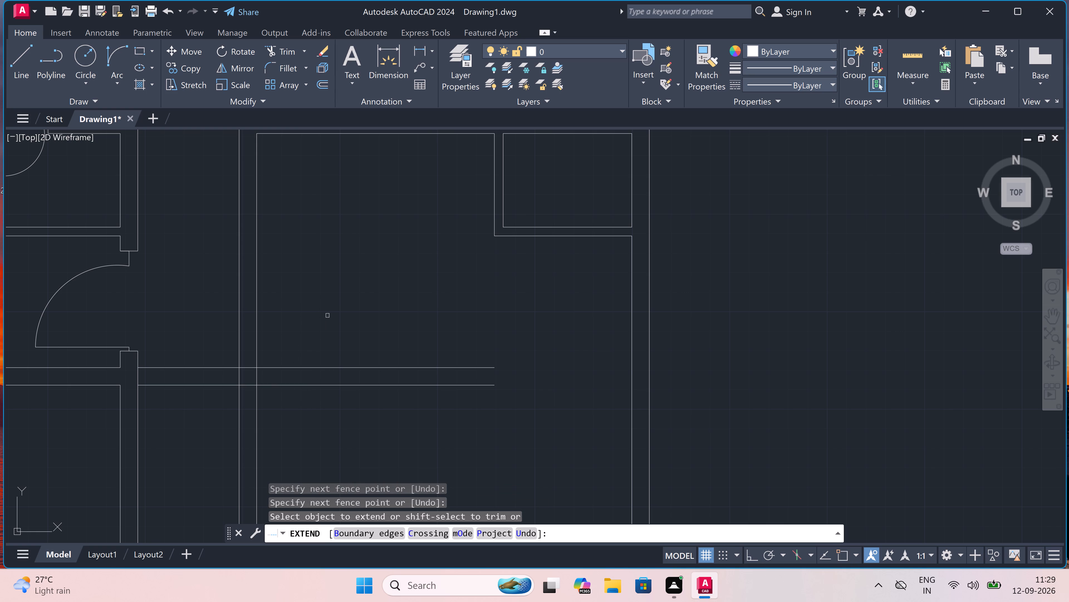
key("ctrl+z")
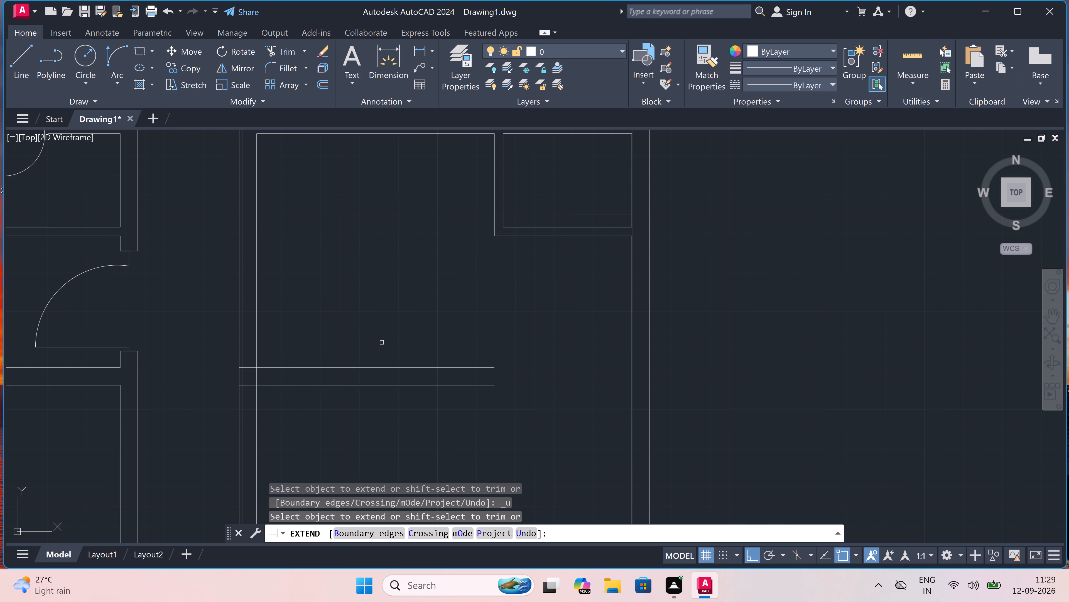
Extend both lines of the 9" bottom wall to the outer line of the right wall.
double_click(458, 417)
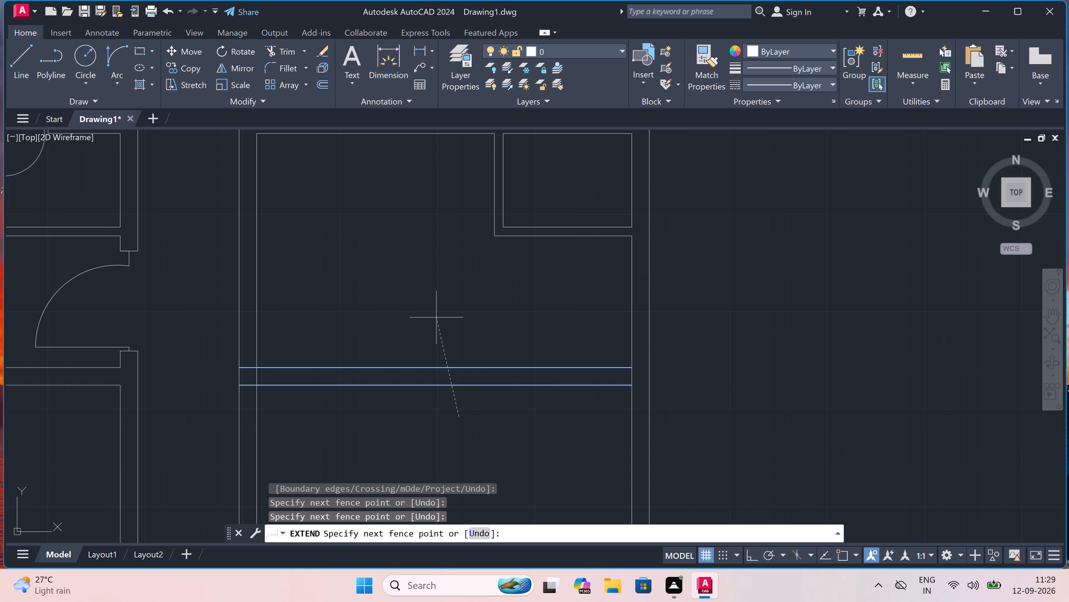
left_click(436, 317)
left_click(541, 431)
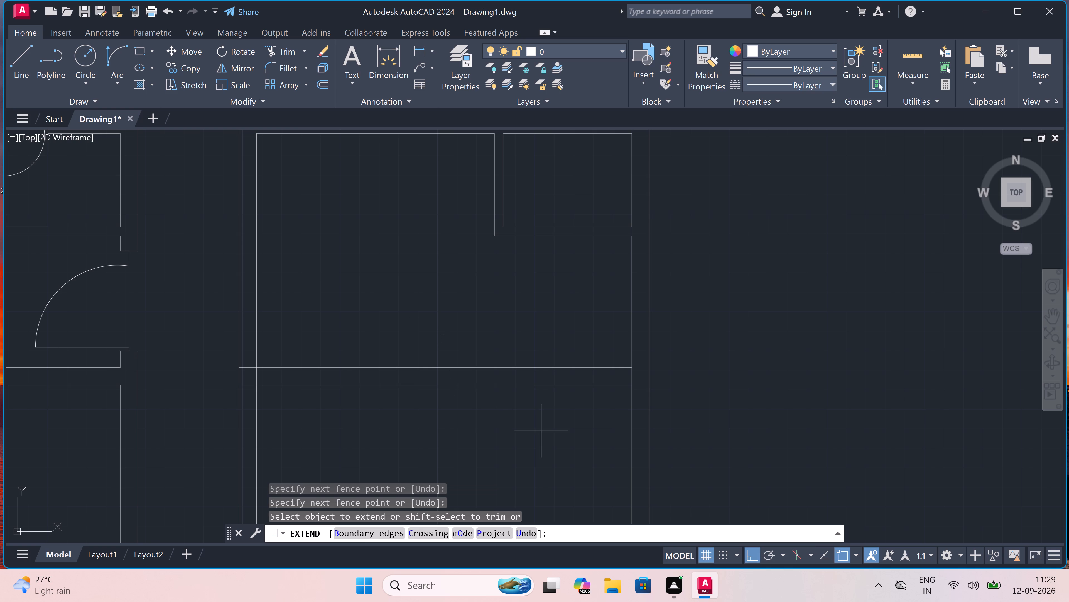
left_click(473, 326)
key("Escape")
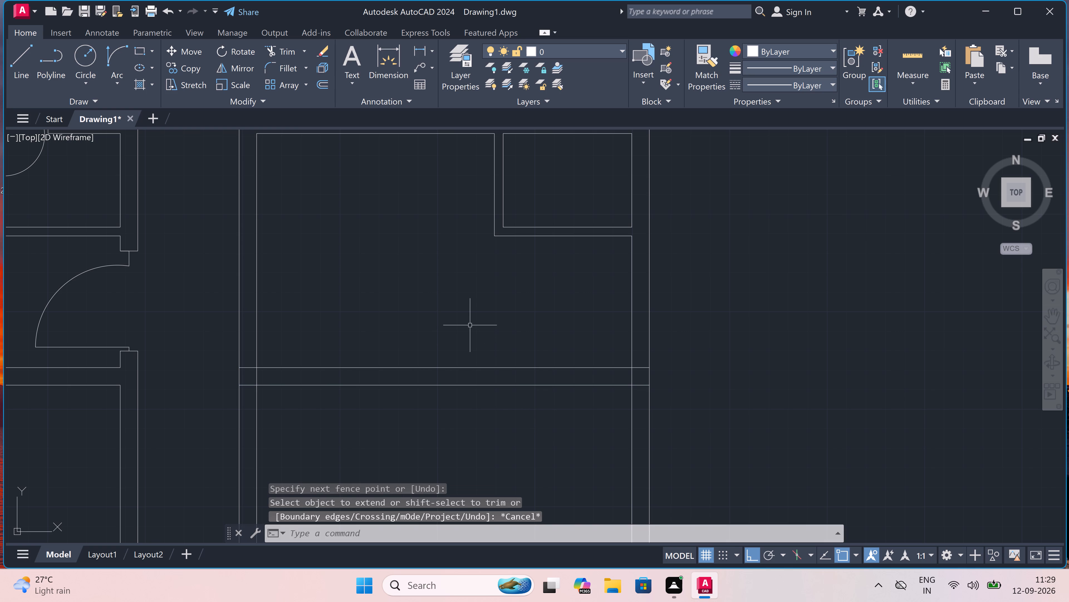
Clean the junction of the 9" bottom wall and the left wall by trimming the overlapping inner segments, keeping the outer wall line.
type("te")
key("Escape")
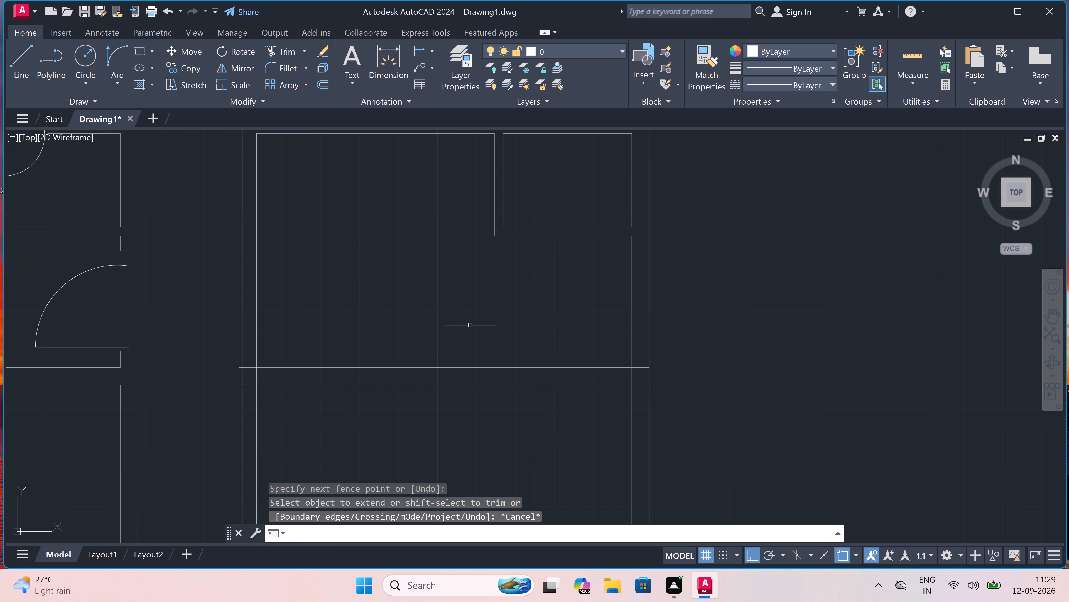
type("tr")
key("space")
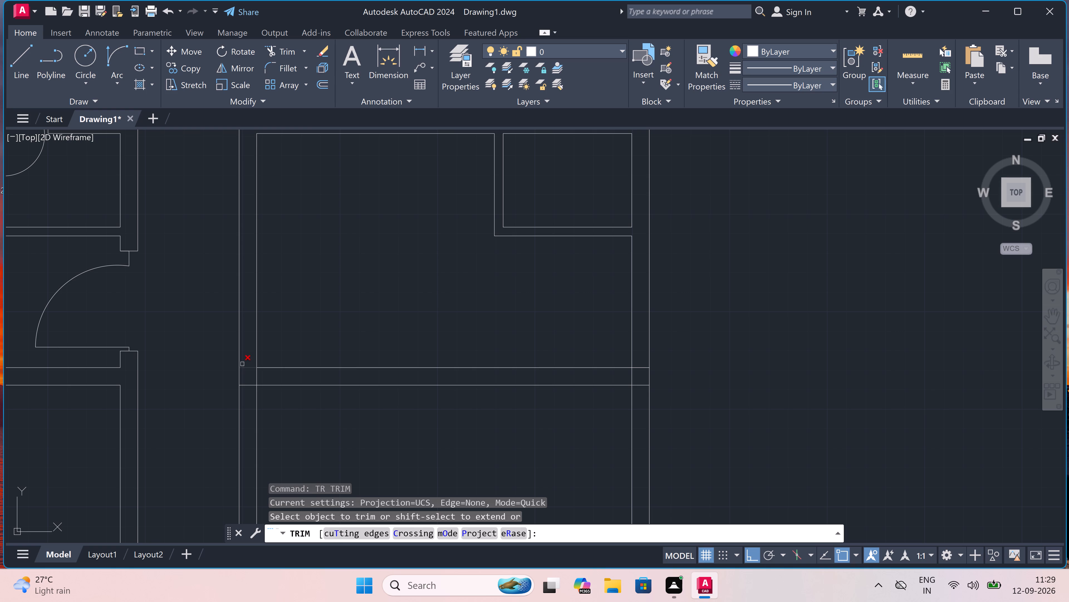
left_click_drag(242, 364, 241, 367)
left_click(237, 411)
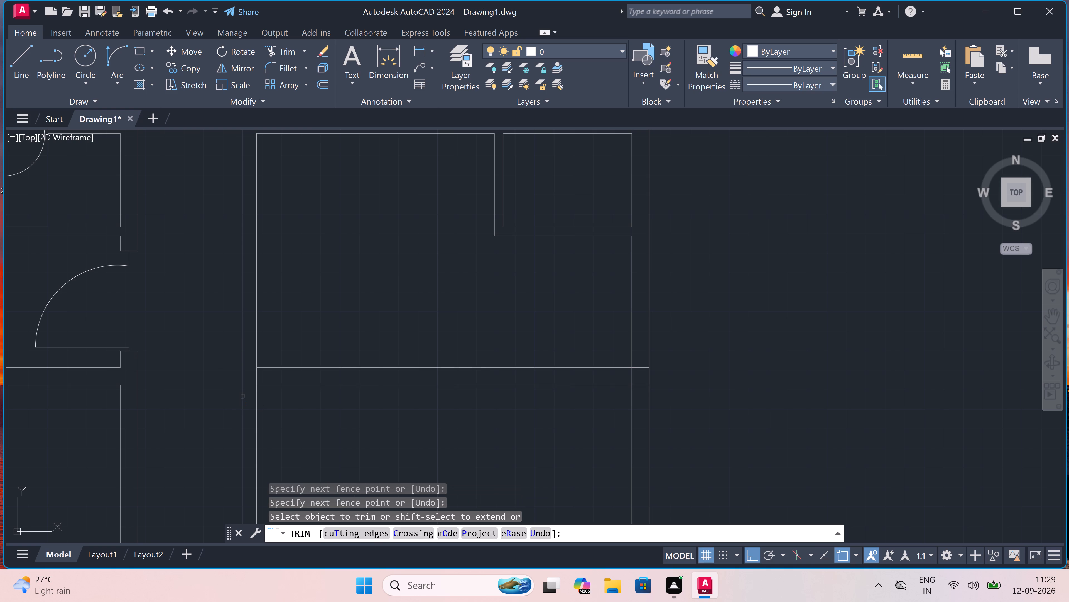
key("ctrl+z")
left_click(257, 382)
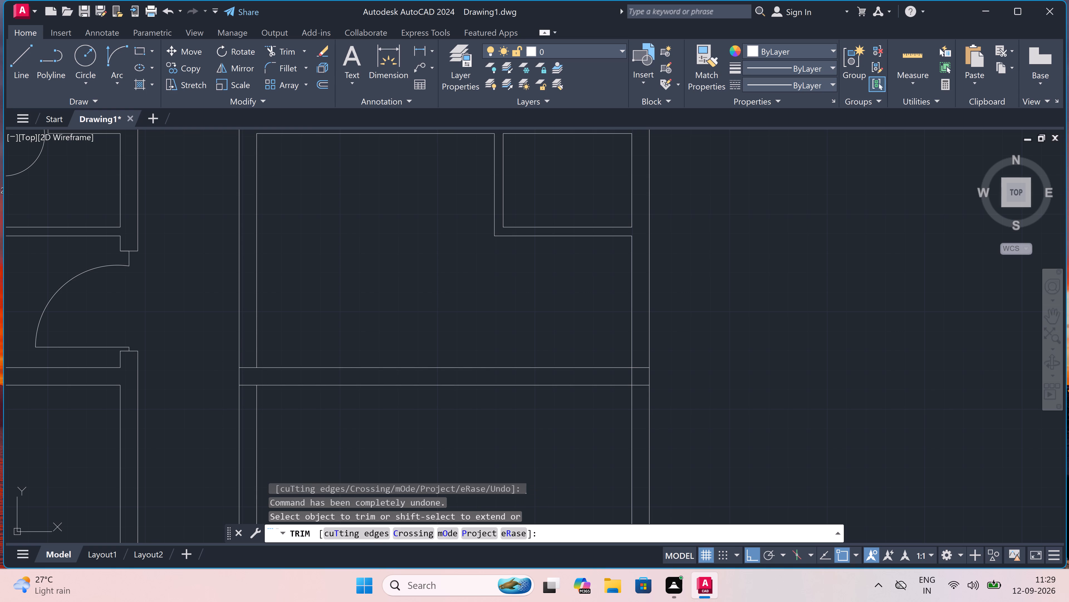
left_click(252, 374)
left_click(252, 364)
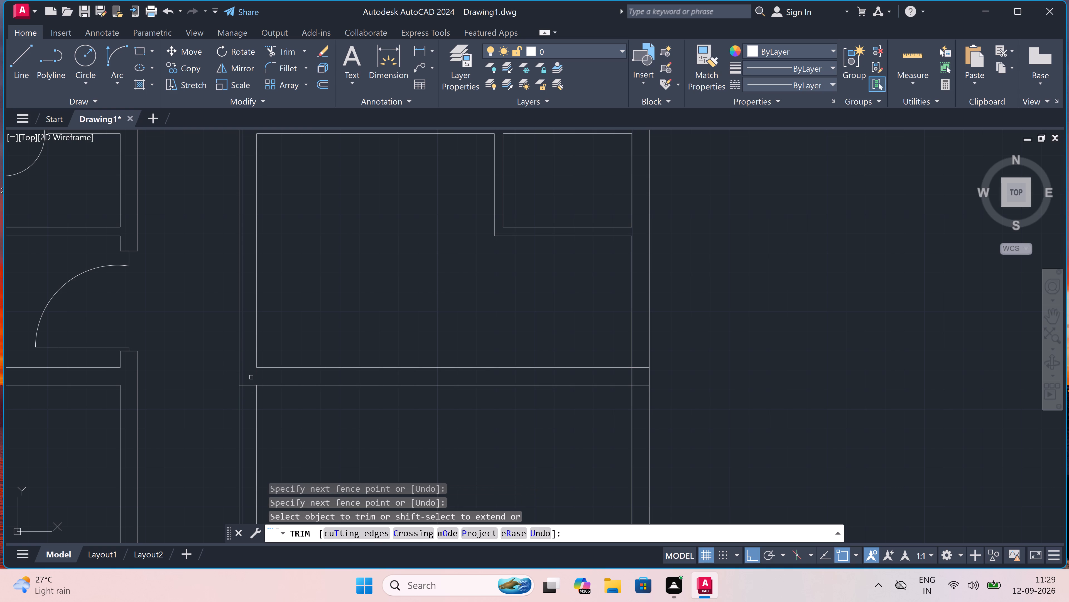
left_click(251, 377)
left_click(248, 398)
Clean the junction of the 9" bottom wall and the right outer wall by trimming the overlapping inner segments.
scroll(643, 375, "up", 3)
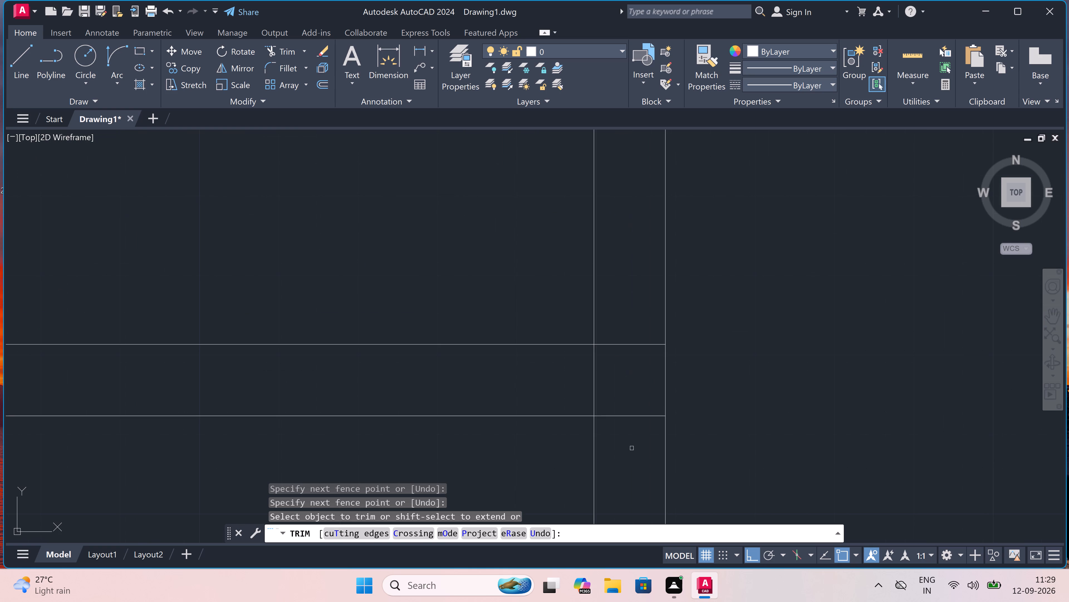
left_click_drag(627, 460, 626, 456)
left_click_drag(629, 265, 629, 270)
left_click(613, 353)
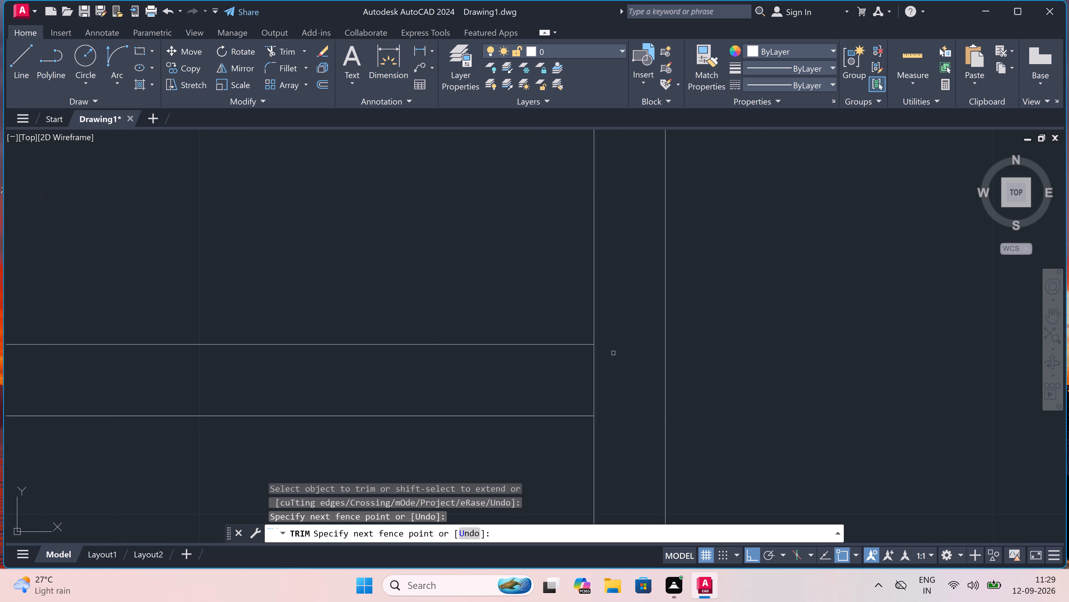
left_click(554, 382)
scroll(554, 382, "down", 6)
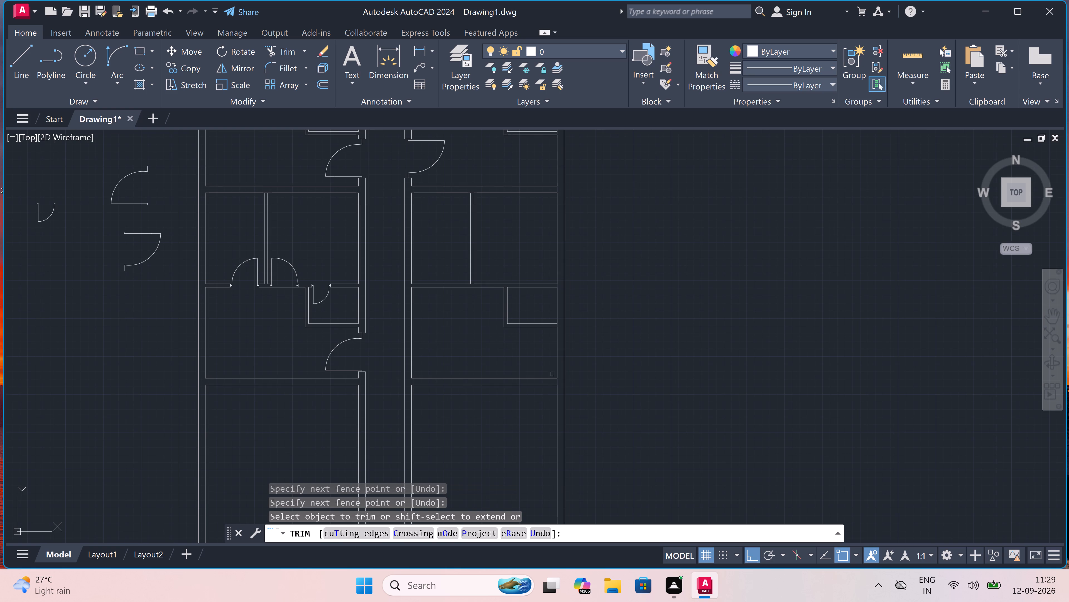
key("Escape")
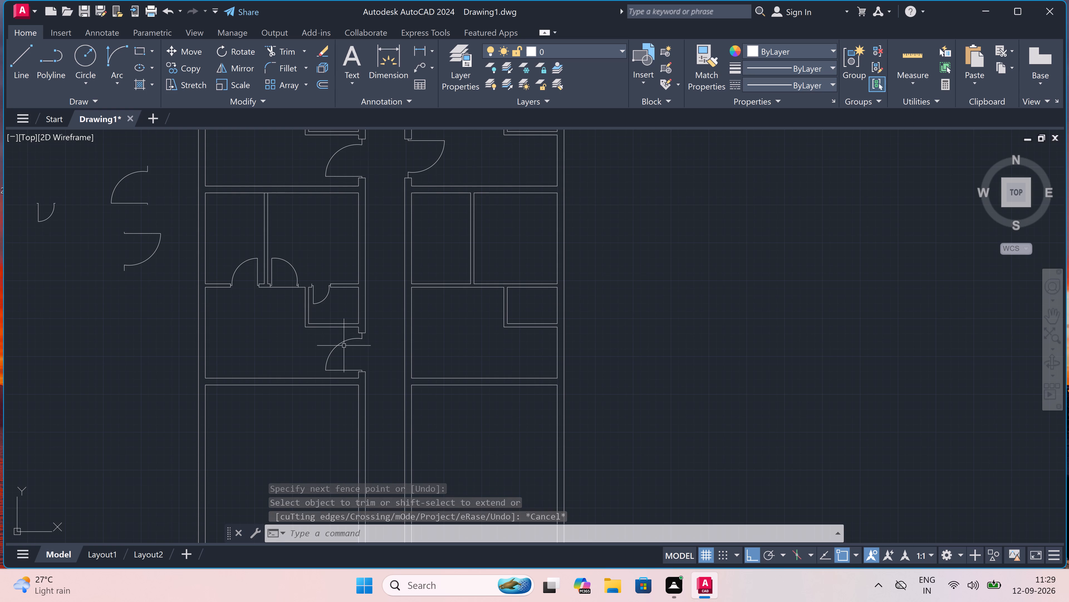
Close the gap in the left second unit's partition with a line joining the two door jambs above the toilet wall.
scroll(279, 272, "up", 3)
scroll(291, 294, "up", 2)
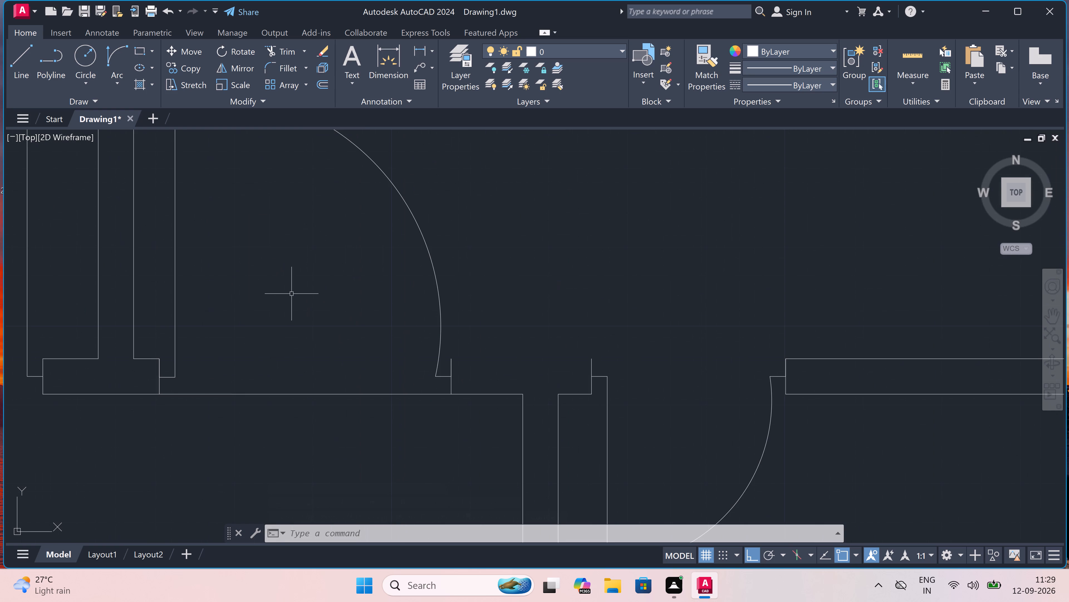
type("l")
key("space")
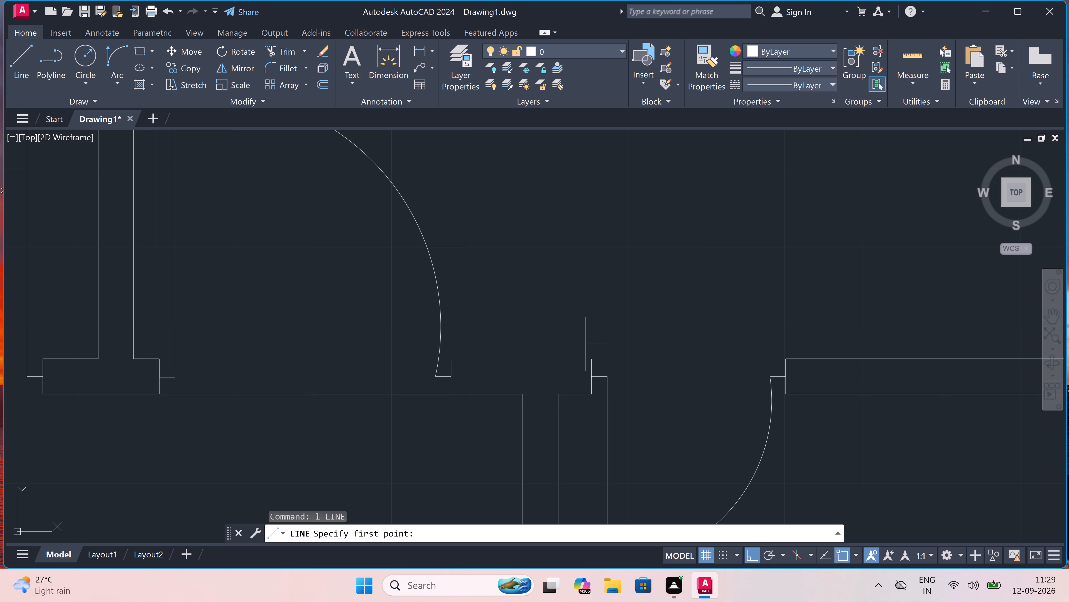
left_click(587, 357)
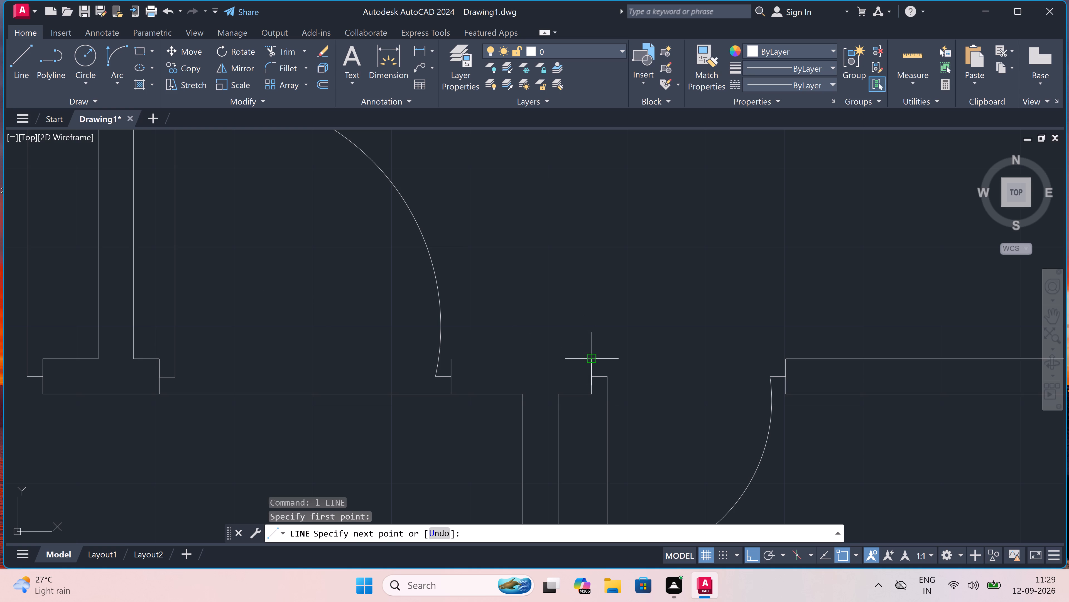
left_click(450, 356)
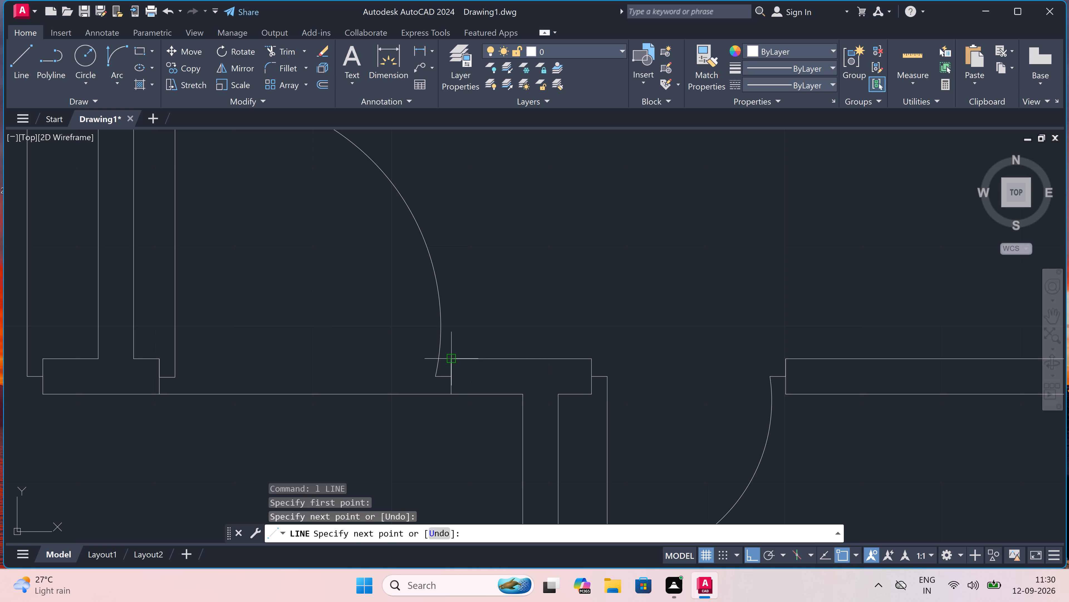
key("Escape")
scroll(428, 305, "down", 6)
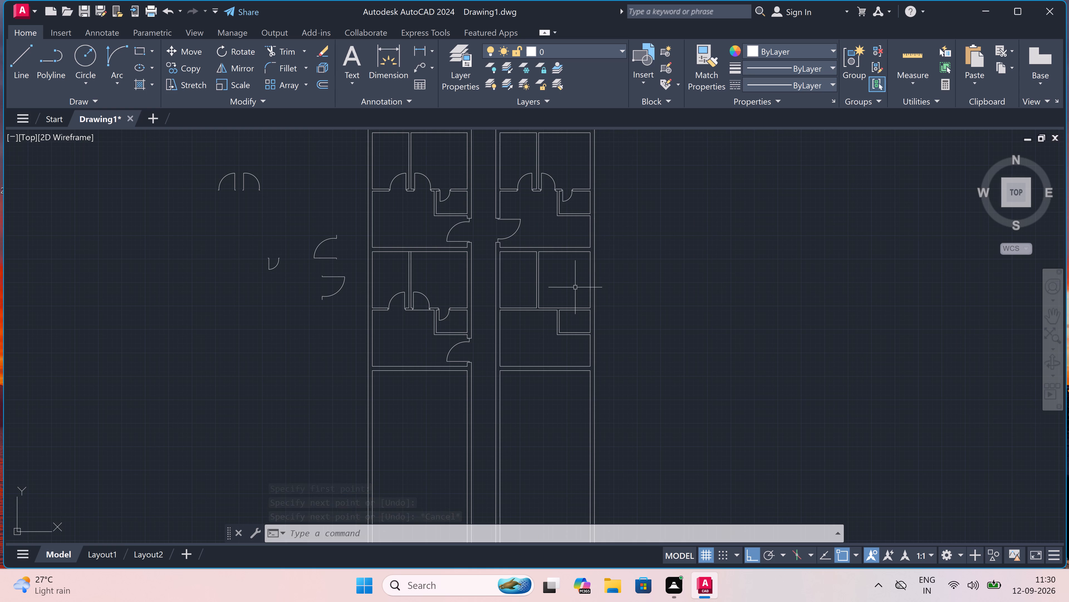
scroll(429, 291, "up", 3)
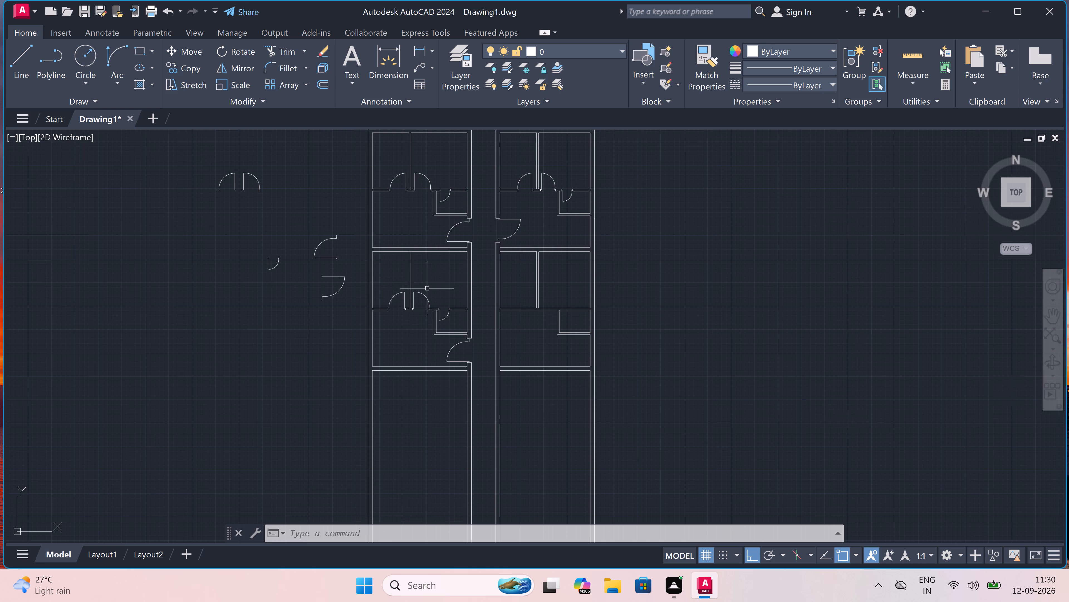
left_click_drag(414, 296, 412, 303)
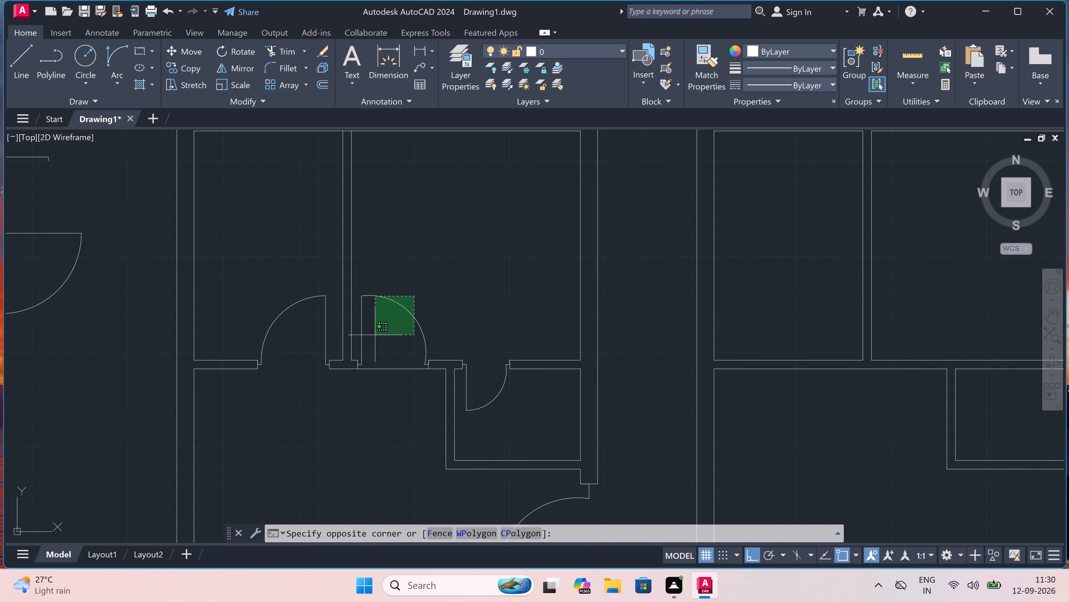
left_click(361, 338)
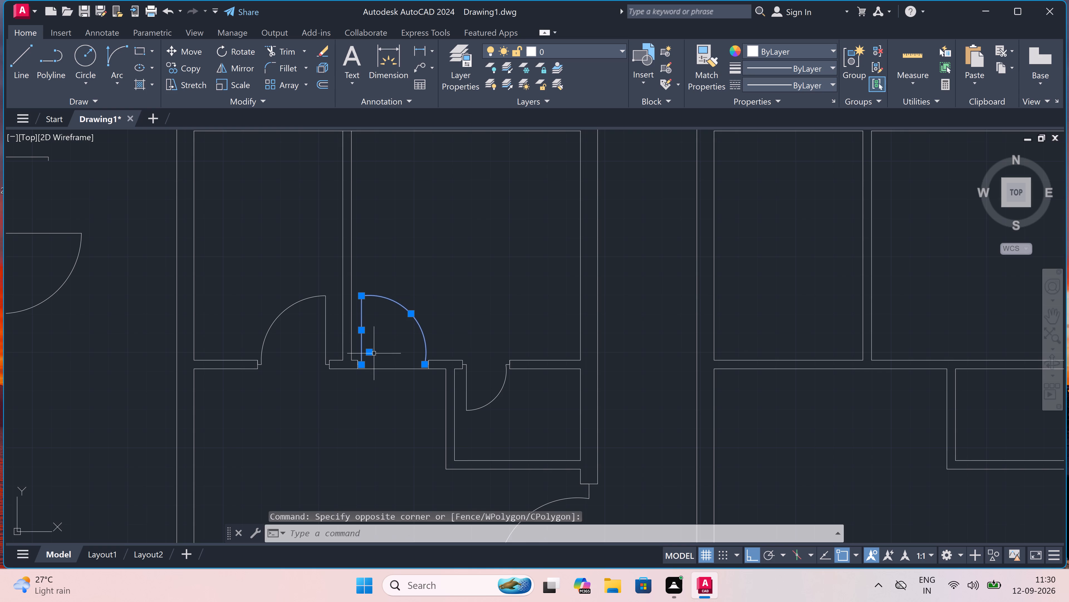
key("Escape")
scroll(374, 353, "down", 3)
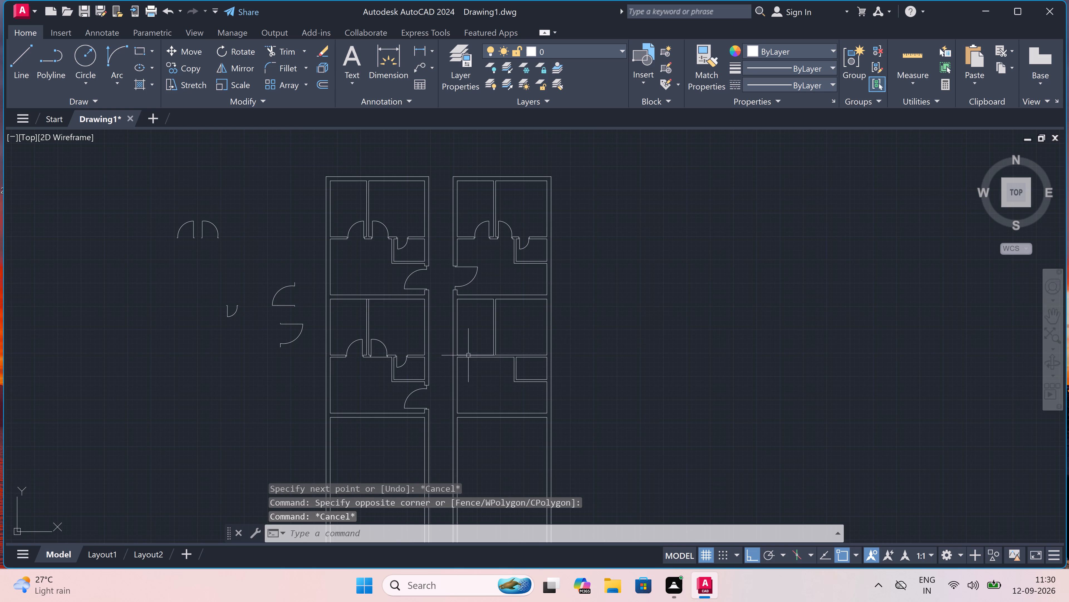
Draw a short jamb line across the partition above the small toilet room in the right second unit, near its inner left corner.
scroll(547, 364, "up", 3)
type("l")
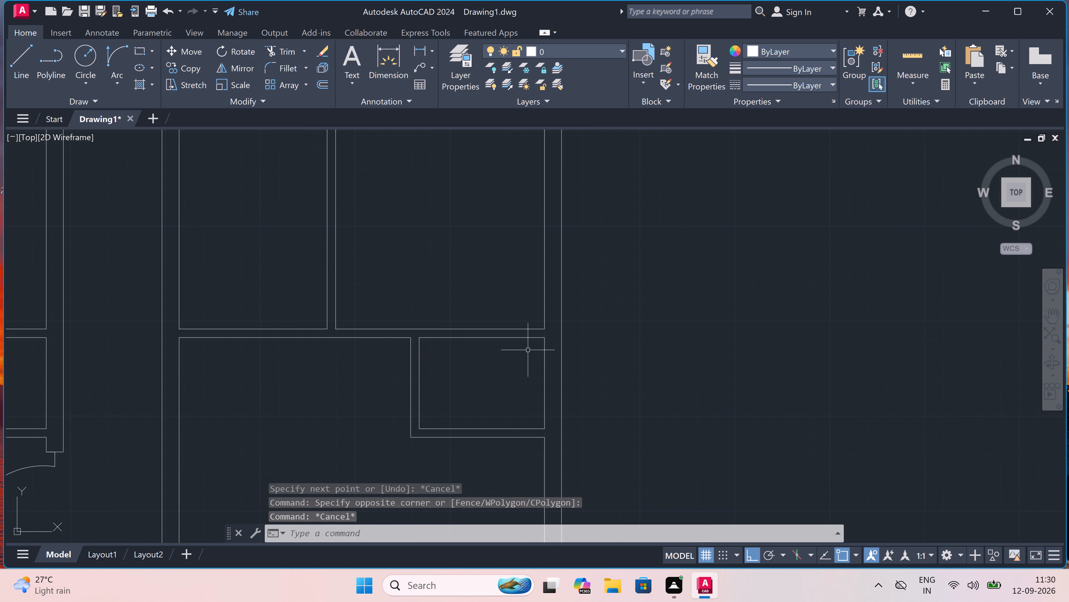
key("space")
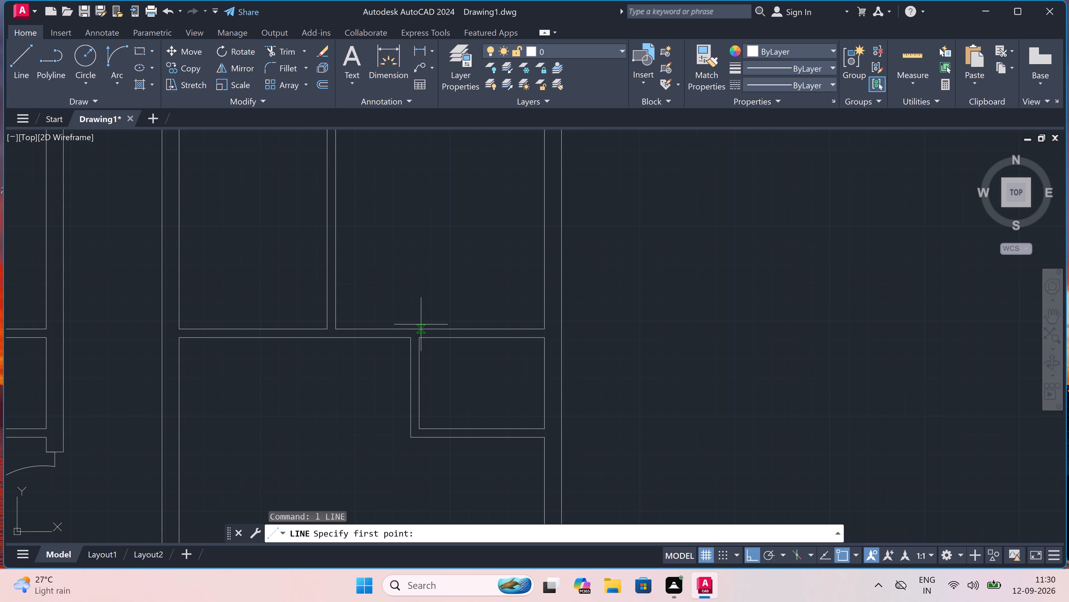
scroll(429, 329, "up", 3)
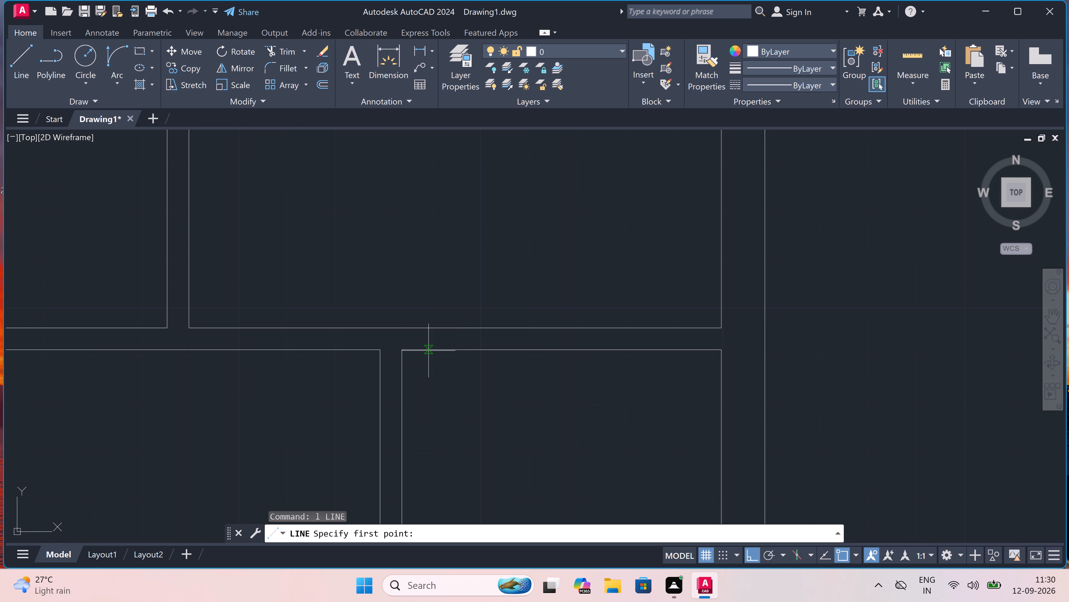
left_click(429, 349)
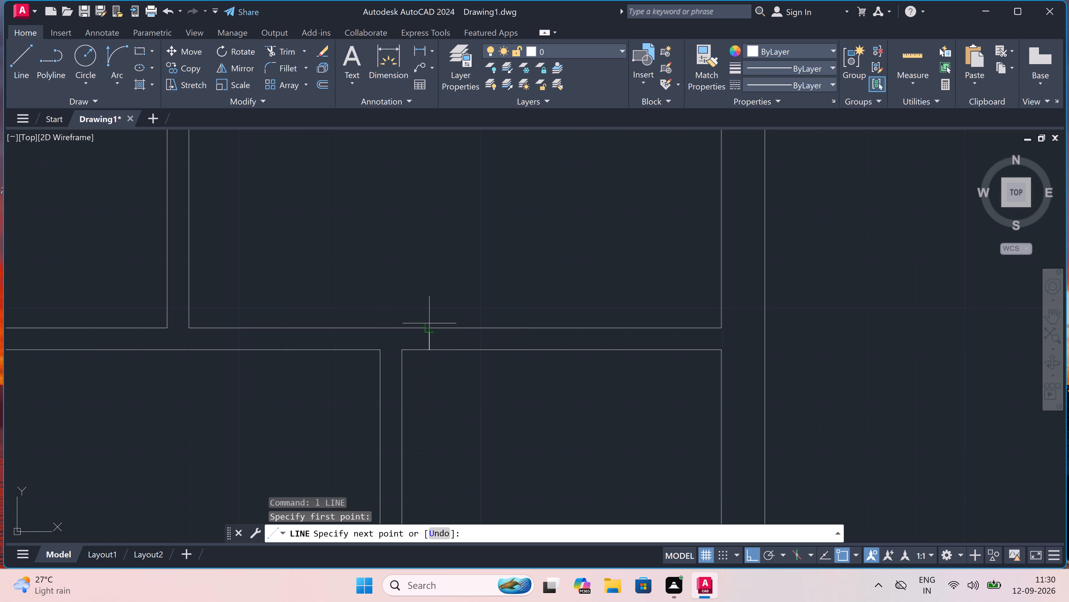
left_click(428, 328)
key("Escape")
scroll(428, 329, "down", 4)
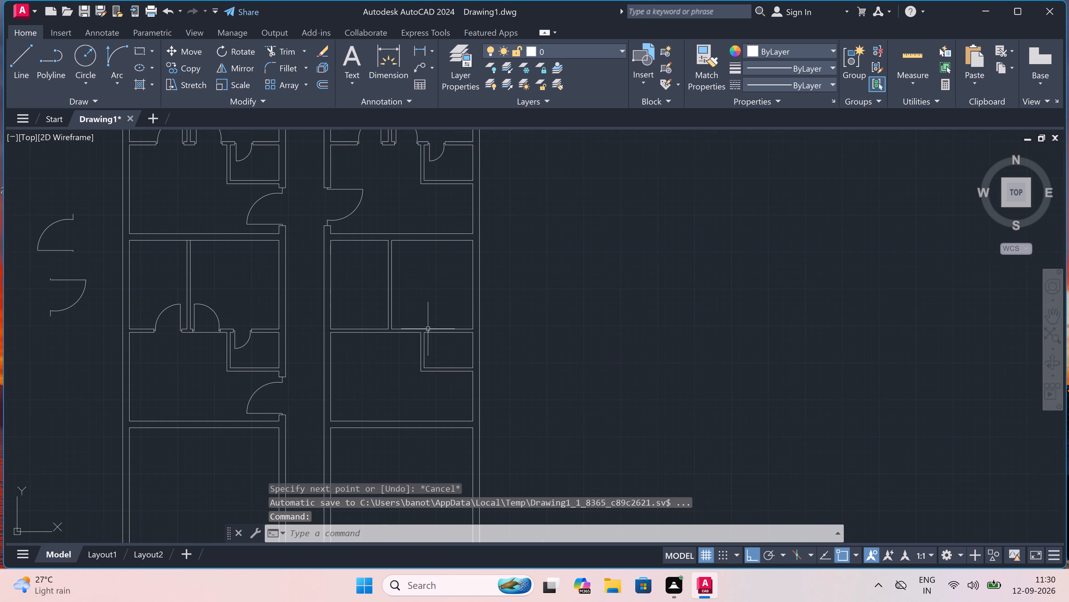
Select the toilet door of the left second unit, including its leaf, swing arc and both short jamb stubs.
scroll(287, 333, "down", 1)
scroll(270, 335, "up", 4)
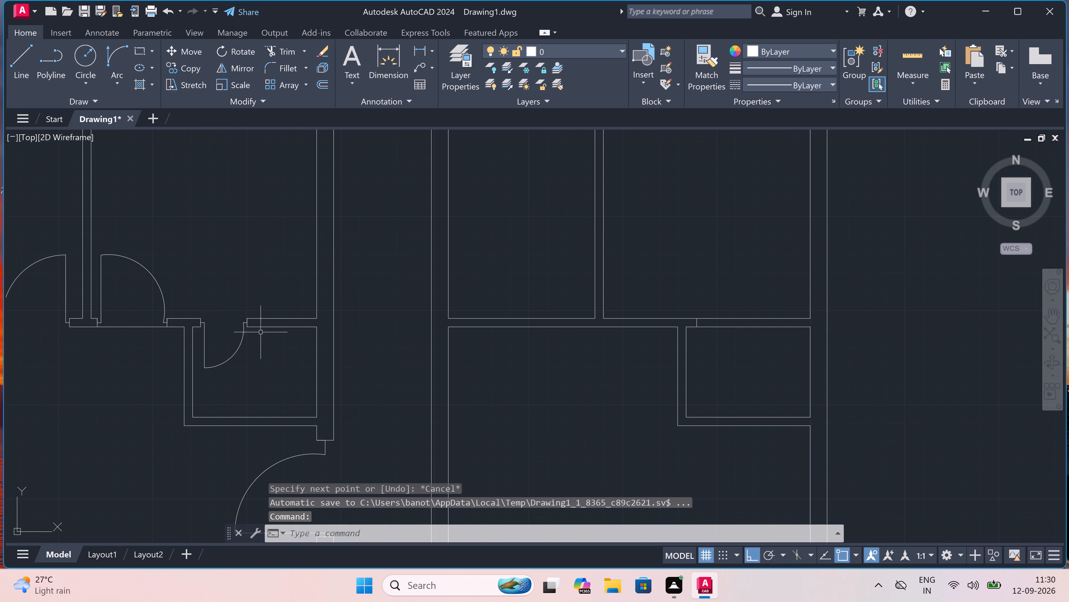
scroll(183, 329, "up", 3)
scroll(261, 312, "up", 2)
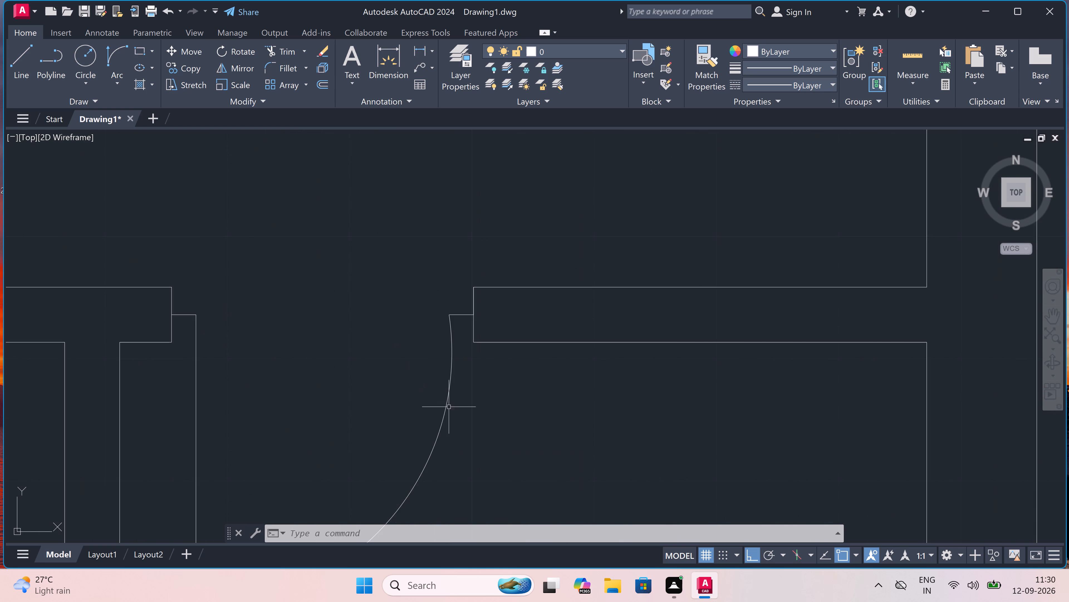
left_click_drag(462, 405, 453, 407)
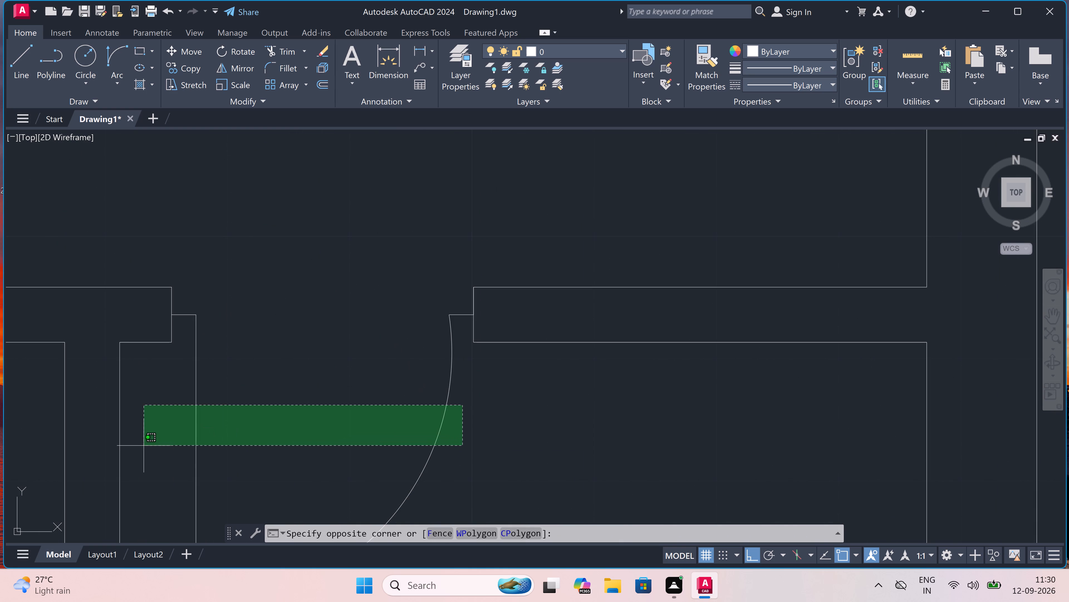
left_click(135, 446)
scroll(176, 293, "up", 4)
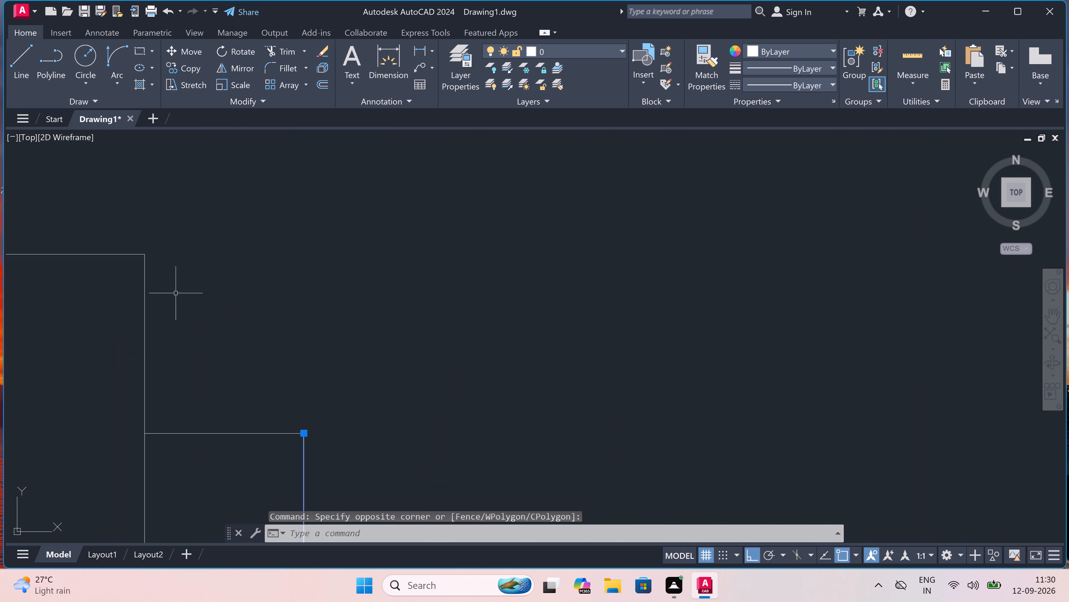
left_click_drag(242, 358, 236, 398)
left_click(187, 499)
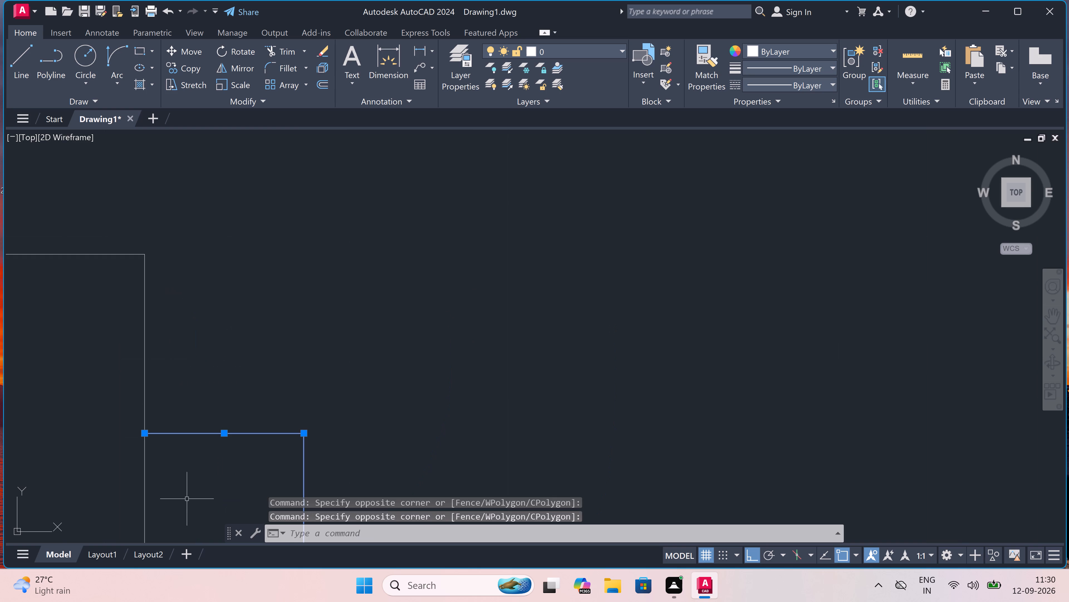
scroll(213, 377, "down", 9)
scroll(301, 378, "up", 3)
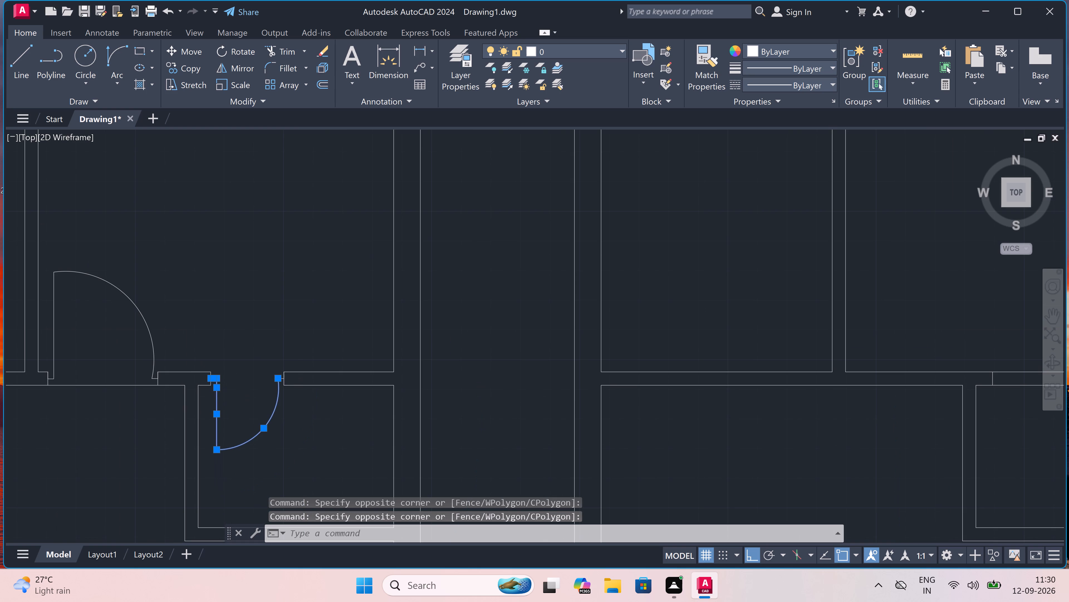
scroll(242, 380, "up", 4)
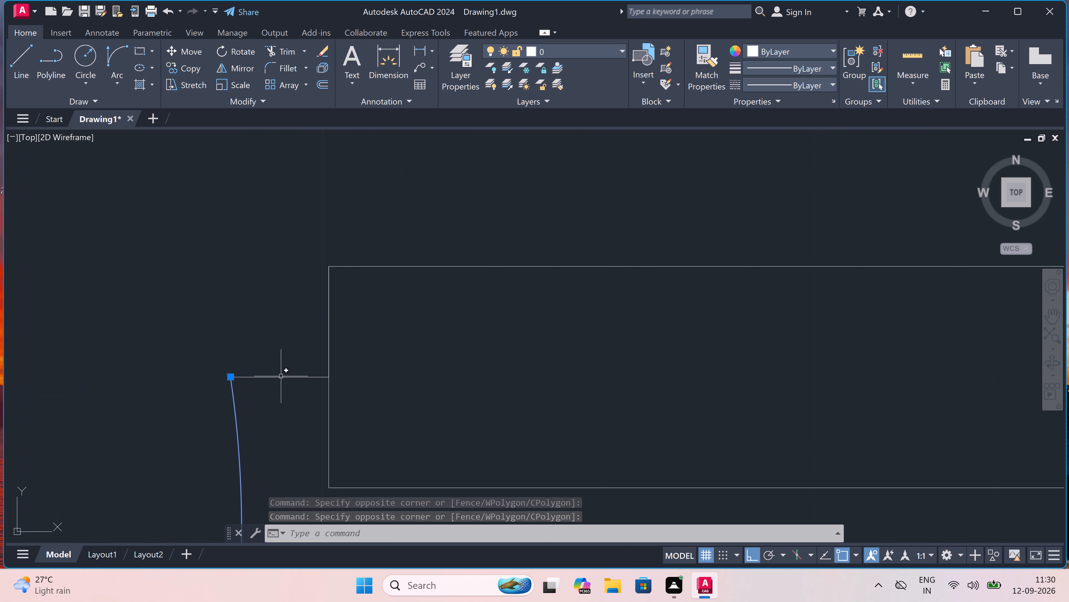
left_click(281, 376)
Add the right bedroom door of the left second unit to the selection, with its leaf, swing arc and both jamb stubs.
scroll(279, 375, "down", 10)
scroll(230, 356, "up", 4)
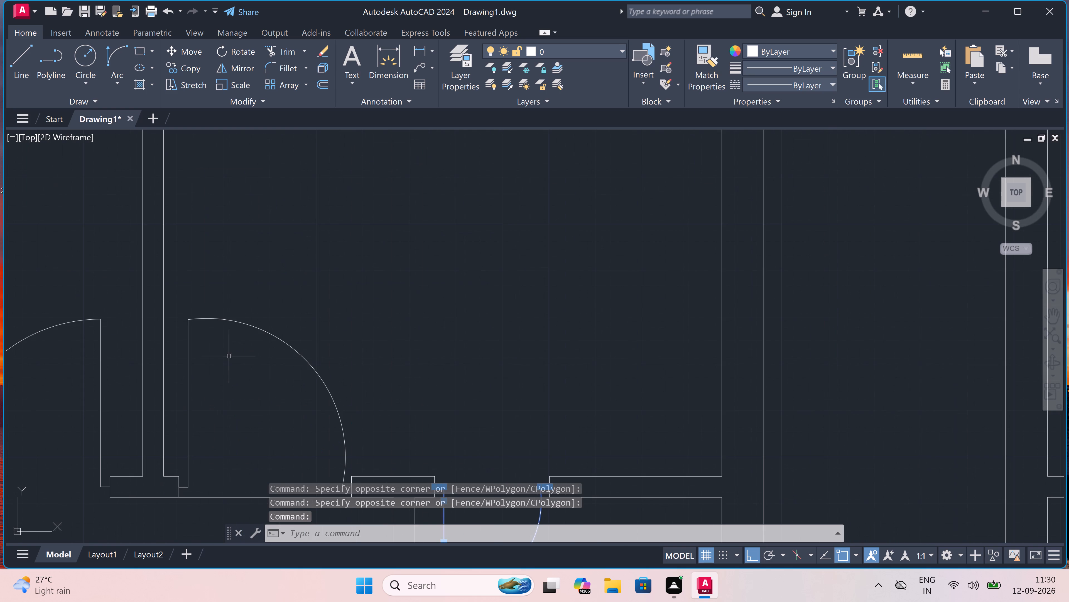
left_click_drag(272, 326, 252, 349)
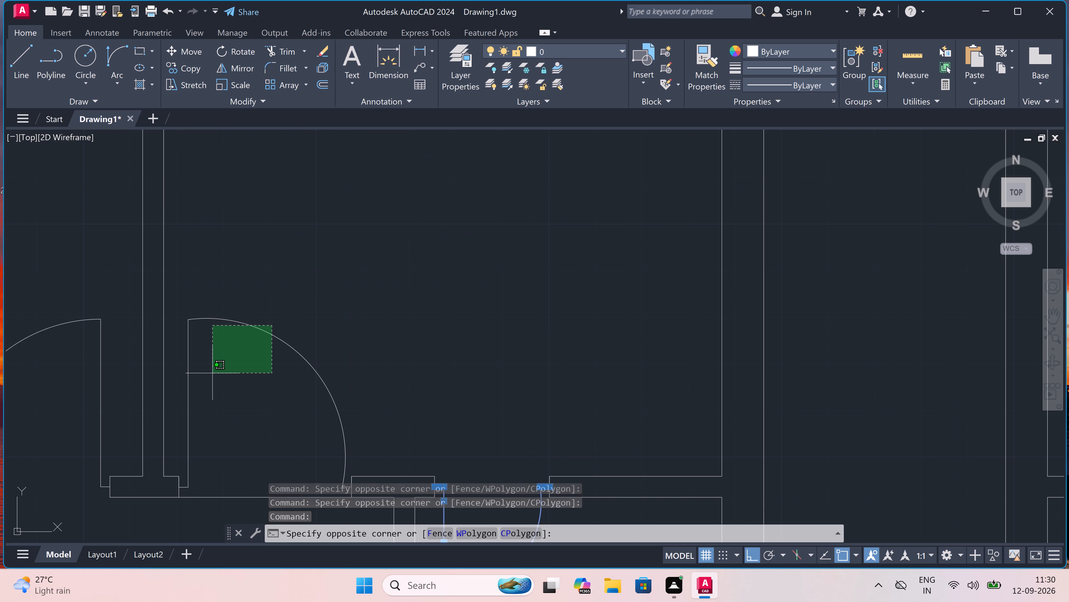
left_click(184, 398)
scroll(185, 396, "down", 4)
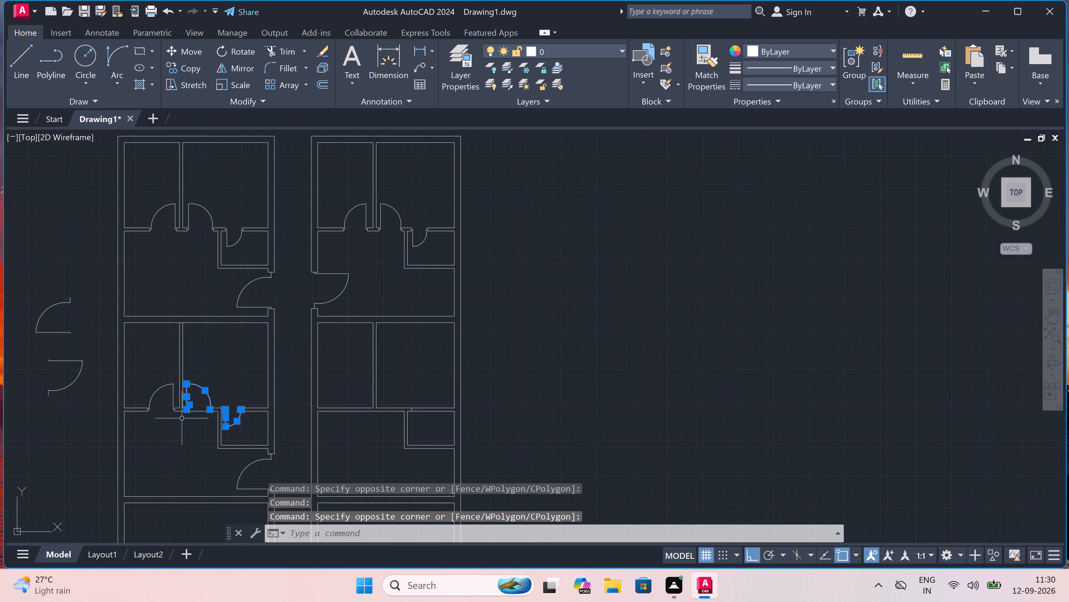
scroll(202, 402, "up", 4)
scroll(205, 439, "down", 3)
scroll(212, 440, "up", 4)
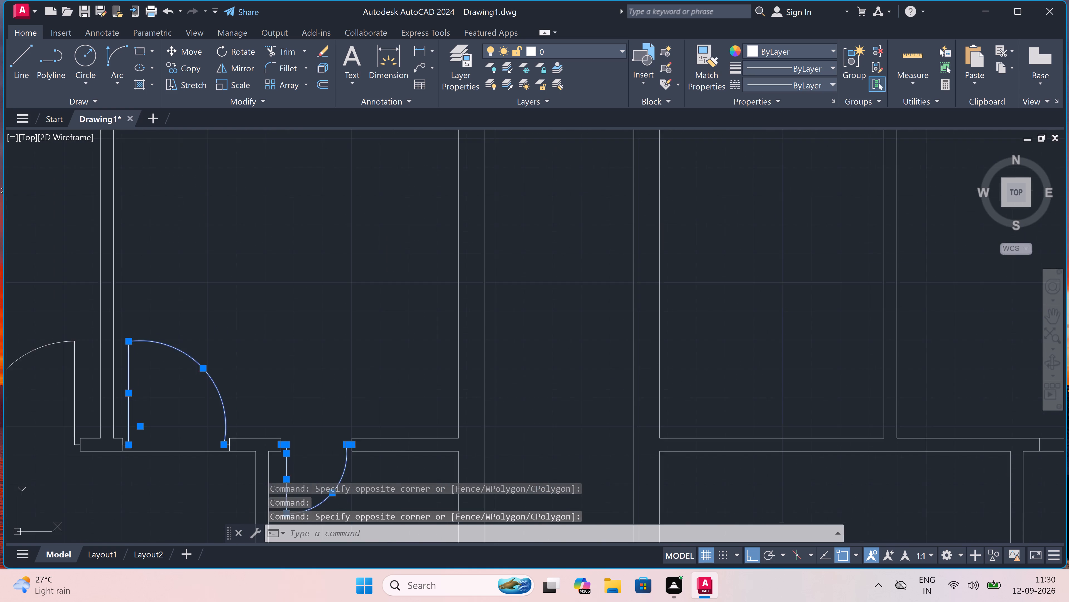
scroll(248, 463, "up", 3)
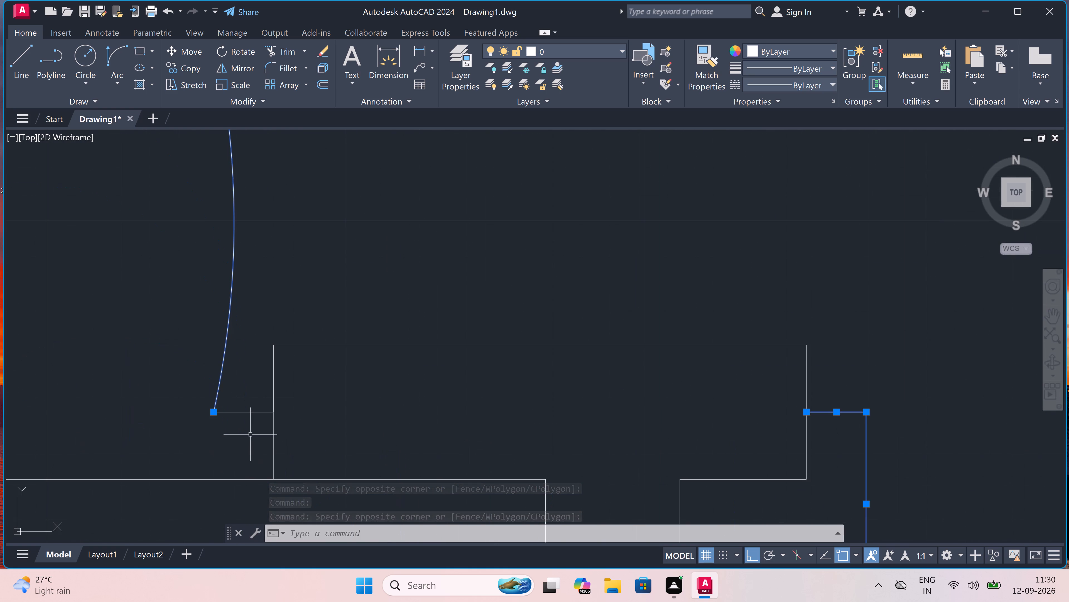
left_click(245, 410)
scroll(245, 410, "down", 6)
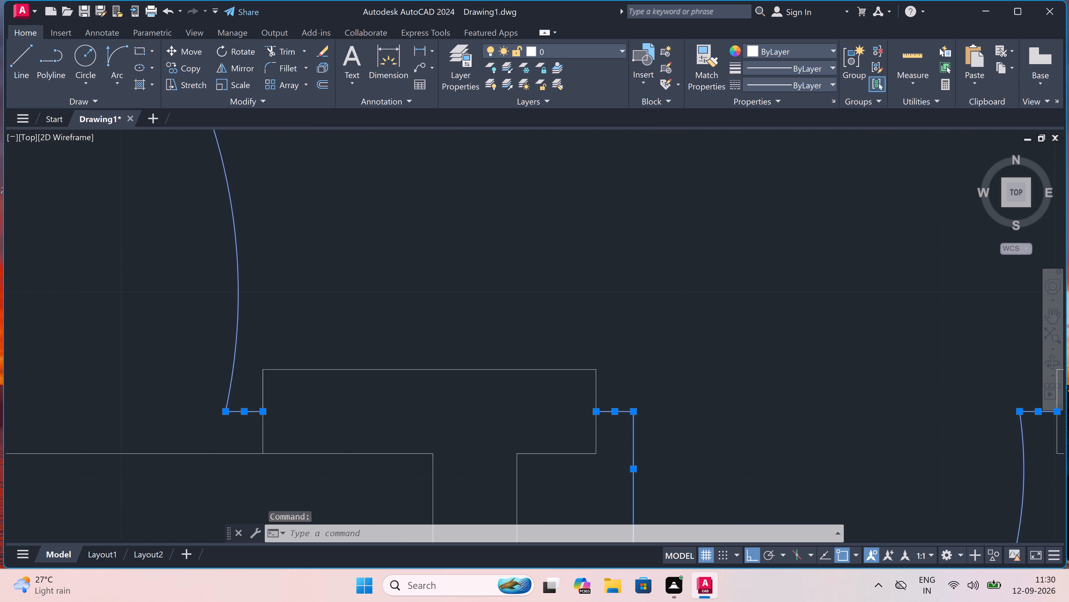
scroll(132, 412, "up", 4)
scroll(171, 418, "up", 4)
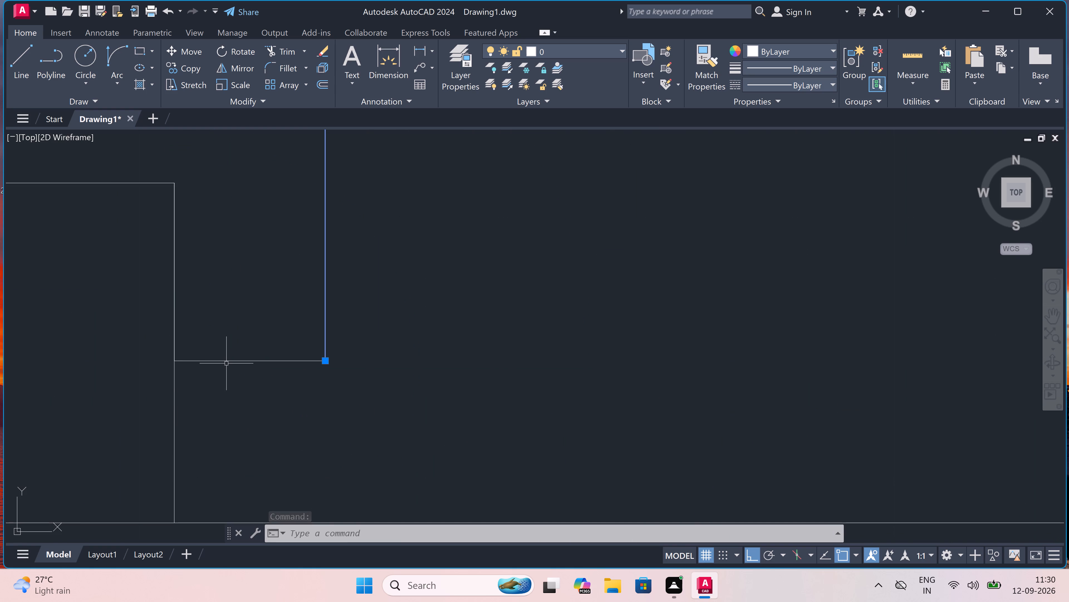
left_click(226, 363)
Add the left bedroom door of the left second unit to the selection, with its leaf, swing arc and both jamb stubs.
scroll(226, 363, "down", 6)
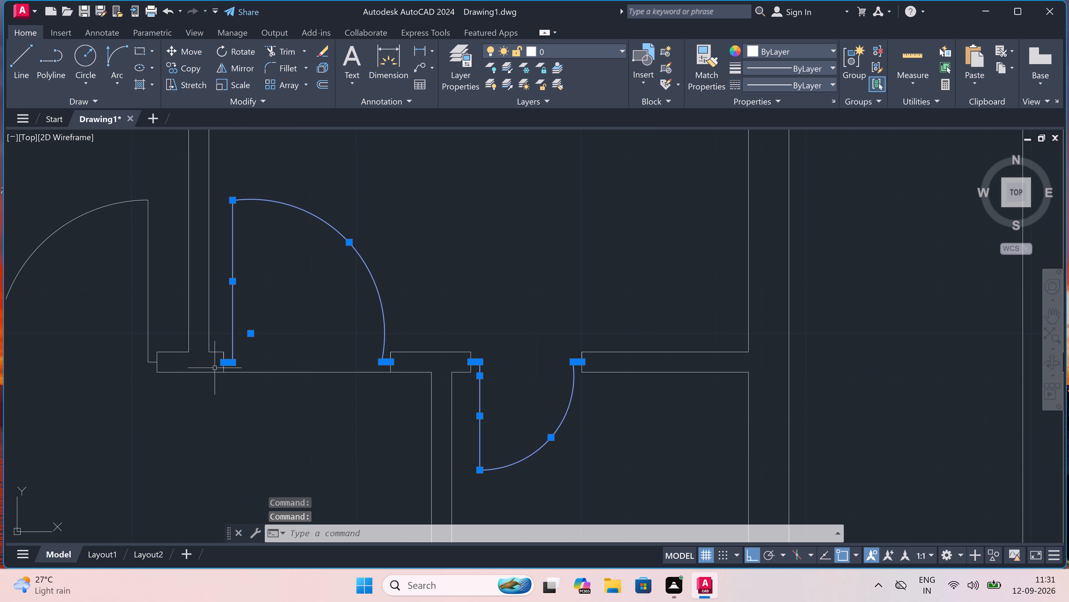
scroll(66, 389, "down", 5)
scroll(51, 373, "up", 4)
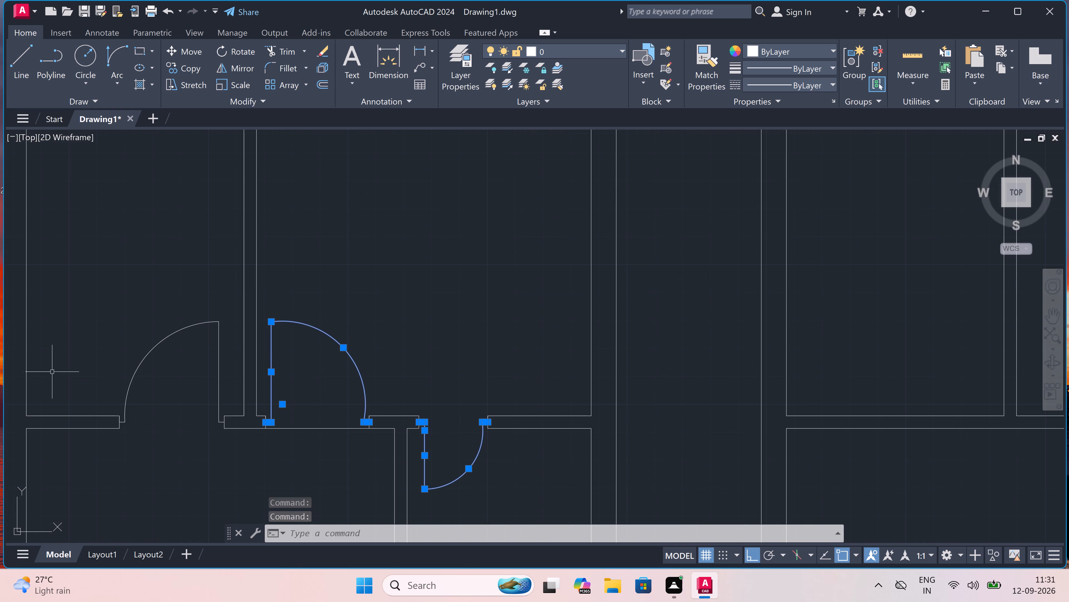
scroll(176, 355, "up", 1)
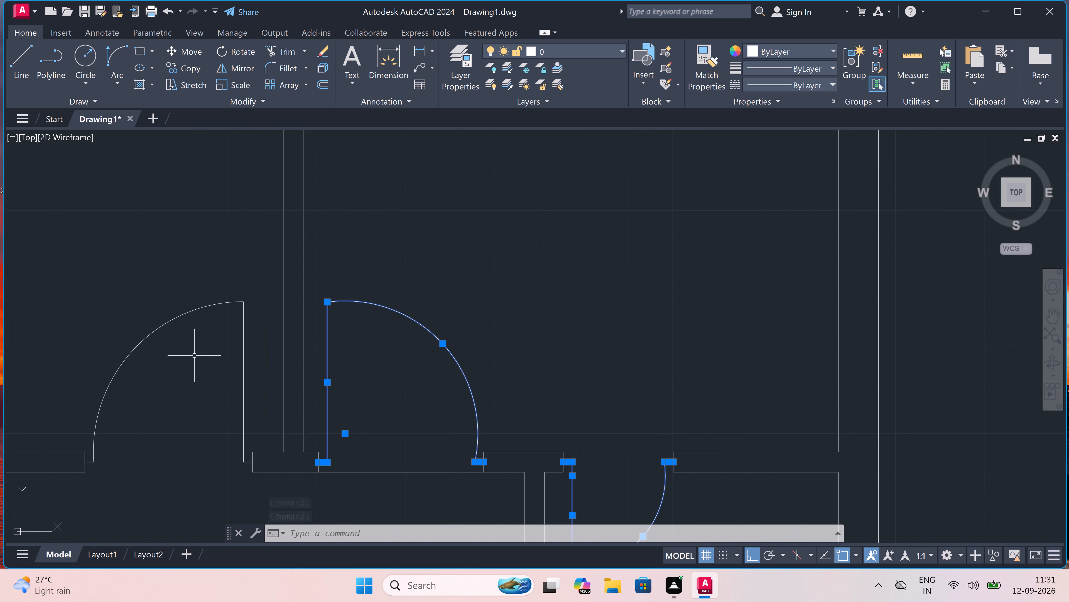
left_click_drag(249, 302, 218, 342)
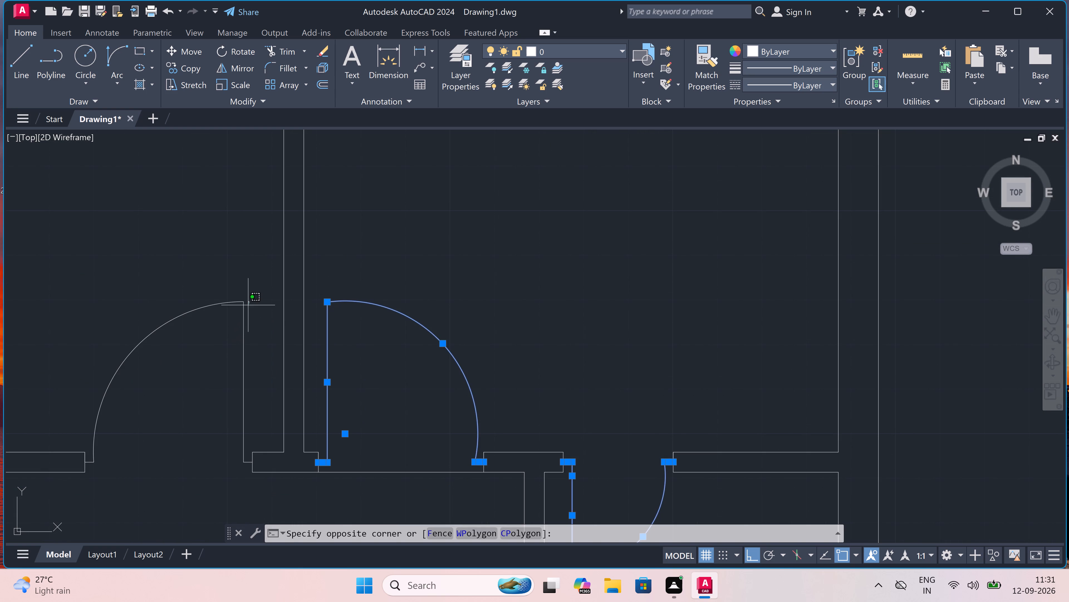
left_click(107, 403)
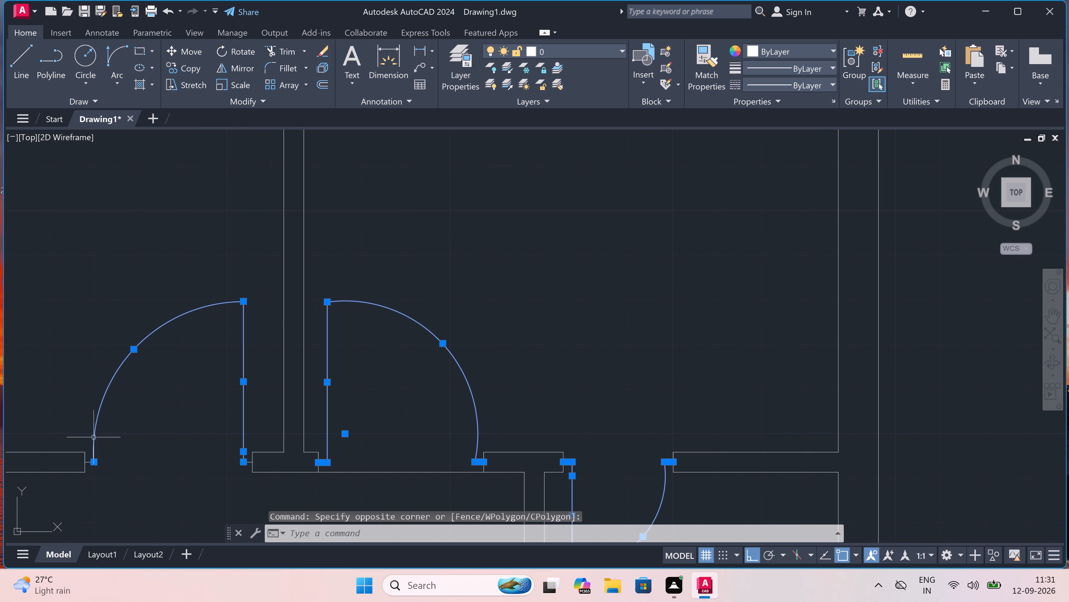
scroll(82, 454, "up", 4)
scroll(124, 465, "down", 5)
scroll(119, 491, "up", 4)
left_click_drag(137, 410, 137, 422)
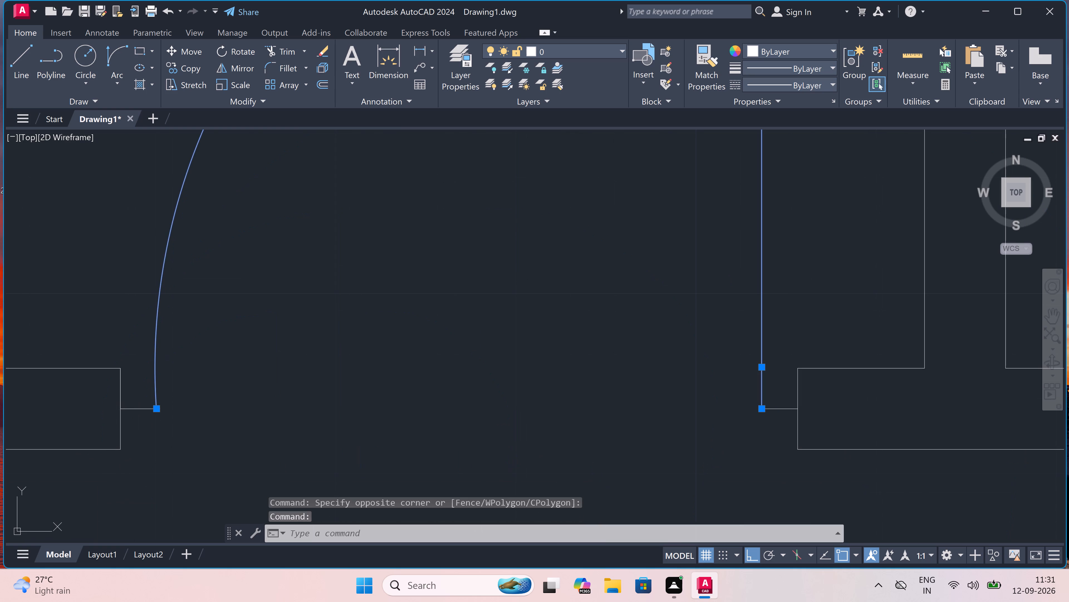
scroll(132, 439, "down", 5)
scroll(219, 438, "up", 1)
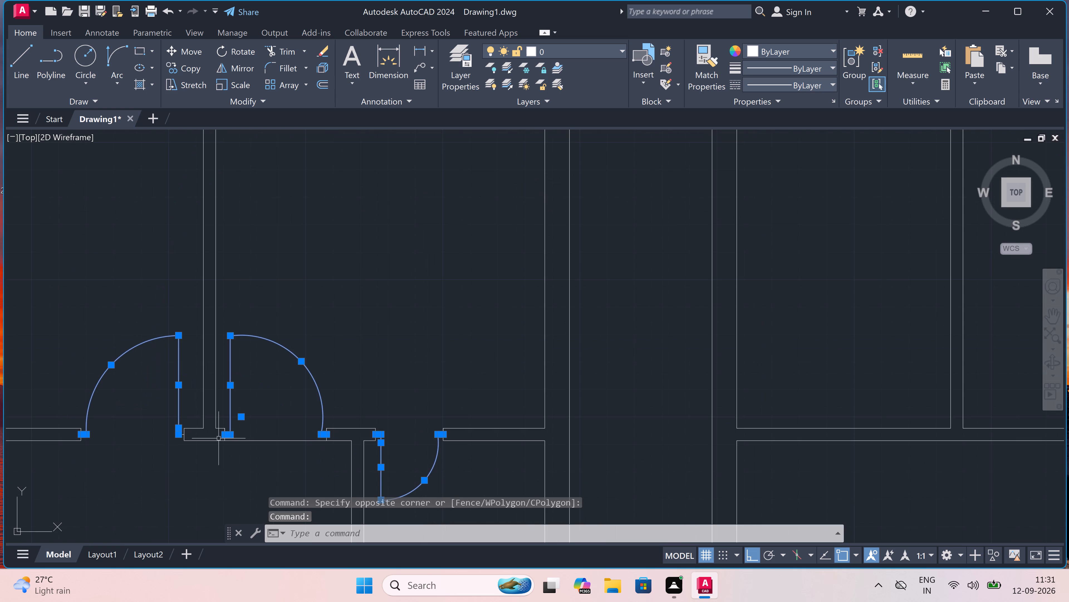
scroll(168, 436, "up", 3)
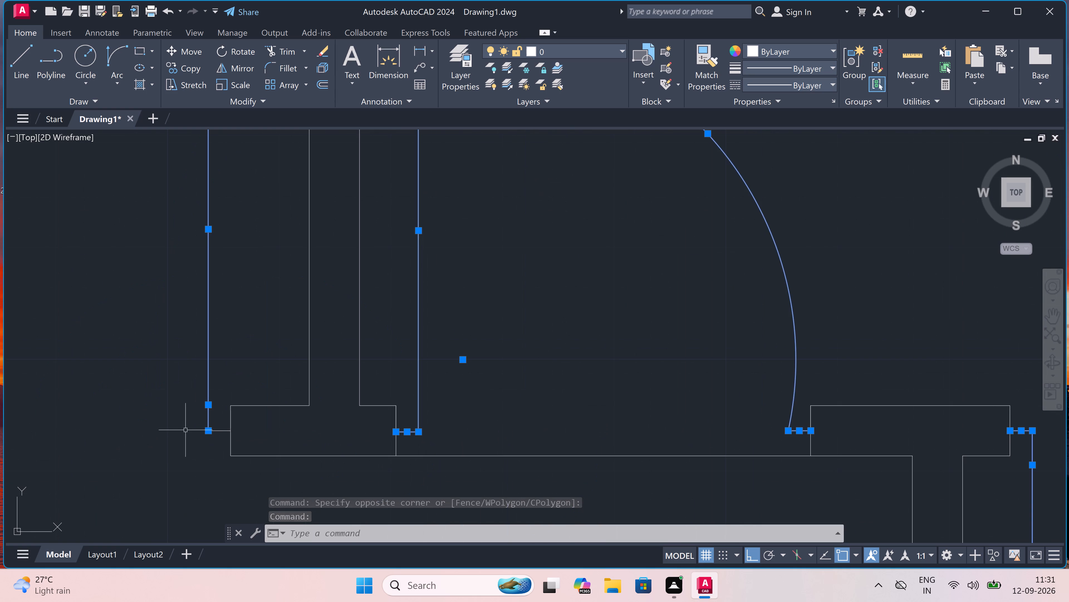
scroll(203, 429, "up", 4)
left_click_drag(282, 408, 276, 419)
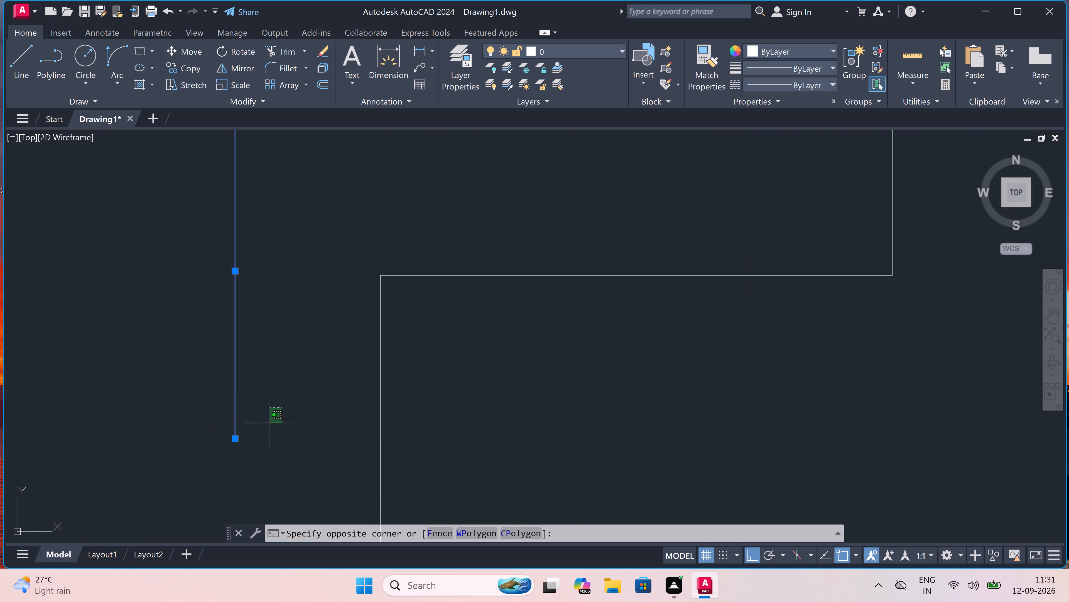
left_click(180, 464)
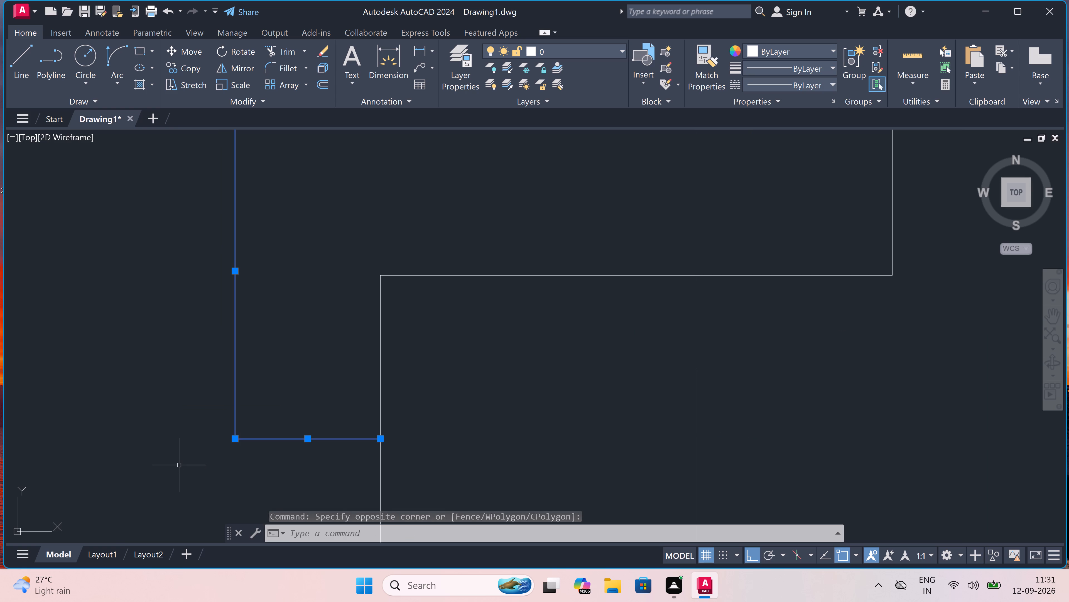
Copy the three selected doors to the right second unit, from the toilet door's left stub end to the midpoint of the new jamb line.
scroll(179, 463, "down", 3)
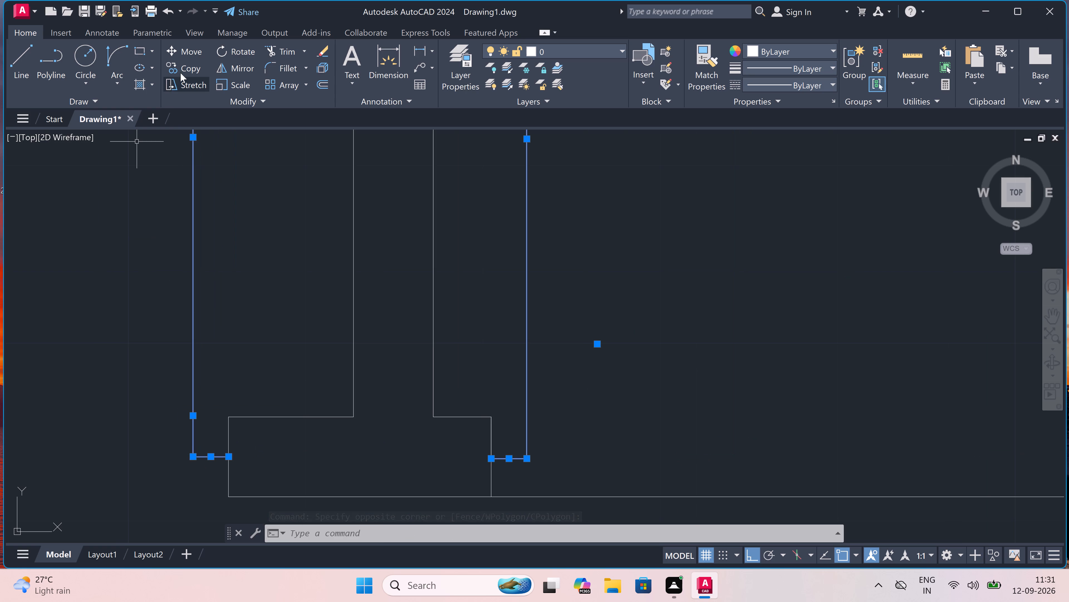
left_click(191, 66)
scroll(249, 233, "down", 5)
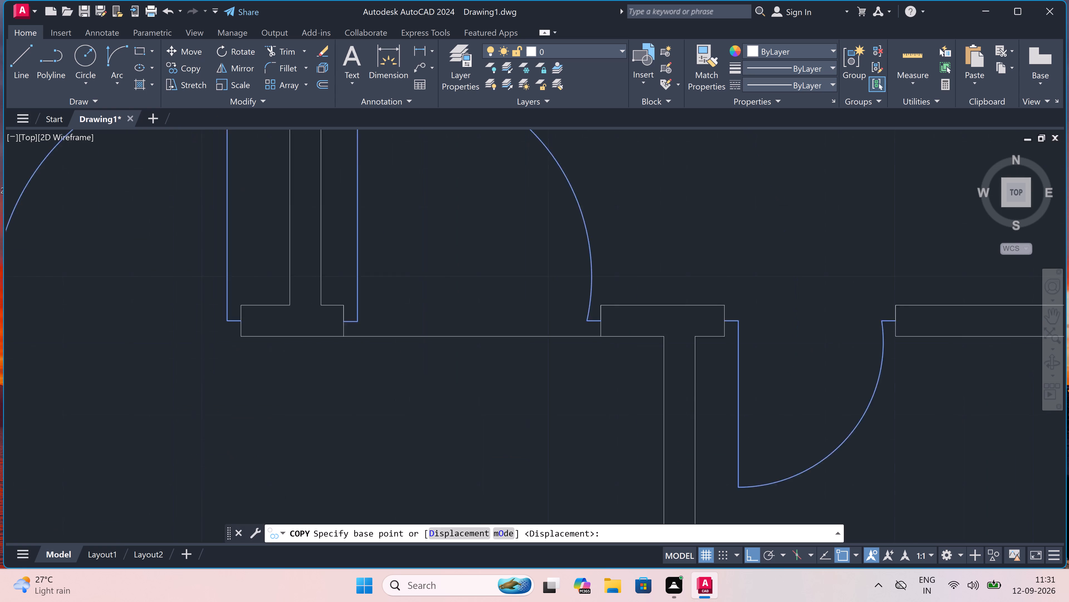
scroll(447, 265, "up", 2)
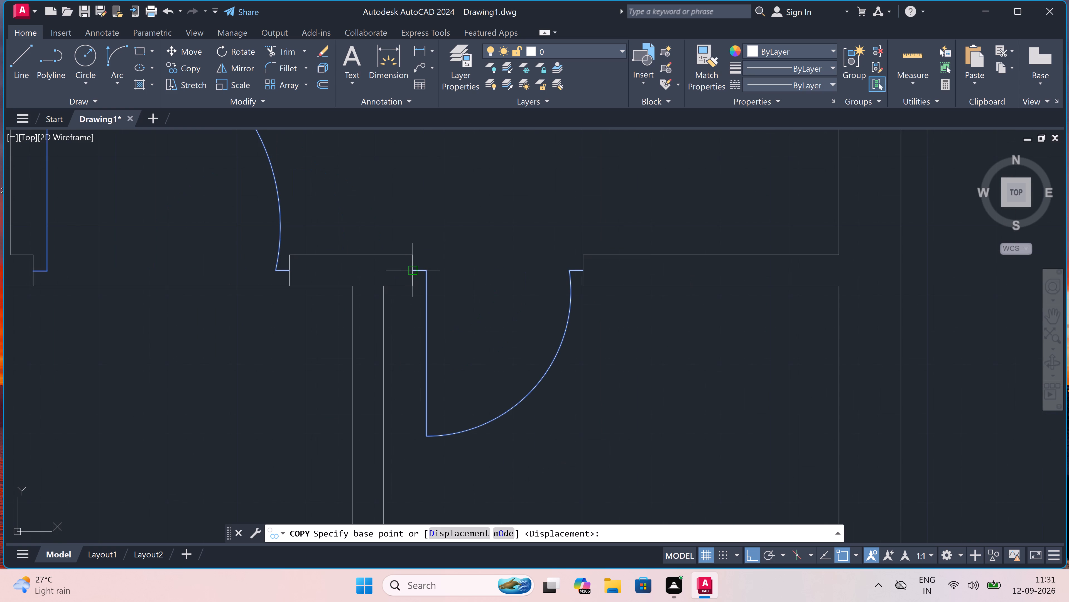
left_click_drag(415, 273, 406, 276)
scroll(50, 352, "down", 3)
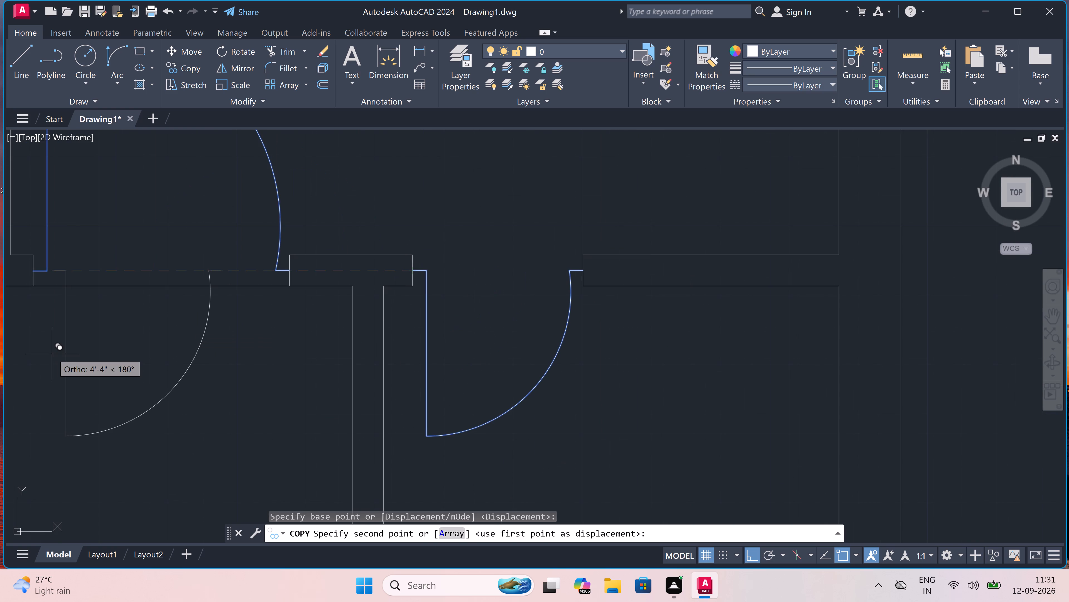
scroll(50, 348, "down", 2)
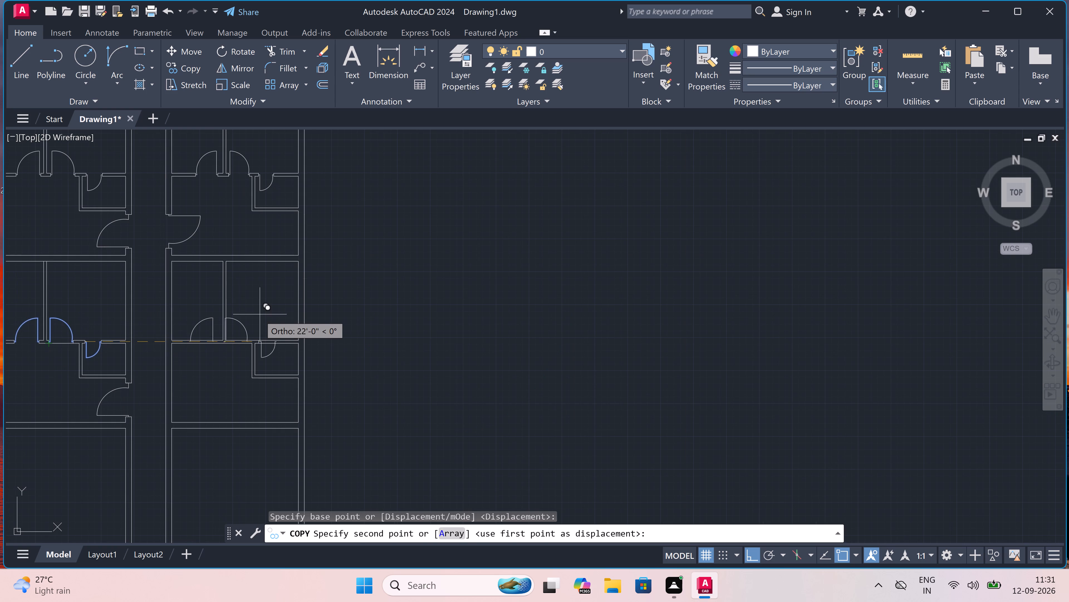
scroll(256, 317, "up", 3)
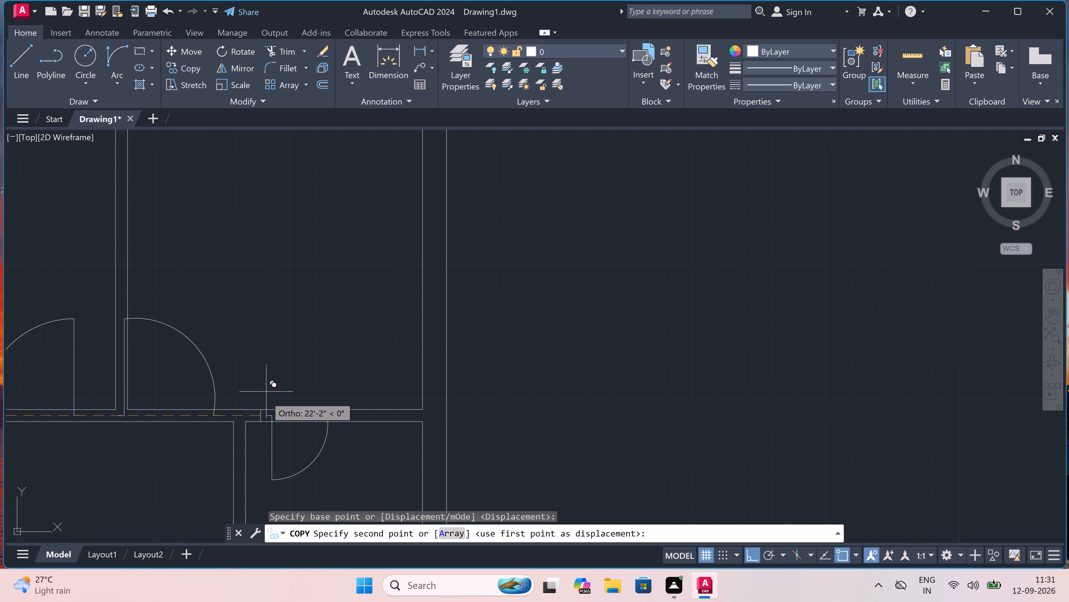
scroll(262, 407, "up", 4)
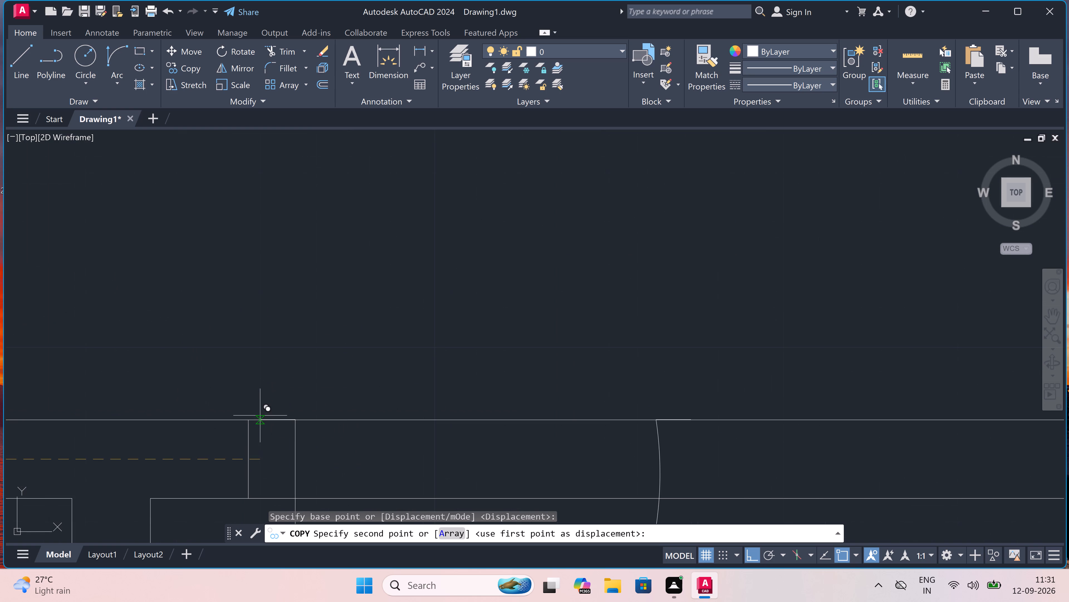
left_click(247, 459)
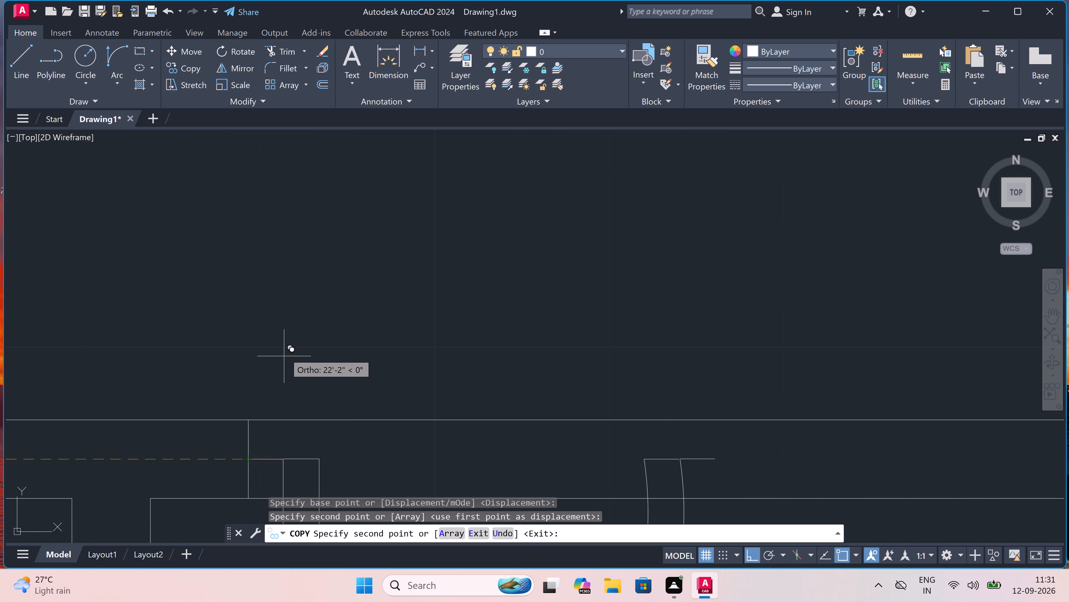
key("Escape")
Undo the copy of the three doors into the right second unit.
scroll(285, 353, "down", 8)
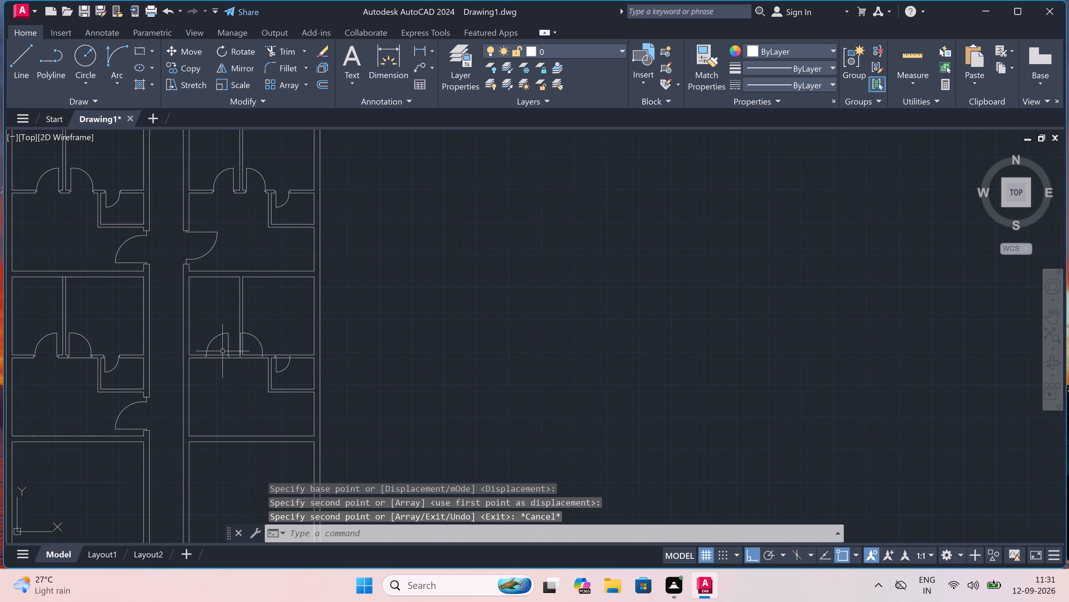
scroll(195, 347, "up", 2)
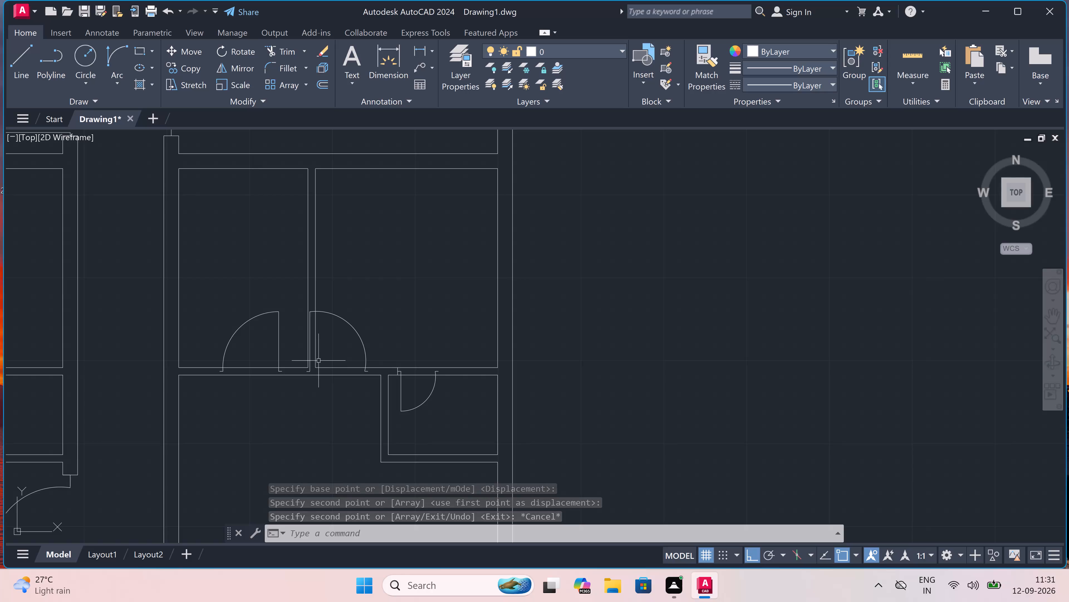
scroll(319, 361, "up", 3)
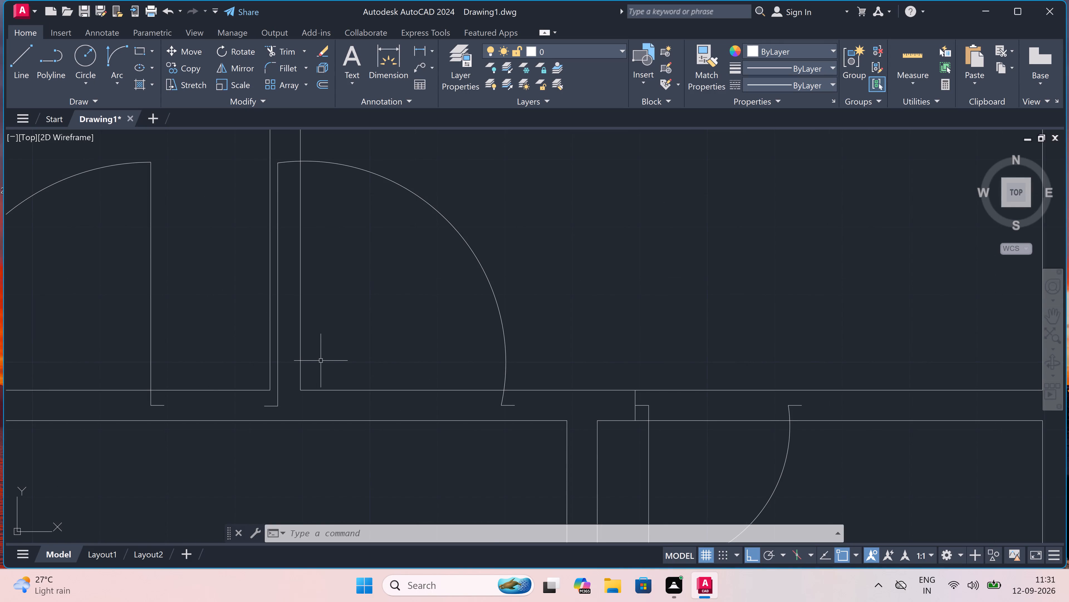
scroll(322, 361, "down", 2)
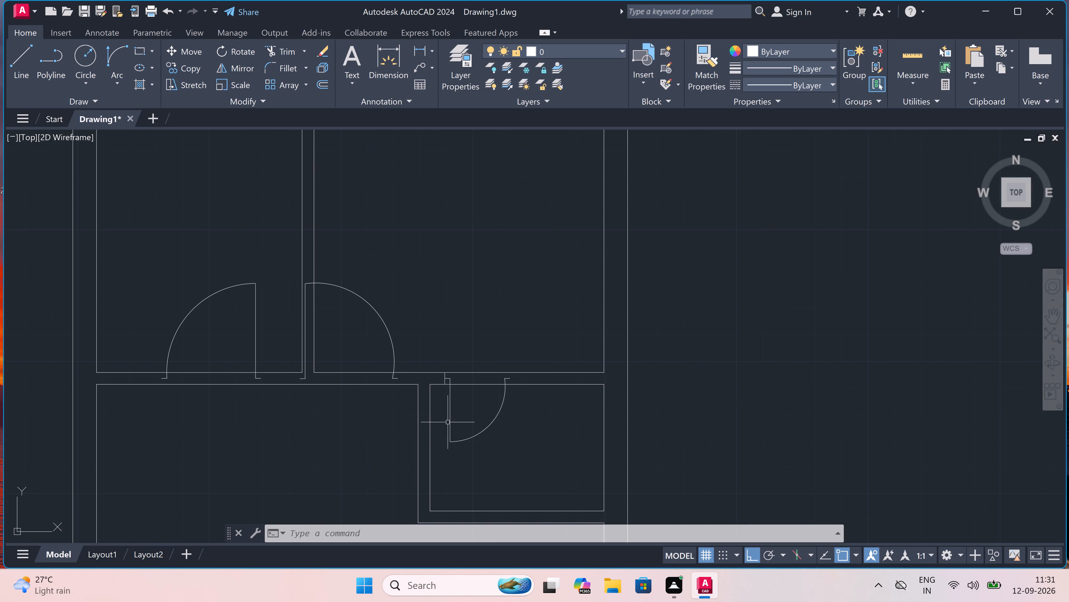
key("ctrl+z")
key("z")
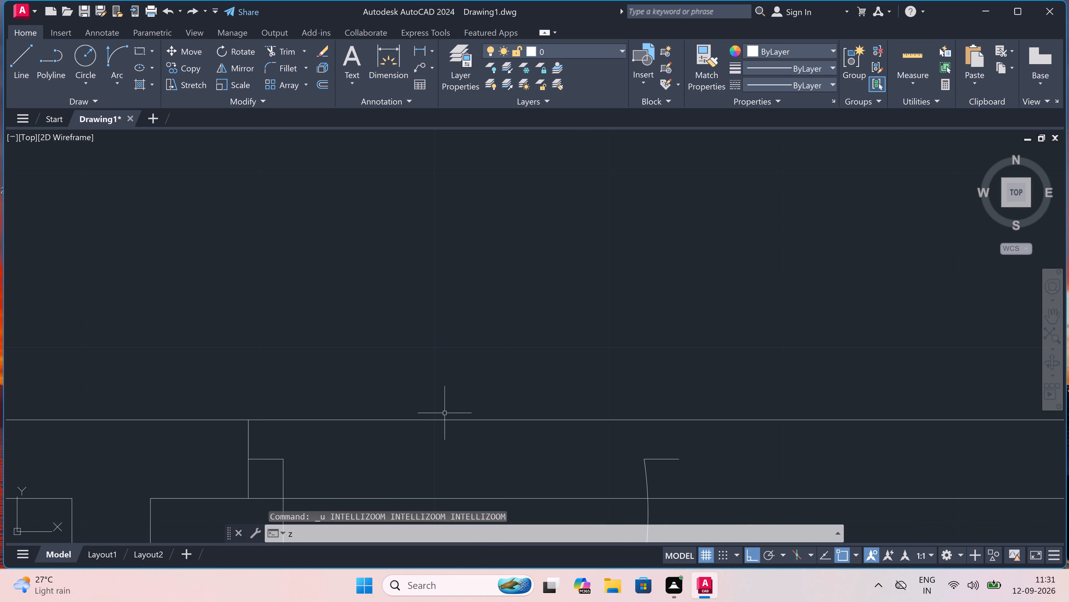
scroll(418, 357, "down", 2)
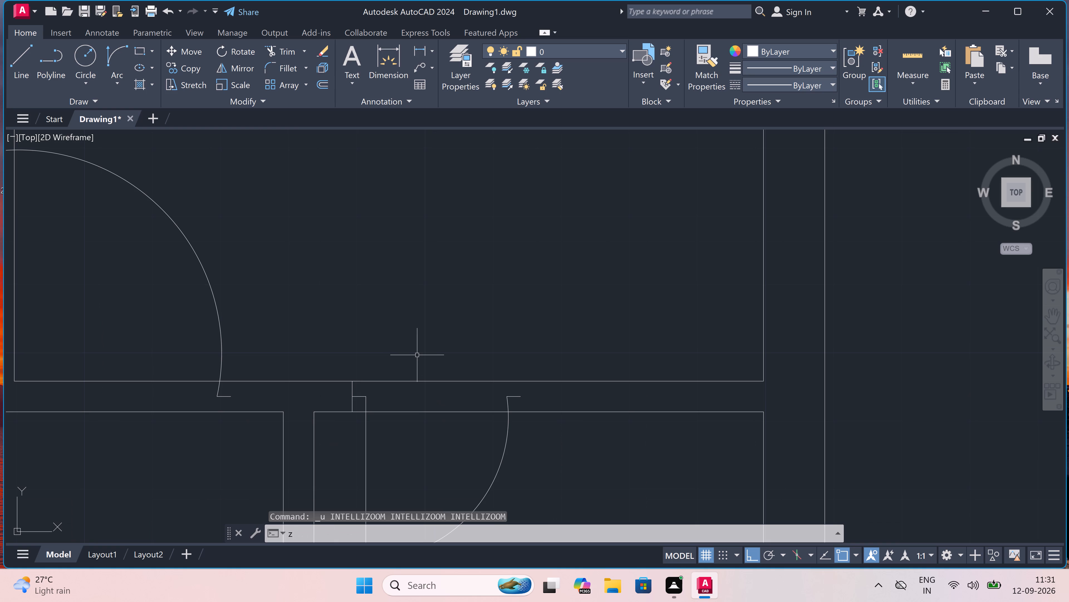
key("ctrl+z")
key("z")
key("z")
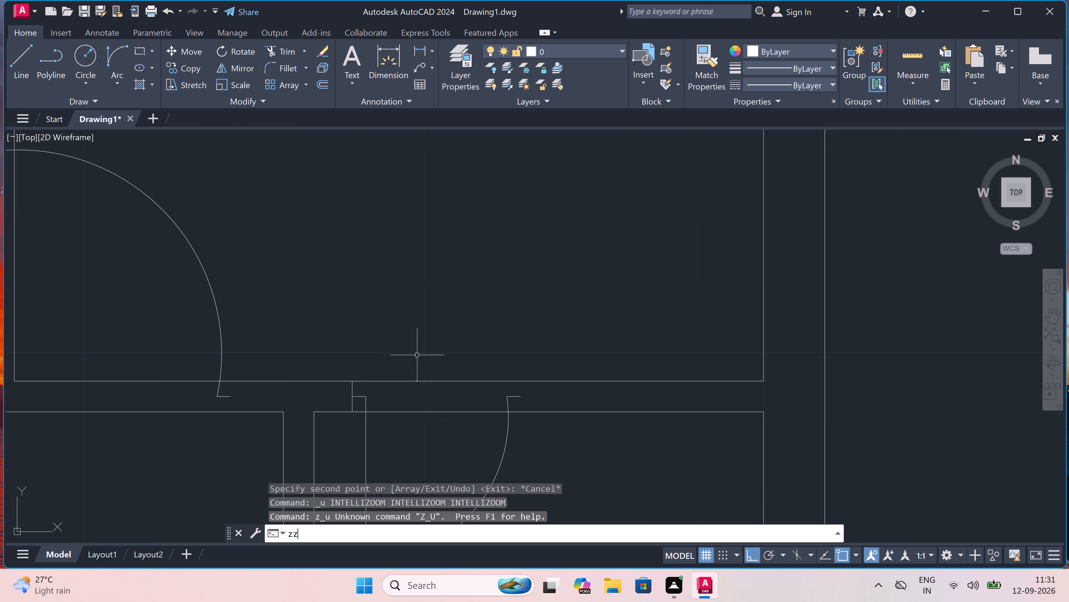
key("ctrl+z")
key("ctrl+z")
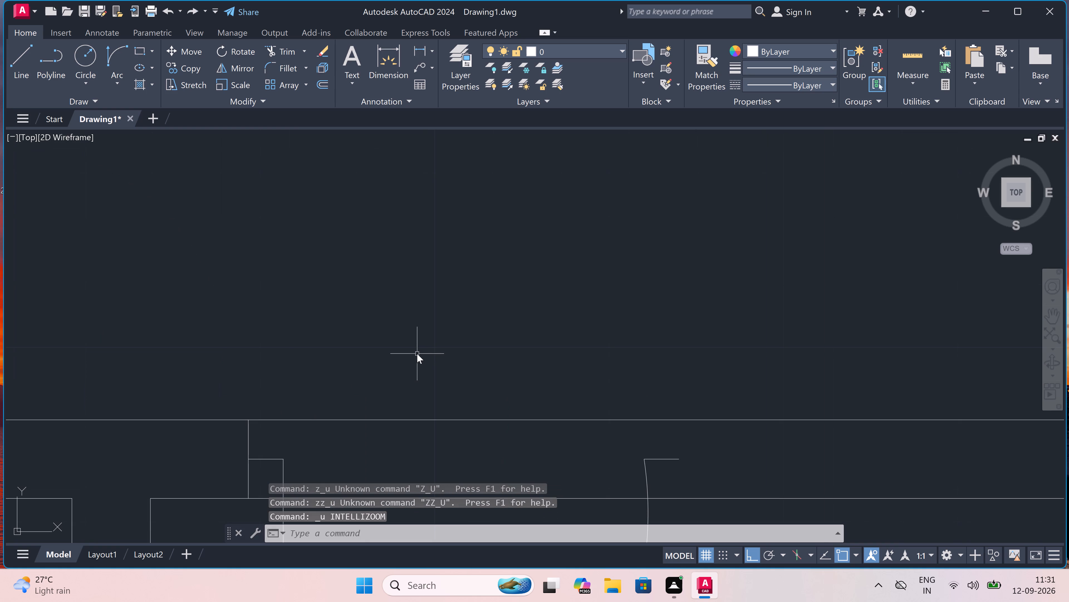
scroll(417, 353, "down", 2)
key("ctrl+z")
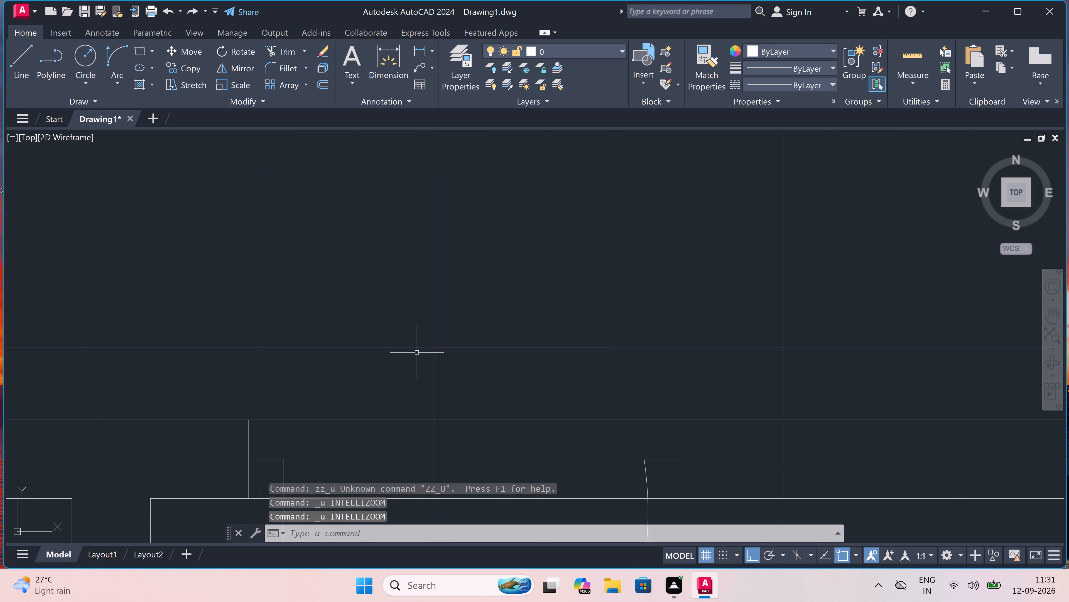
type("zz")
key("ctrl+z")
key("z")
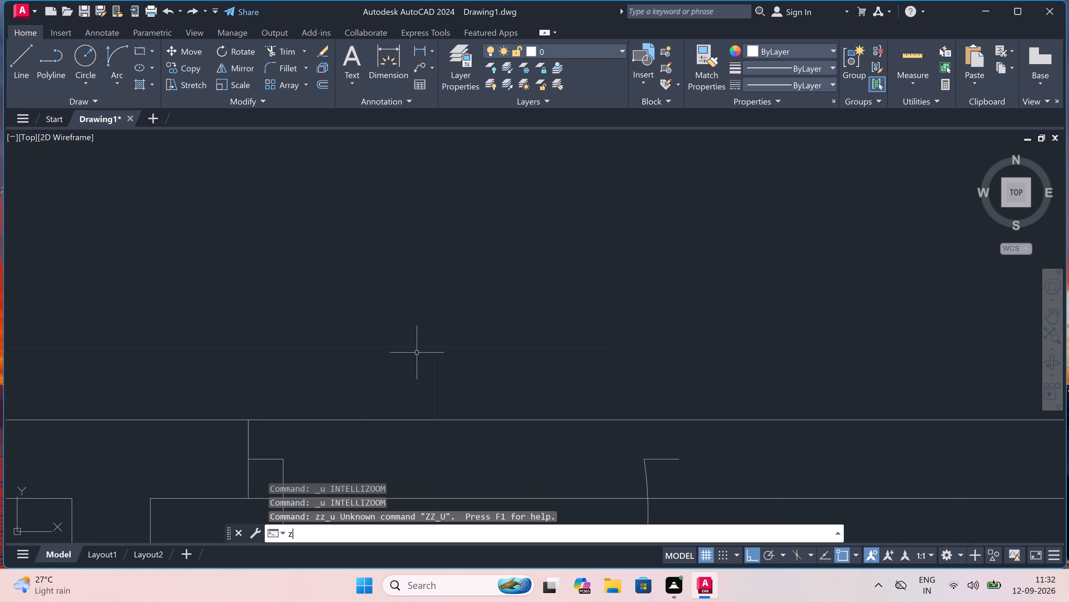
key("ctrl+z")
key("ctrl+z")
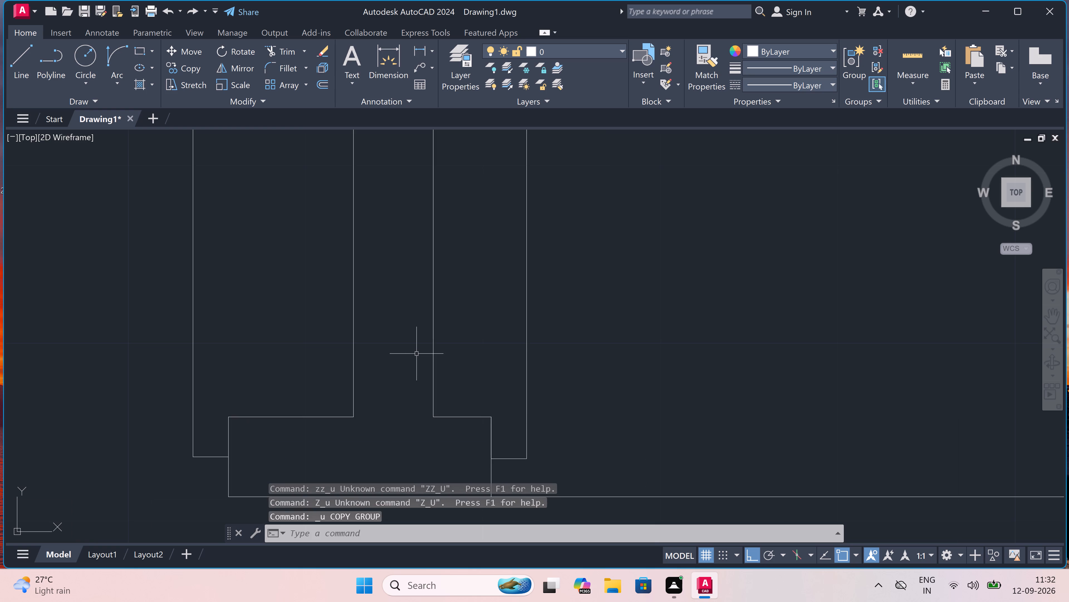
Select the right bedroom door of the left second unit, with its leaf, swing arc and both jamb stubs.
scroll(416, 354, "down", 9)
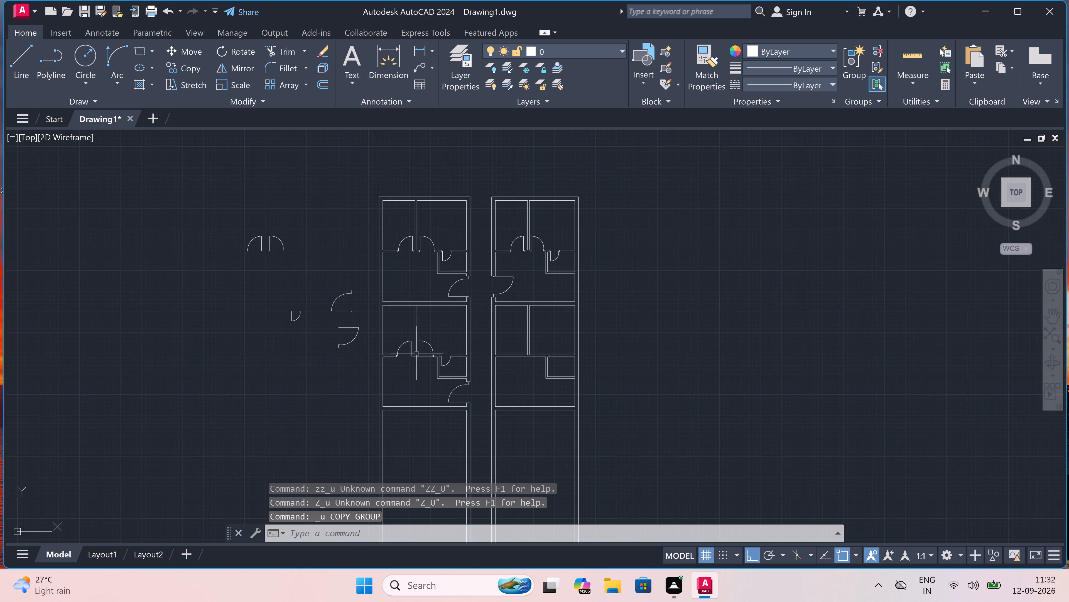
scroll(437, 353, "up", 4)
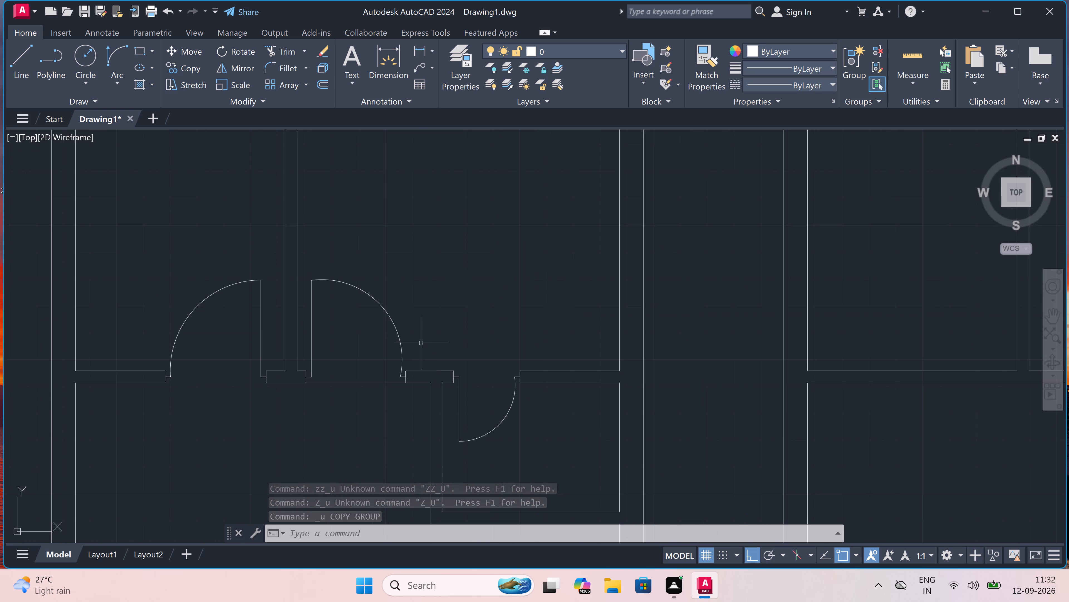
left_click_drag(404, 312, 394, 315)
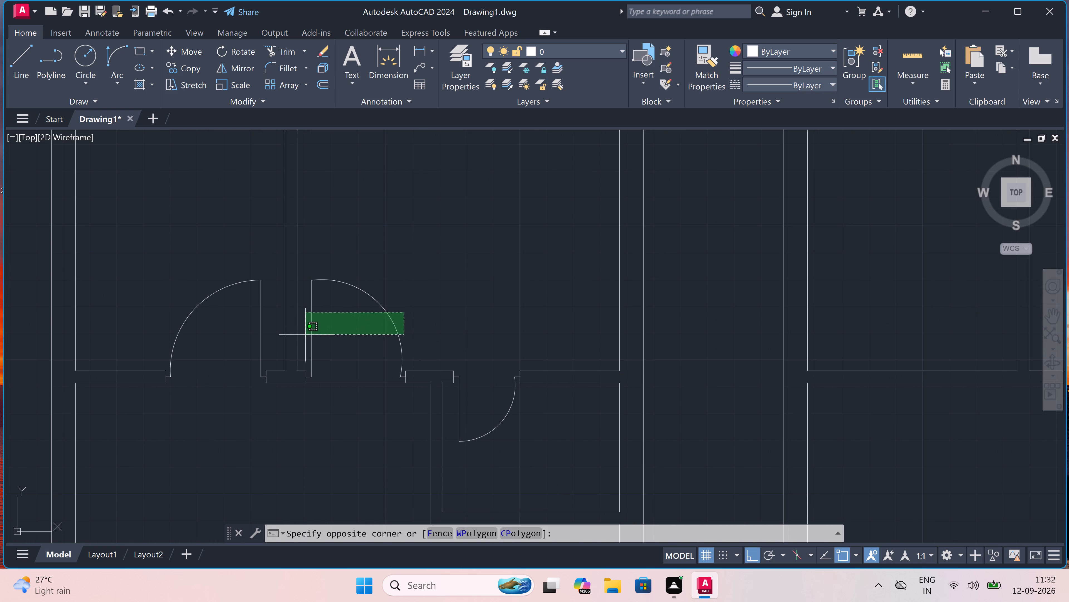
left_click(306, 335)
scroll(302, 387, "up", 4)
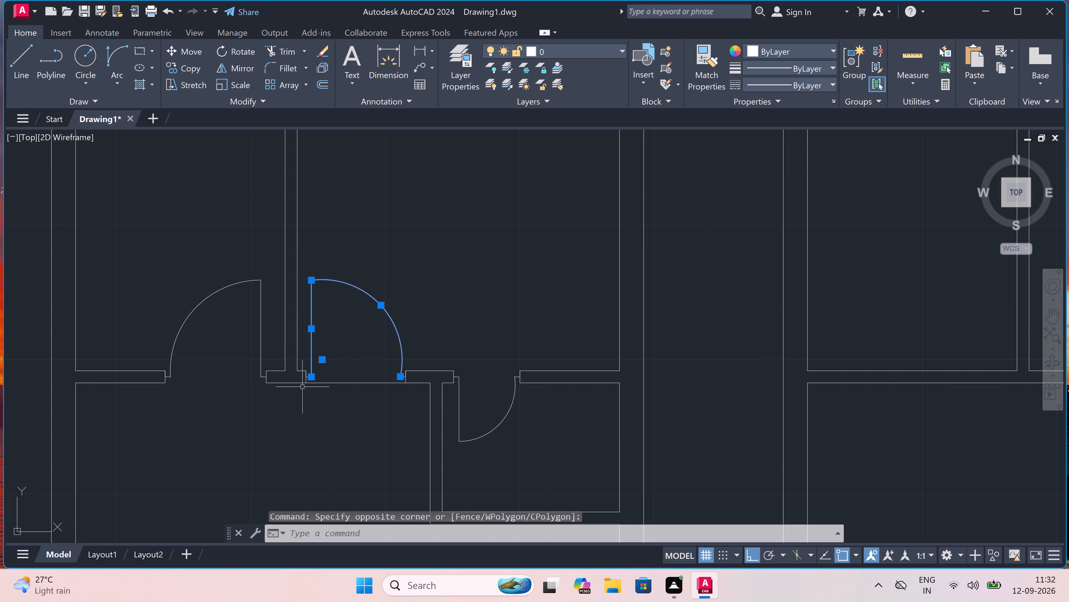
scroll(335, 341, "up", 3)
left_click_drag(323, 350, 318, 369)
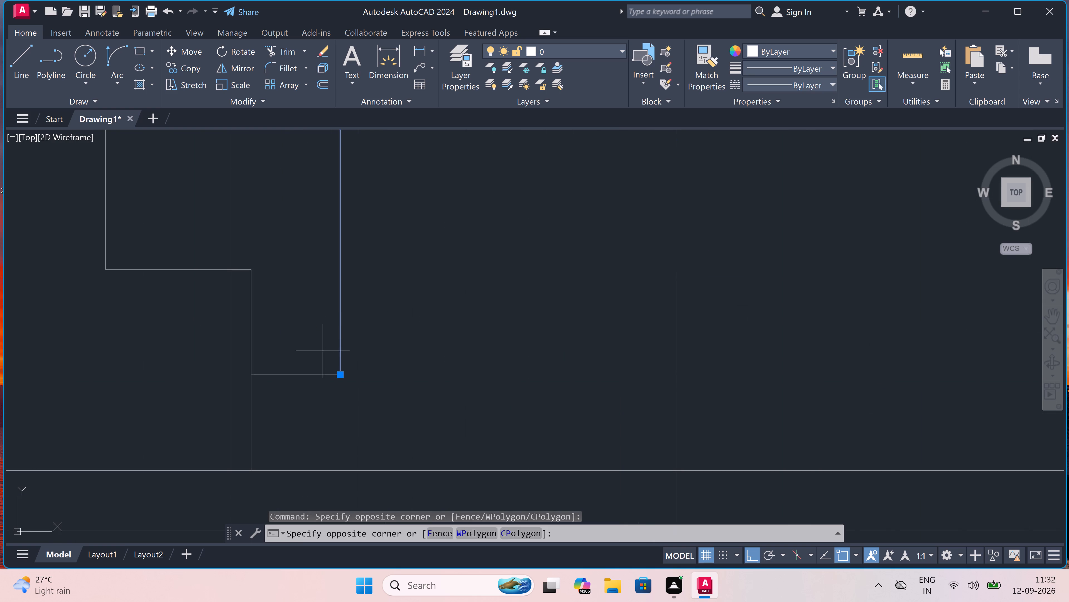
left_click(305, 388)
scroll(305, 388, "down", 5)
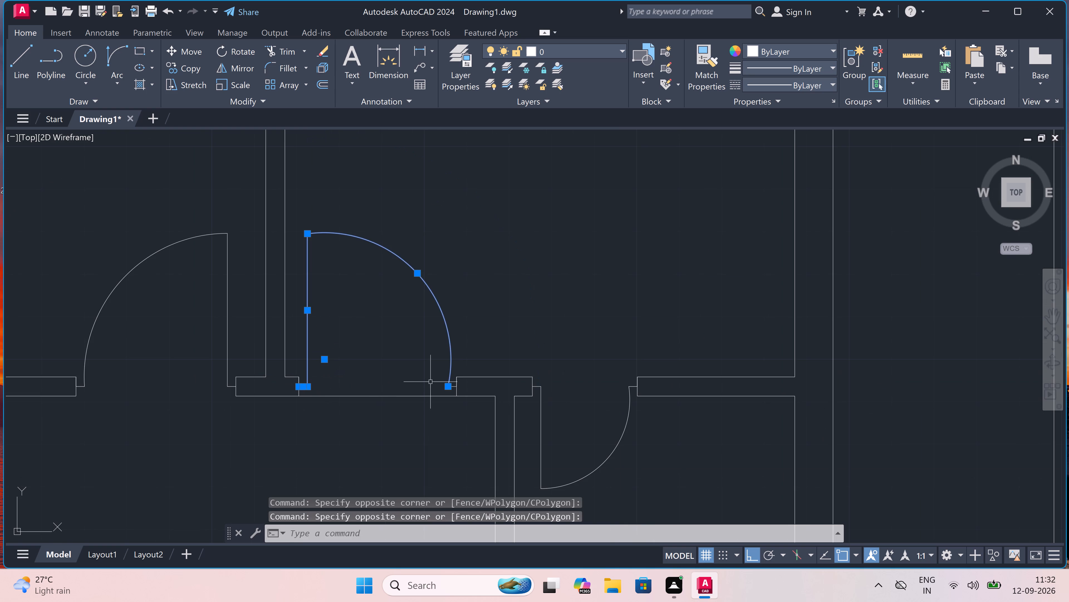
scroll(457, 391, "up", 4)
left_click_drag(426, 350, 424, 356)
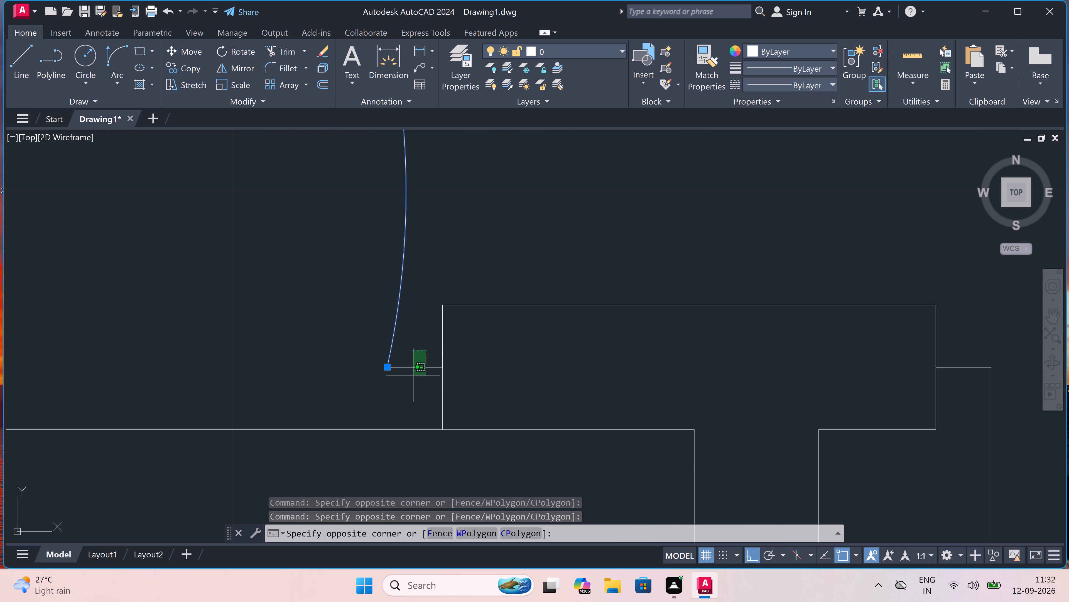
left_click(406, 384)
Add the left bedroom door of the left second unit to the selection, with its leaf, swing arc and both jamb stubs.
scroll(406, 384, "down", 5)
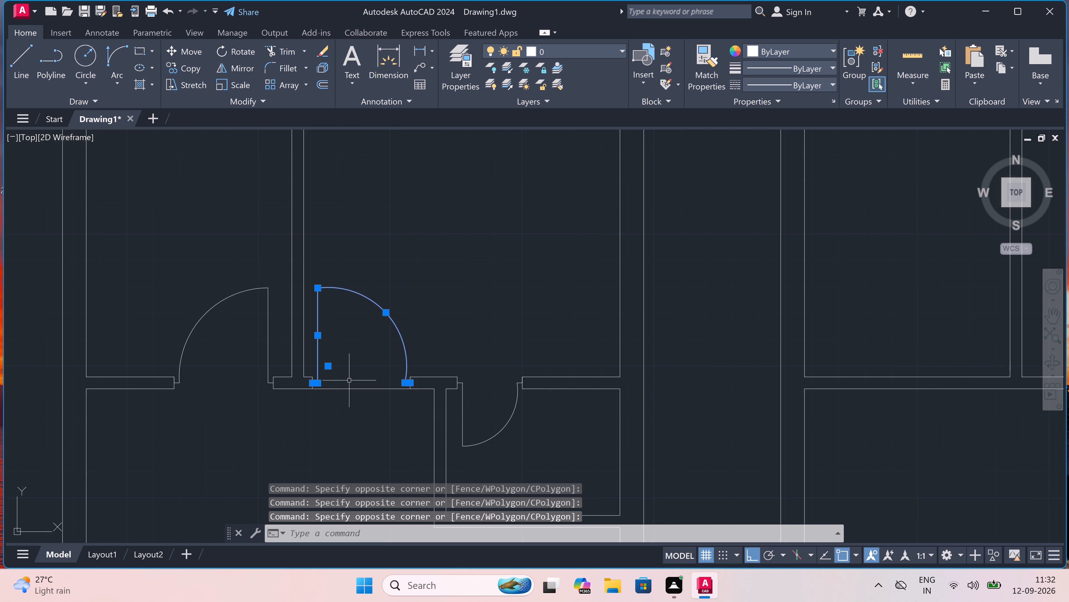
scroll(207, 363, "down", 1)
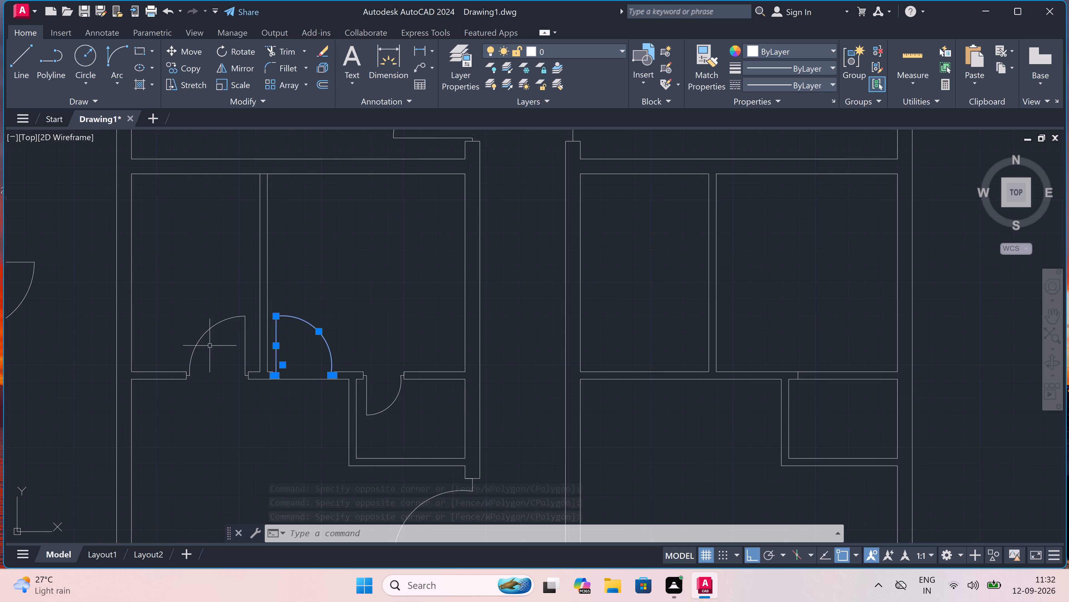
left_click(243, 325)
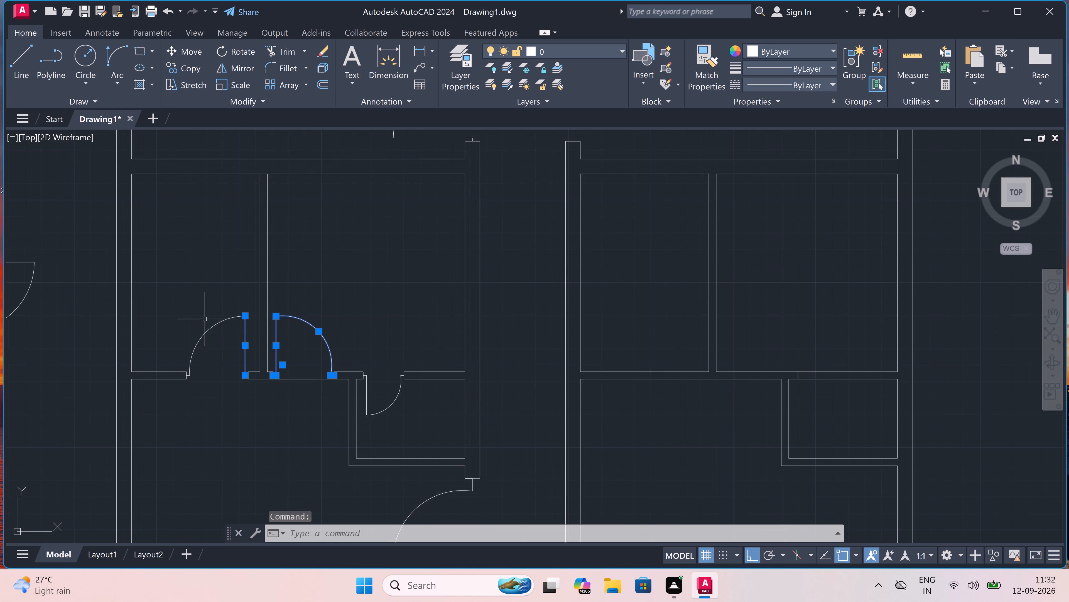
left_click(206, 328)
left_click(202, 351)
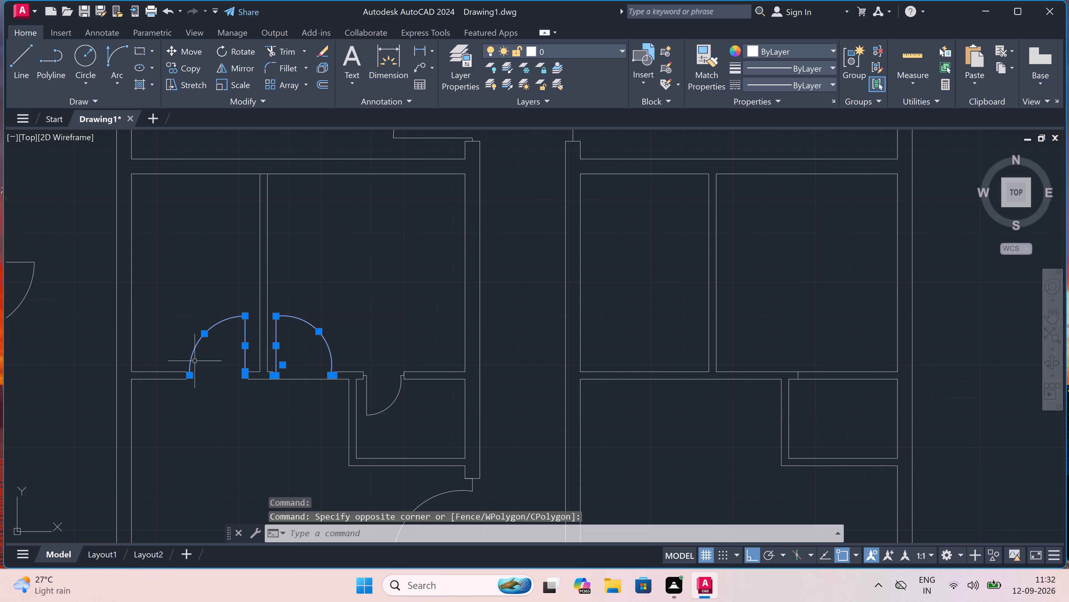
scroll(186, 373, "up", 7)
left_click_drag(206, 397, 206, 398)
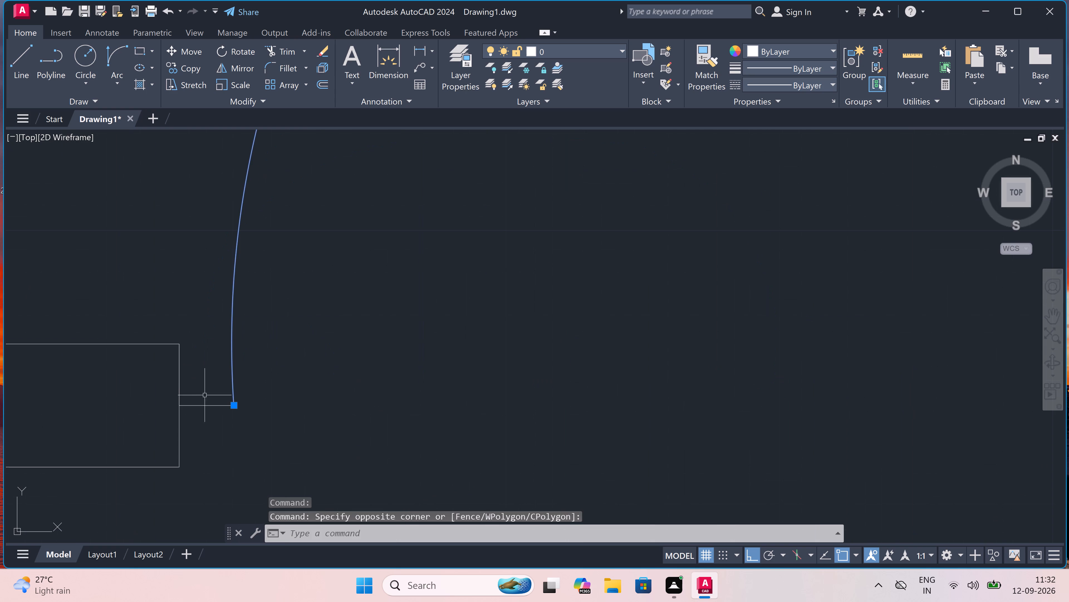
left_click_drag(206, 398, 204, 404)
left_click(189, 433)
scroll(189, 432, "down", 6)
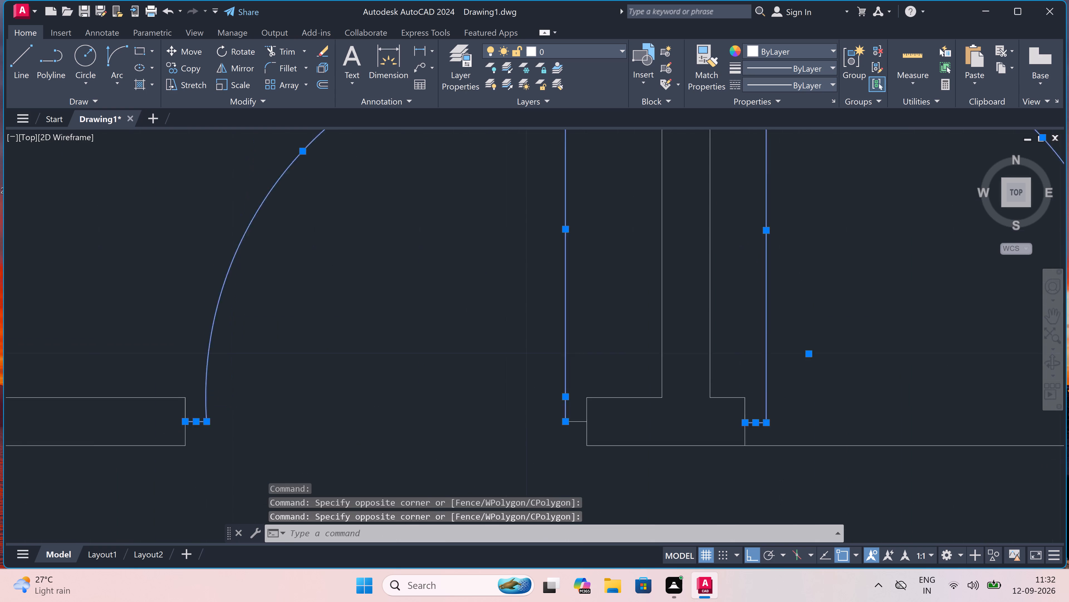
scroll(270, 428, "up", 5)
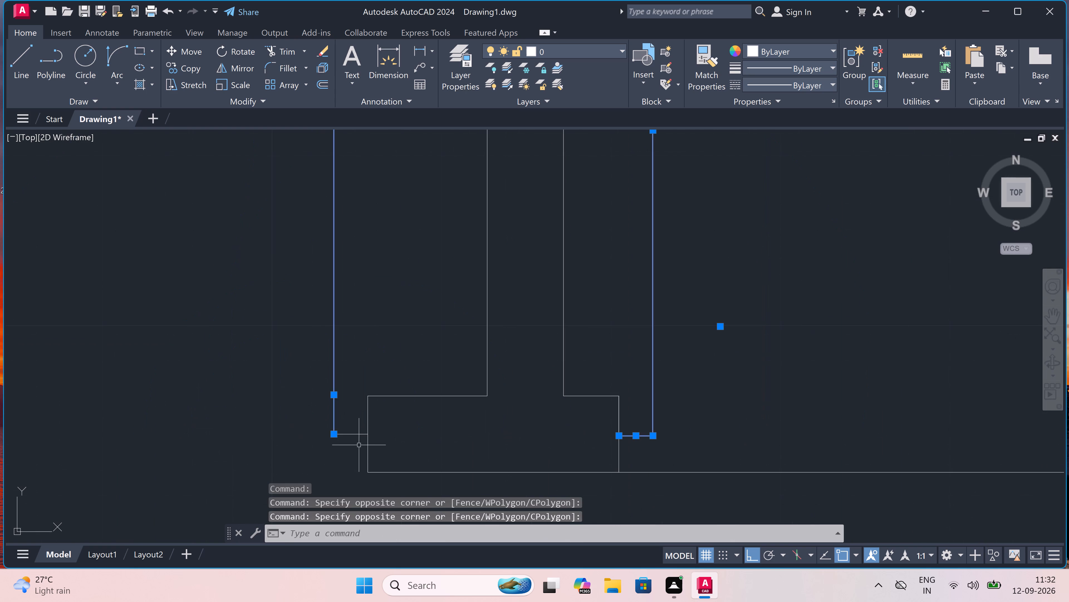
scroll(366, 444, "up", 3)
left_click_drag(343, 400, 337, 403)
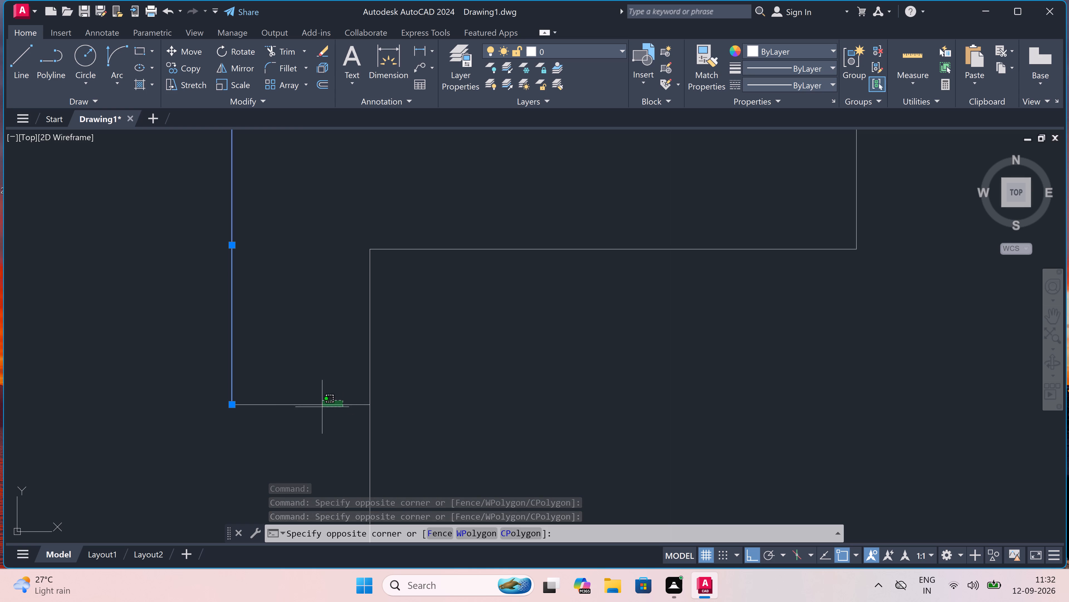
left_click(271, 417)
Add the toilet door of the left second unit to the selection, with its leaf, swing arc and both jamb stubs.
scroll(269, 418, "down", 9)
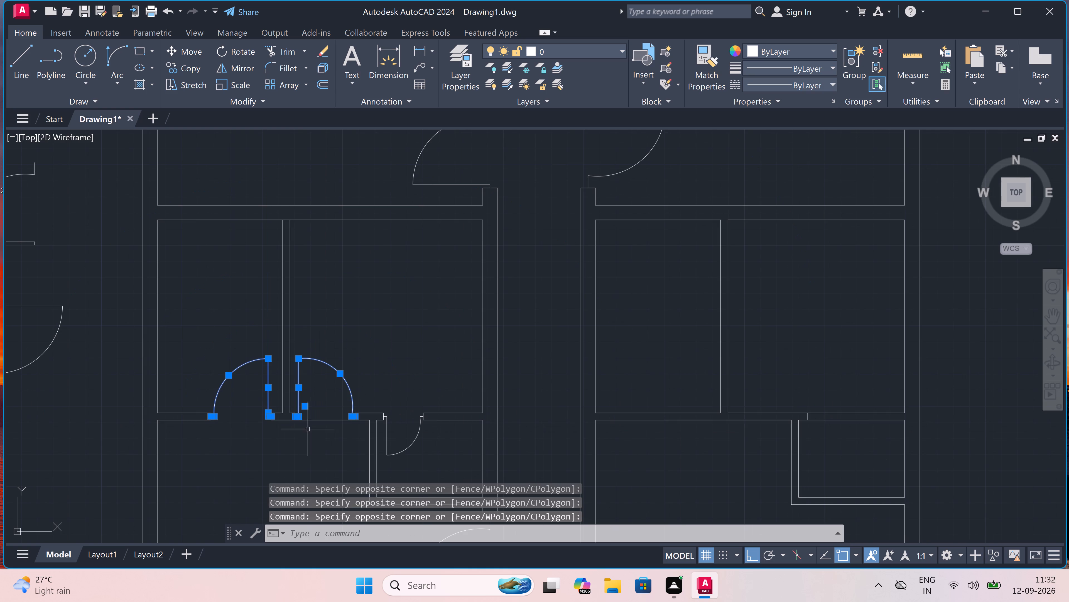
scroll(390, 439, "up", 4)
left_click_drag(383, 397, 380, 402)
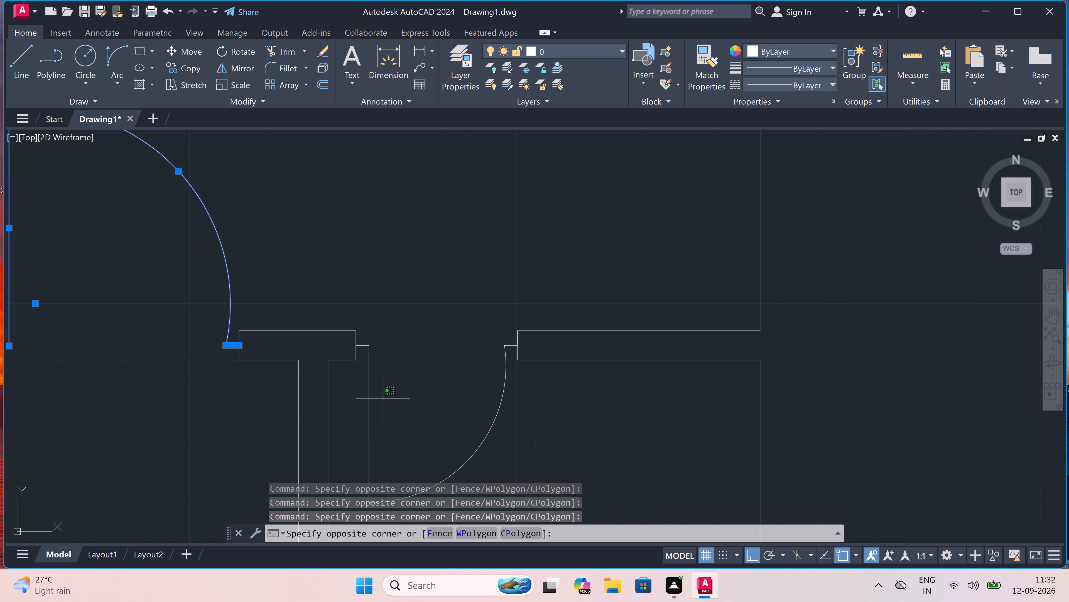
left_click(362, 413)
scroll(364, 342, "up", 4)
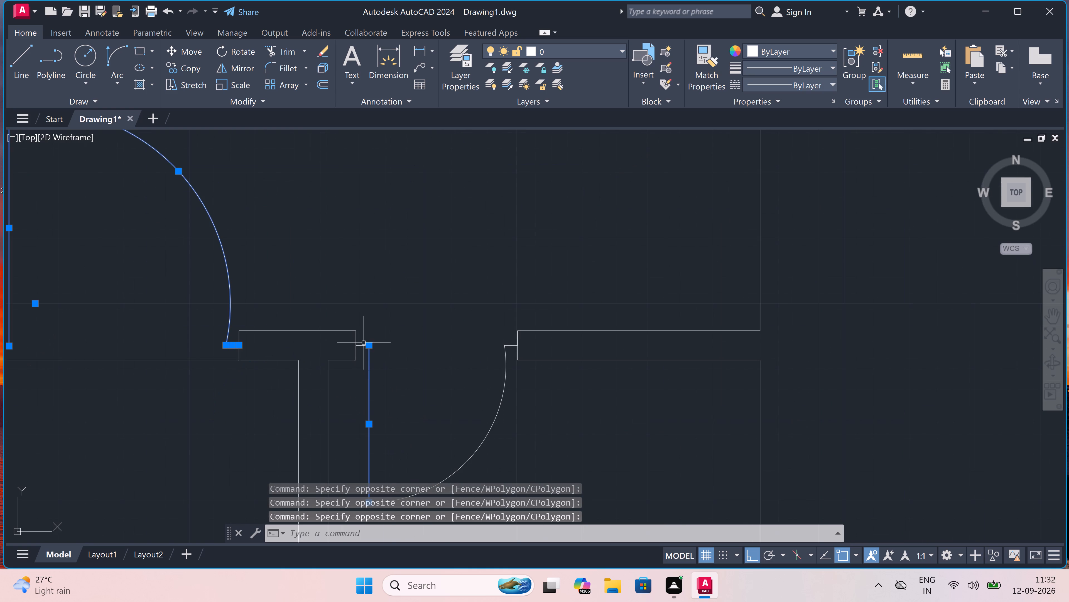
scroll(364, 342, "up", 1)
left_click_drag(360, 344, 359, 360)
left_click(343, 394)
scroll(342, 394, "down", 7)
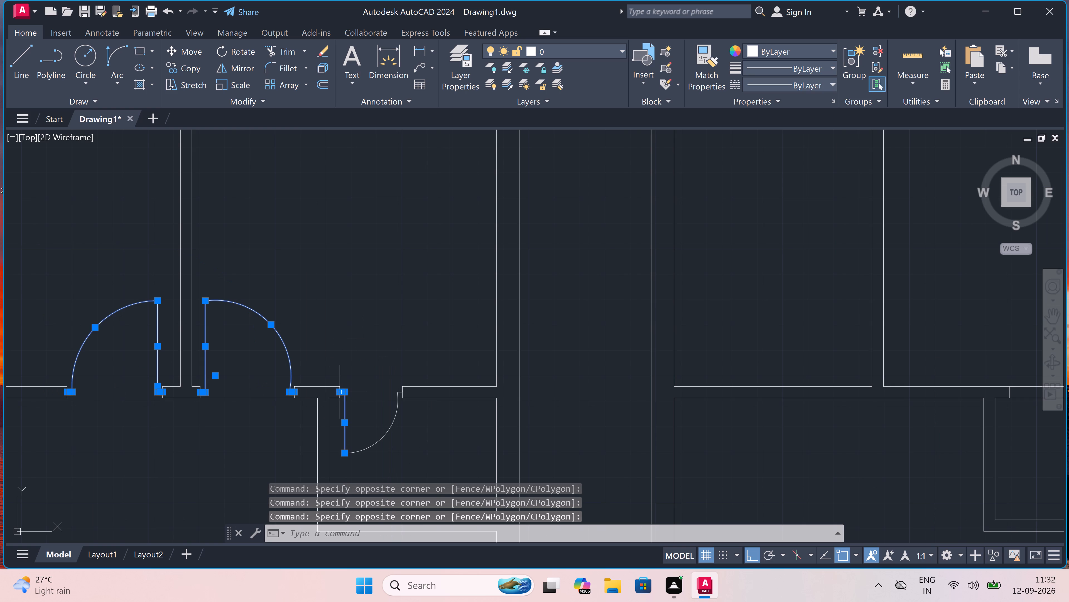
left_click(390, 428)
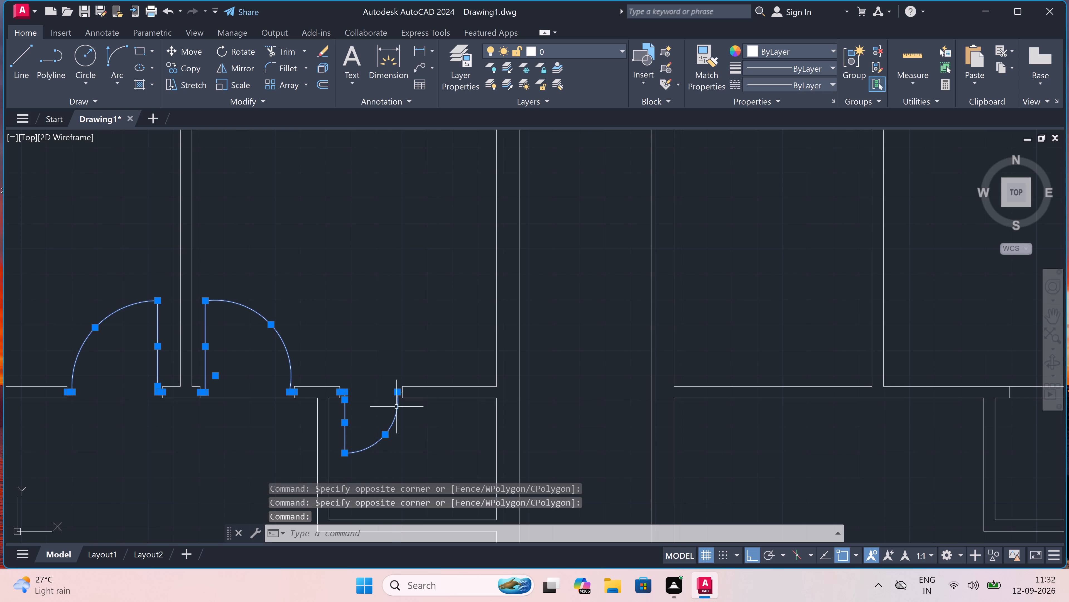
scroll(394, 402, "up", 4)
scroll(423, 342, "up", 3)
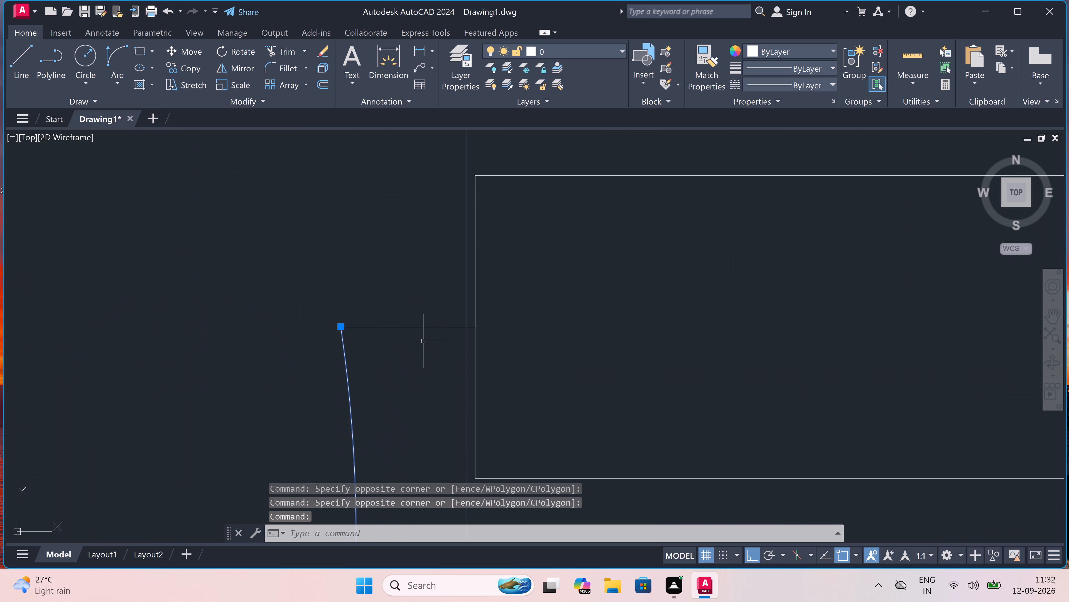
left_click(421, 326)
Copy the three selected doors about 22'-10" horizontally into the right second unit, based on the midpoint of the toilet door's left stub.
scroll(400, 305, "down", 5)
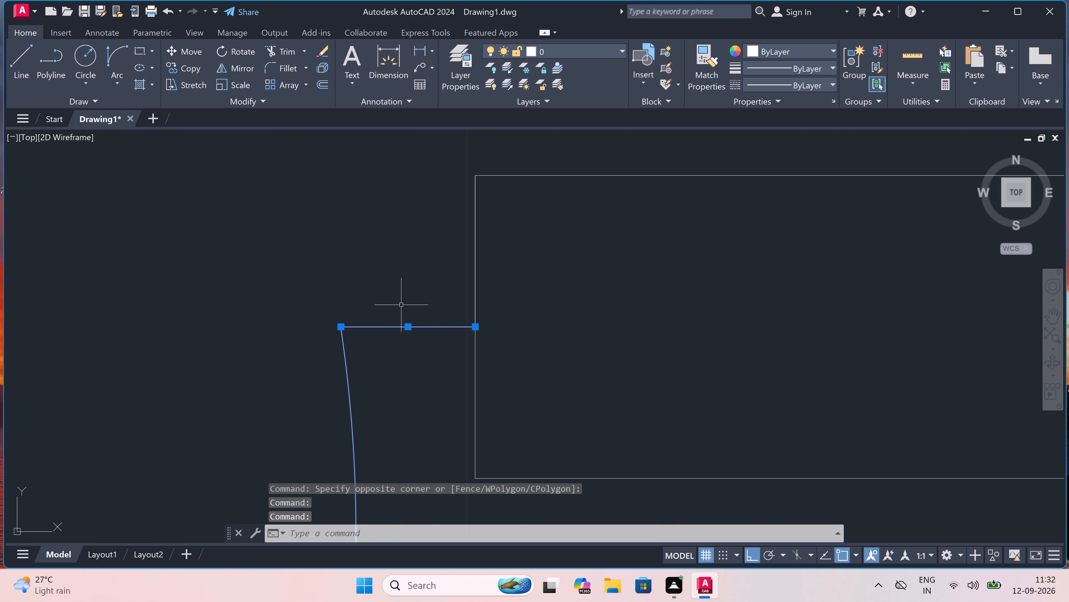
scroll(399, 302, "down", 3)
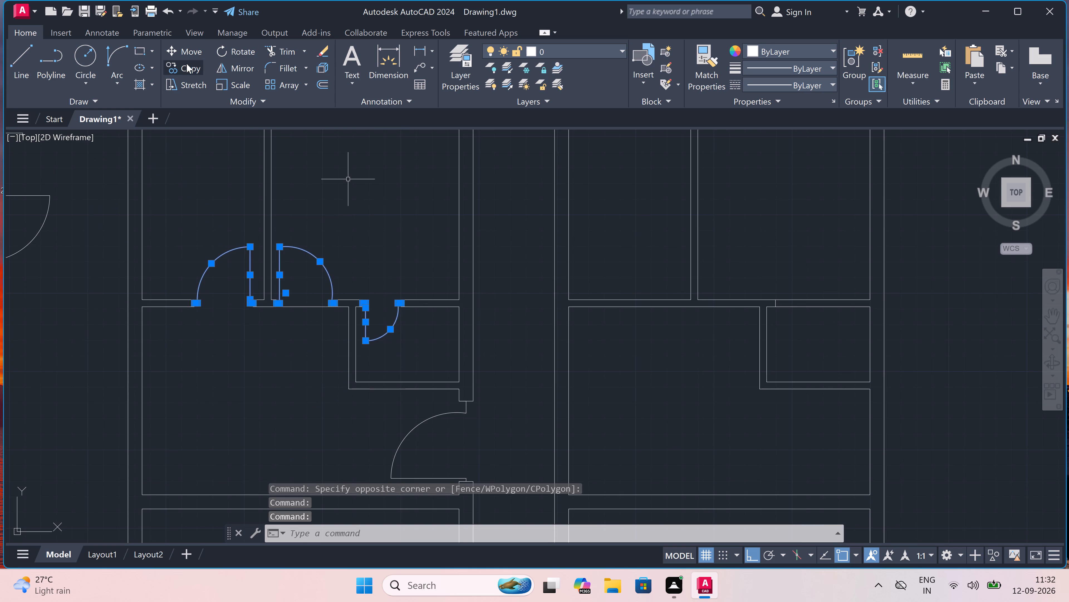
left_click(189, 67)
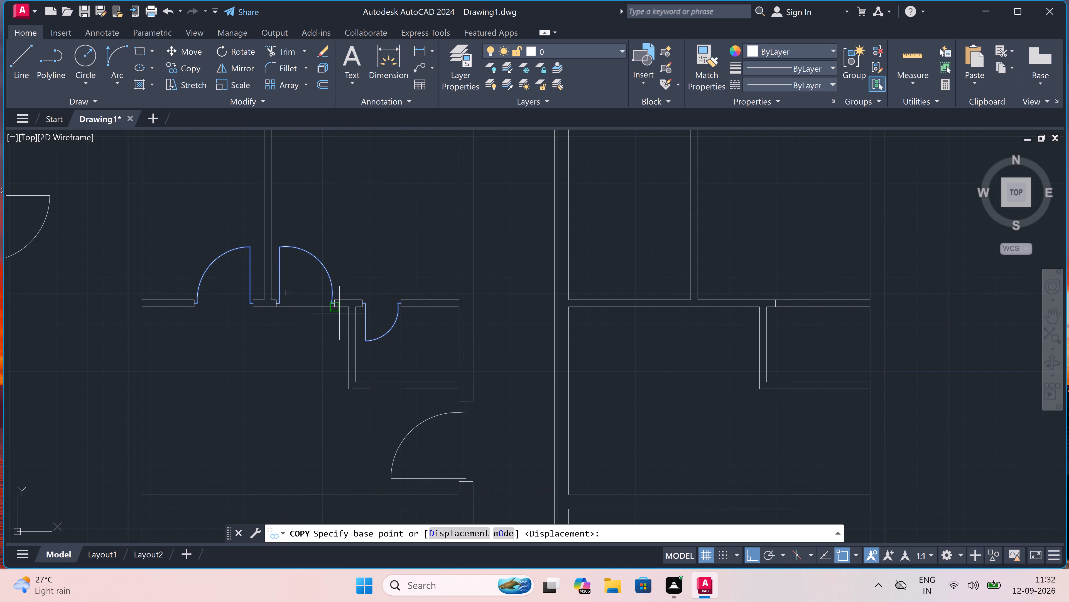
scroll(353, 303, "up", 4)
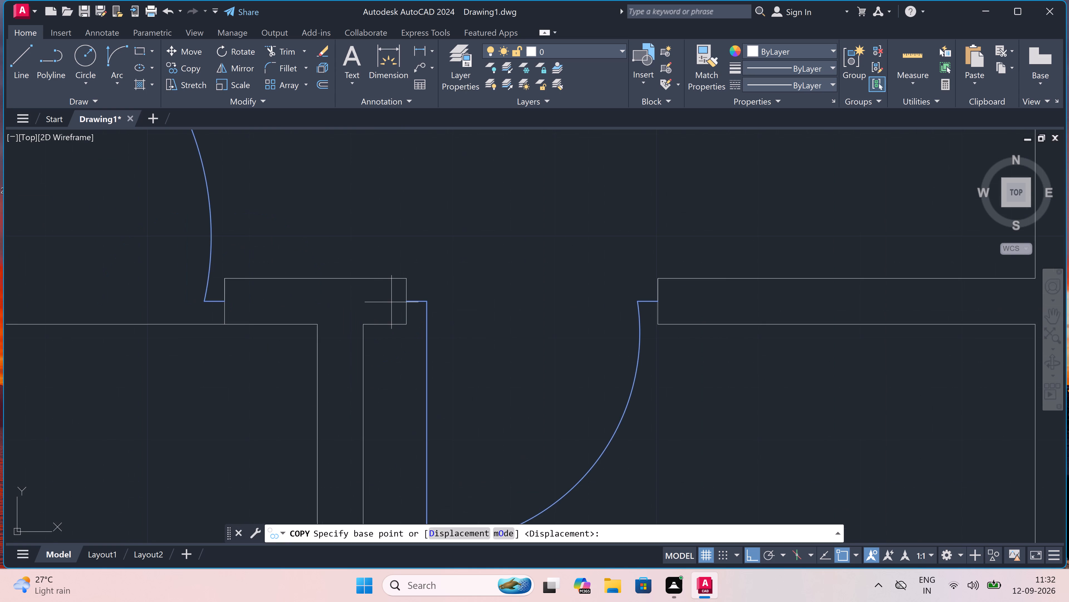
left_click_drag(412, 304, 368, 312)
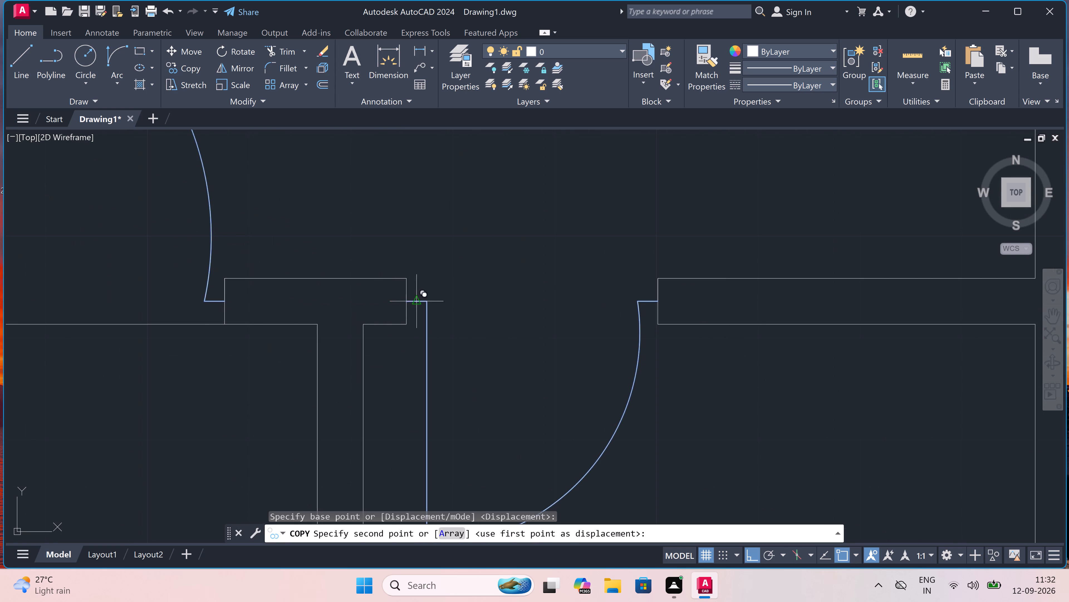
scroll(195, 306, "down", 5)
scroll(259, 301, "down", 4)
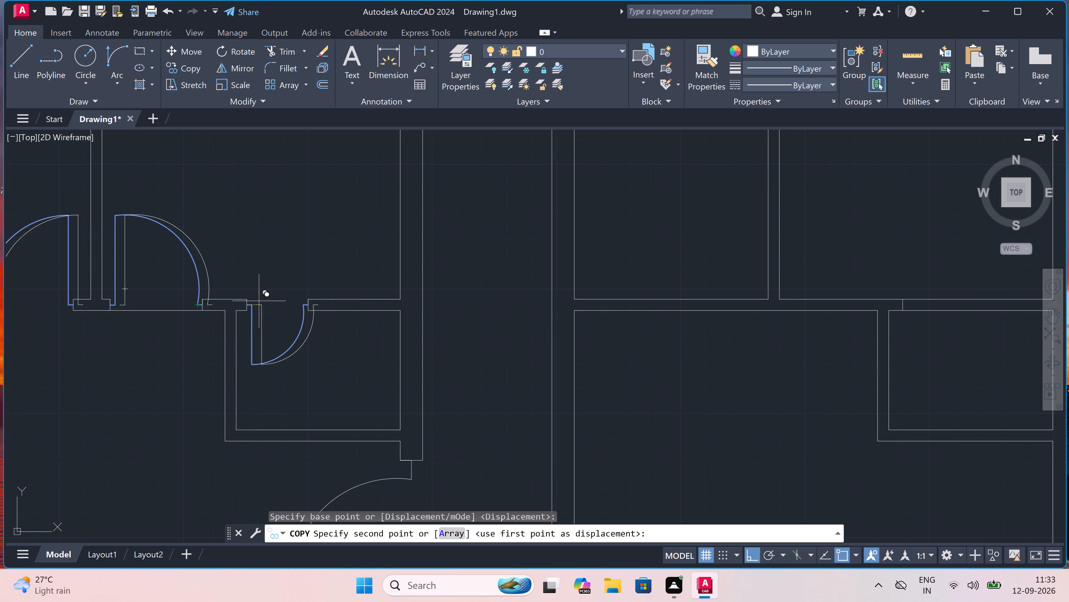
scroll(421, 289, "up", 4)
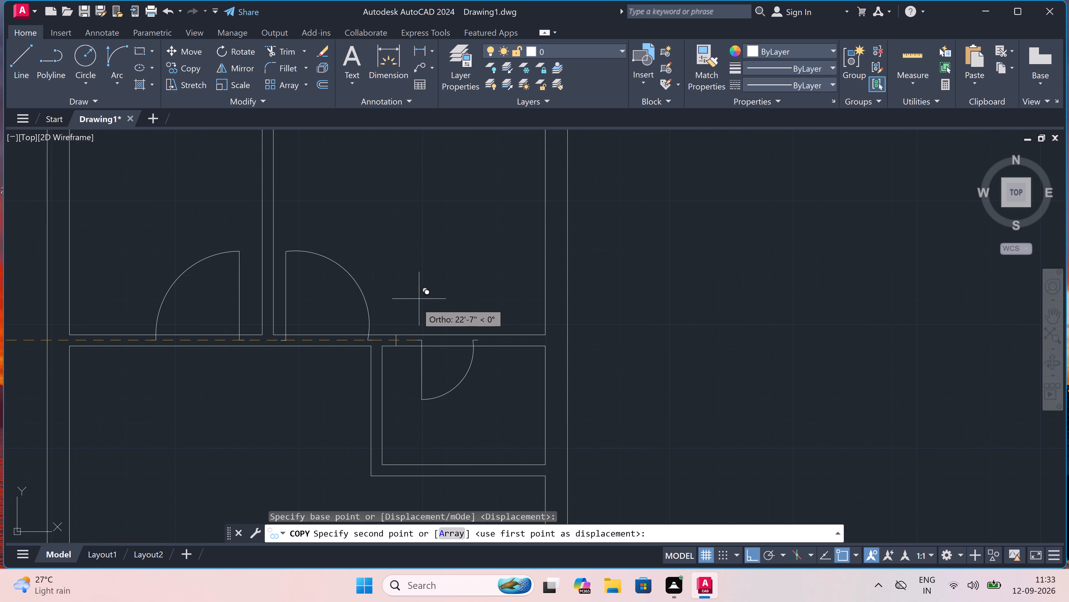
scroll(410, 338, "up", 1)
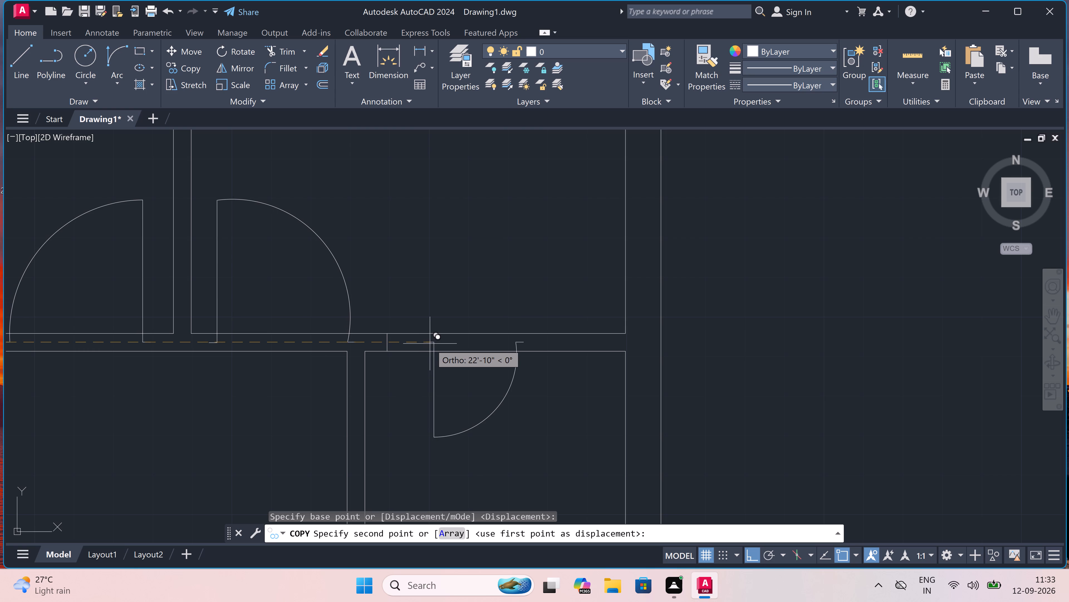
scroll(430, 344, "up", 1)
scroll(430, 344, "down", 1)
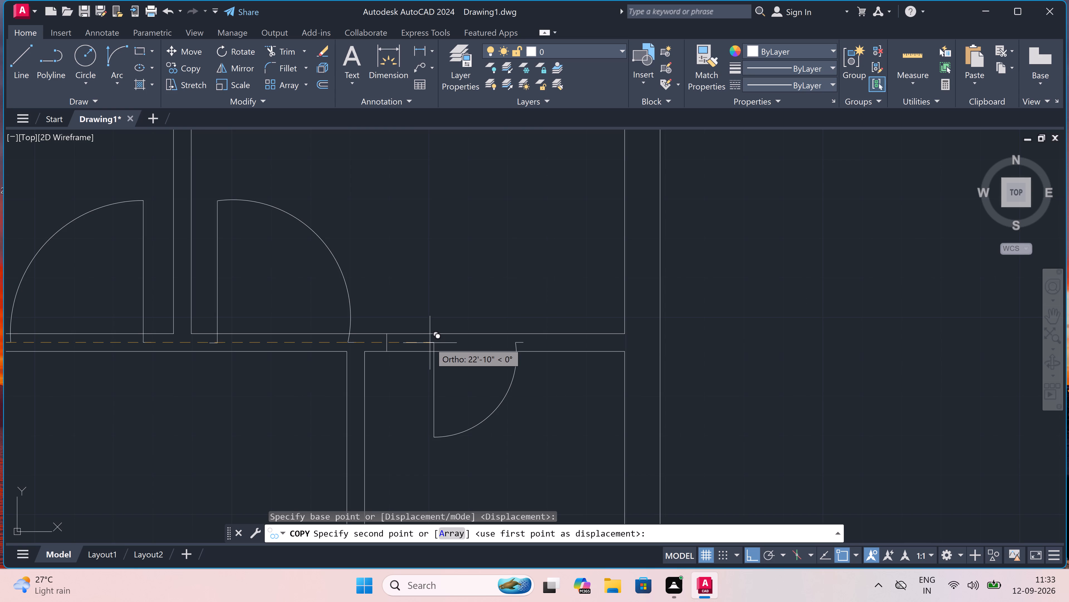
left_click(430, 343)
key("Escape")
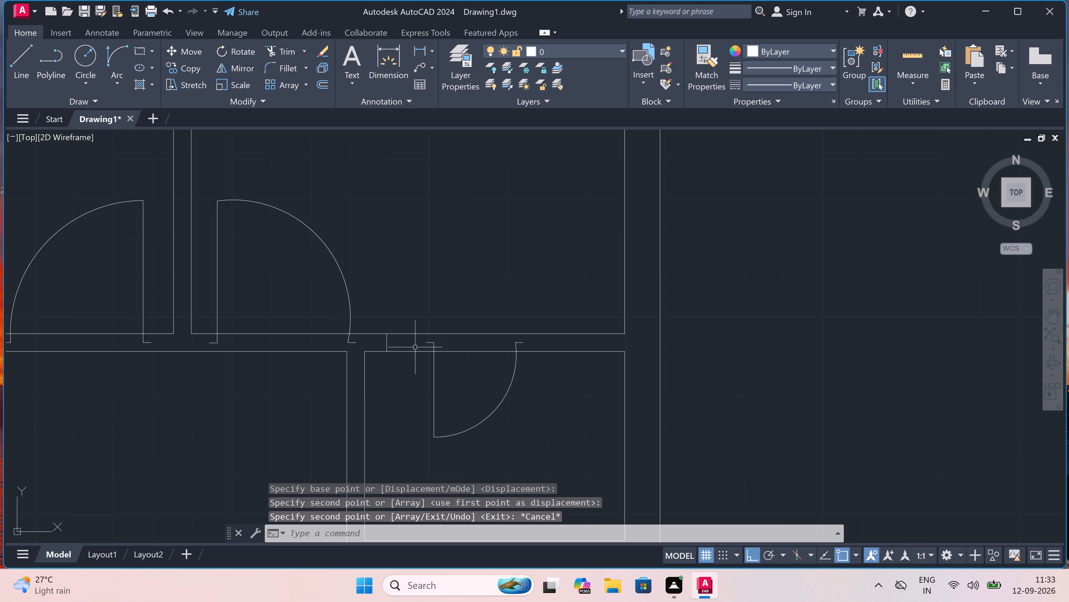
Draw a jamb line across the full wall thickness at the outer end of the copied toilet door's left stub.
scroll(414, 347, "down", 2)
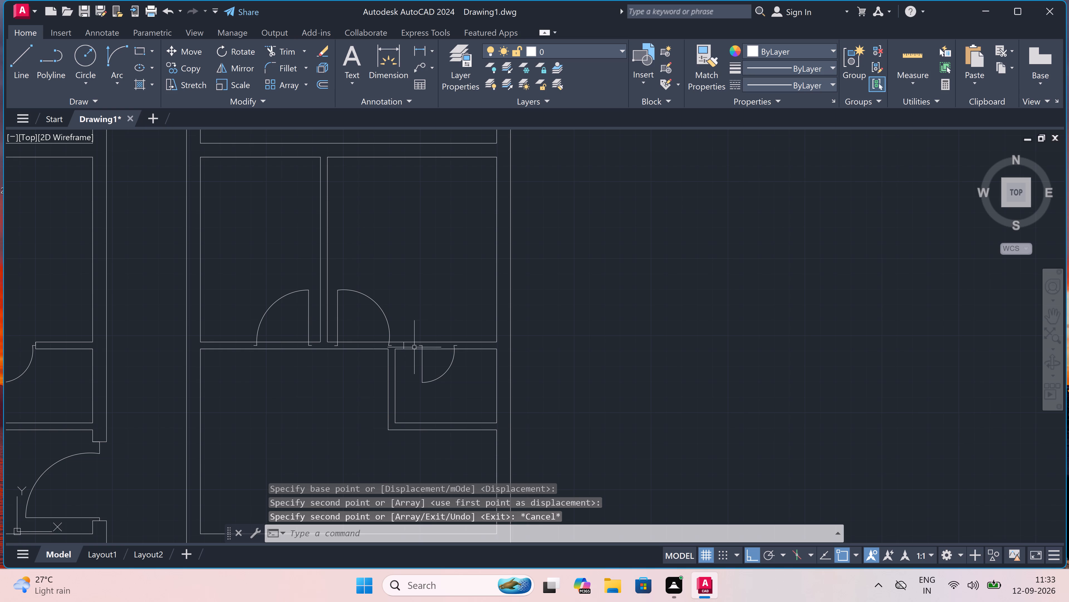
scroll(414, 347, "down", 1)
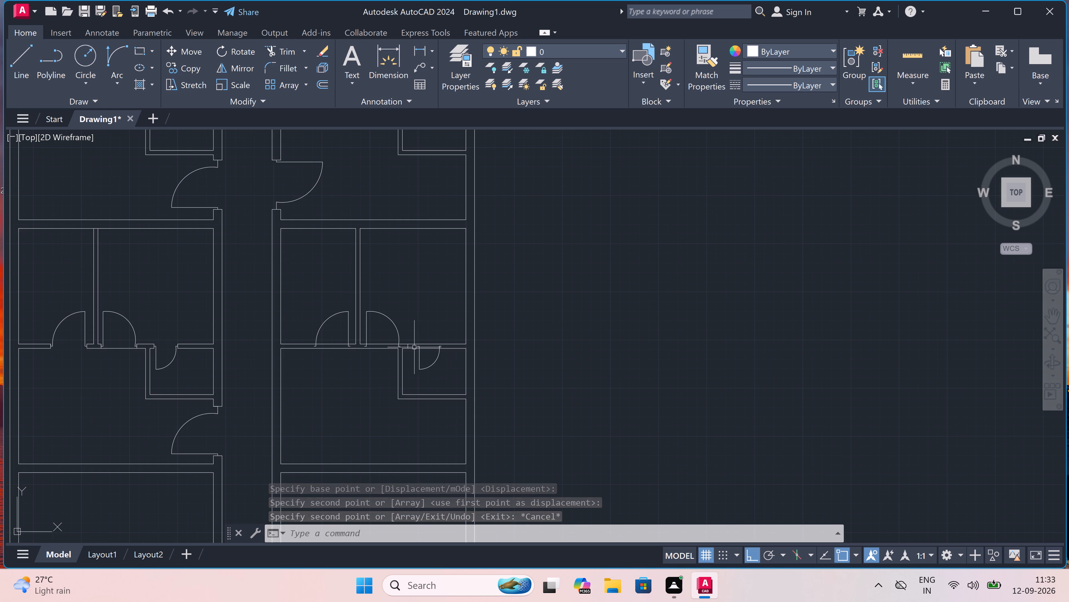
scroll(414, 347, "up", 3)
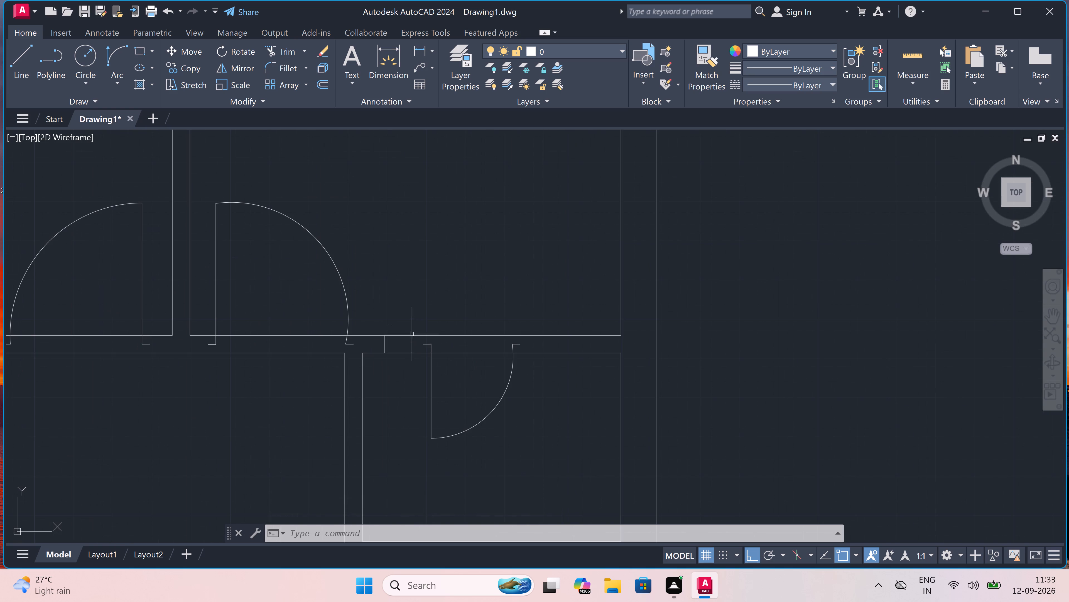
type("l")
key("space")
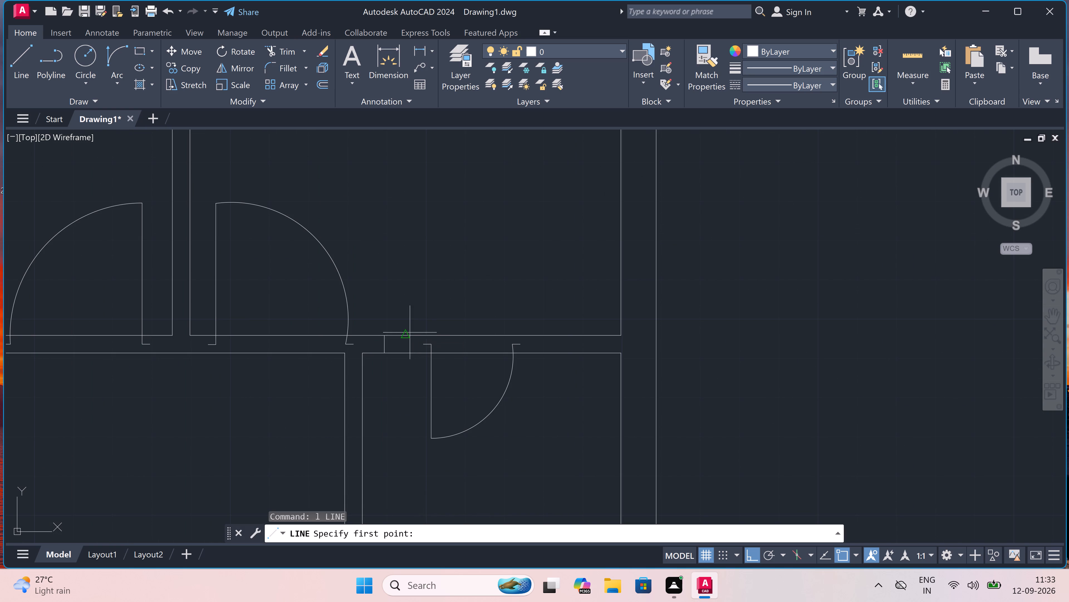
scroll(428, 334, "up", 3)
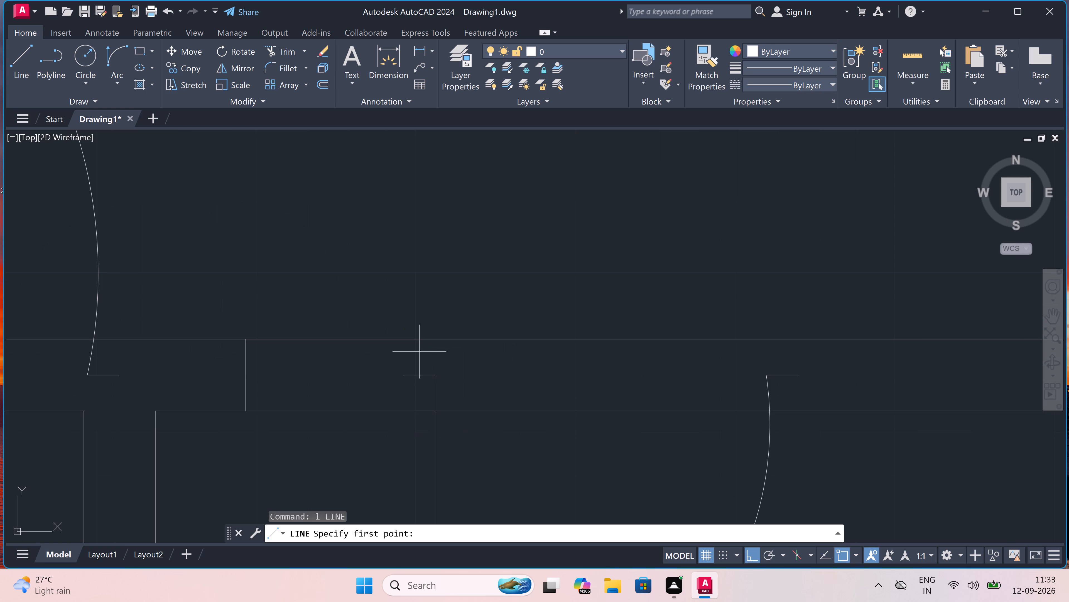
left_click(408, 376)
left_click(405, 338)
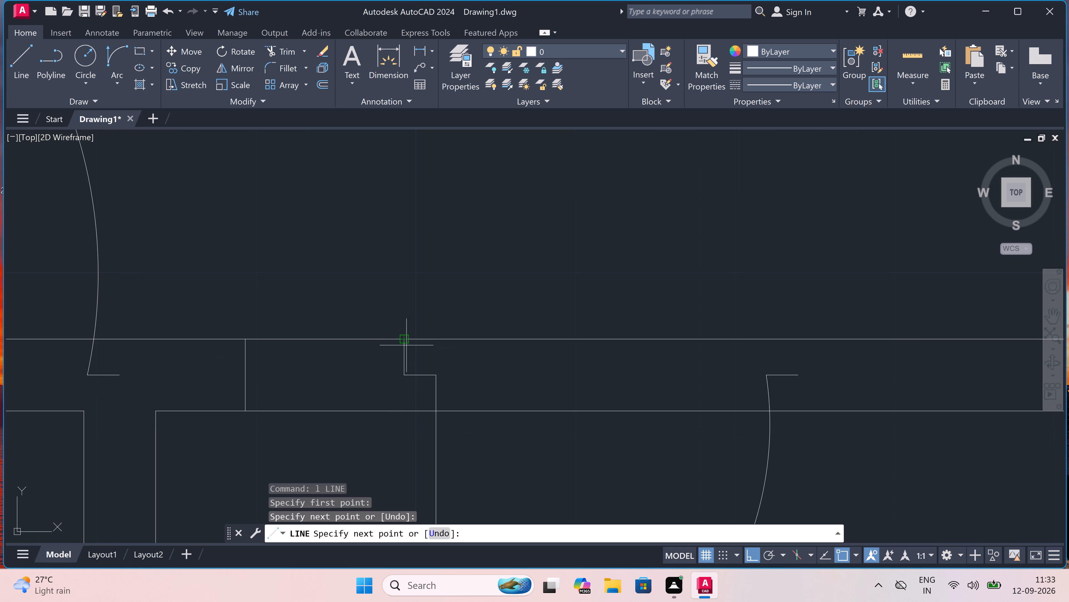
left_click(401, 410)
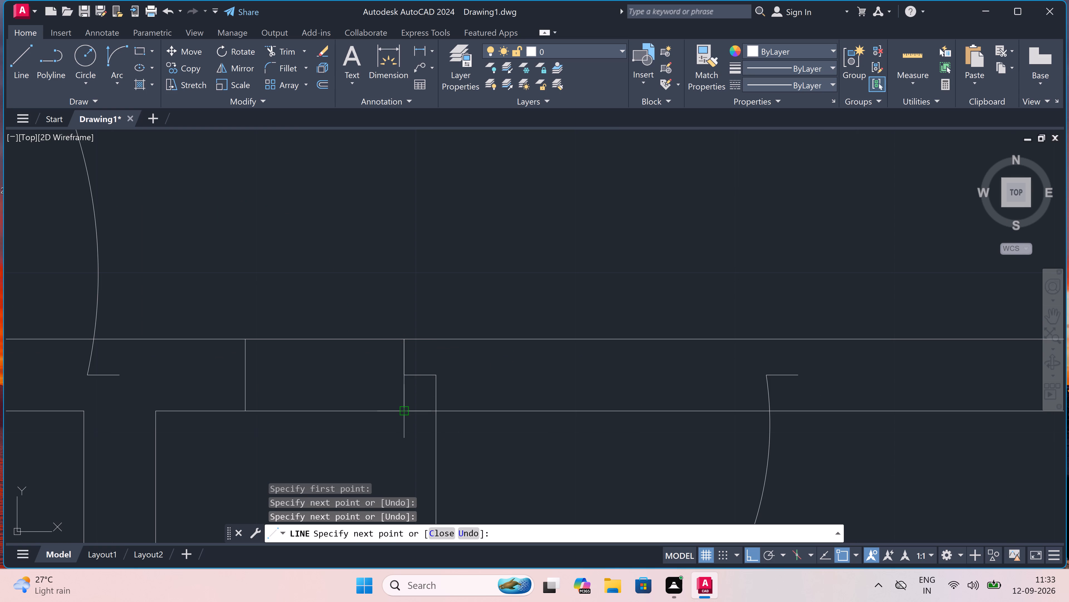
key("Escape")
Trim away the stray vertical line across the wall to the left of the new toilet door jamb.
type("tr")
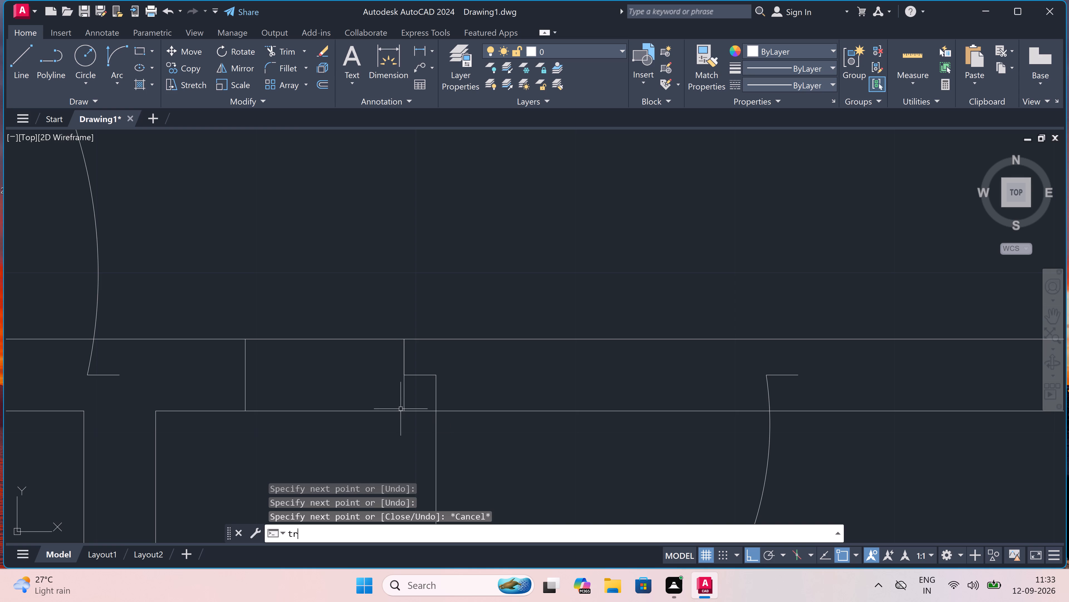
key("space")
left_click_drag(239, 386, 242, 386)
left_click(279, 374)
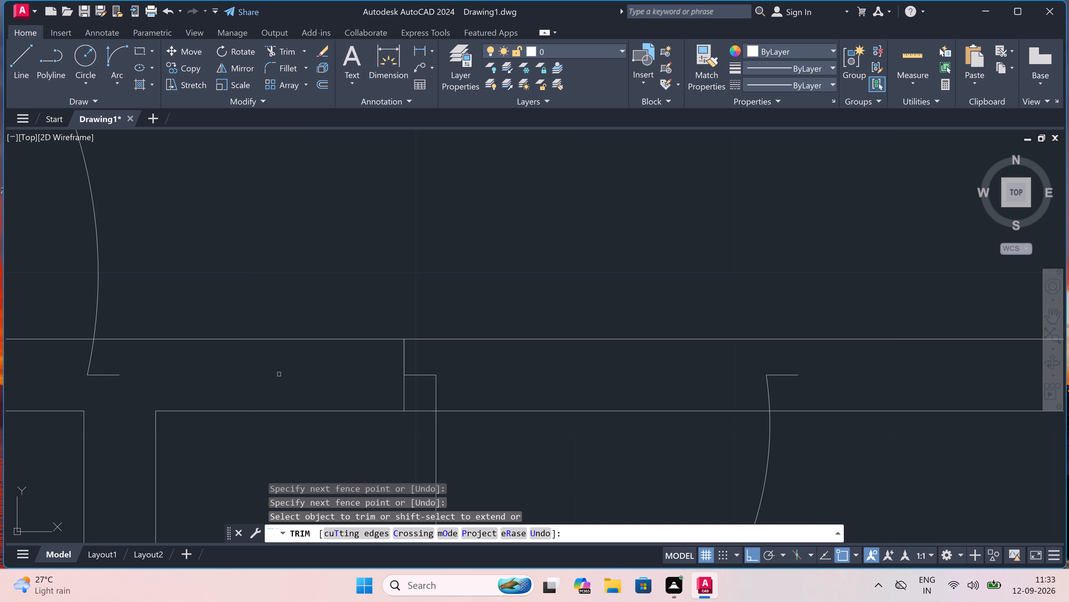
scroll(279, 374, "down", 5)
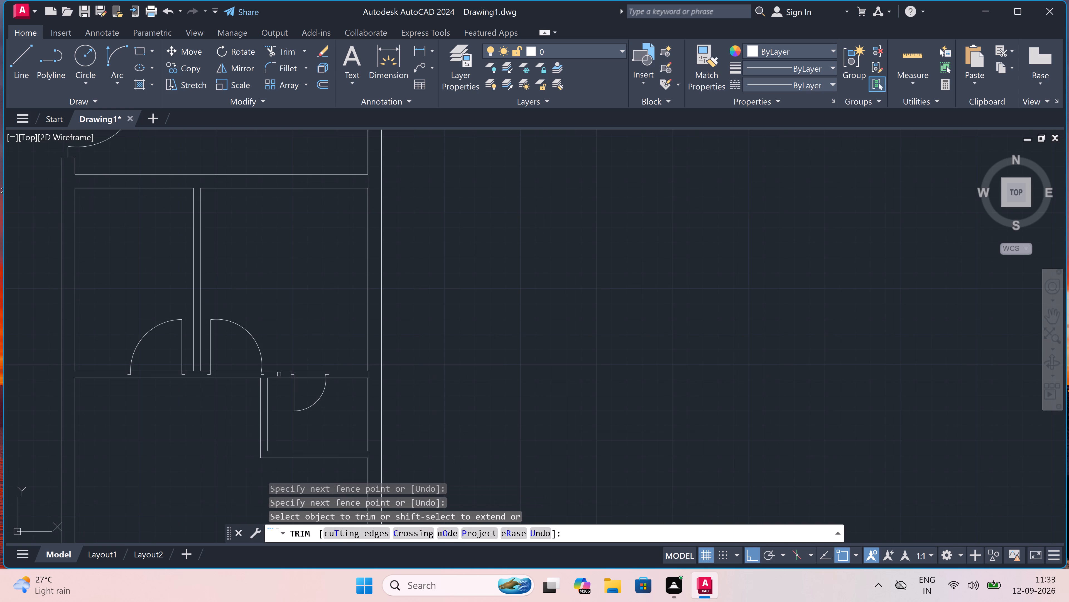
scroll(276, 373, "down", 2)
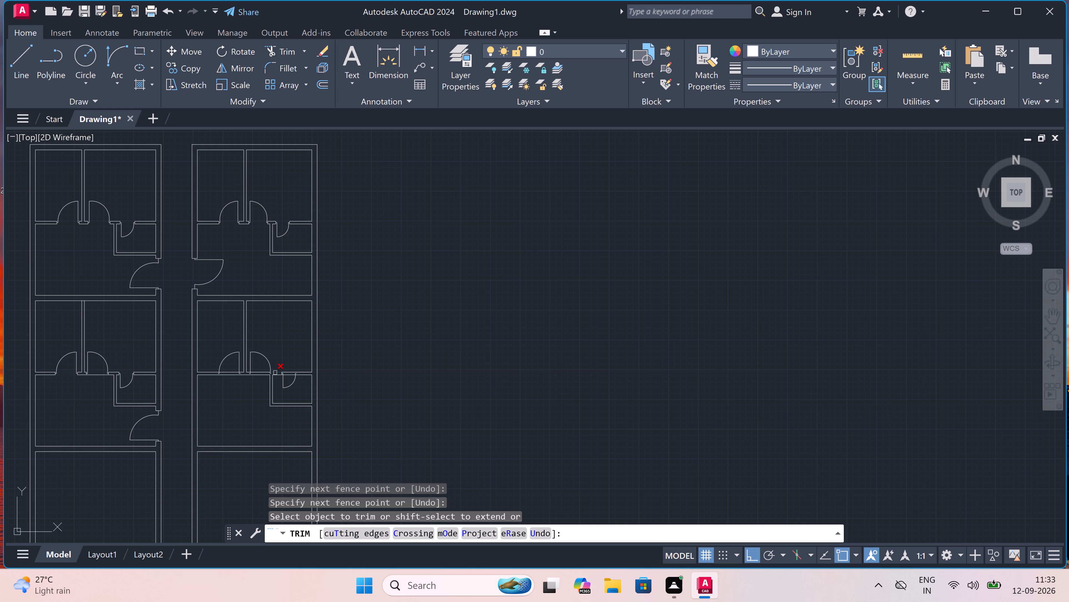
key("Escape")
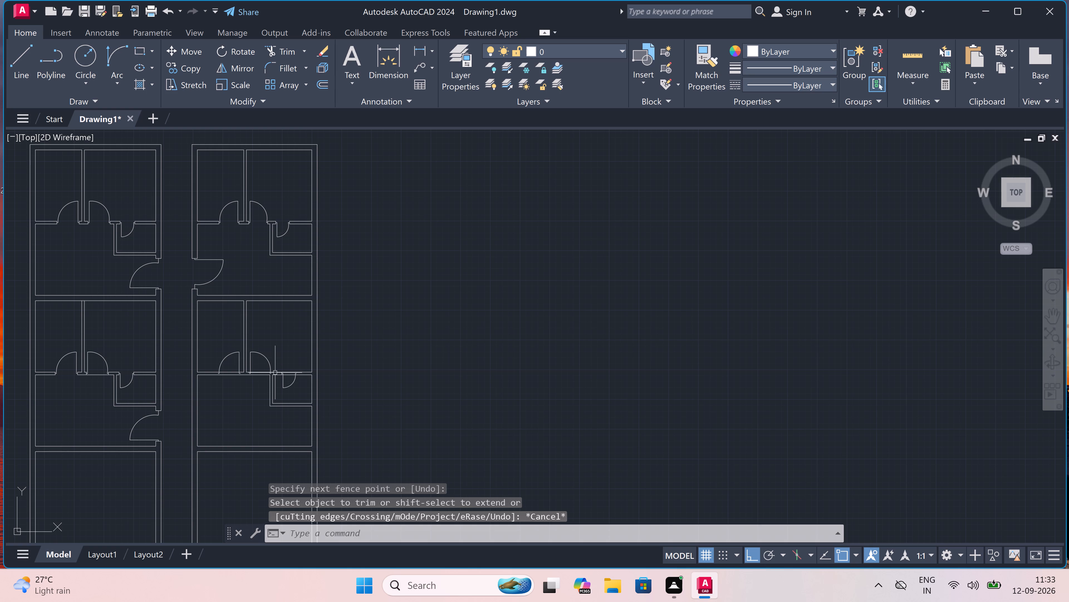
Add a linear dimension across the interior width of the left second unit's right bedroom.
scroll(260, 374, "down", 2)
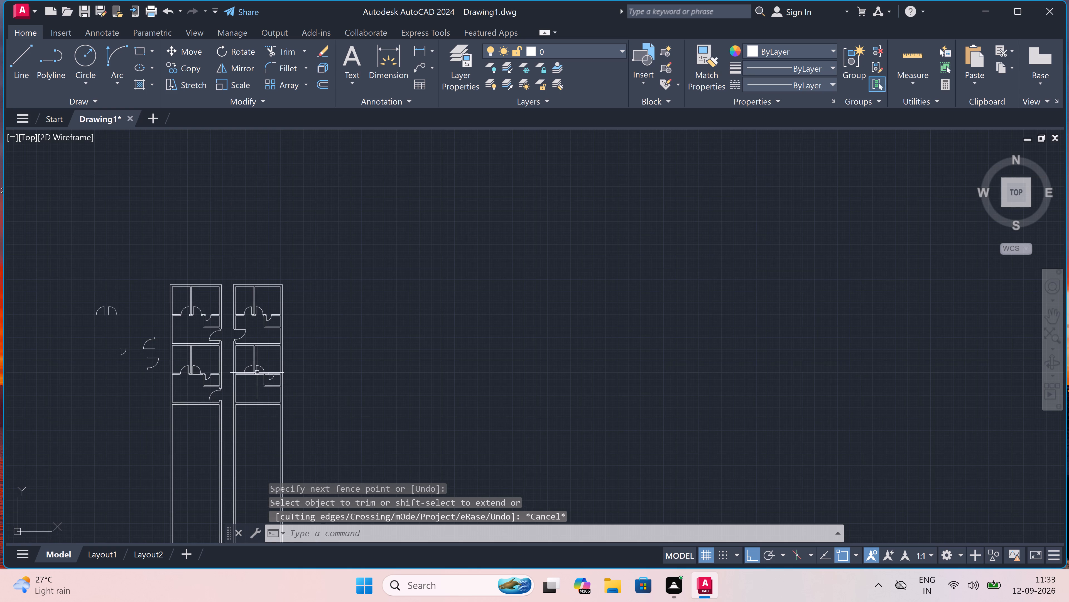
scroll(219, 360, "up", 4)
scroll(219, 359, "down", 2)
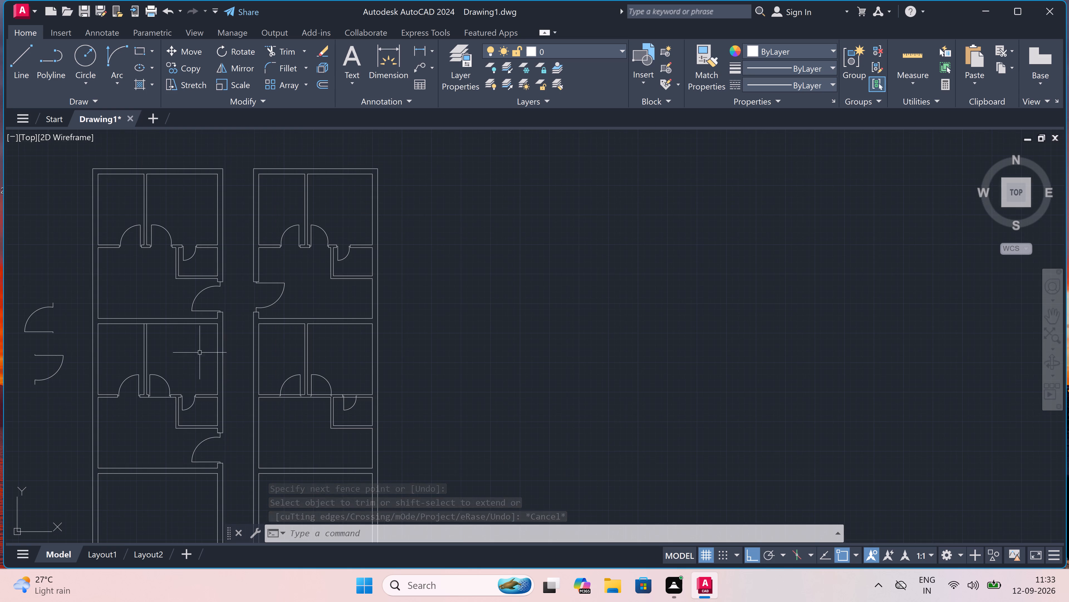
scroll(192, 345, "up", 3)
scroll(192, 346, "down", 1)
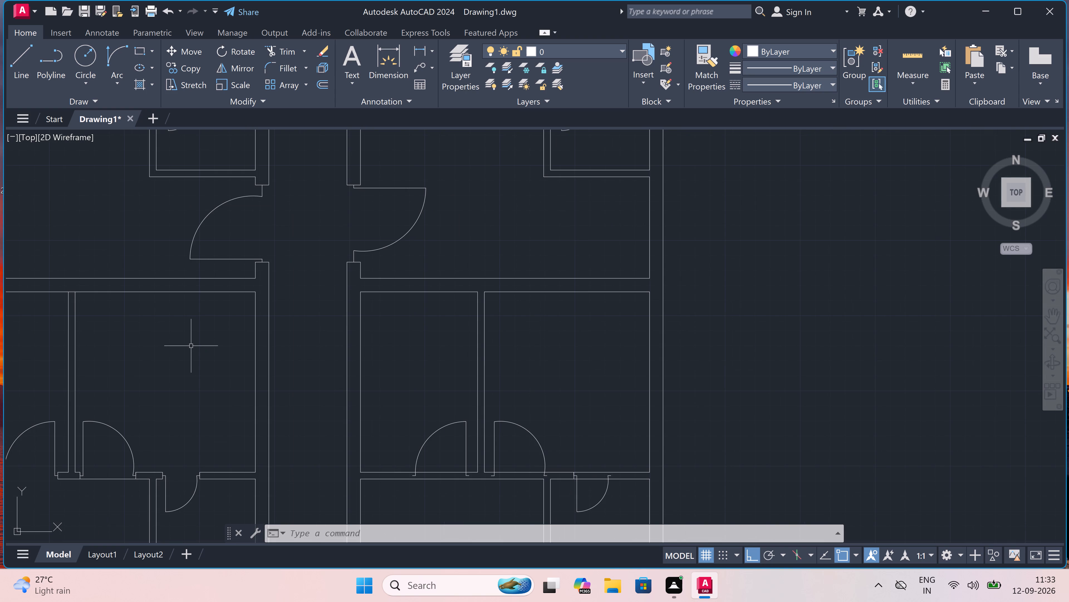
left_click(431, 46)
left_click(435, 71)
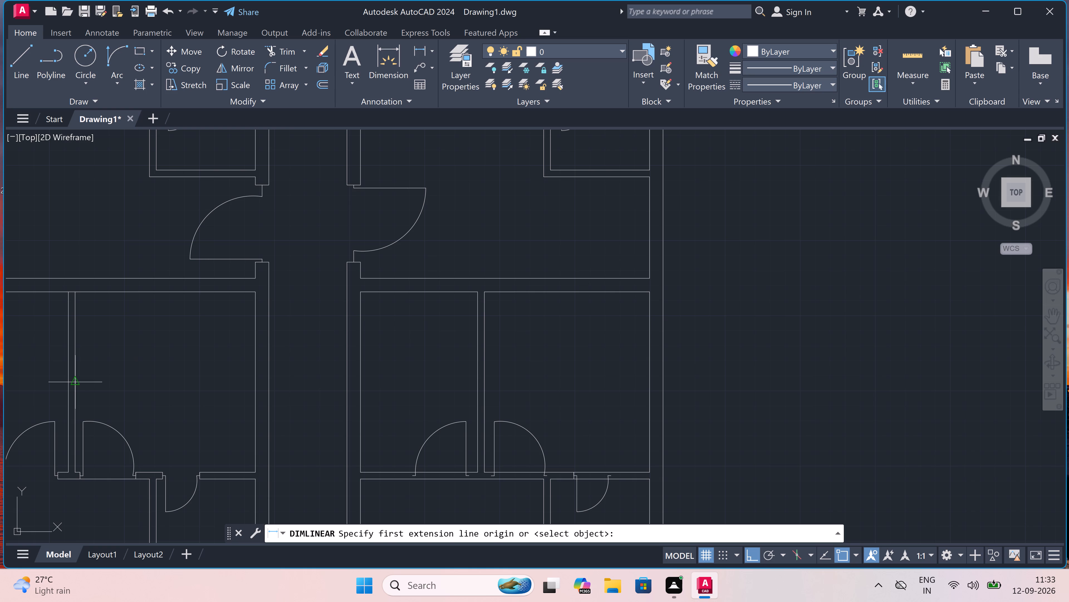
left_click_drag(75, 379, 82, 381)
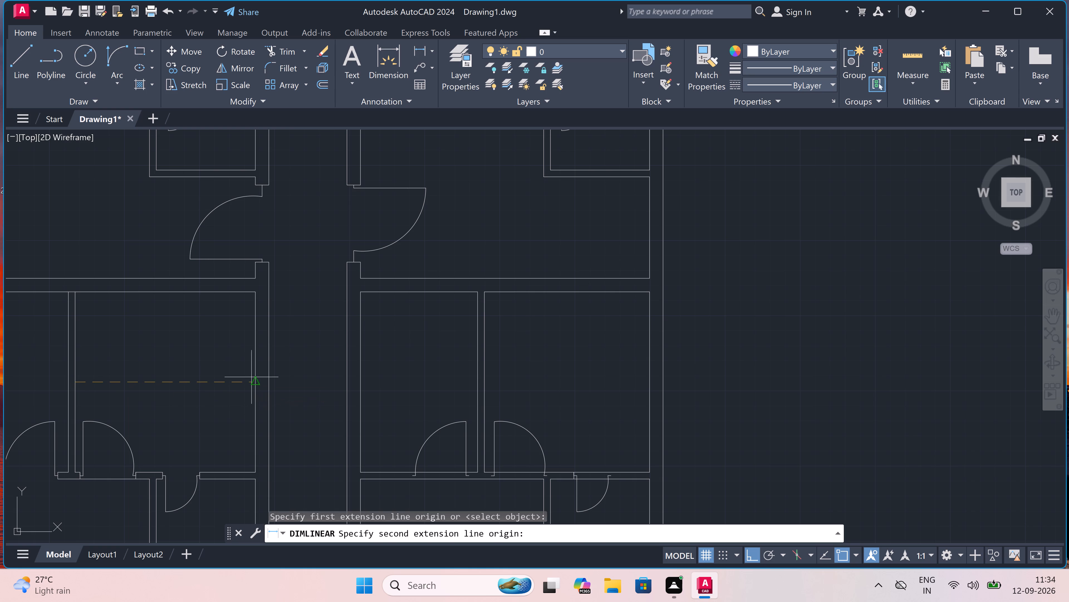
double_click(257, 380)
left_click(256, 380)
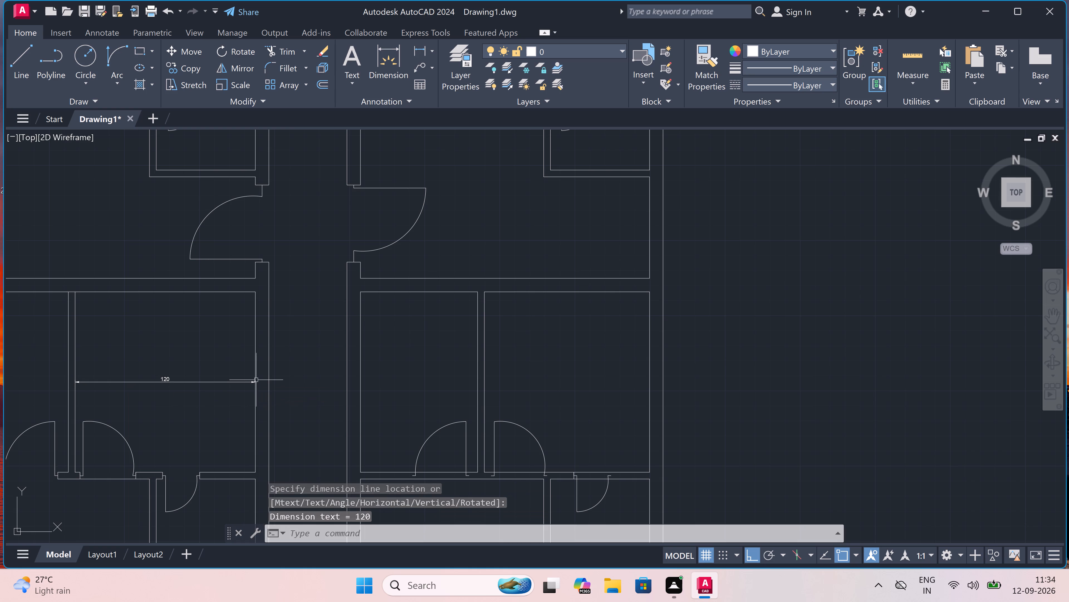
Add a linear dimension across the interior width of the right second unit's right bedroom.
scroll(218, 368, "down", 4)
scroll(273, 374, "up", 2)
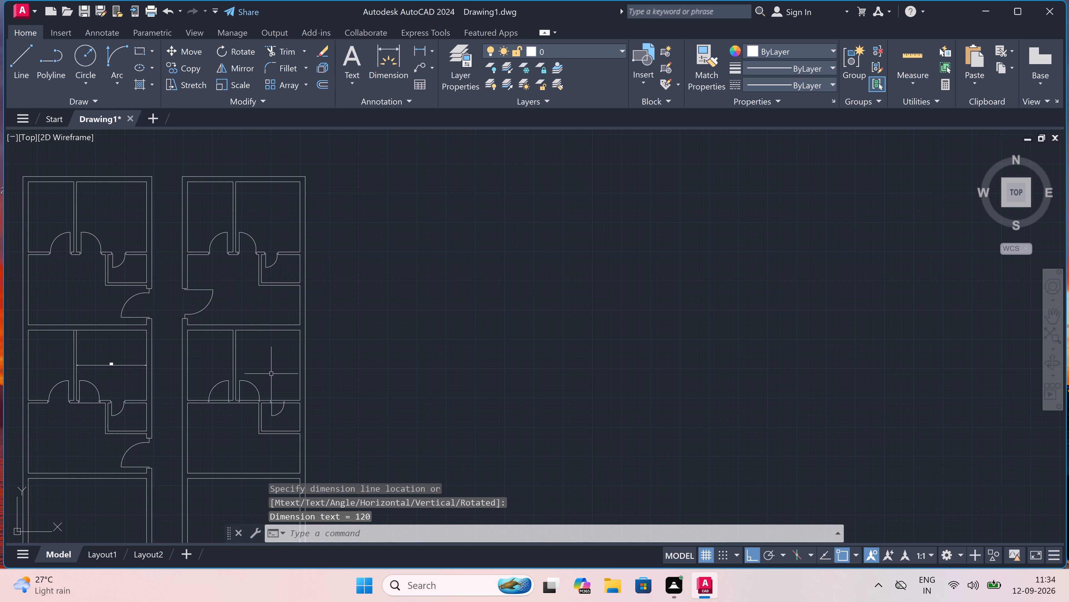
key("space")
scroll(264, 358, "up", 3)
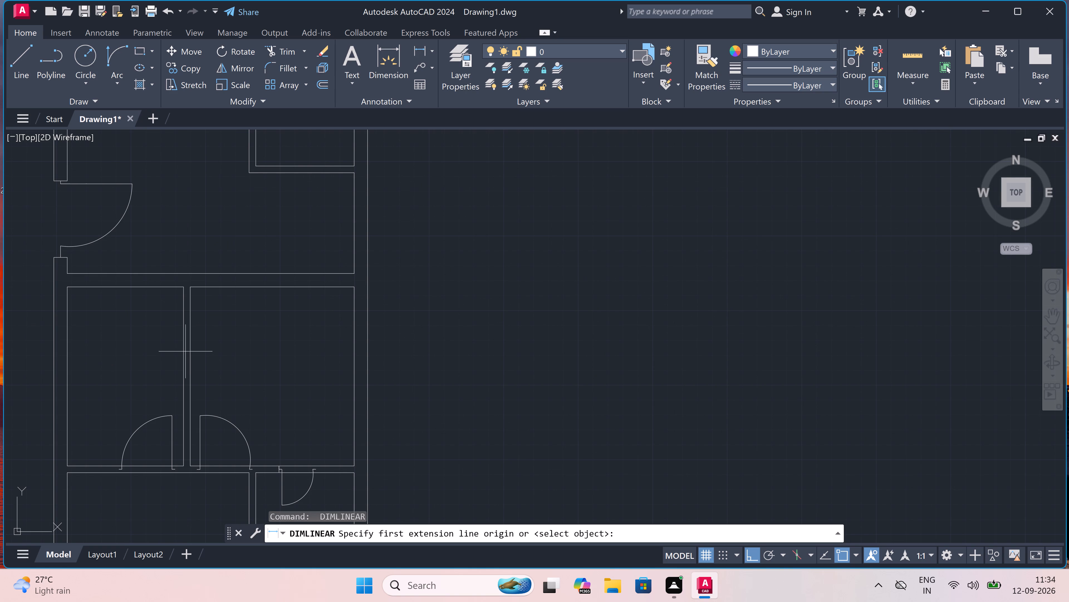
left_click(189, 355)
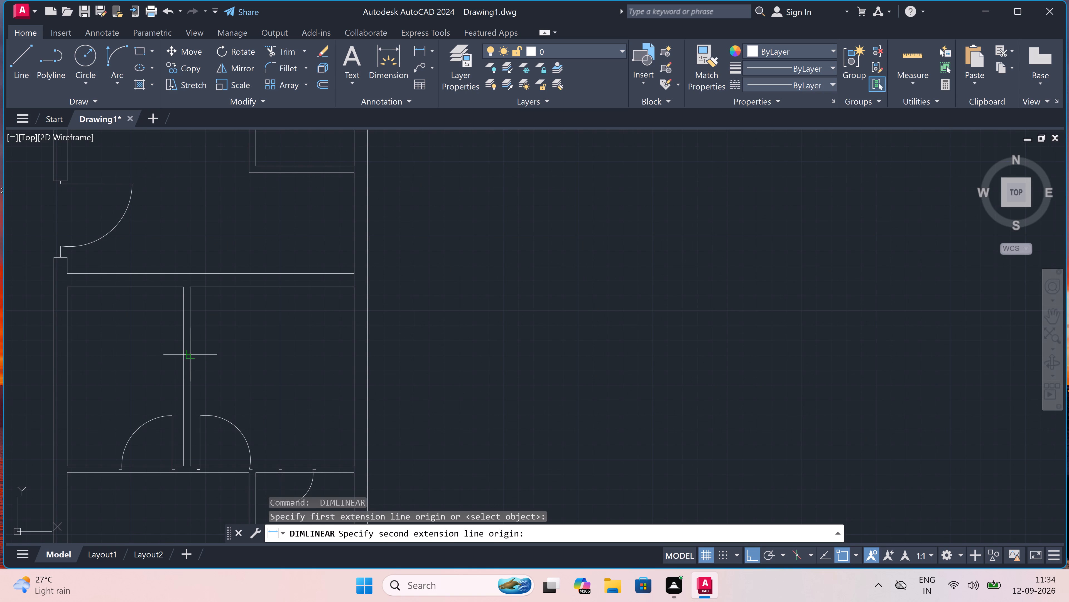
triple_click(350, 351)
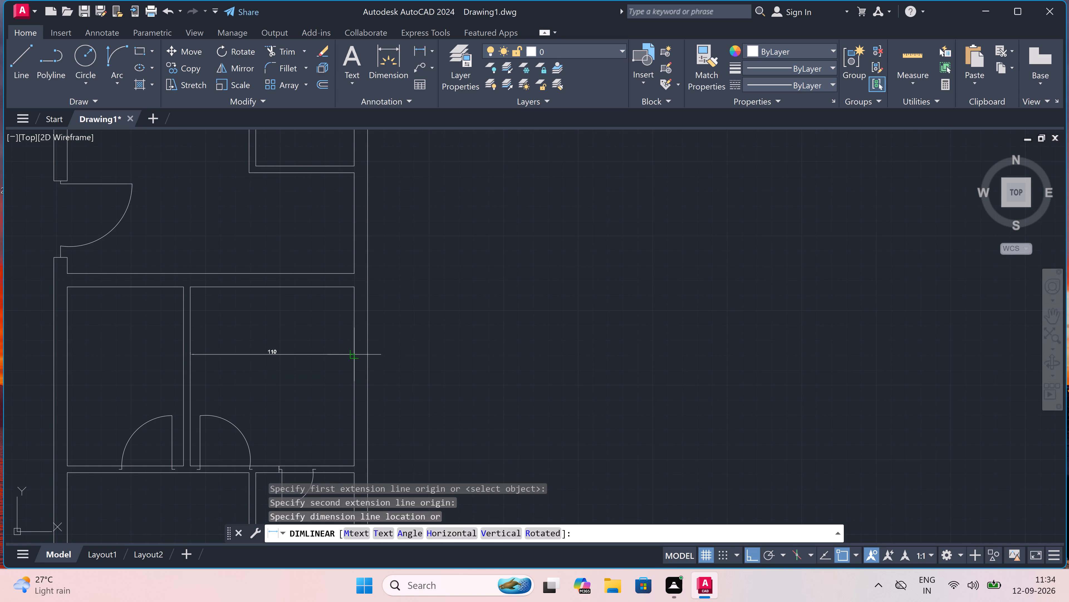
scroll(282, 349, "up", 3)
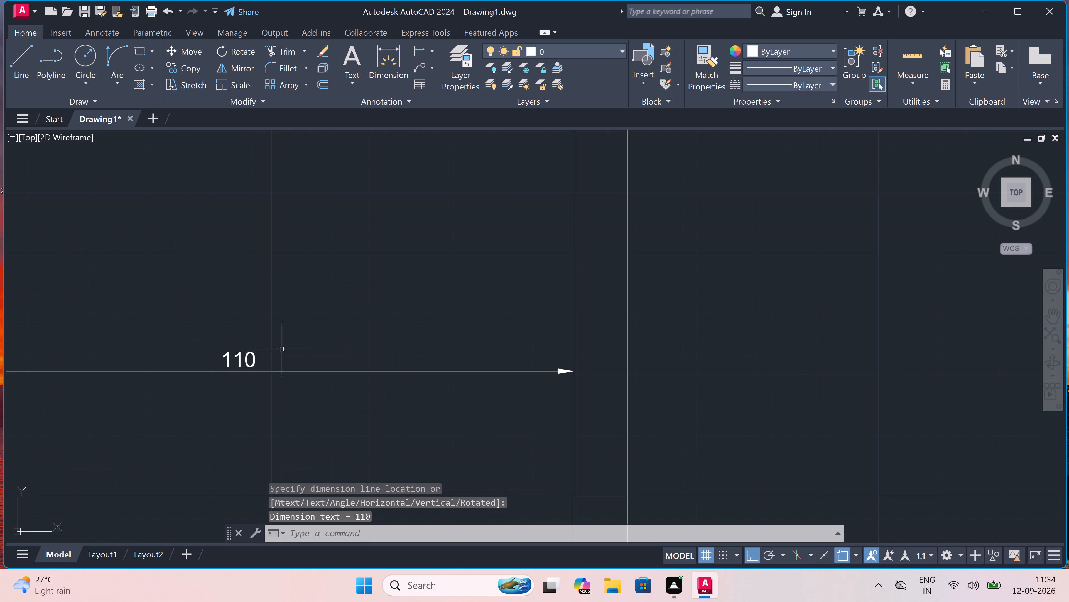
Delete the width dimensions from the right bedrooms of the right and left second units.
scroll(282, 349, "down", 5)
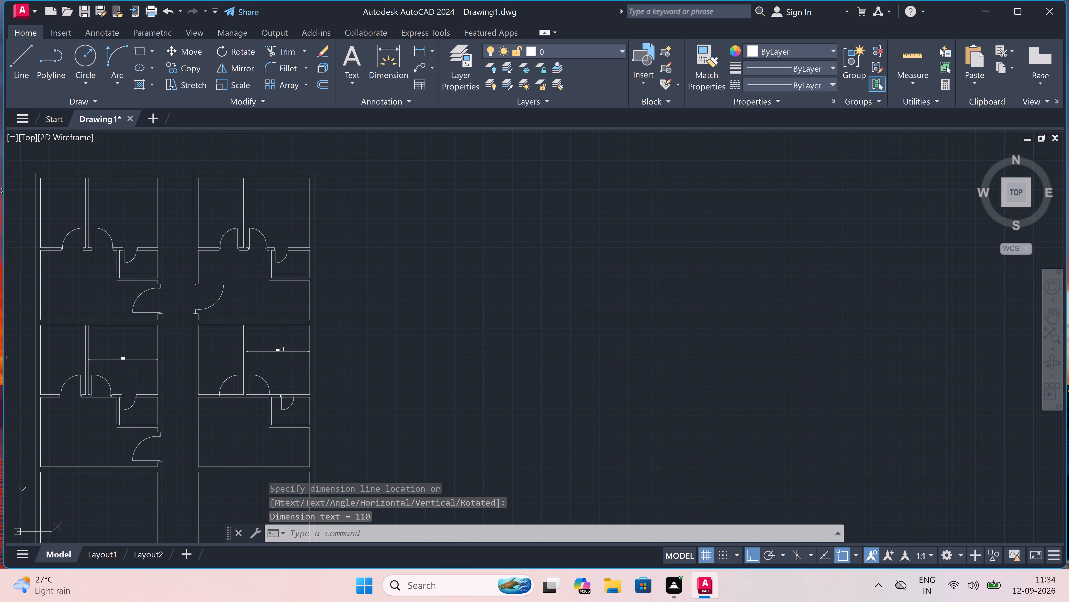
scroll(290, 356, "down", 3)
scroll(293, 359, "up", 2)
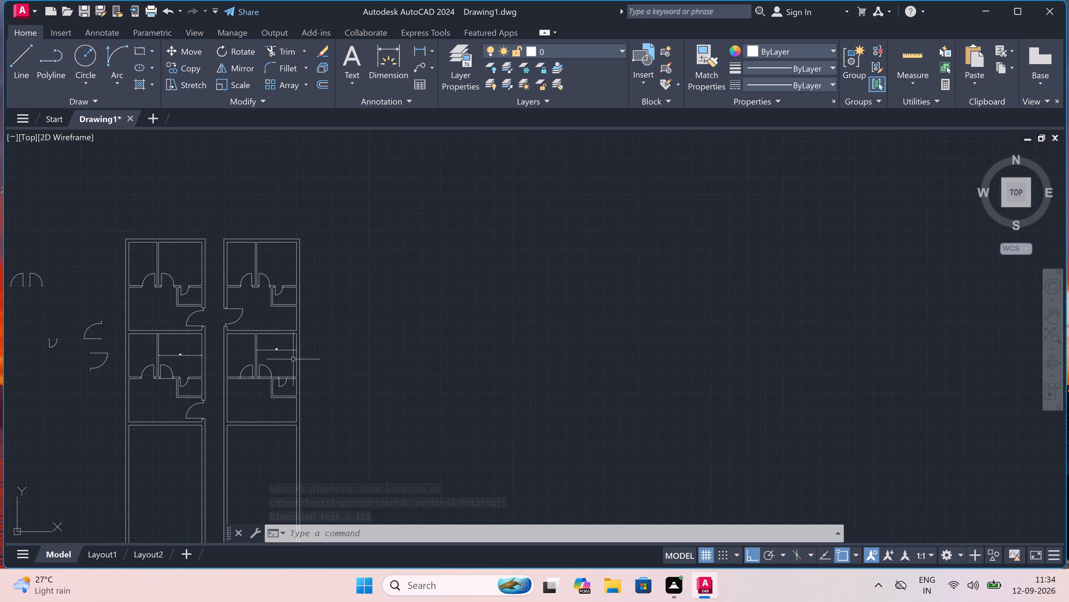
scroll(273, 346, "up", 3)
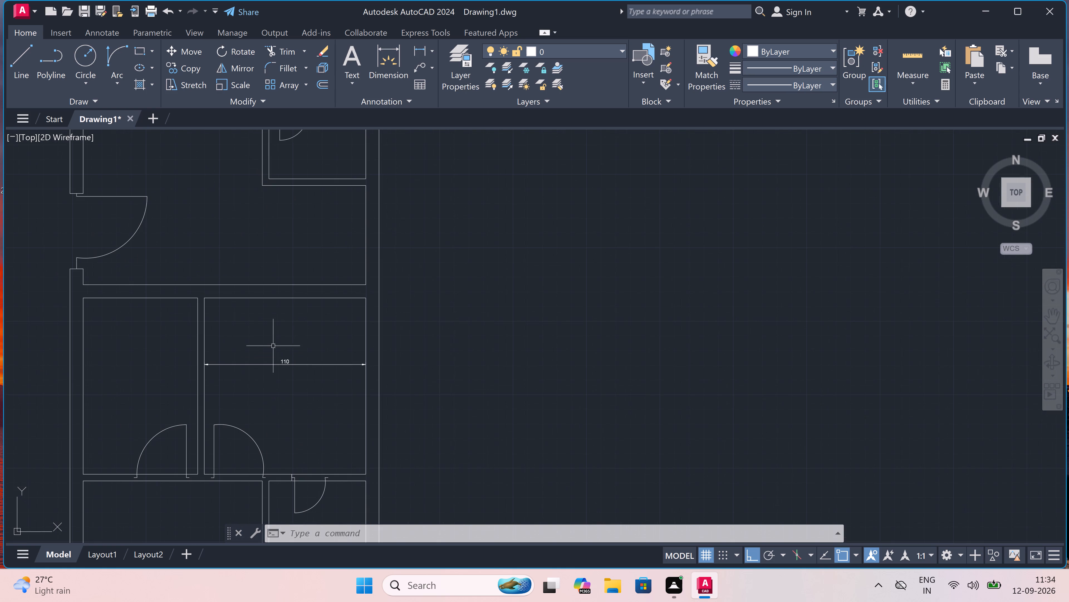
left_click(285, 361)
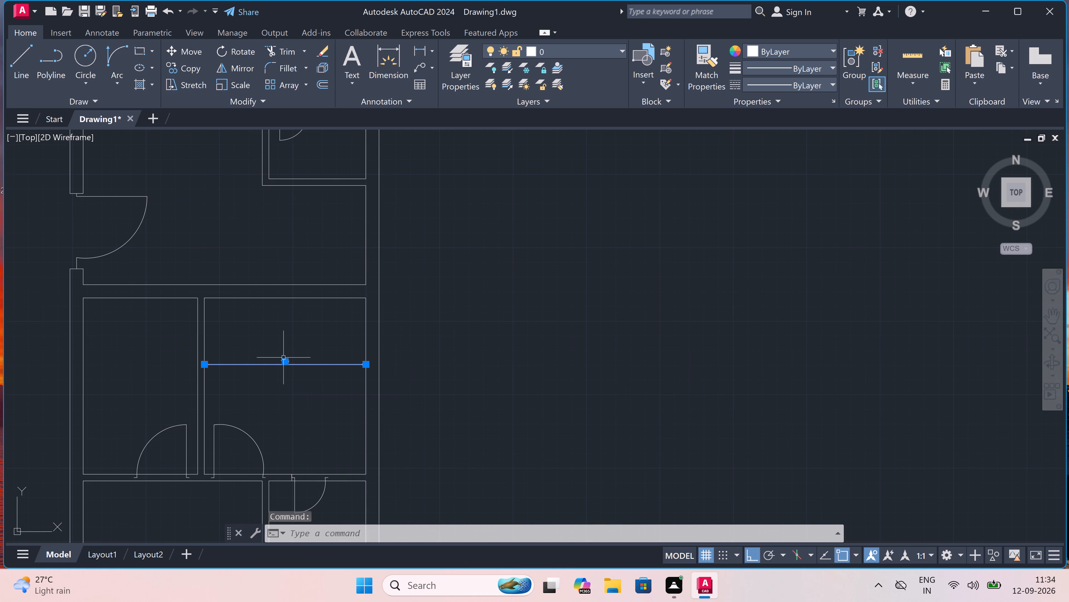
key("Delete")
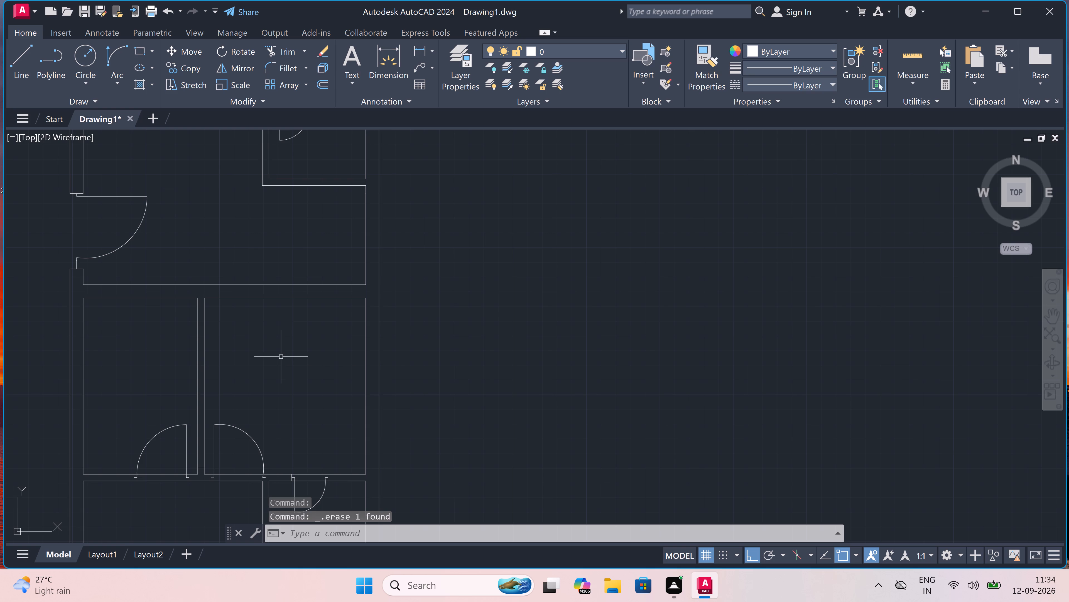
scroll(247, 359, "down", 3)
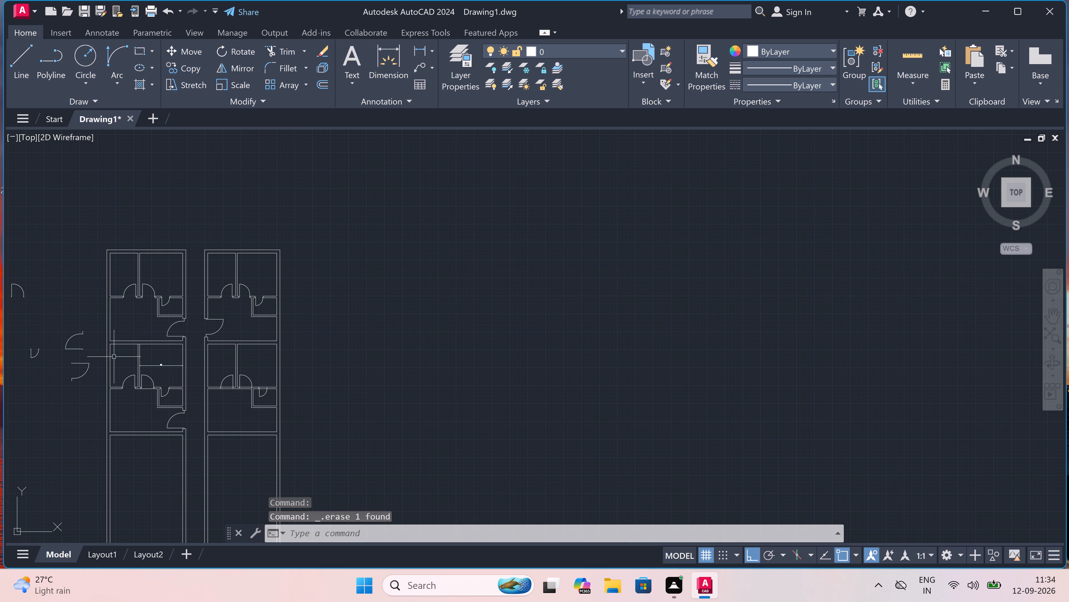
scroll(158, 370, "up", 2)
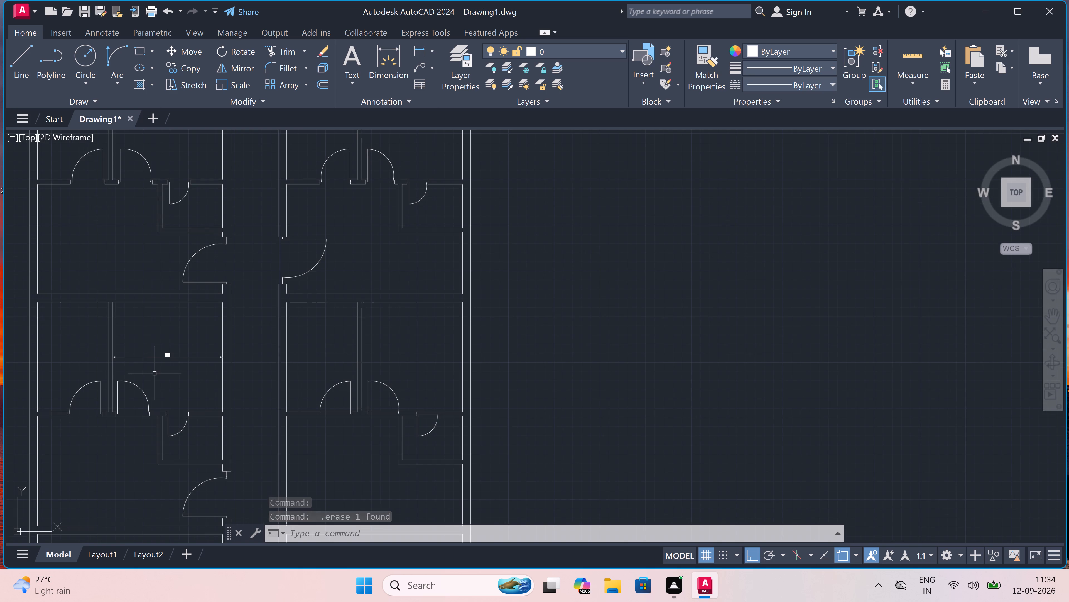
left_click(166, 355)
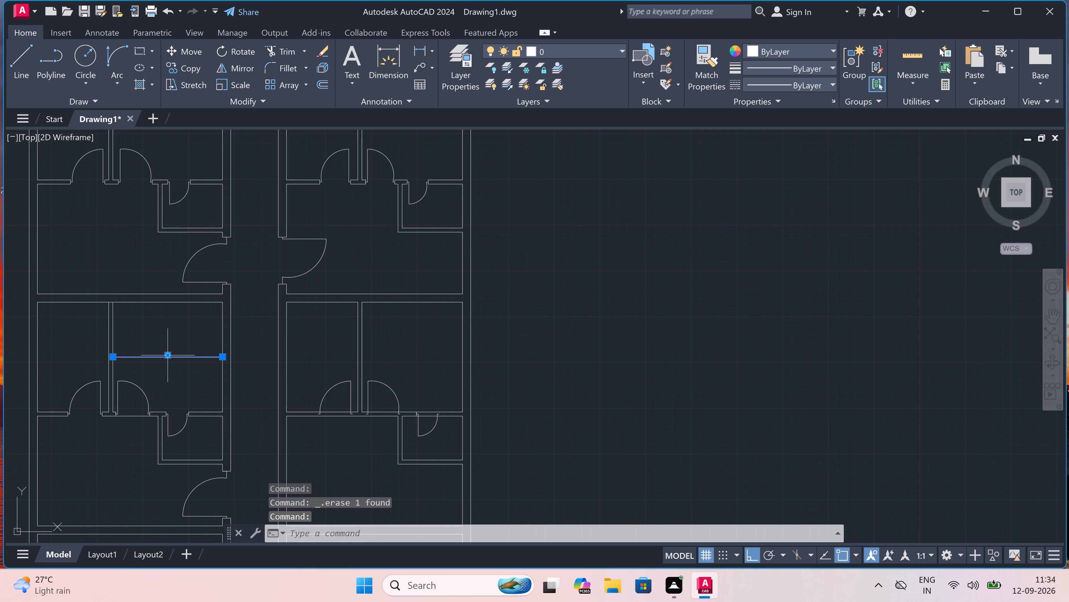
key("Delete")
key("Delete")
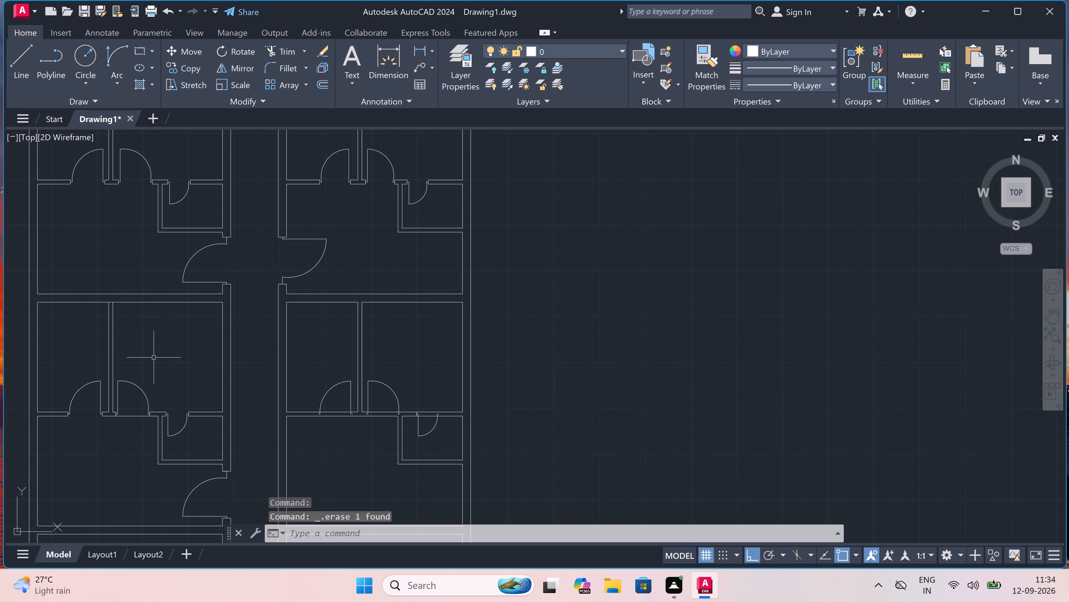
Offset the right-hand partition line in the right second unit 9'2" toward the outer wall, making two copies.
scroll(423, 350, "up", 2)
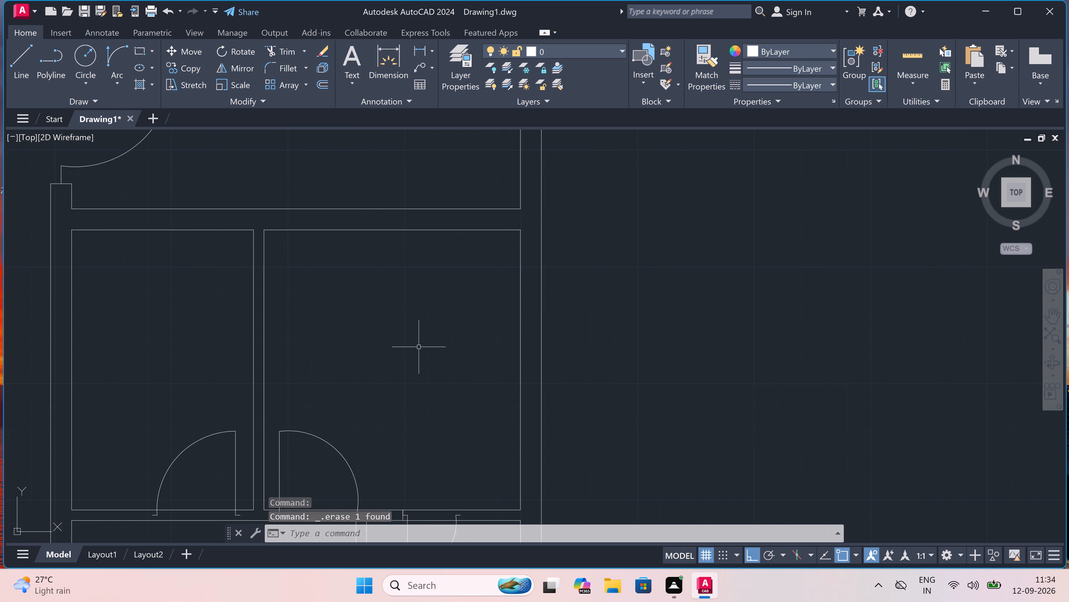
type("o")
key("space")
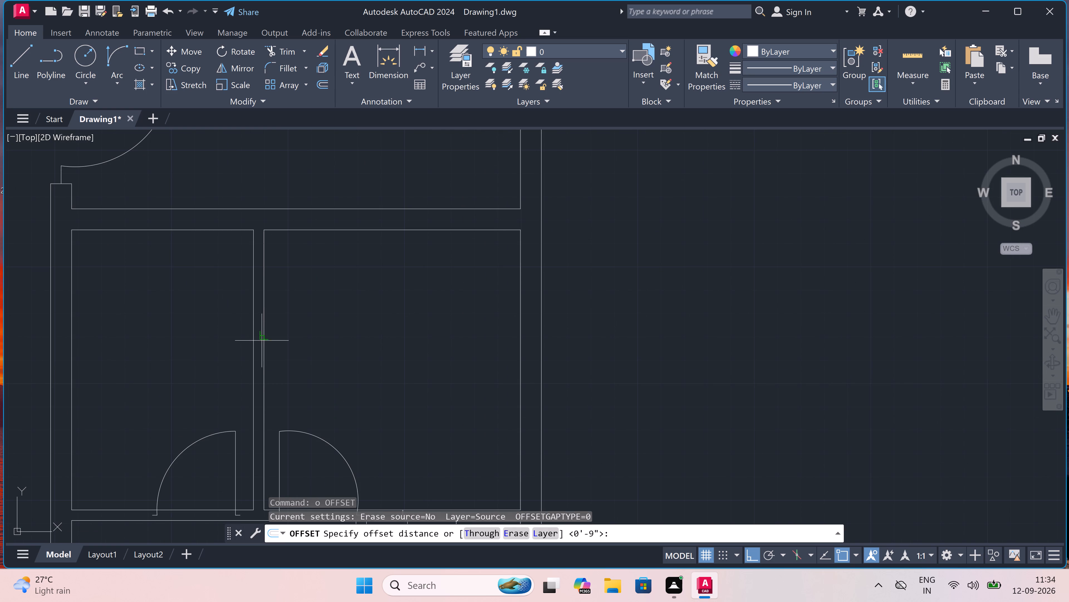
left_click_drag(261, 334, 280, 336)
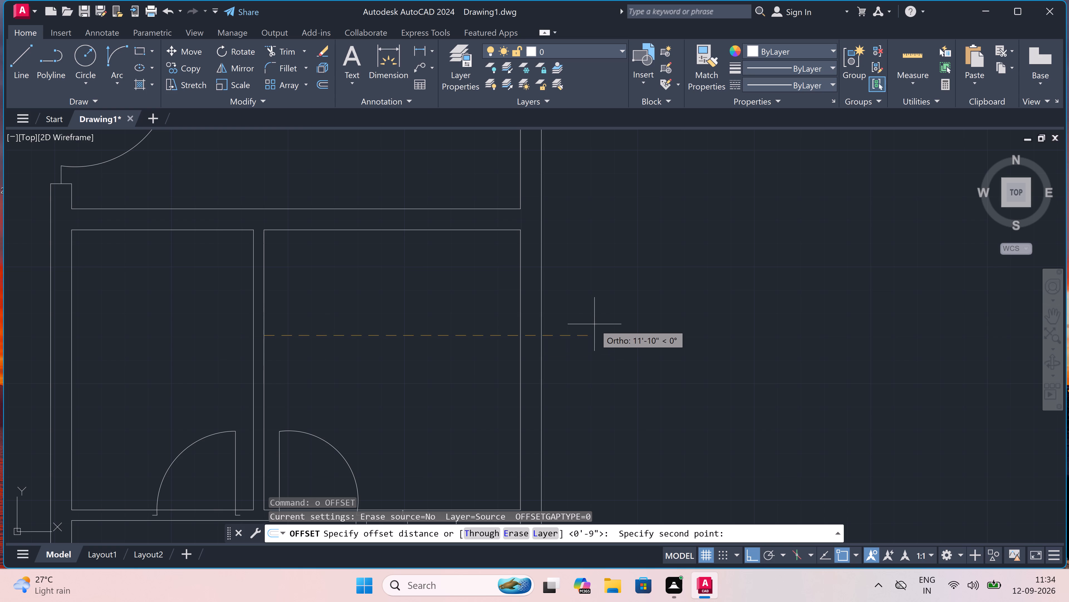
type("9'")
key("2")
type("\"")
key("space")
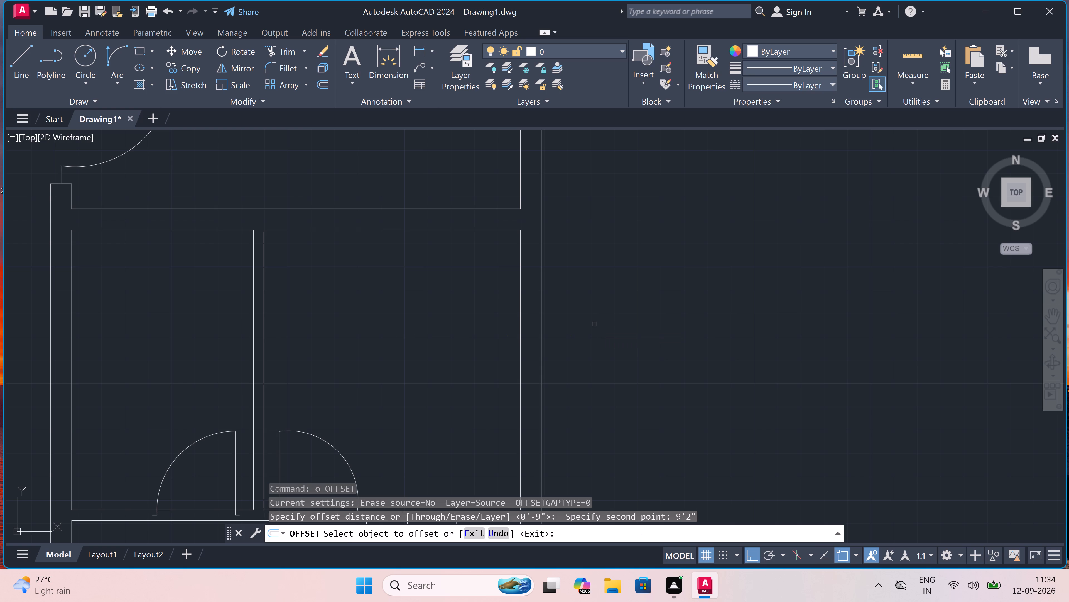
left_click(264, 319)
left_click(378, 316)
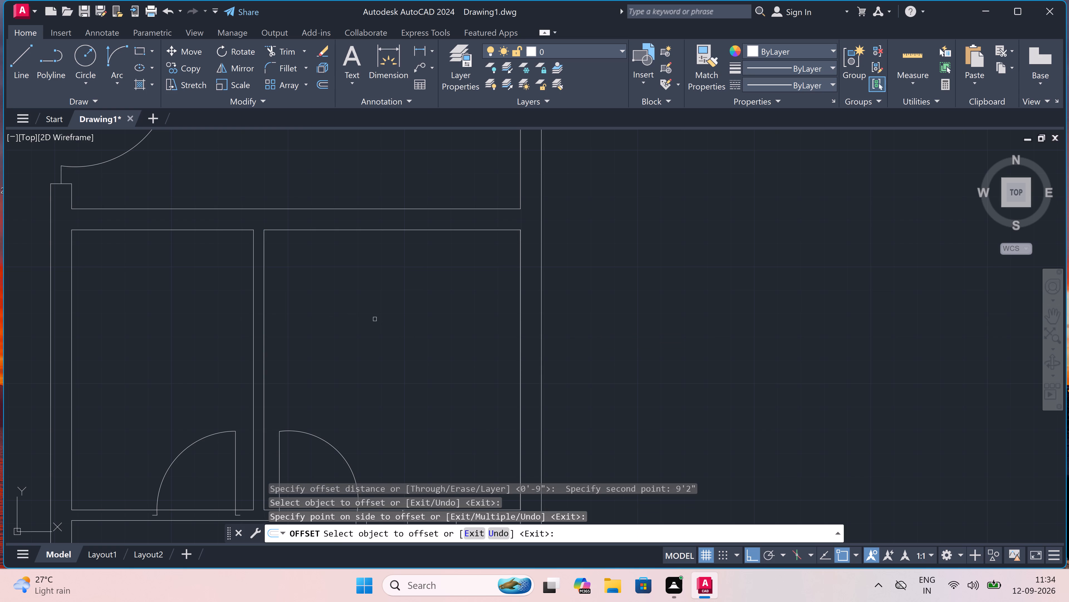
double_click(265, 336)
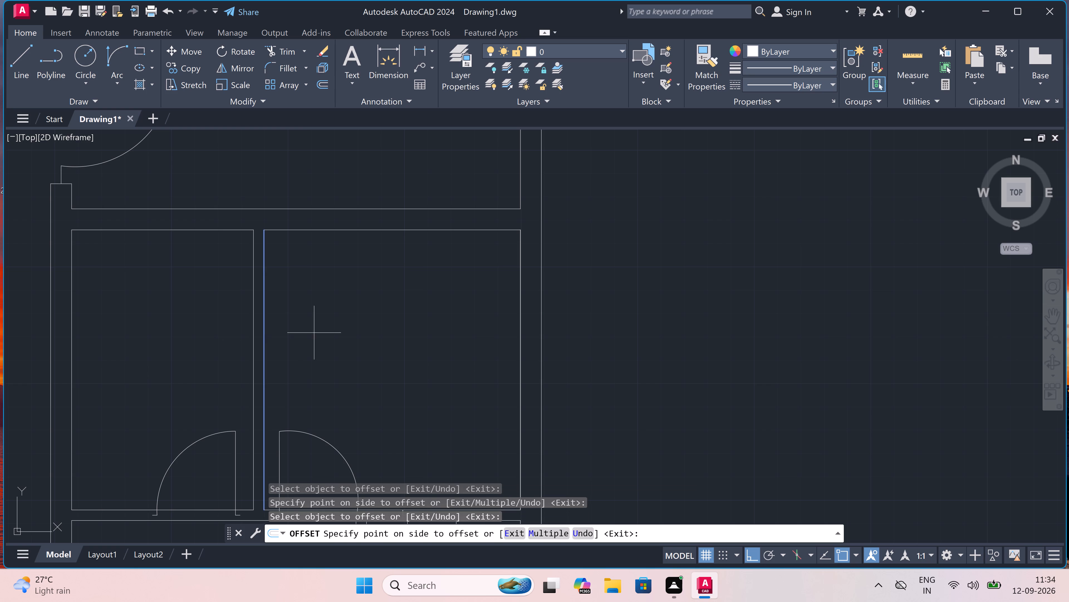
left_click(374, 324)
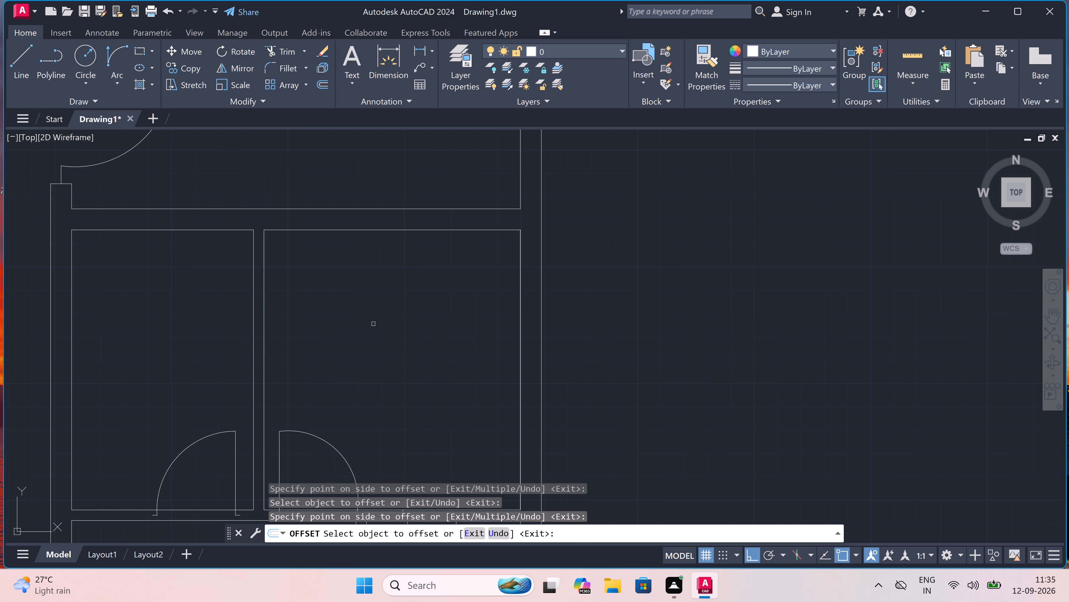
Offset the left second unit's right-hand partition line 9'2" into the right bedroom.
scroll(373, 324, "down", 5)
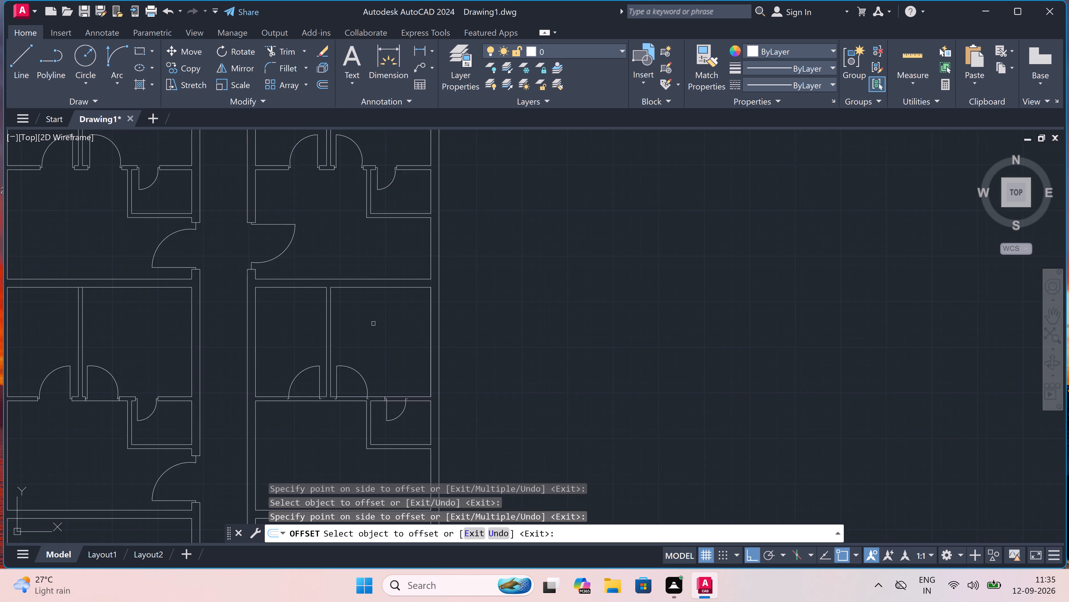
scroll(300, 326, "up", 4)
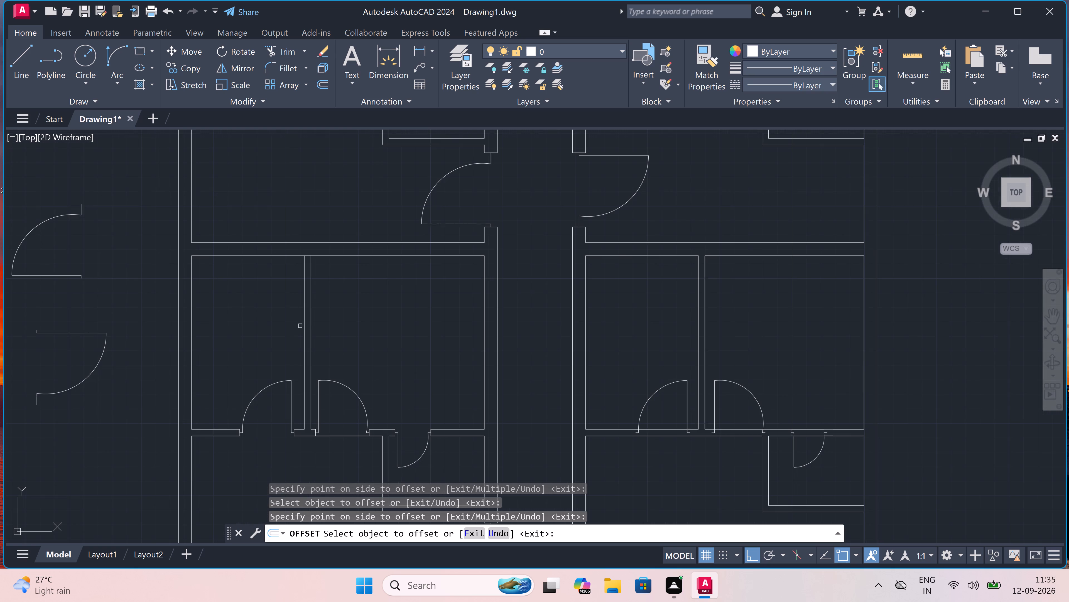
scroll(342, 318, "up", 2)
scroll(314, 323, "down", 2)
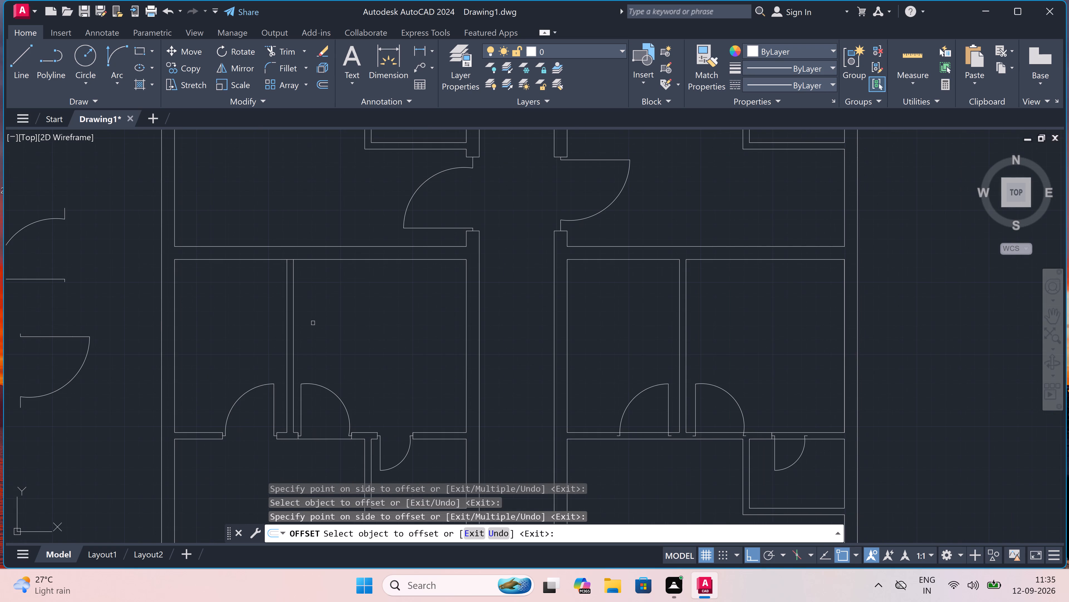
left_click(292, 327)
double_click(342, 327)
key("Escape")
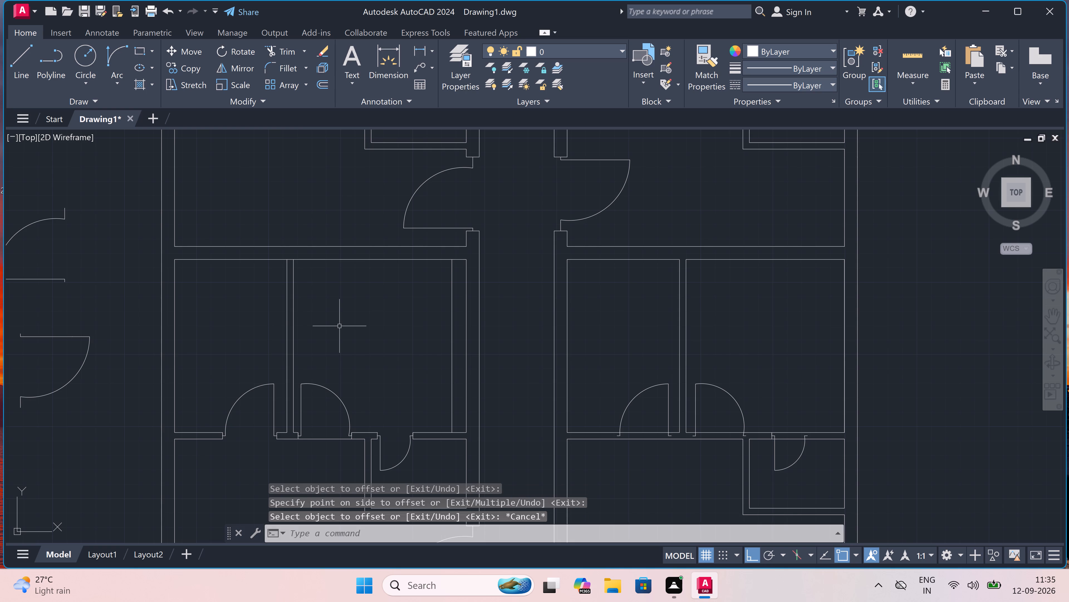
Offset the left second unit's right-hand partition line 10' toward the corridor-side wall.
type("o")
key("space")
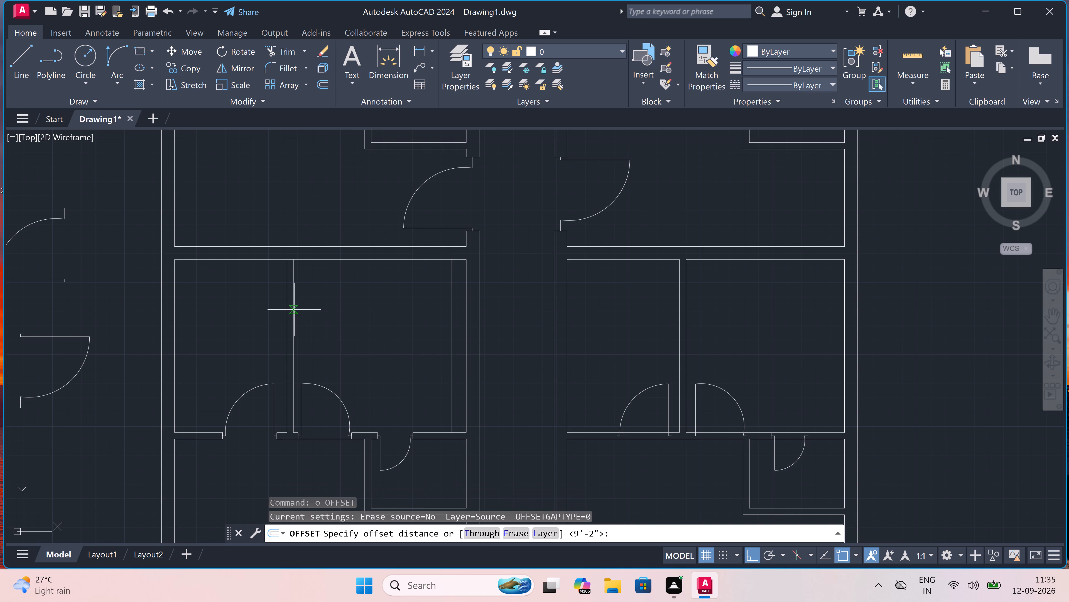
double_click(294, 310)
type("10'")
key("space")
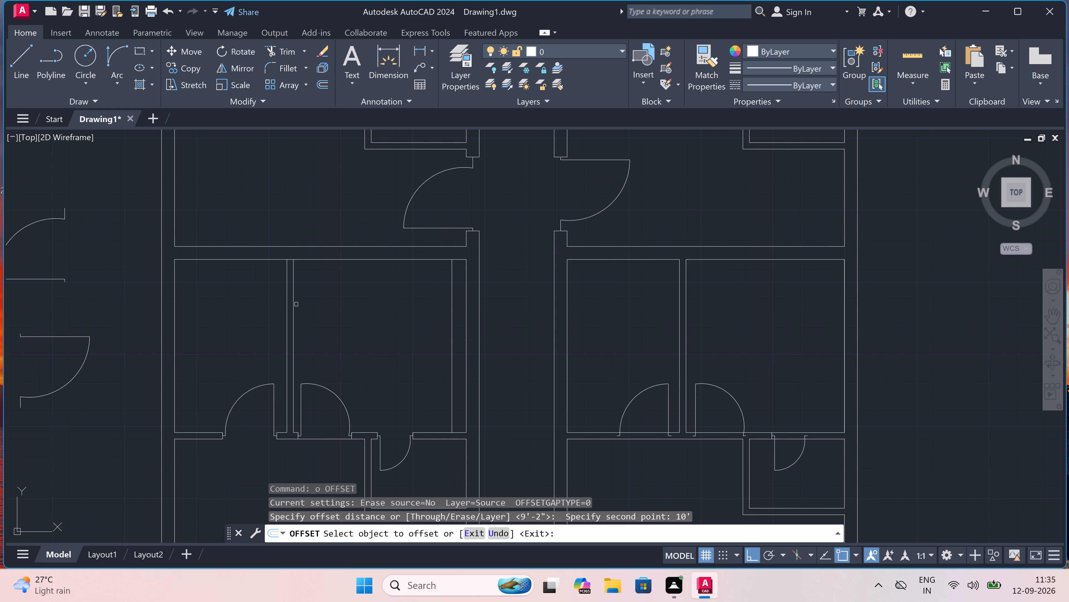
left_click(293, 304)
left_click(363, 306)
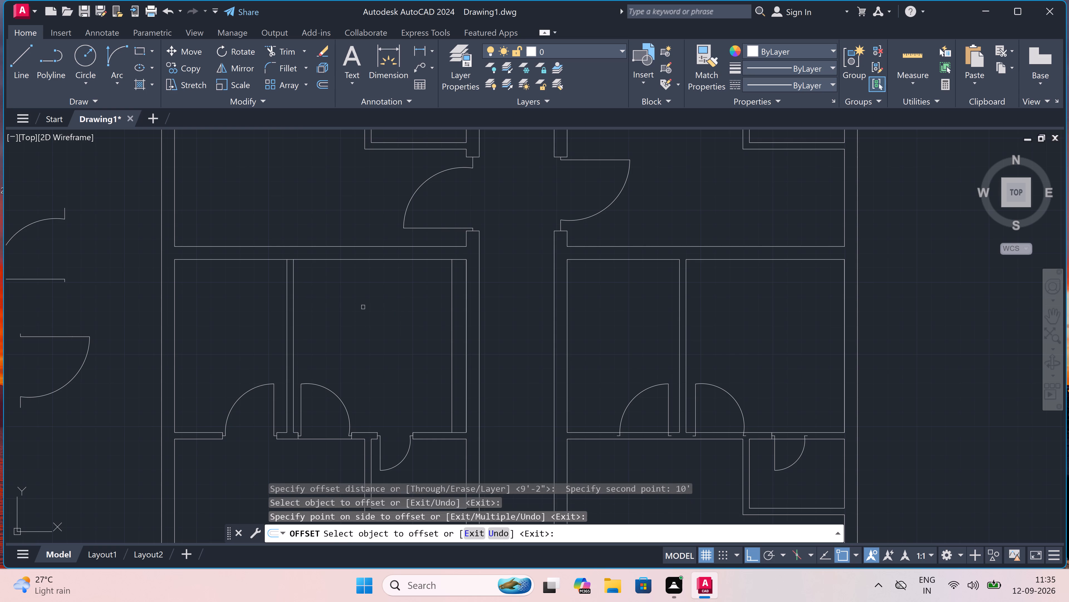
key("Escape")
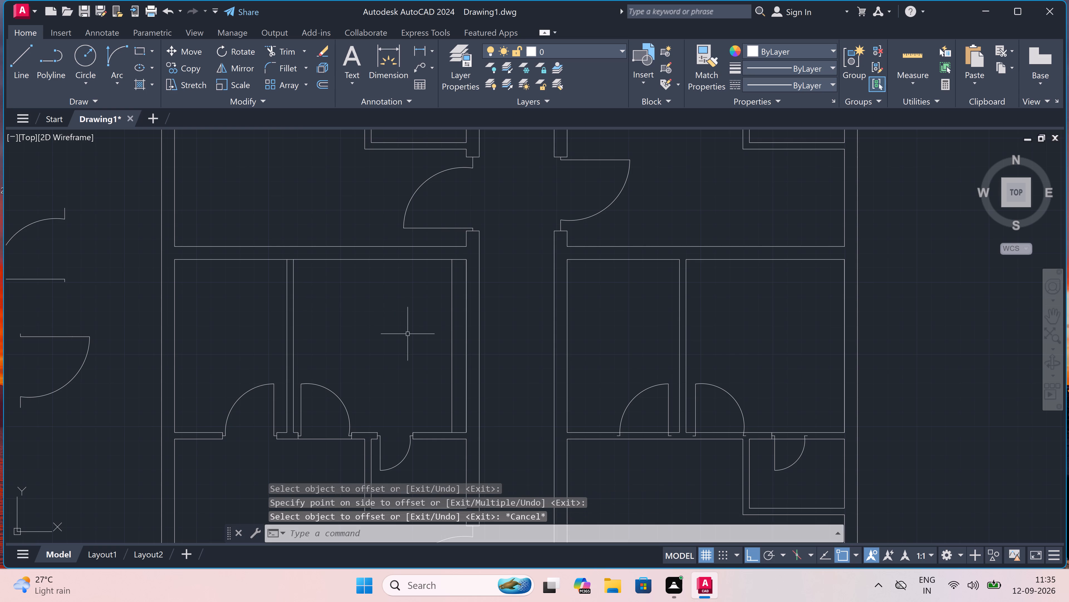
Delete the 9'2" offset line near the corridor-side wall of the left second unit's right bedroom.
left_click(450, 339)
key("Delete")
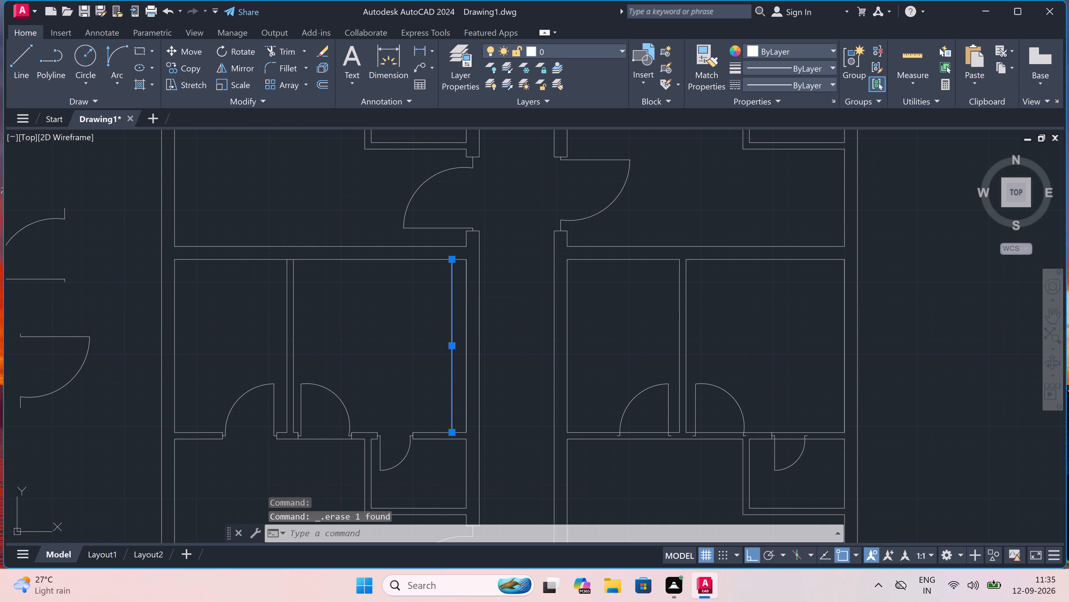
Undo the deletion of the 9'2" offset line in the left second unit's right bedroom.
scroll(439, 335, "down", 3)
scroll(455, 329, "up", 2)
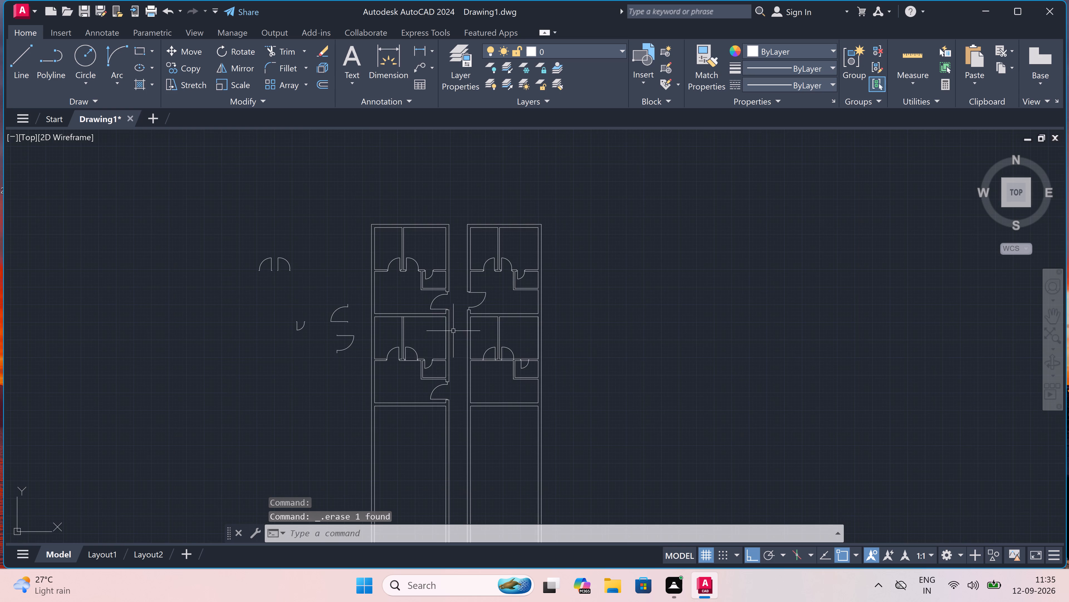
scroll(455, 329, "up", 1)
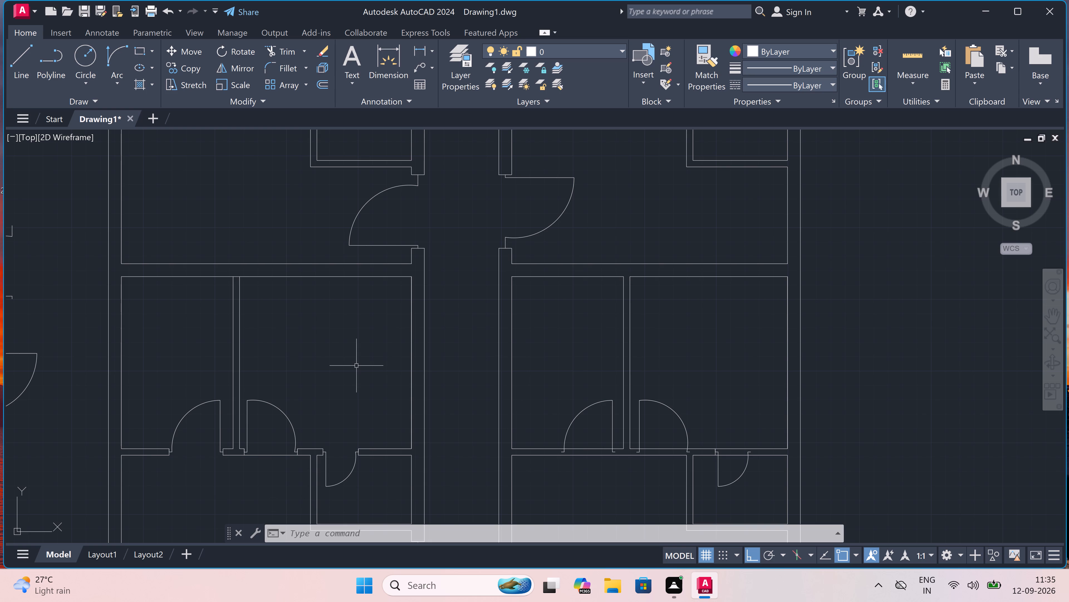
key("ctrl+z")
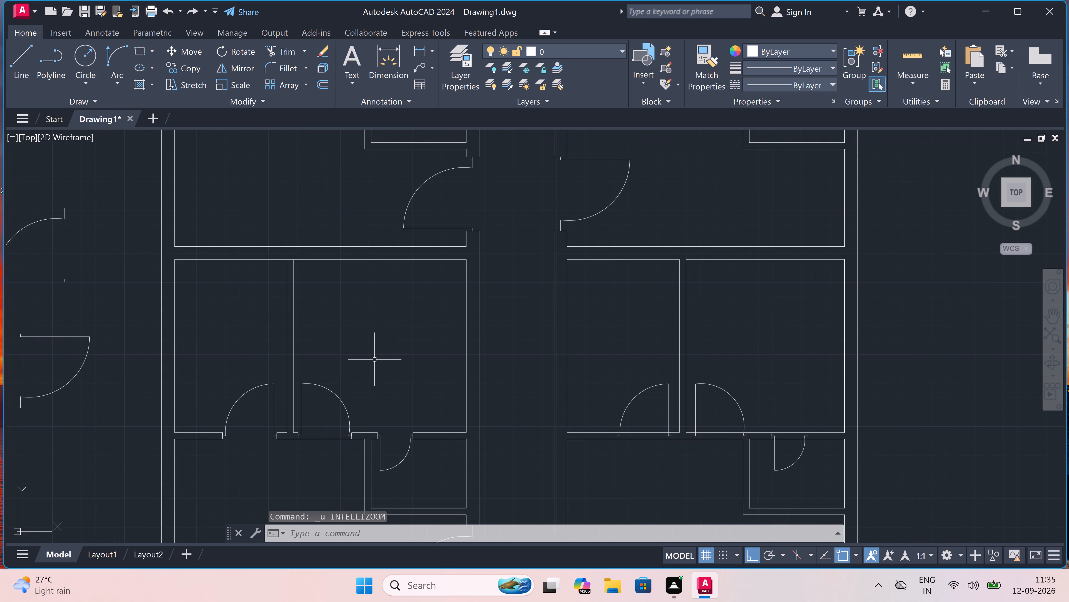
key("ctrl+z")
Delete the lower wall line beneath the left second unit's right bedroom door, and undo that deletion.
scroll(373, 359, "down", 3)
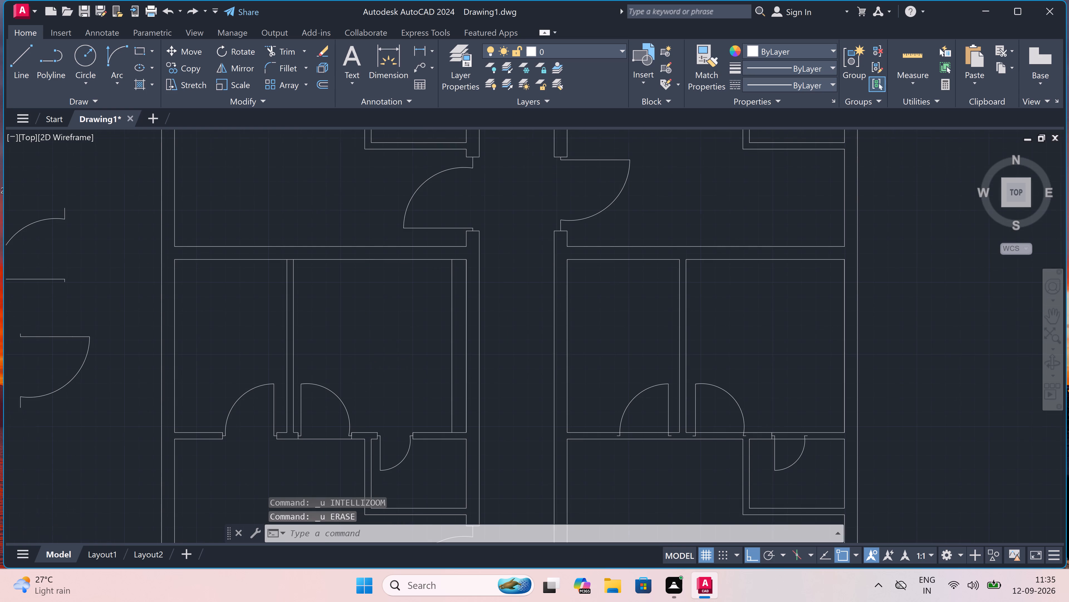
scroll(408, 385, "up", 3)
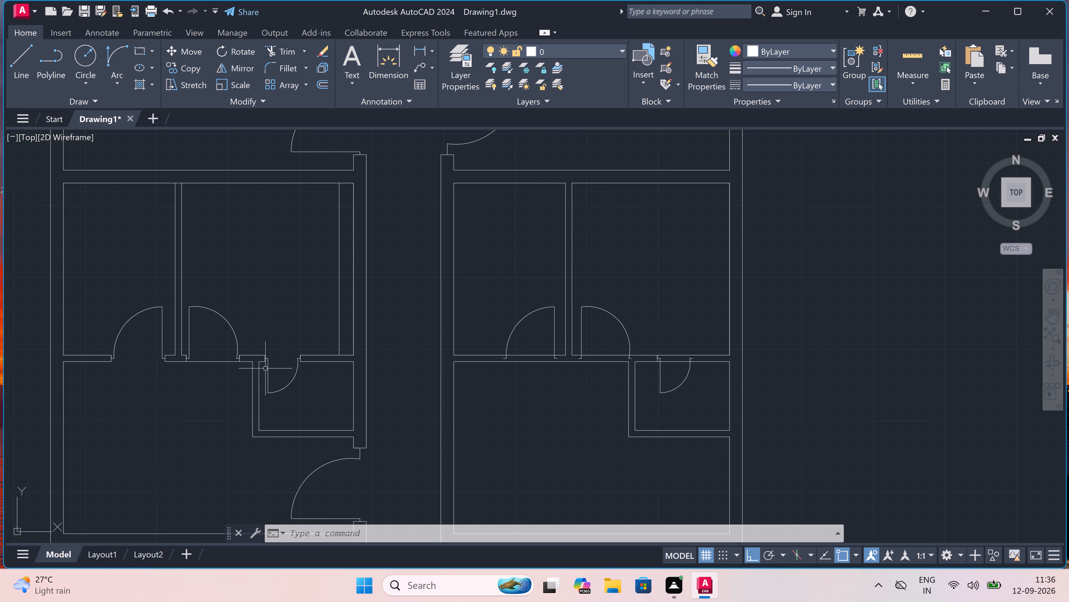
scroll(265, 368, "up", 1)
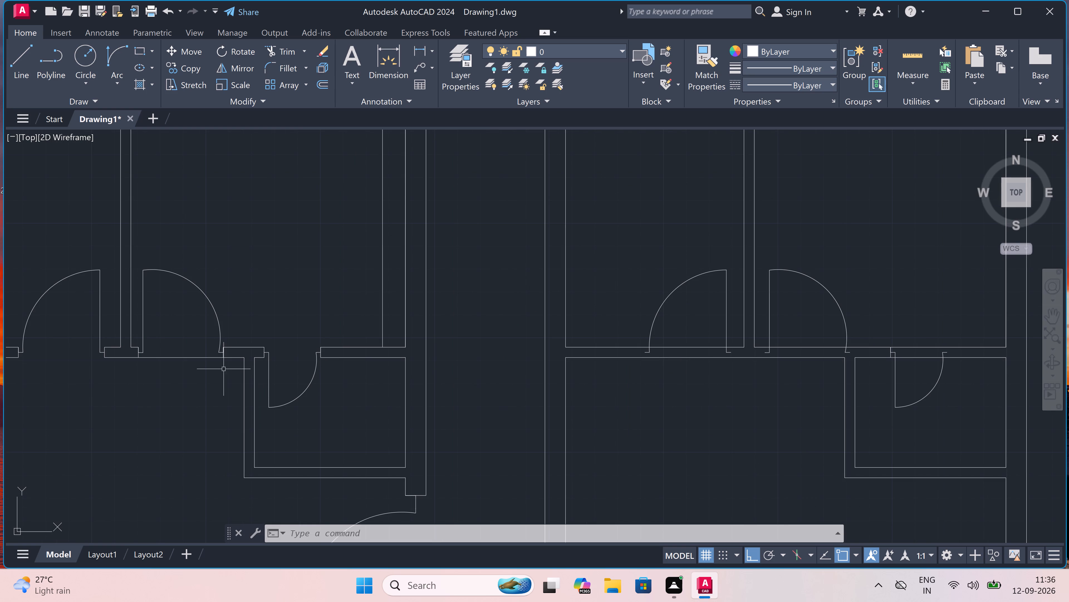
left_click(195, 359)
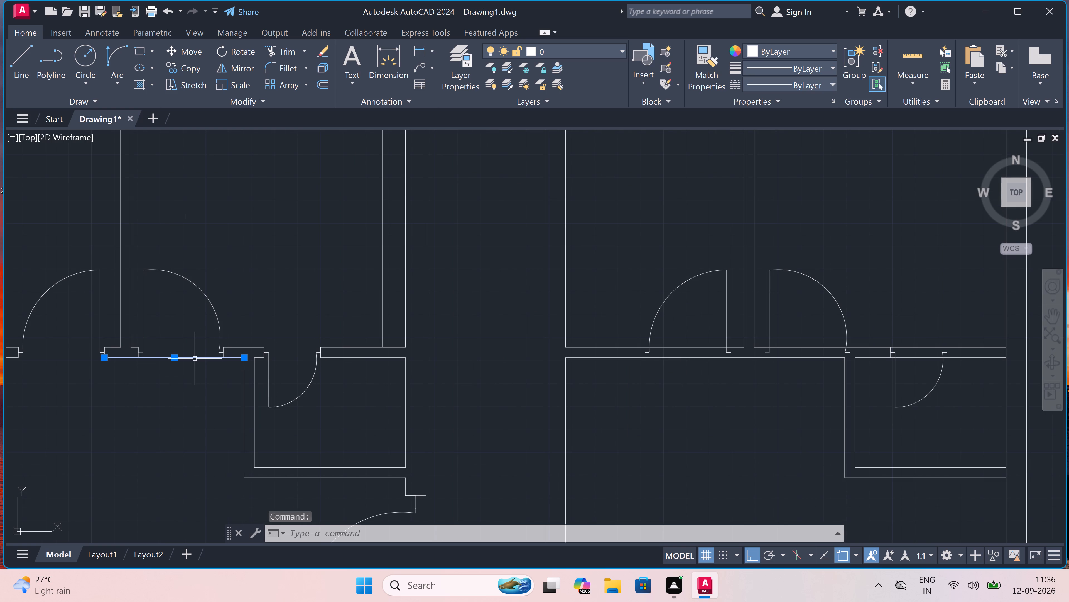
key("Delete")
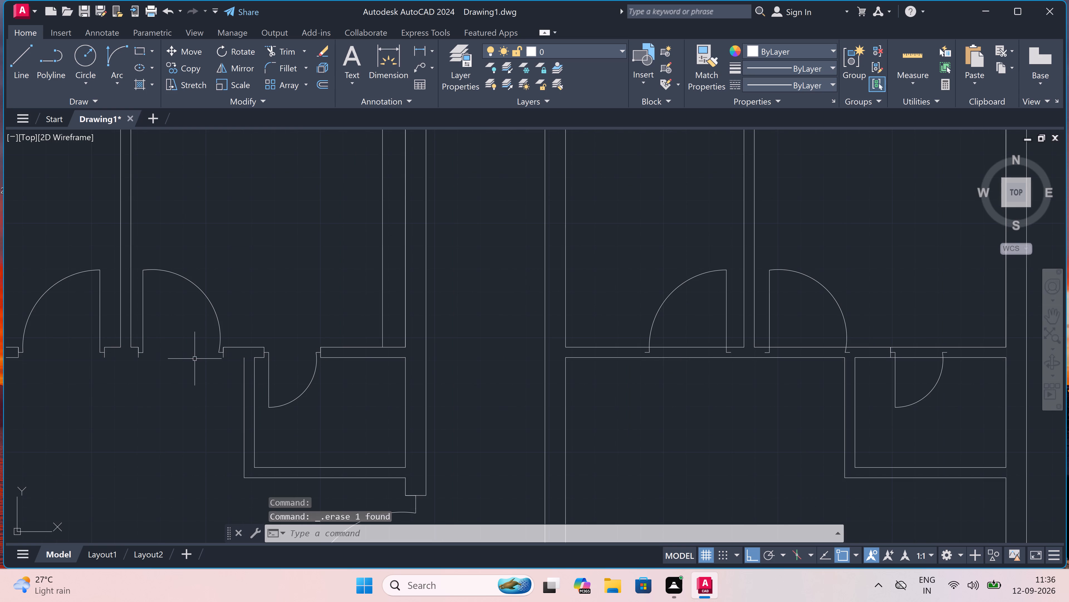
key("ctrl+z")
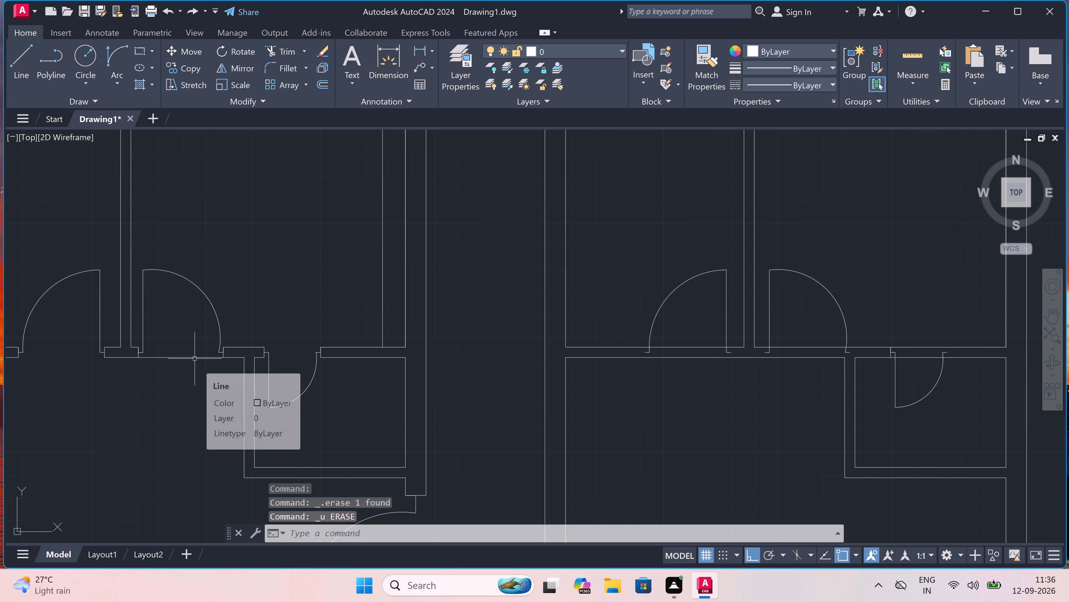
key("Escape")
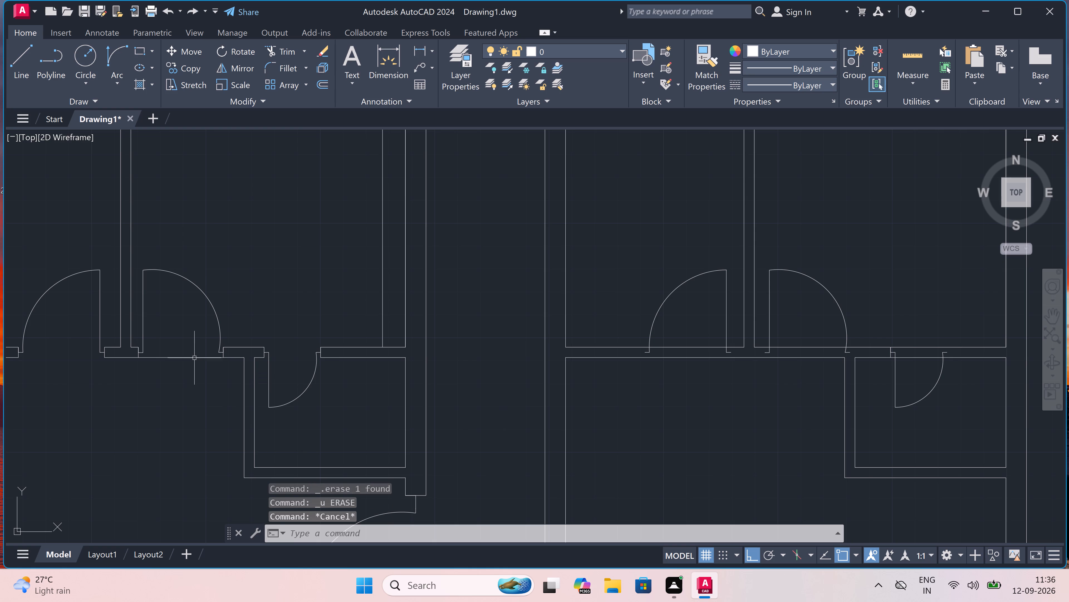
Delete the vertical 9'2" offset line beside the corridor-side wall in the left second unit's right bedroom.
scroll(194, 358, "down", 2)
scroll(268, 261, "up", 1)
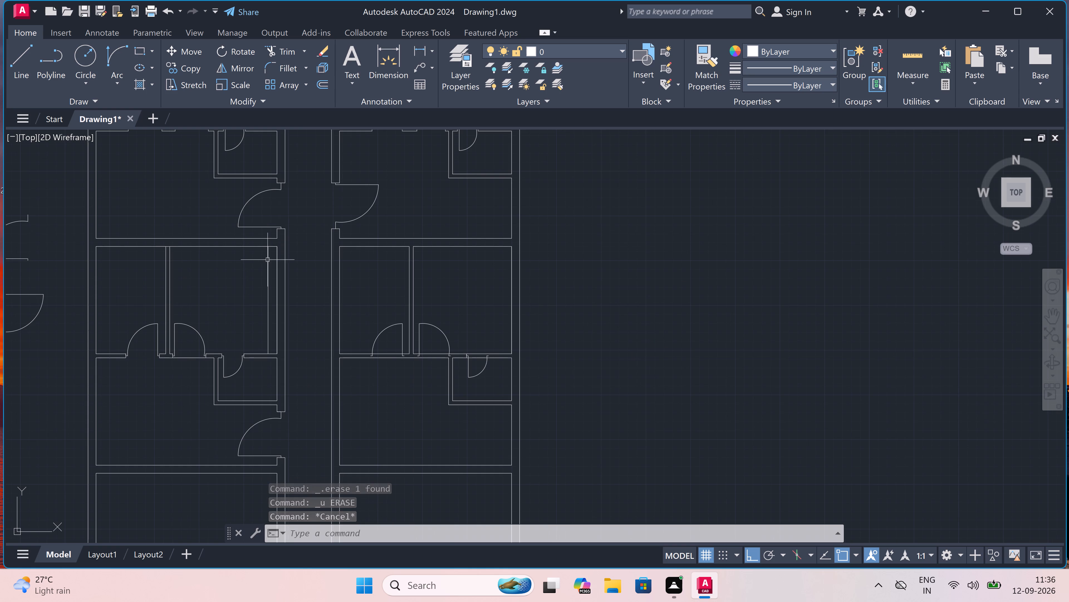
scroll(268, 261, "up", 1)
scroll(269, 274, "down", 2)
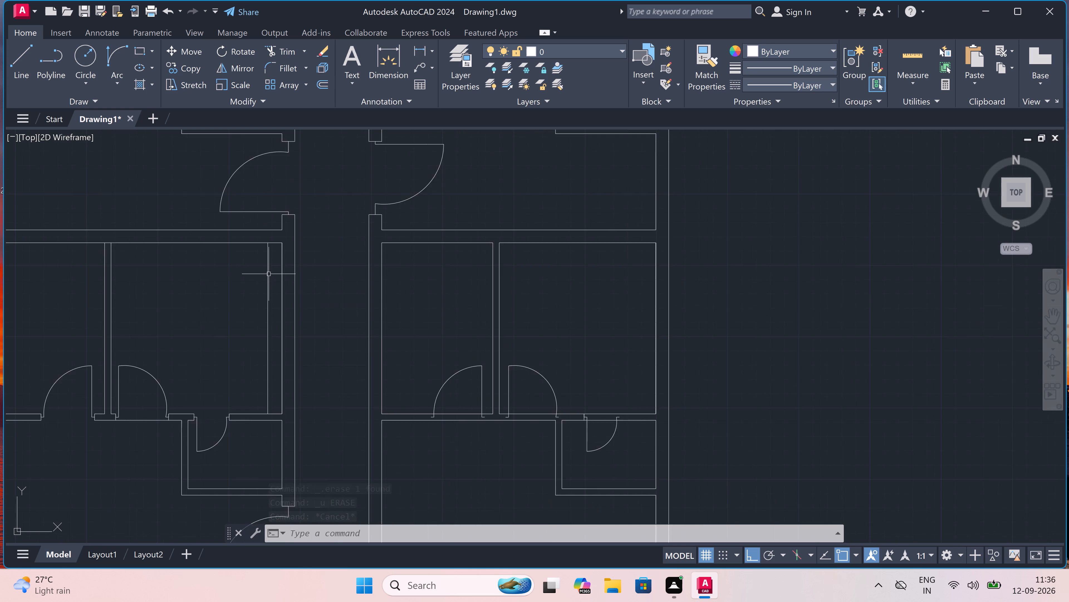
scroll(269, 274, "down", 1)
left_click(269, 275)
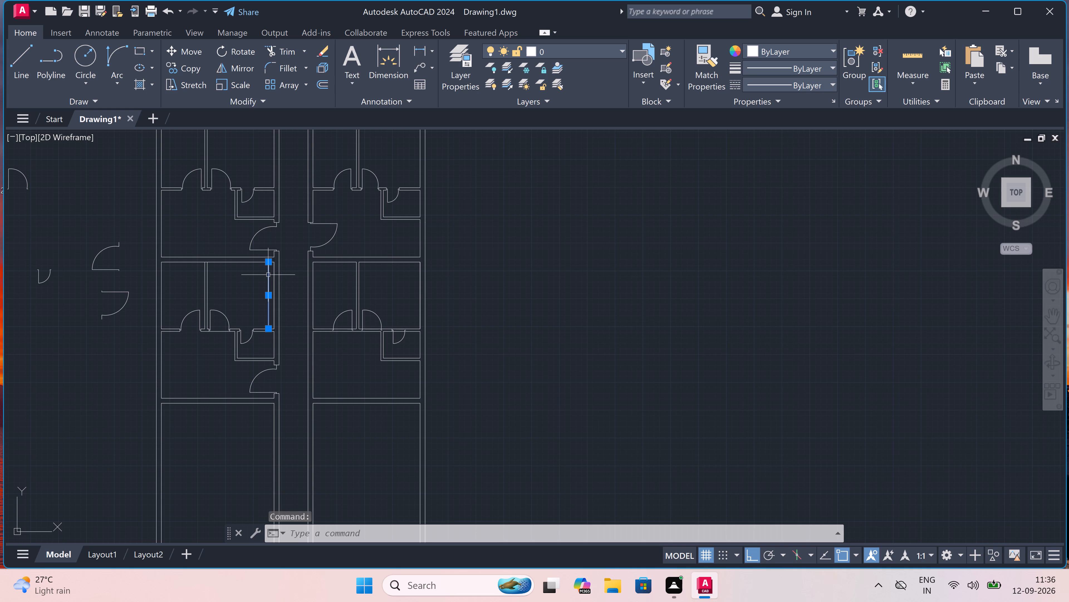
key("Delete")
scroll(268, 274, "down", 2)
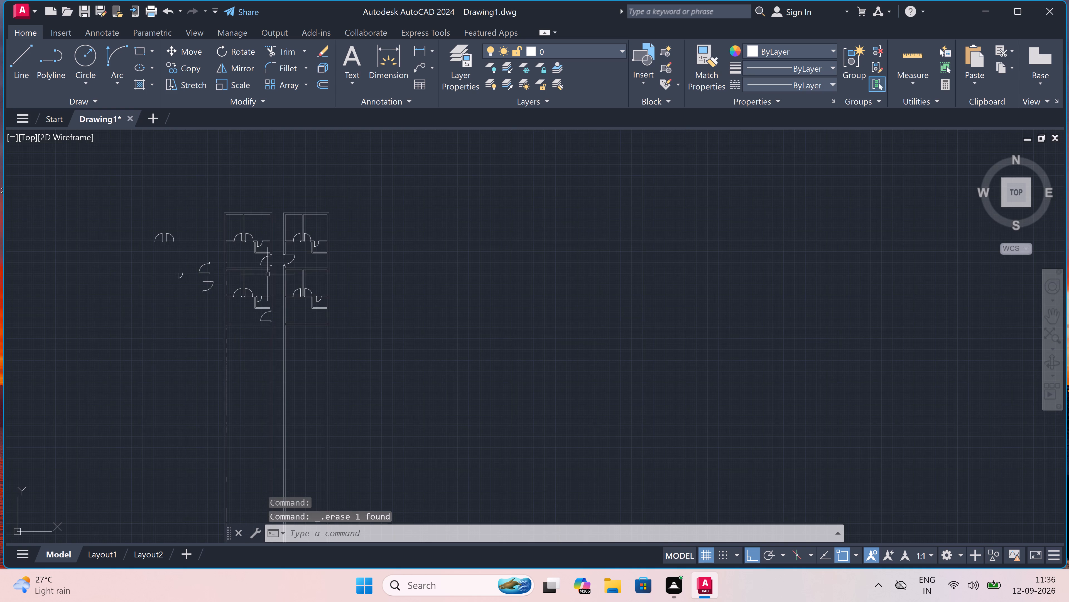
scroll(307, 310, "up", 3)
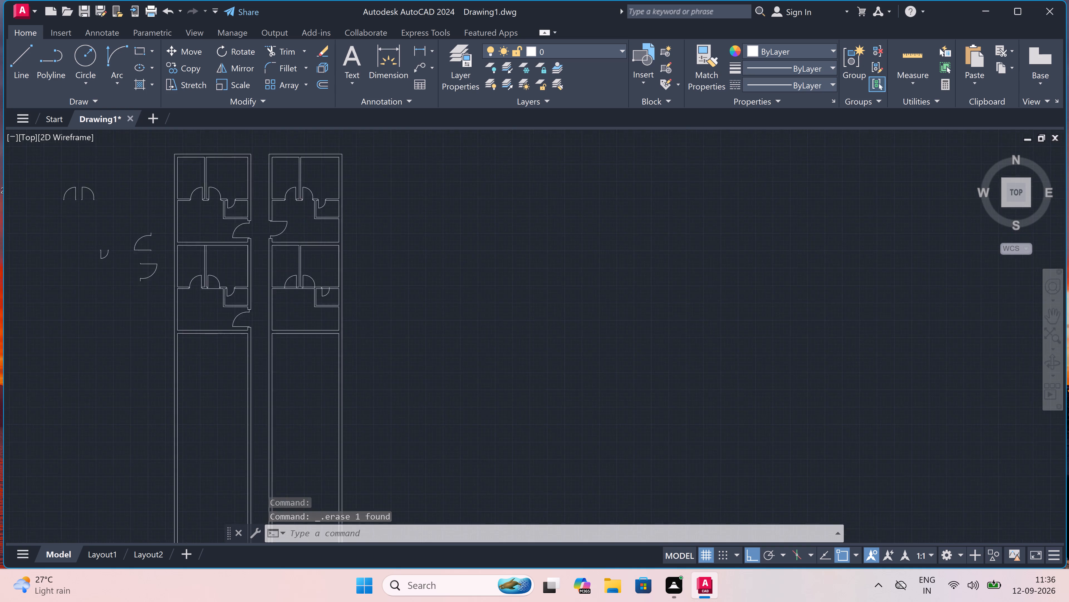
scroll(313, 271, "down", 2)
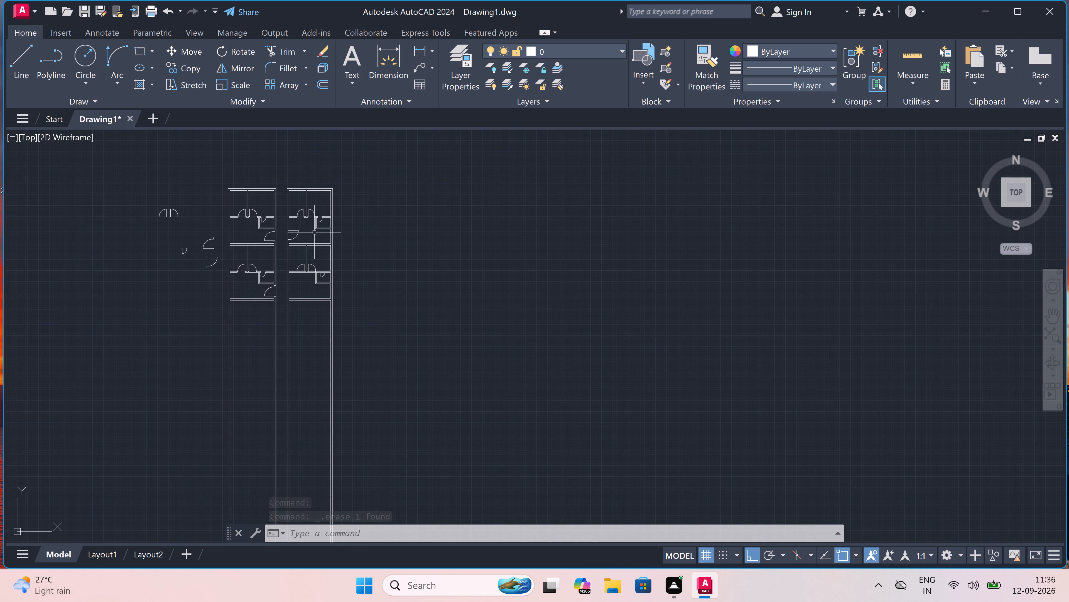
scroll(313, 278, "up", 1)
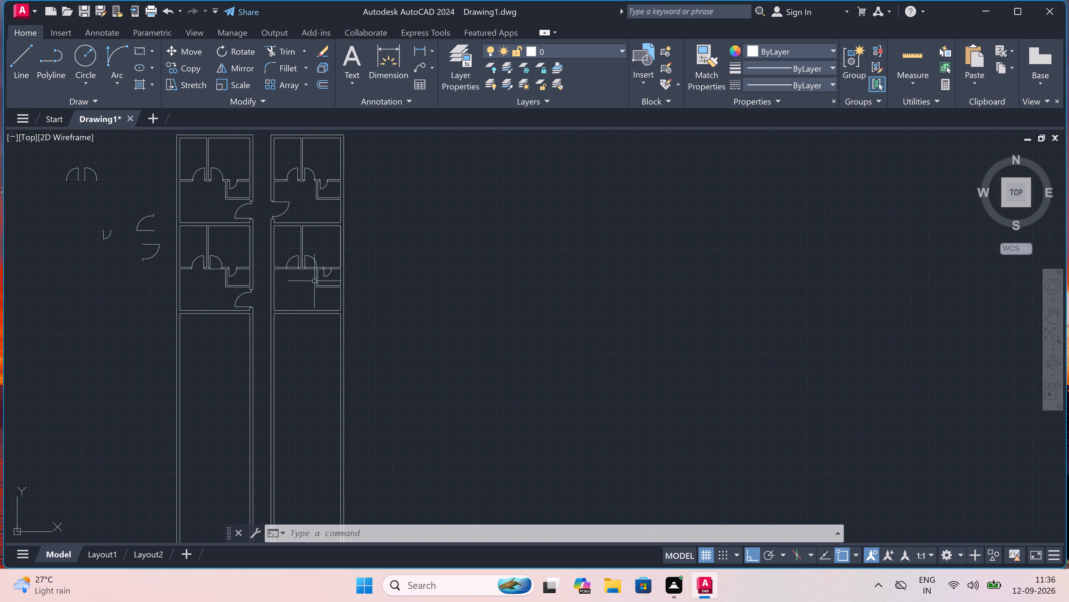
Undo the recent bedroom width checks, reversing the offsets, erasures and linear dimensions in the left second unit.
key("ctrl+z")
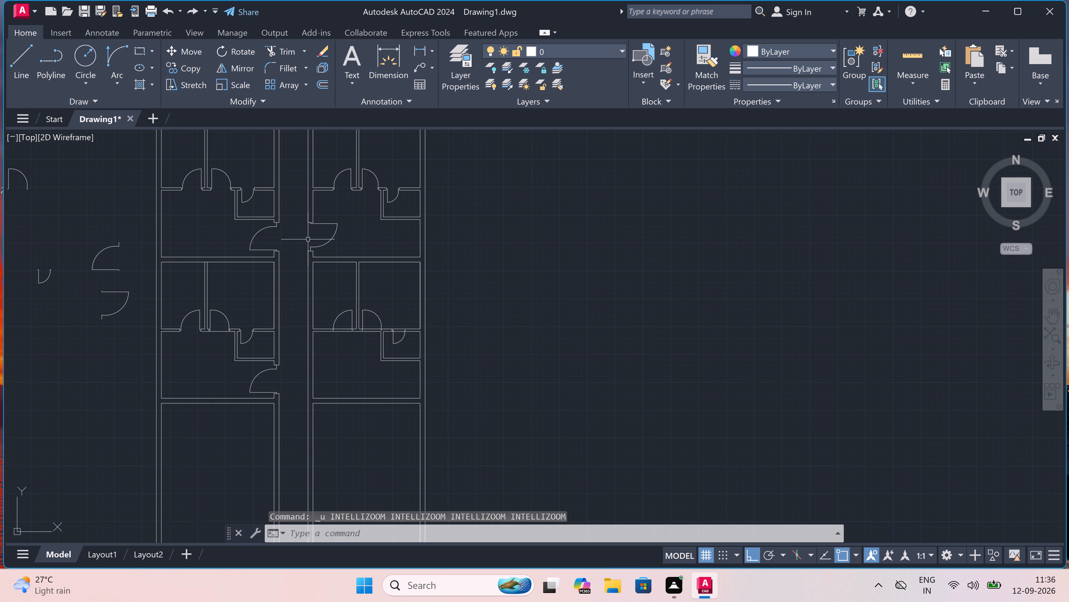
key("ctrl+z")
key("ctrl+z")
key("ctrl+z")
key("ctrl+z")
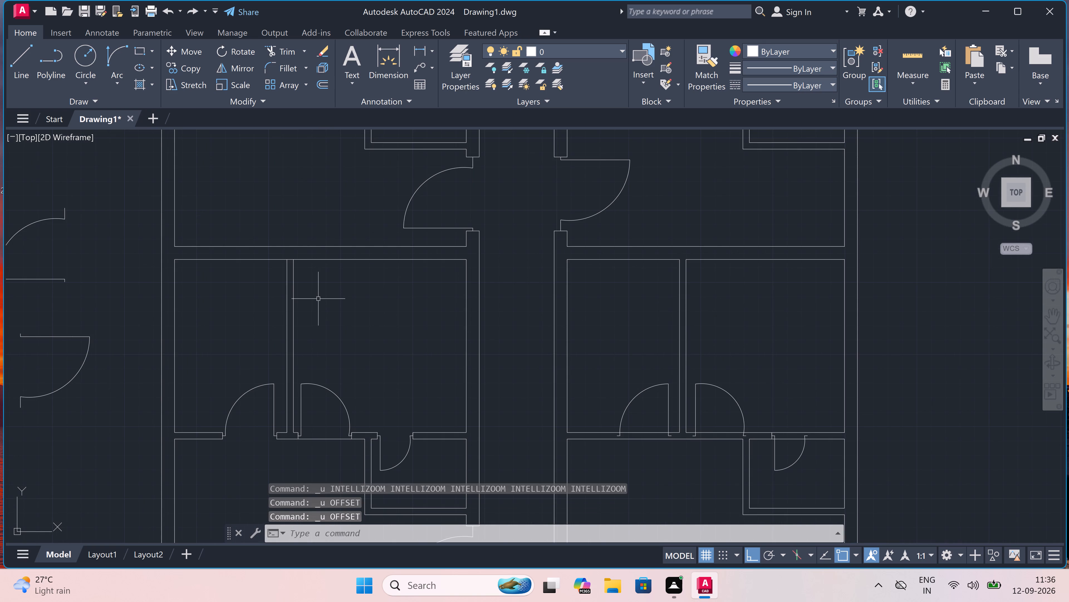
key("ctrl+z")
key("ctrl+z")
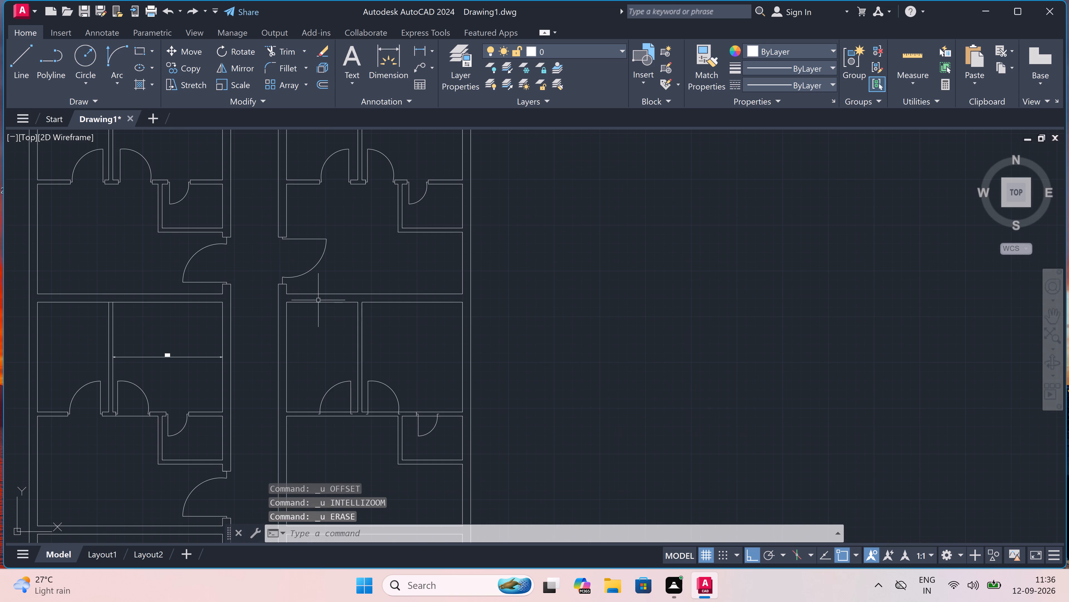
key("ctrl+z")
key("ctrl+z")
key("ctrl+z")
key("ctrl+z")
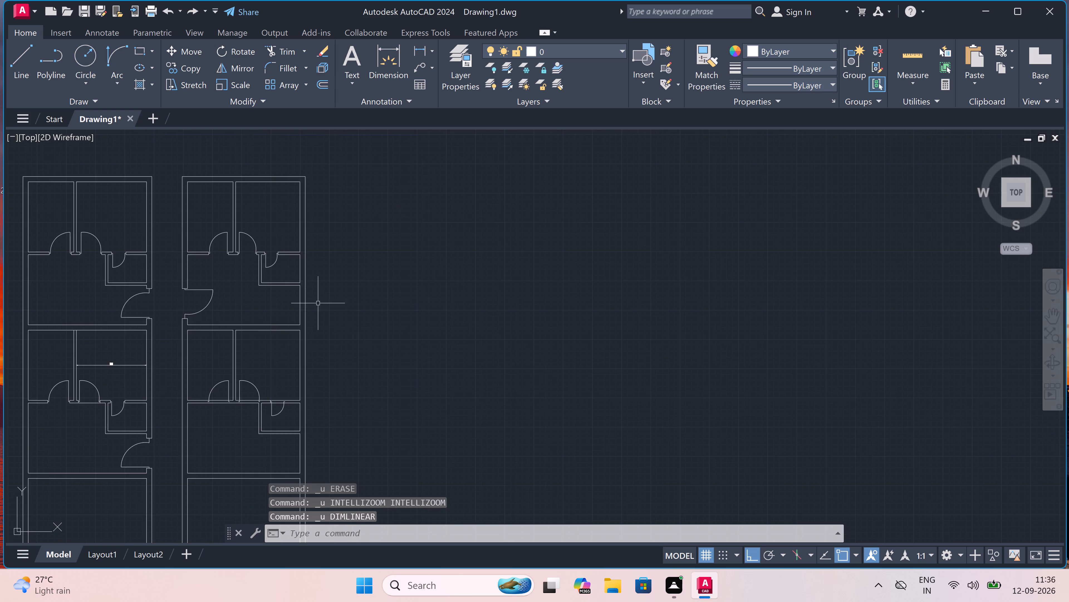
key("ctrl+z")
key("ctrl+z")
key("ctrl+z")
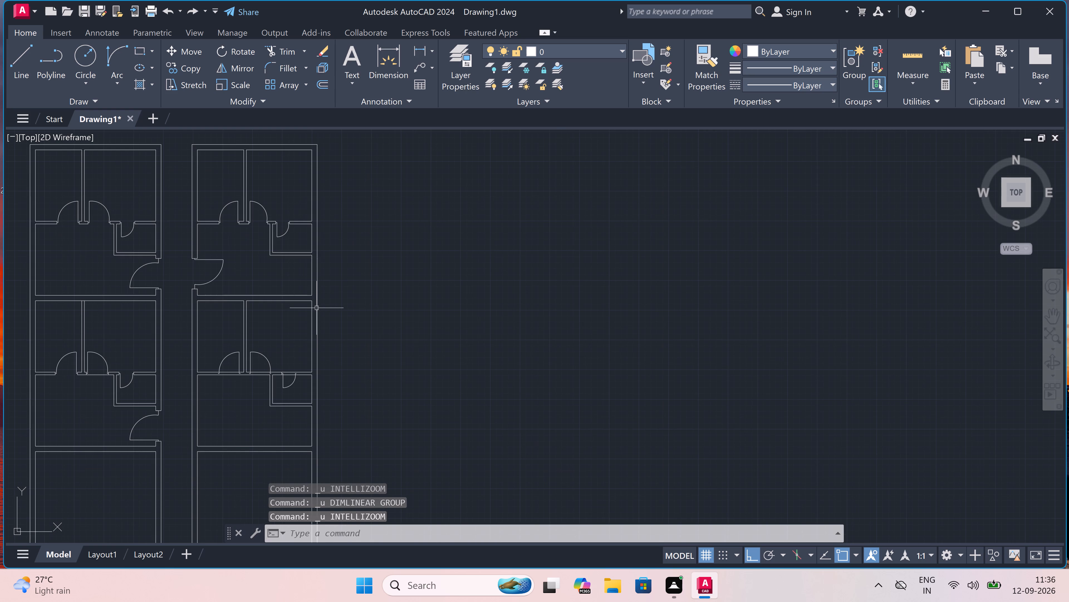
Undo the trim, the jamb line and the copied doors in the right-hand second unit.
key("ctrl+z")
key("ctrl+z")
key("ctrl+z")
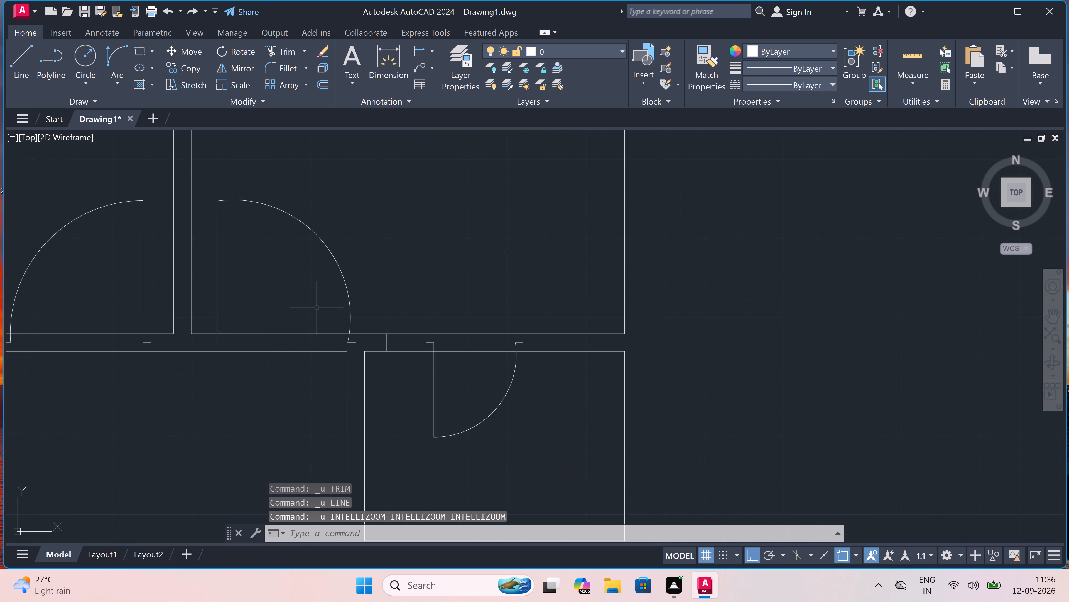
key("ctrl+z")
Select the small room's door in the right-hand first unit, including its arc, leaf and both short jamb lines.
scroll(317, 309, "down", 3)
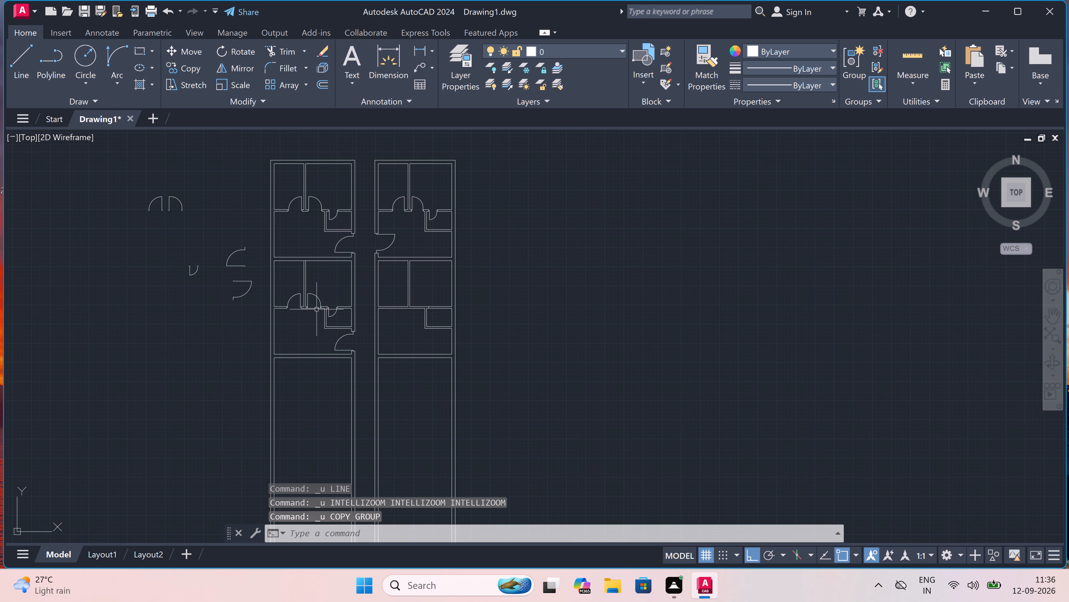
scroll(425, 295, "up", 2)
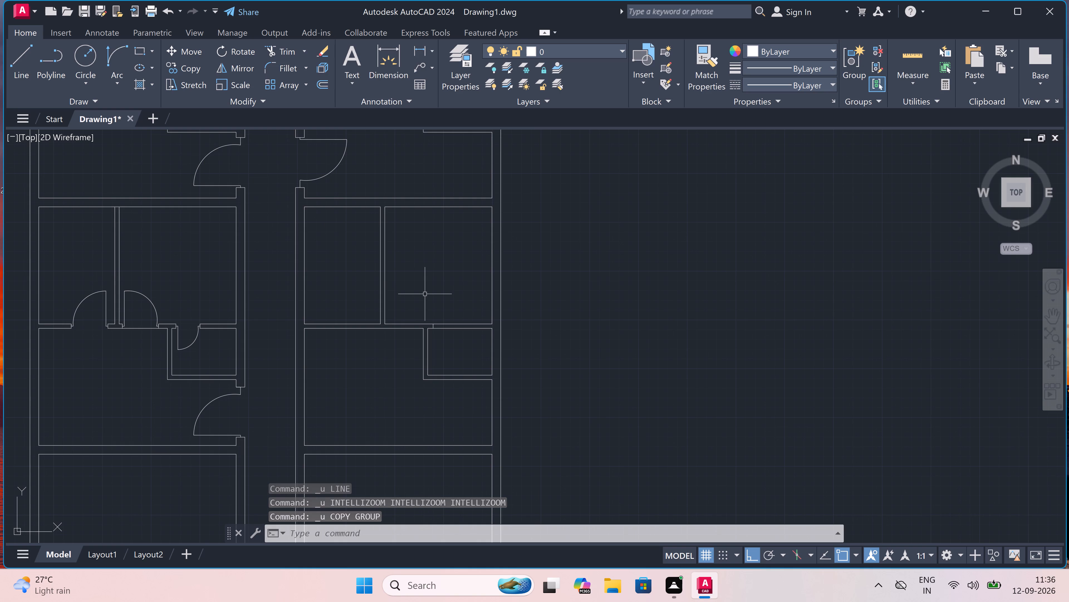
scroll(399, 256, "down", 2)
scroll(381, 148, "up", 2)
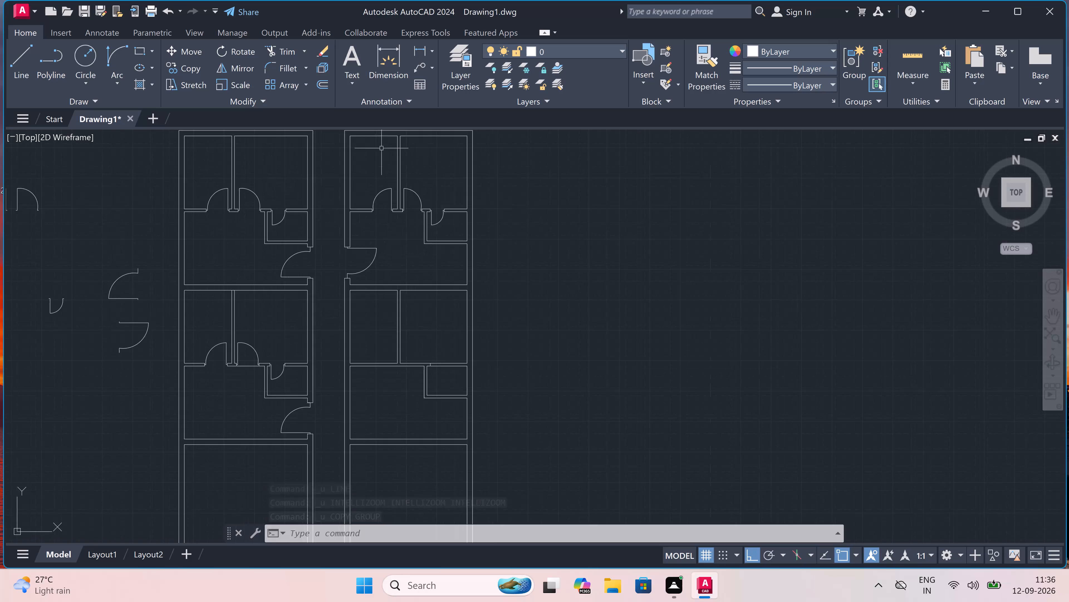
scroll(475, 234, "down", 2)
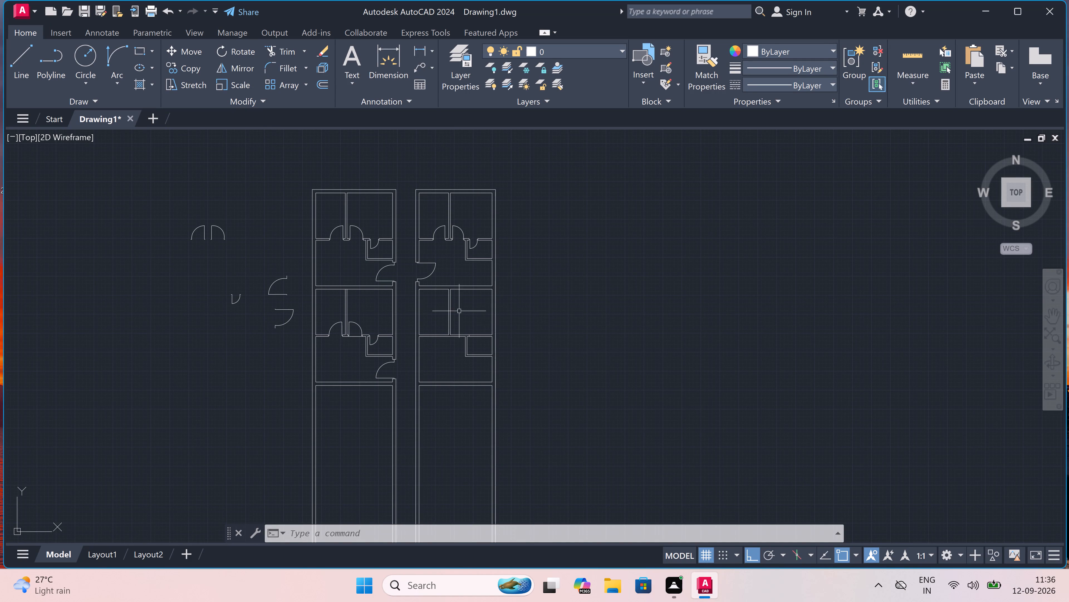
scroll(468, 217, "up", 2)
scroll(478, 282, "up", 3)
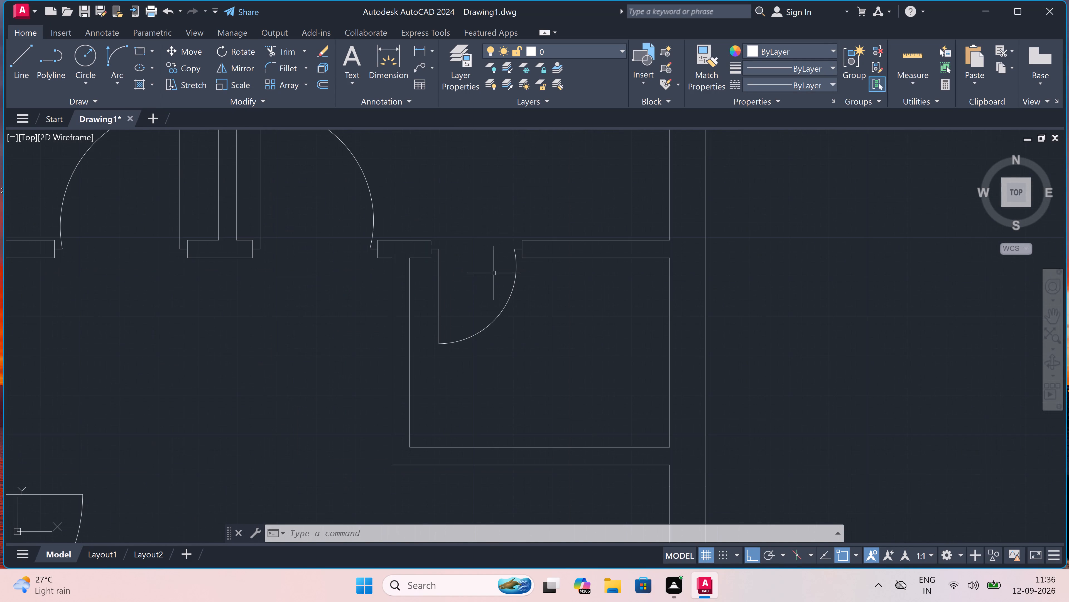
left_click(515, 280)
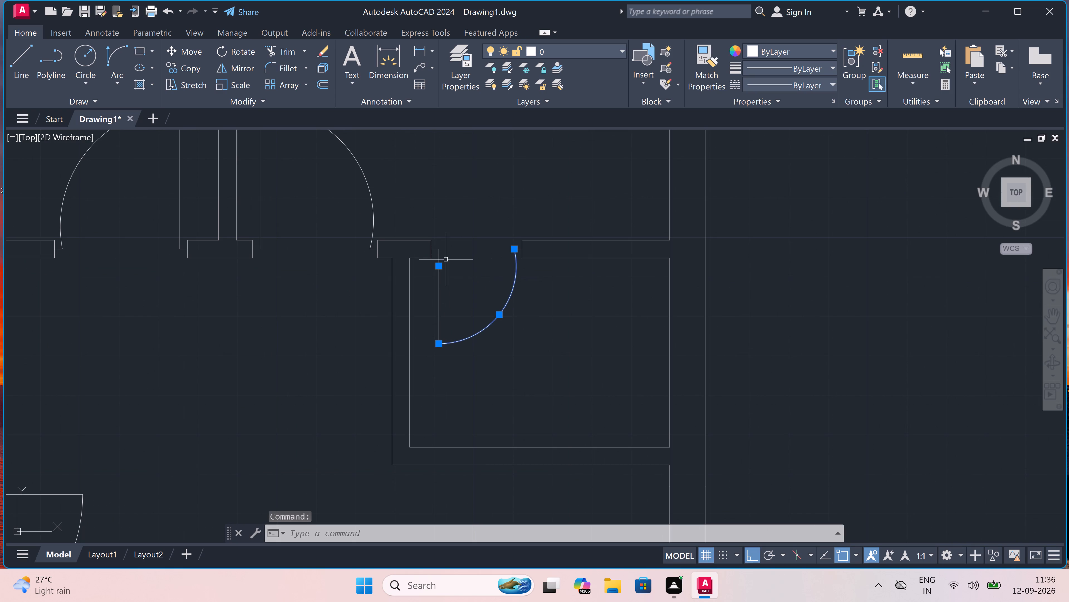
scroll(427, 249, "up", 2)
scroll(452, 242, "up", 2)
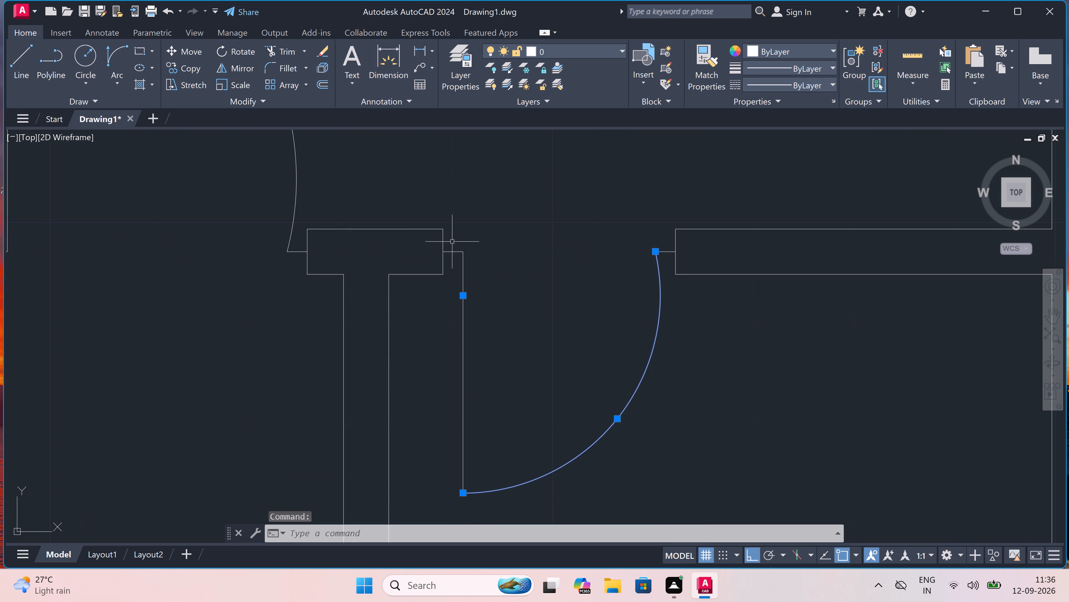
left_click_drag(459, 250, 456, 260)
left_click(443, 282)
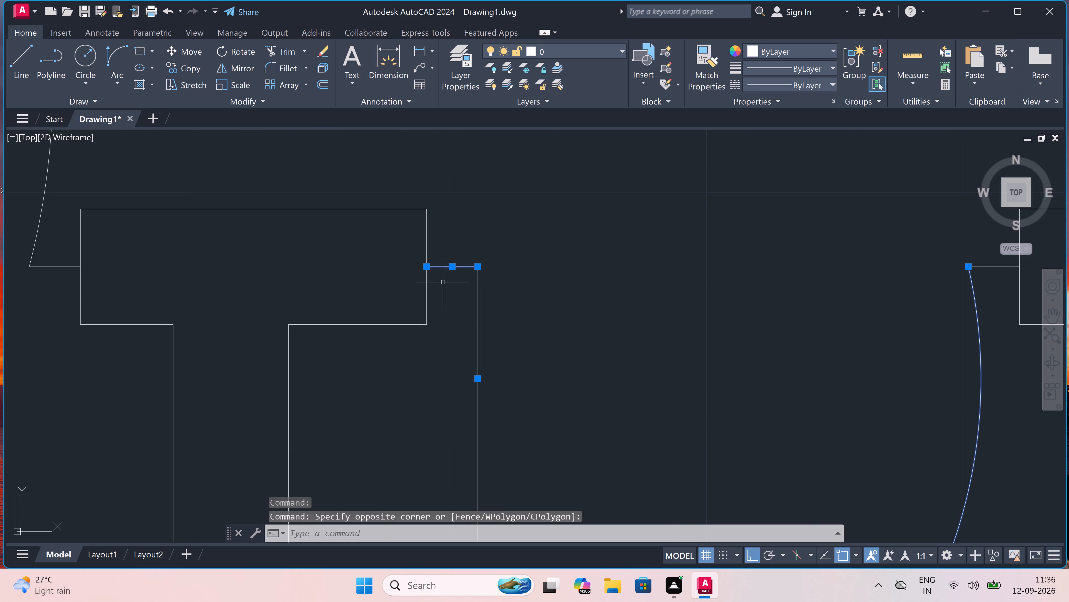
scroll(443, 282, "down", 2)
left_click(457, 288)
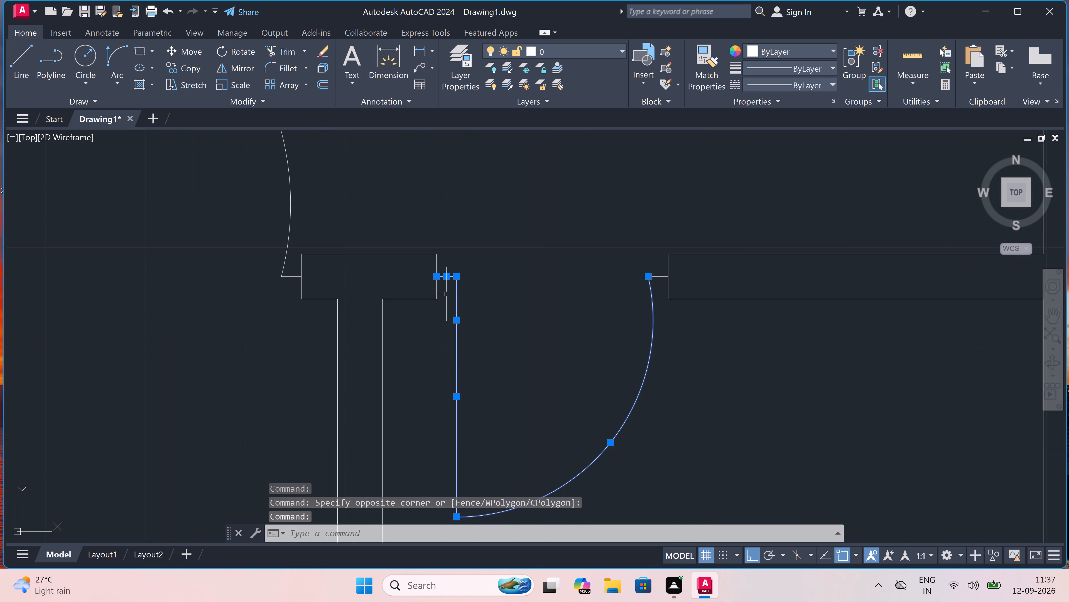
scroll(446, 294, "down", 5)
scroll(472, 294, "up", 8)
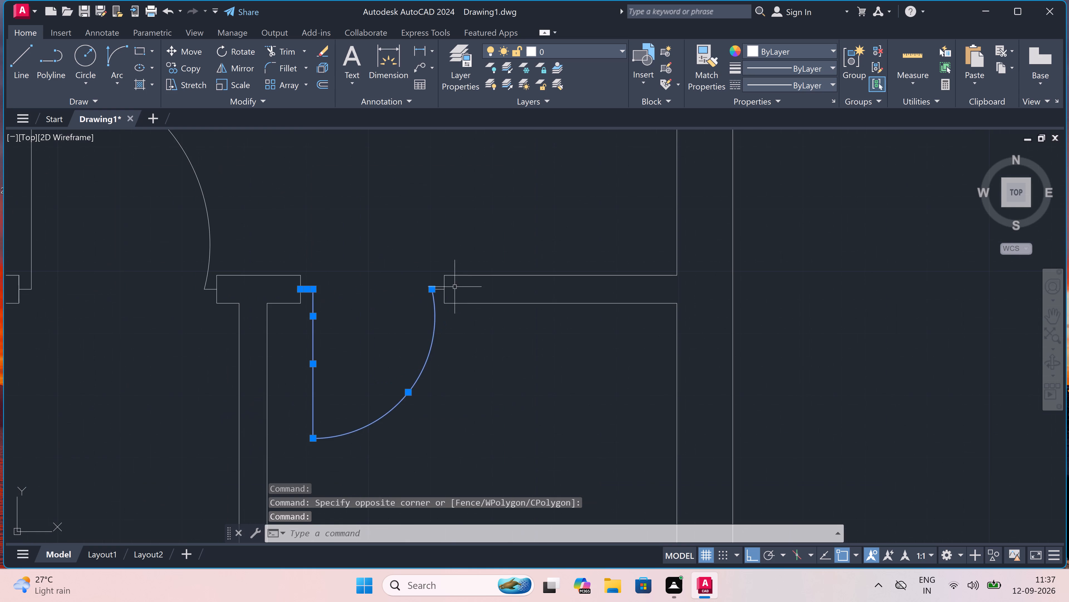
scroll(448, 287, "up", 1)
left_click_drag(370, 288, 359, 305)
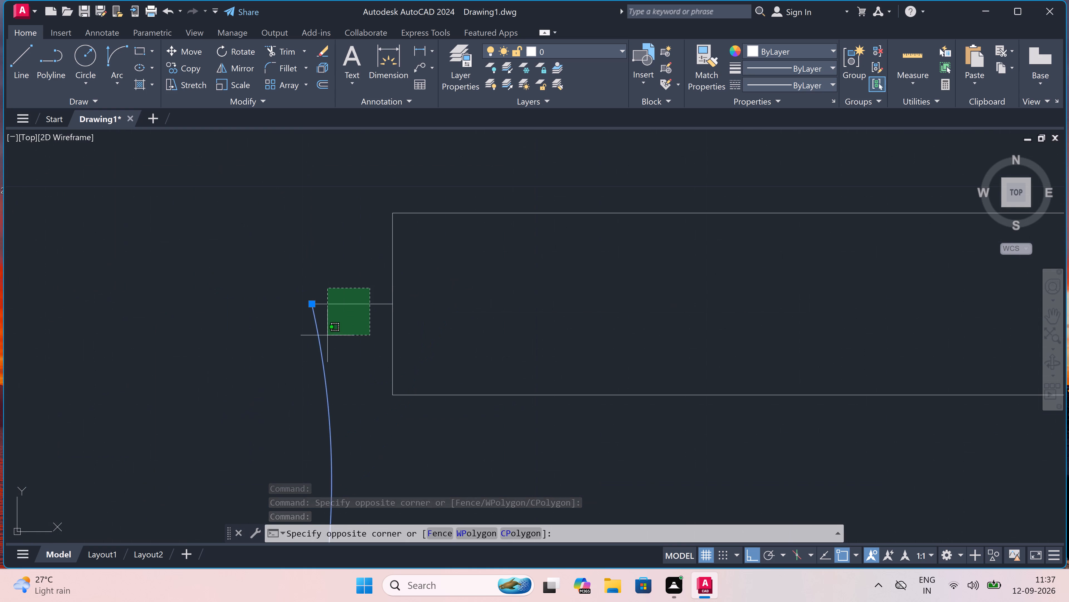
left_click(327, 335)
scroll(327, 332, "down", 4)
scroll(192, 309, "up", 1)
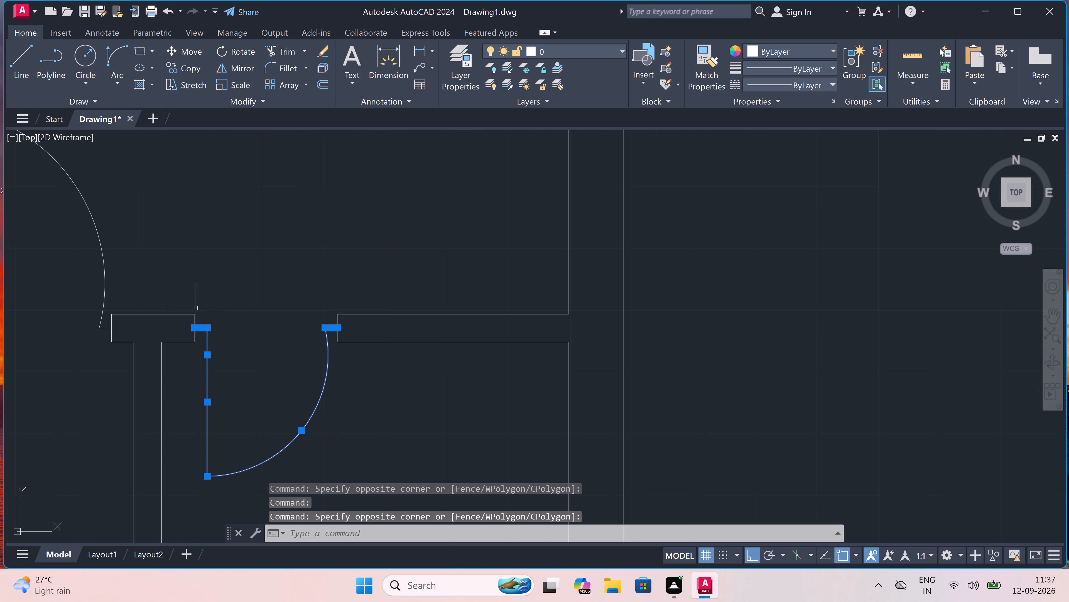
Add the right bedroom's door in the right-hand first unit to the selection, with its arc, leaf and both short jamb lines.
scroll(191, 309, "up", 1)
scroll(205, 339, "down", 7)
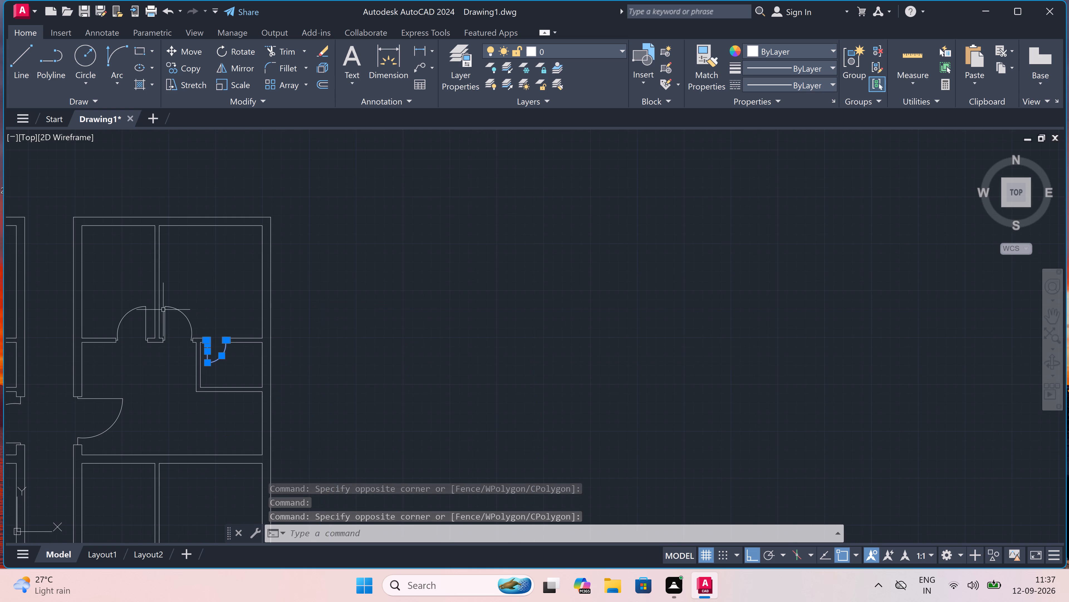
scroll(151, 331, "up", 2)
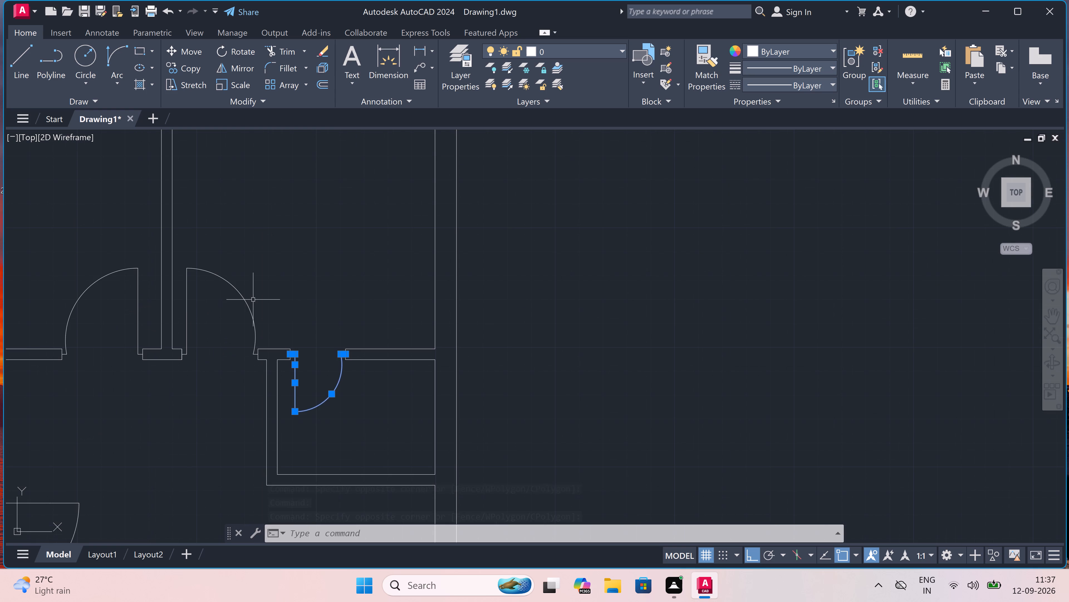
left_click_drag(253, 299, 231, 311)
double_click(173, 311)
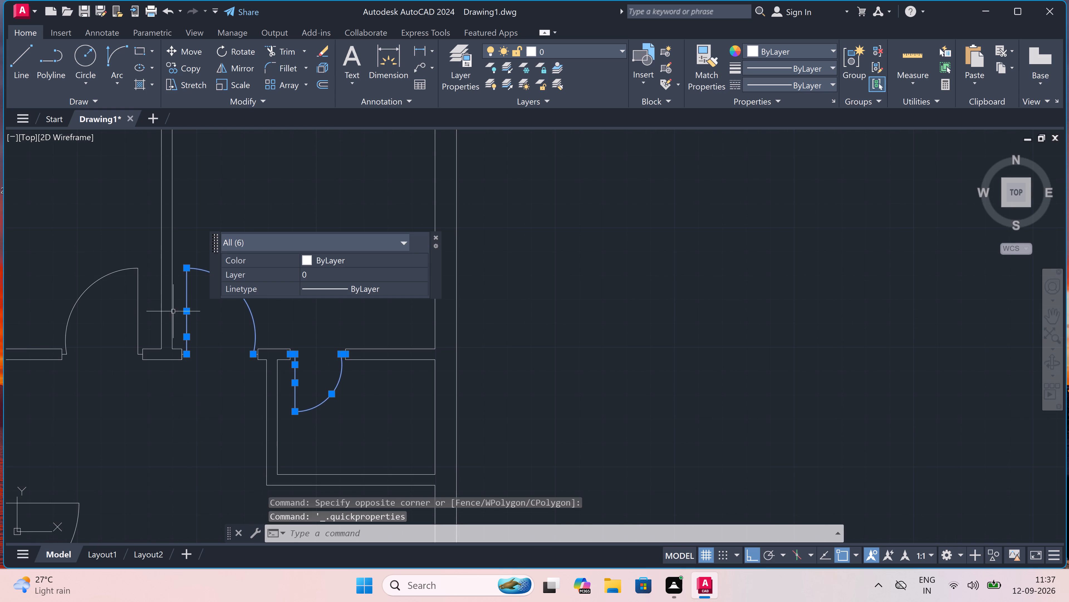
scroll(171, 354, "up", 6)
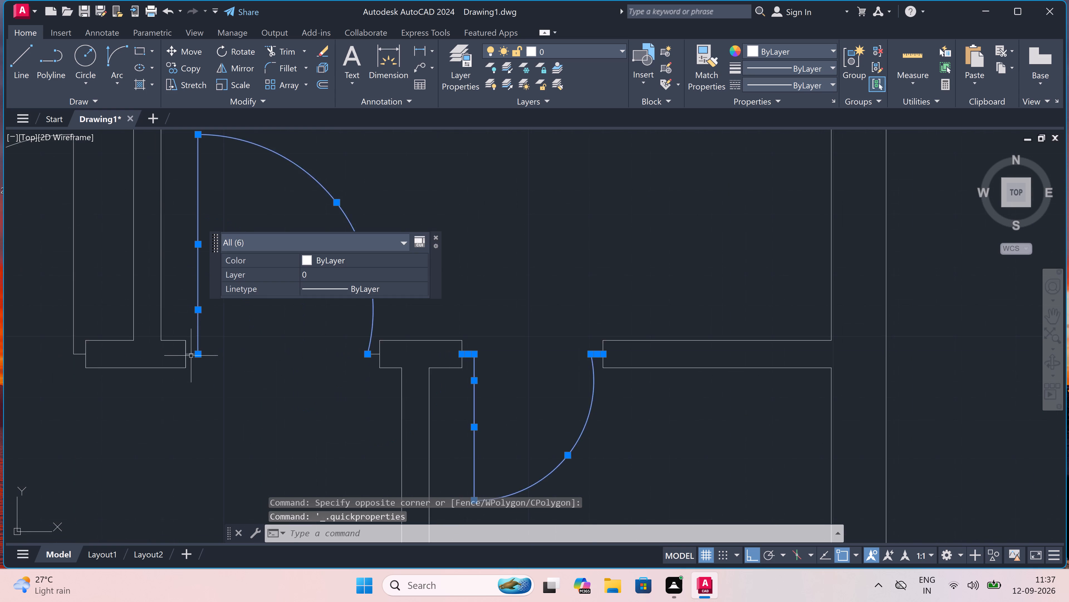
scroll(190, 354, "up", 4)
left_click_drag(198, 332, 190, 349)
left_click(136, 385)
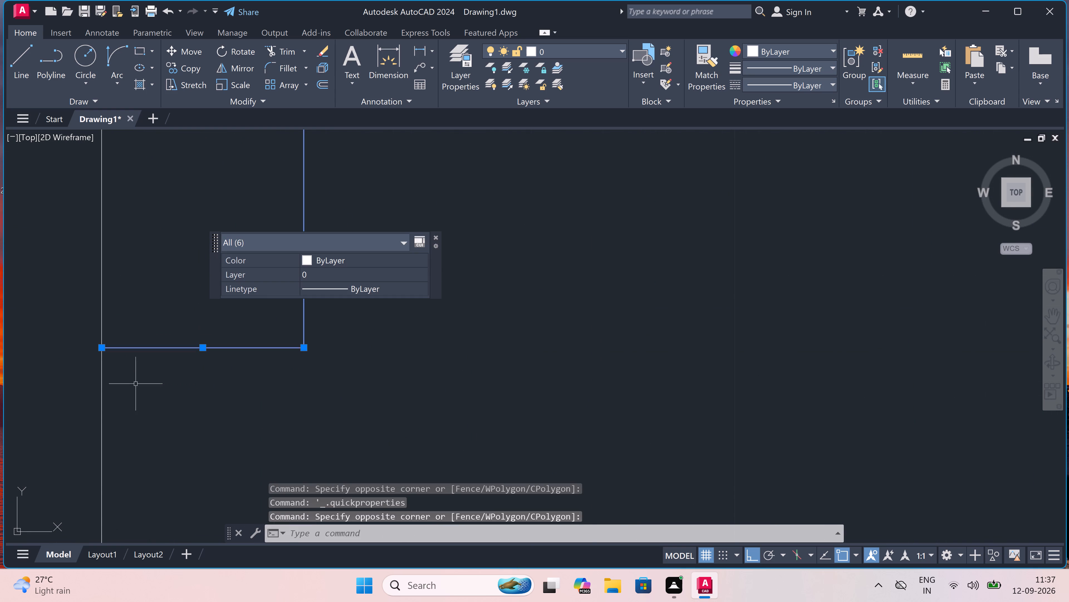
scroll(137, 377, "down", 8)
scroll(189, 379, "up", 4)
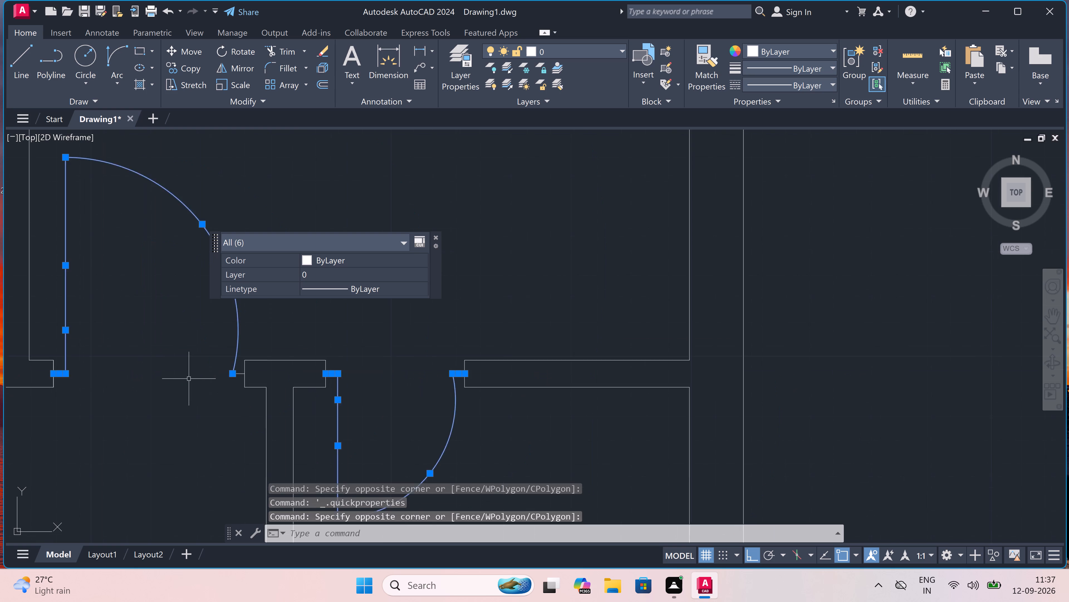
scroll(189, 379, "up", 2)
scroll(244, 380, "down", 2)
scroll(343, 373, "up", 1)
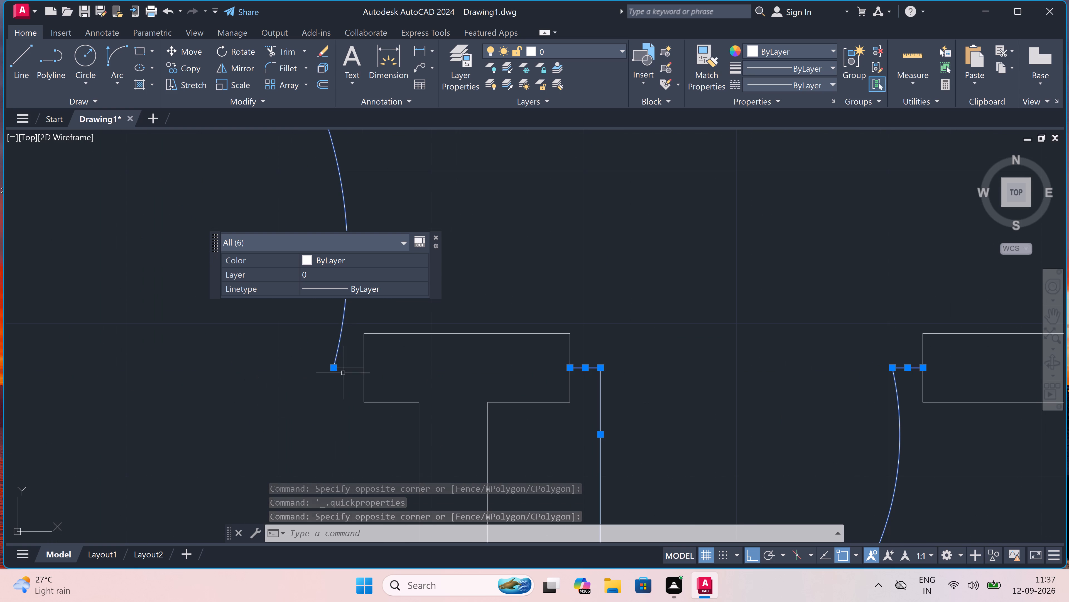
left_click_drag(356, 358, 354, 360)
left_click(326, 370)
scroll(323, 368, "down", 2)
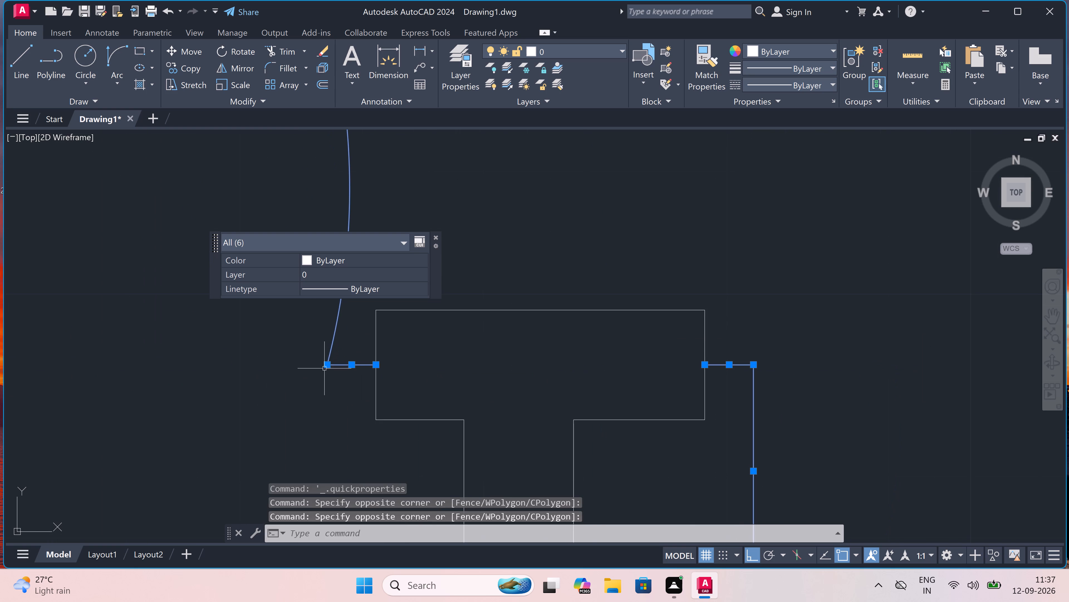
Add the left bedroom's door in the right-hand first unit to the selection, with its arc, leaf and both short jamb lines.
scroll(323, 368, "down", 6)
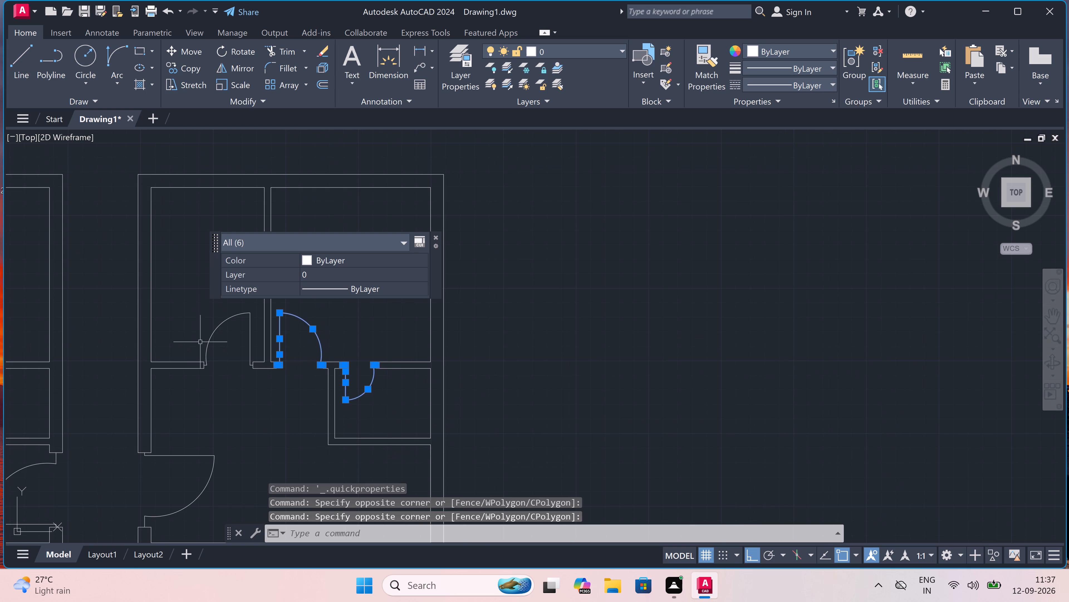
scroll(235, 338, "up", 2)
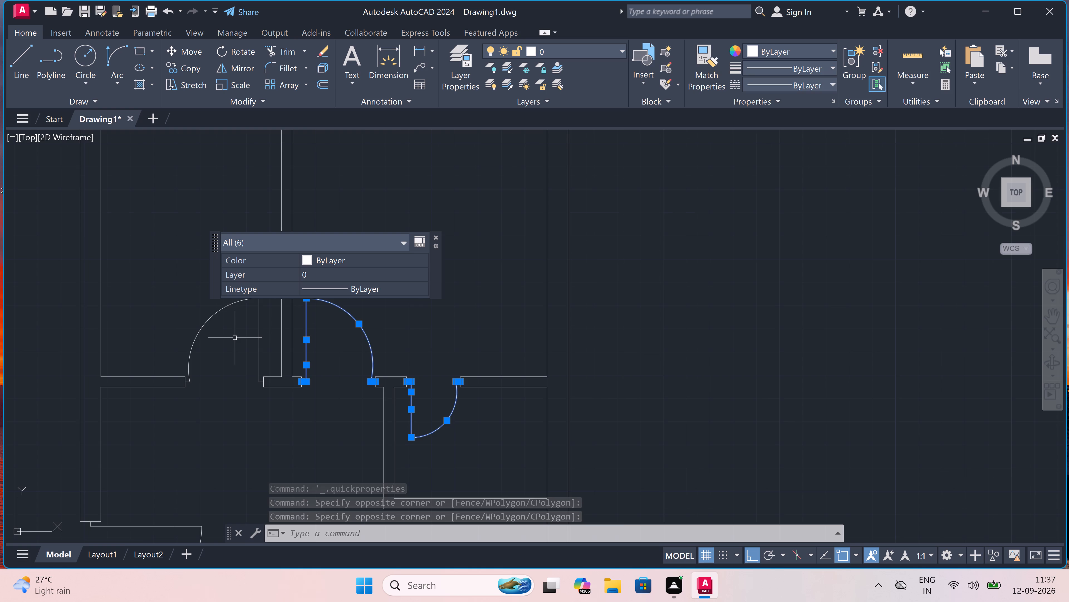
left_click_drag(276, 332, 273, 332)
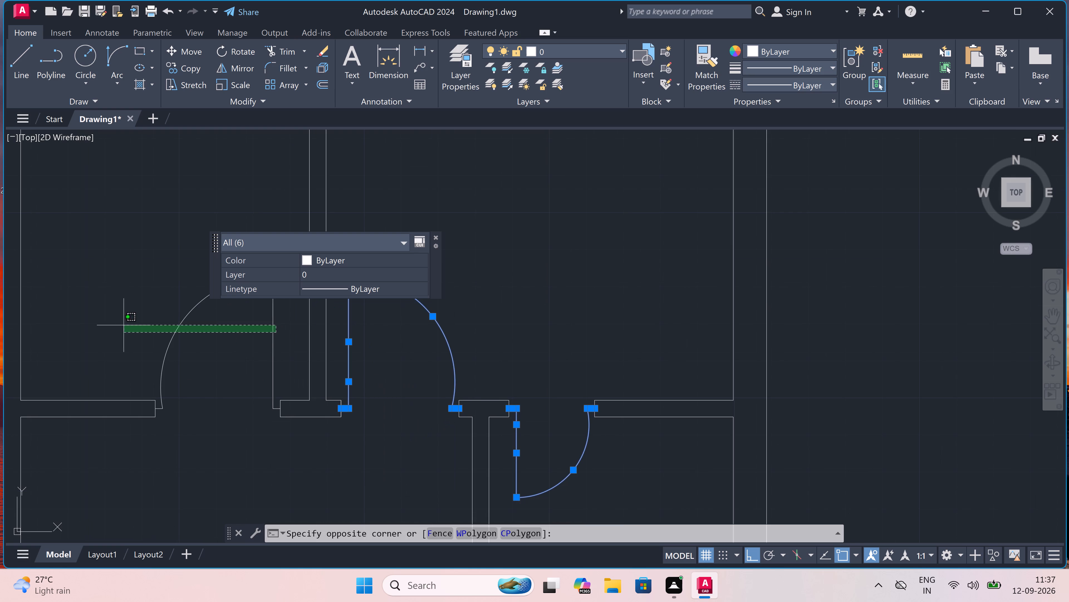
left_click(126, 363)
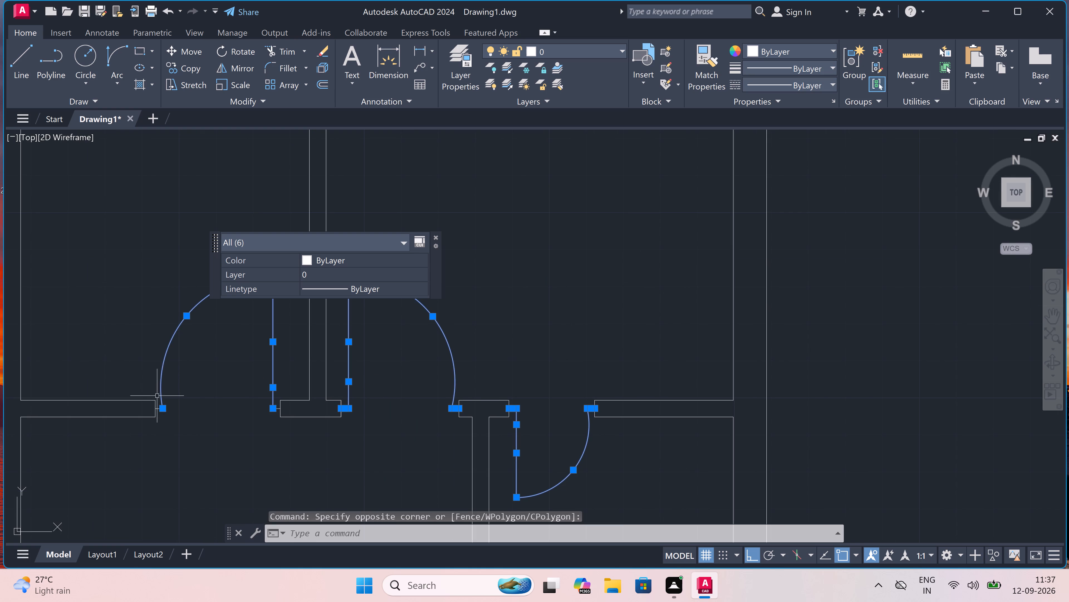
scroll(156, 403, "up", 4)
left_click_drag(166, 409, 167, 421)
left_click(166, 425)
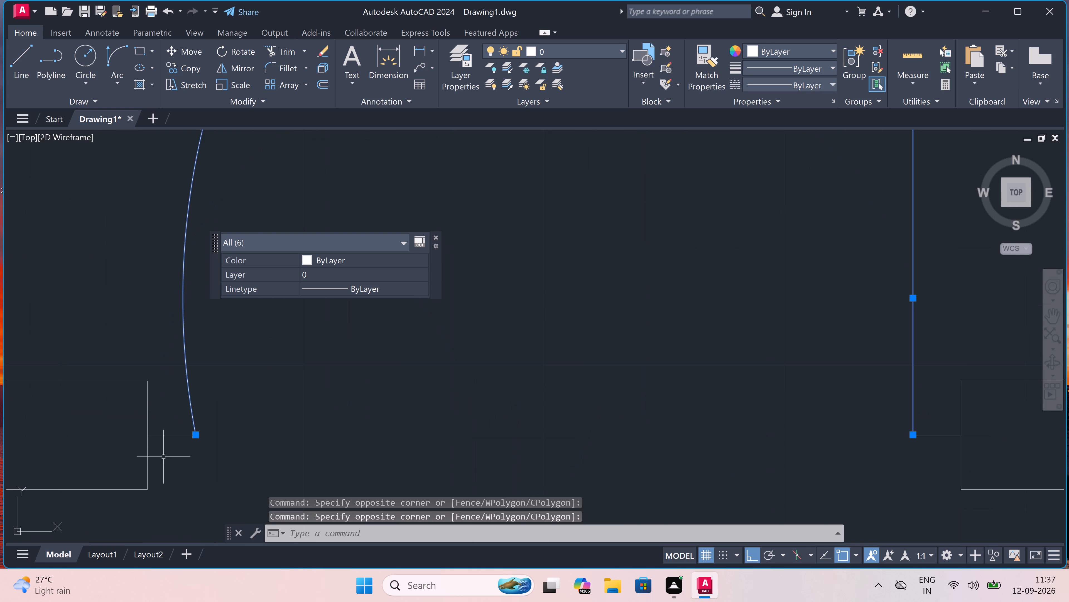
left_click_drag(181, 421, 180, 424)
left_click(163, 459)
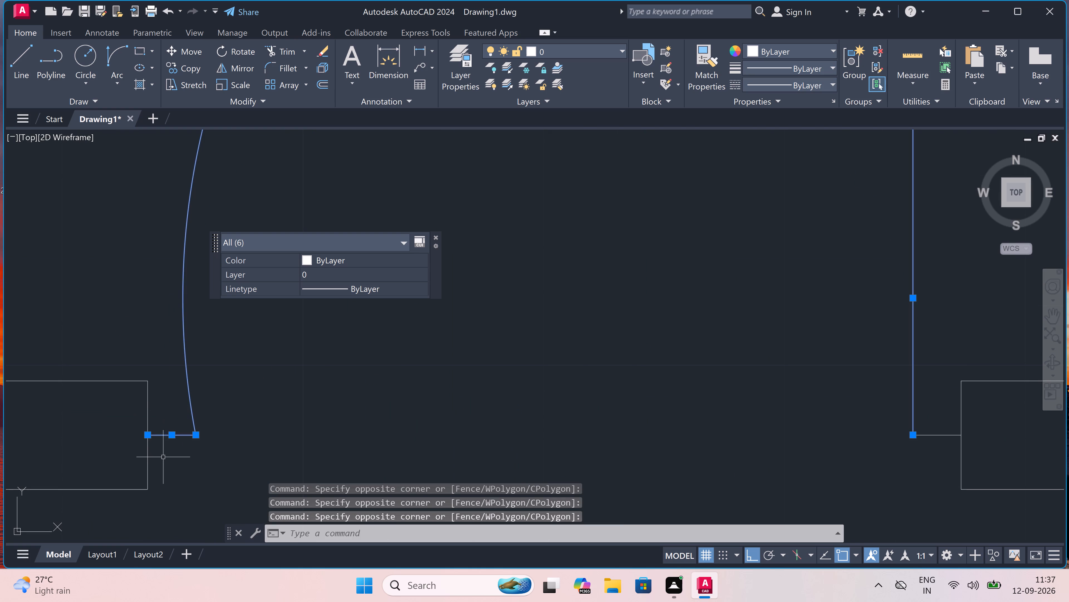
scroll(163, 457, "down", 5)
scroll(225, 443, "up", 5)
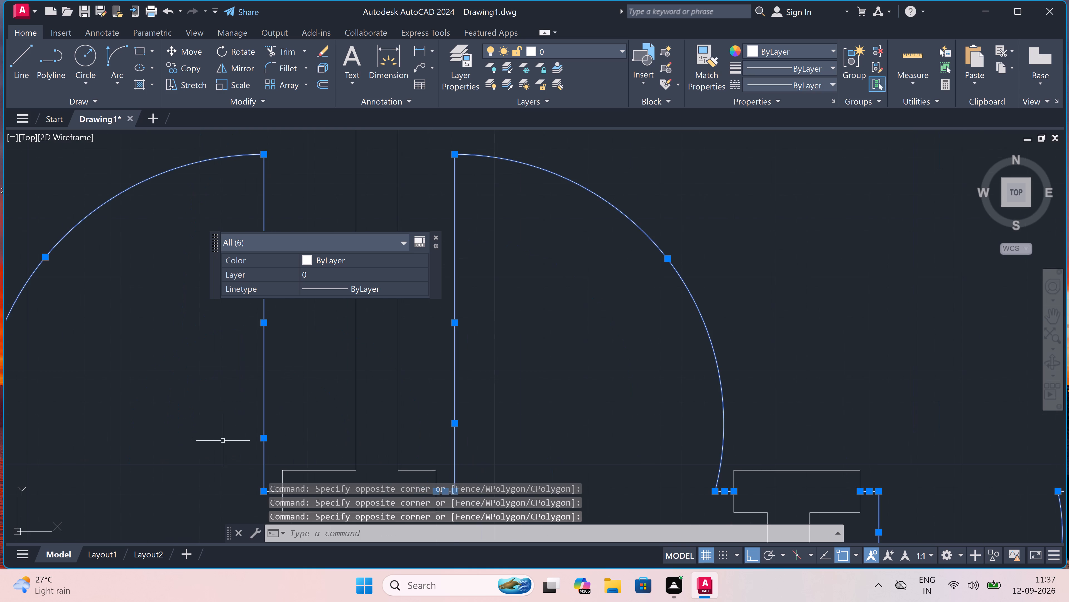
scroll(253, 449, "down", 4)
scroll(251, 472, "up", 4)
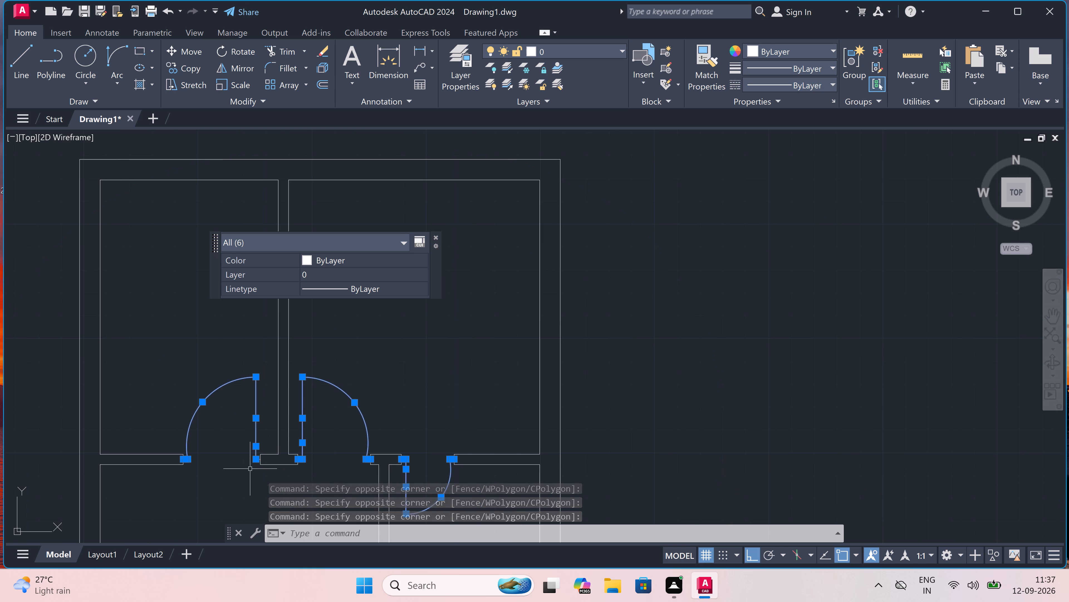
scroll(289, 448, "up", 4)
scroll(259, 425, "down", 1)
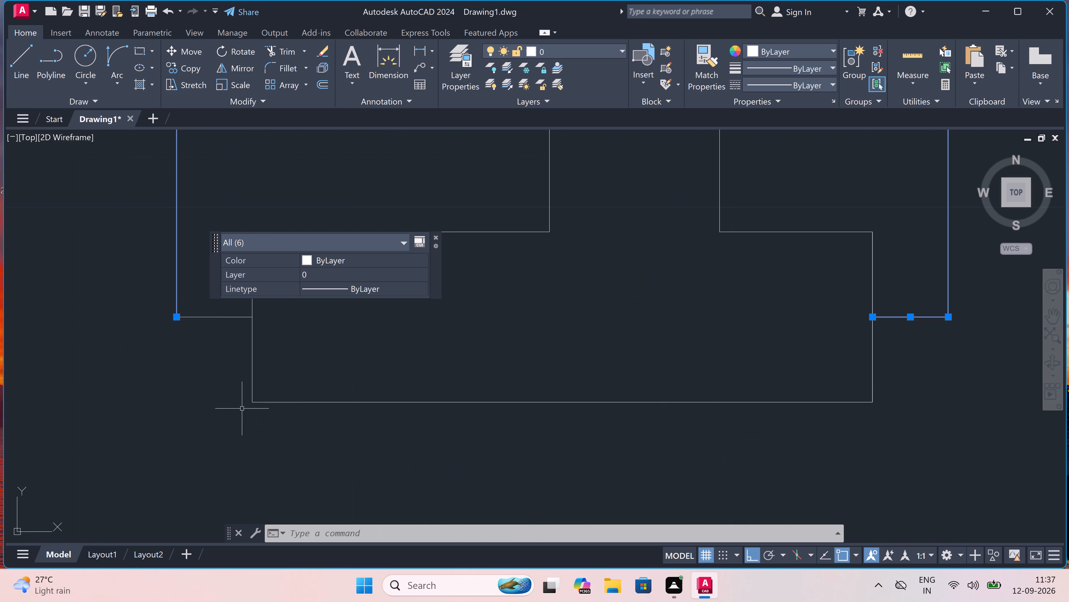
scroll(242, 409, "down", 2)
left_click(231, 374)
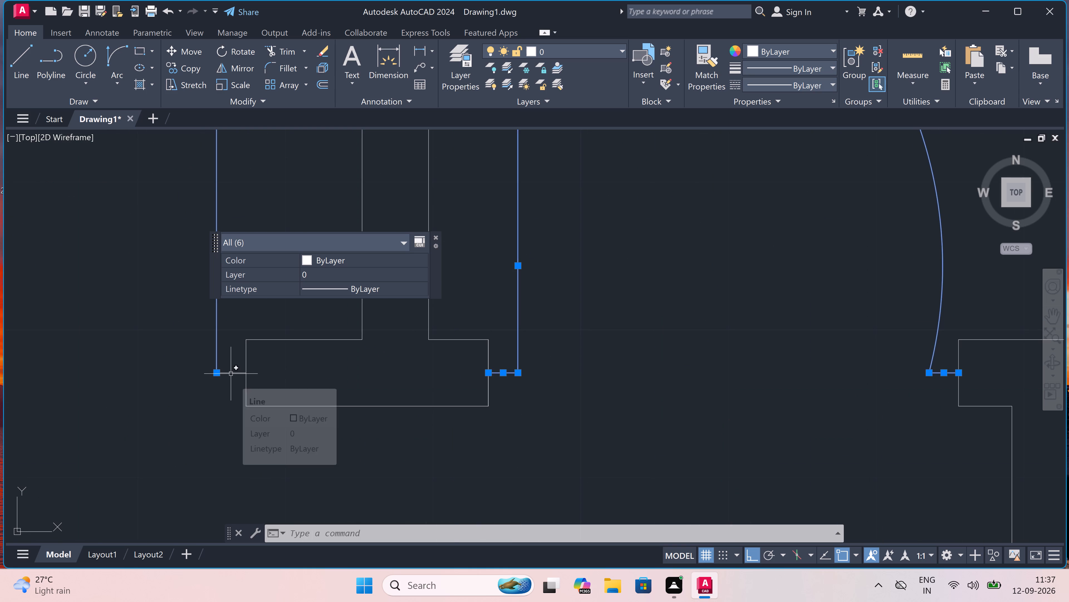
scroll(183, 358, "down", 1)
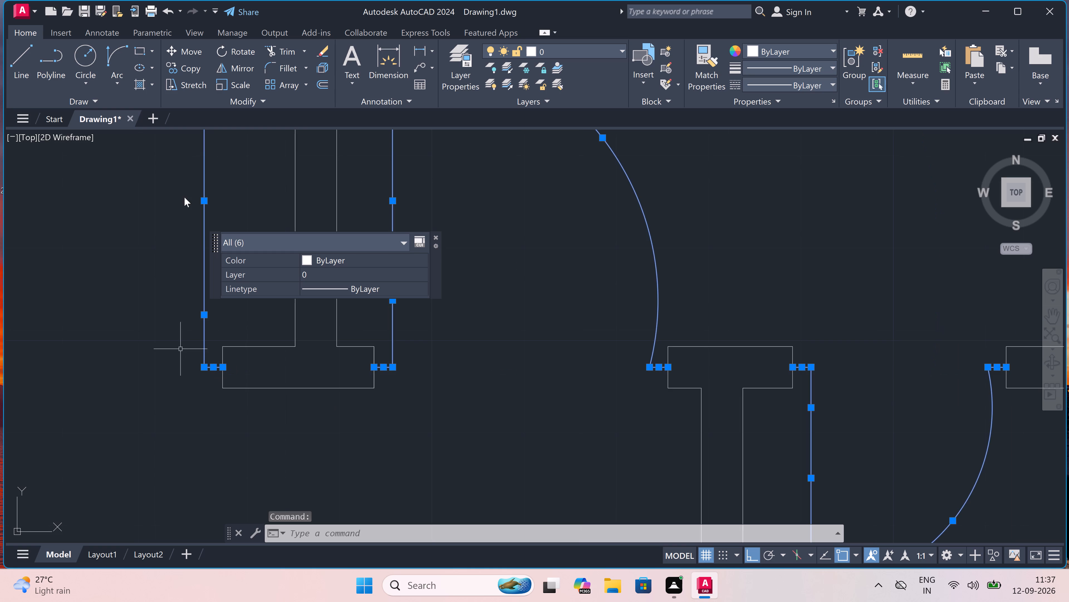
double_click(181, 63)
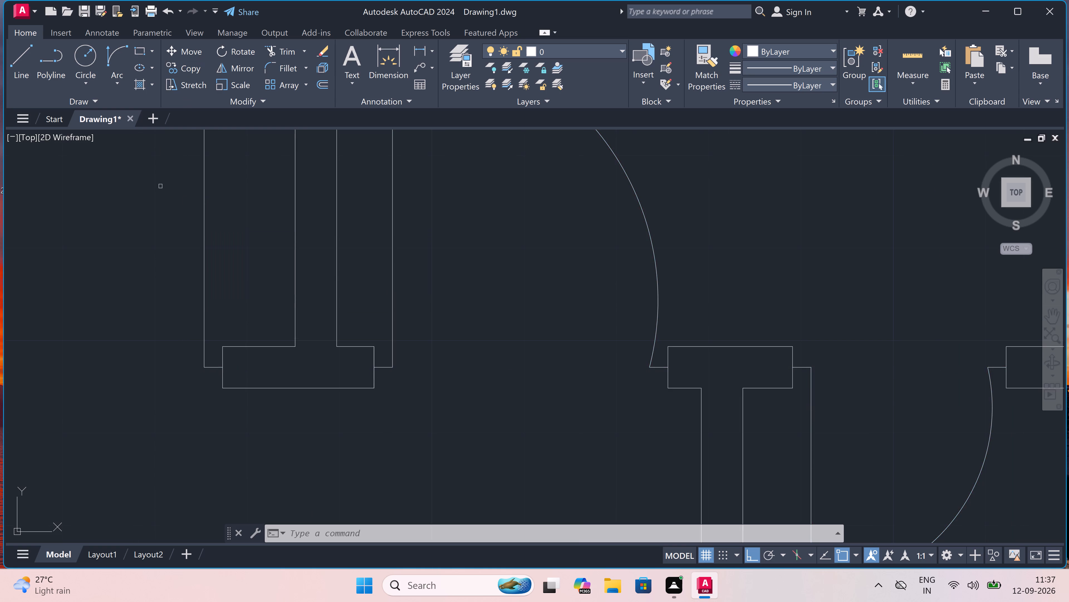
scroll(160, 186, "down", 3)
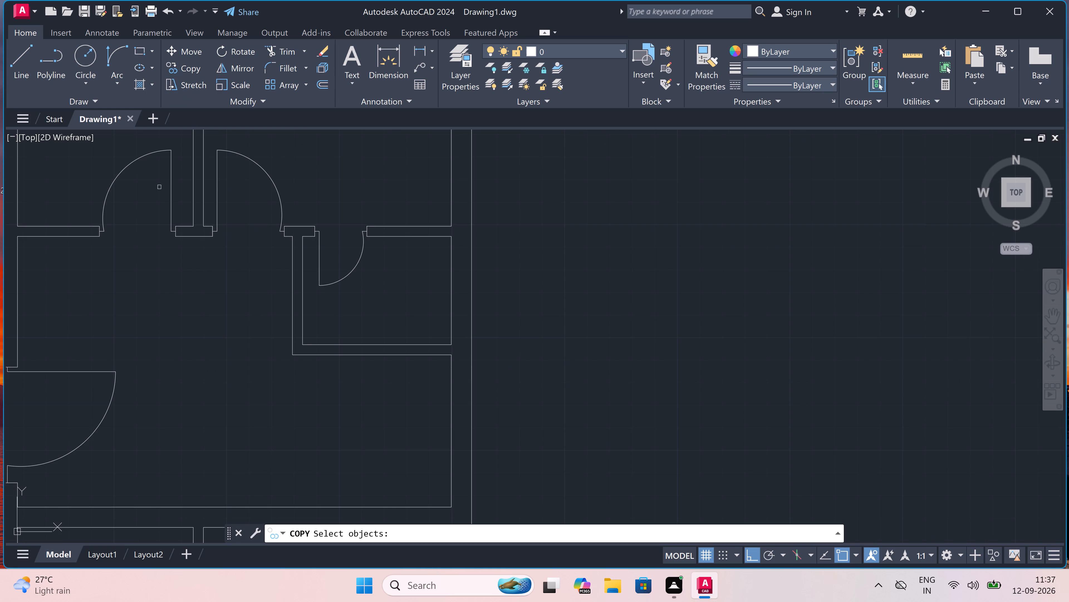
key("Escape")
Select the left bedroom's door in the right-hand first unit, including its arc, leaf and the short jamb line at the arc's end.
left_click_drag(175, 175, 168, 176)
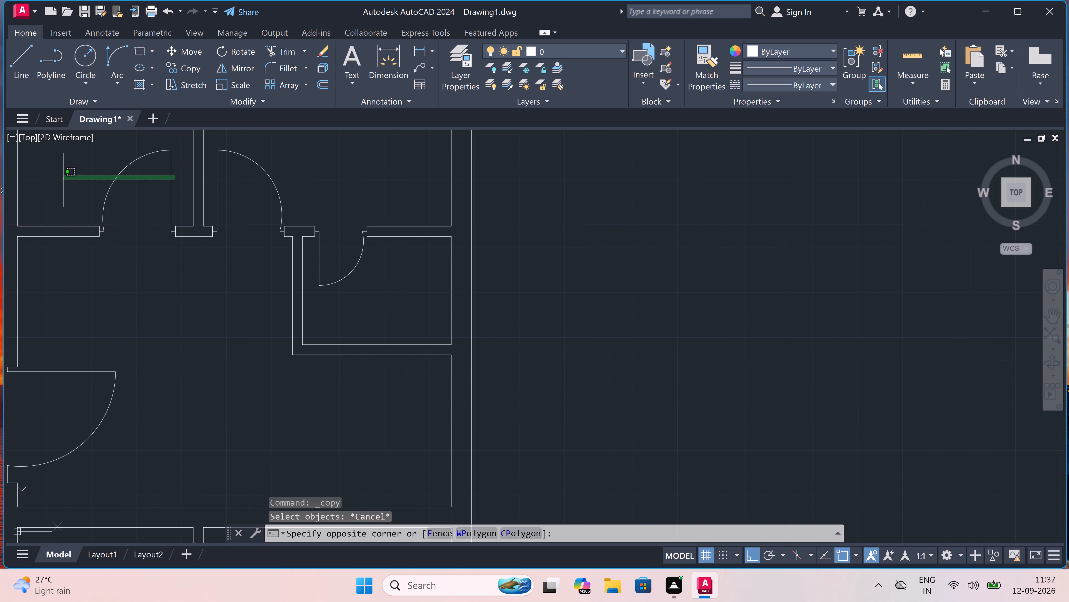
left_click(69, 203)
scroll(80, 240, "up", 4)
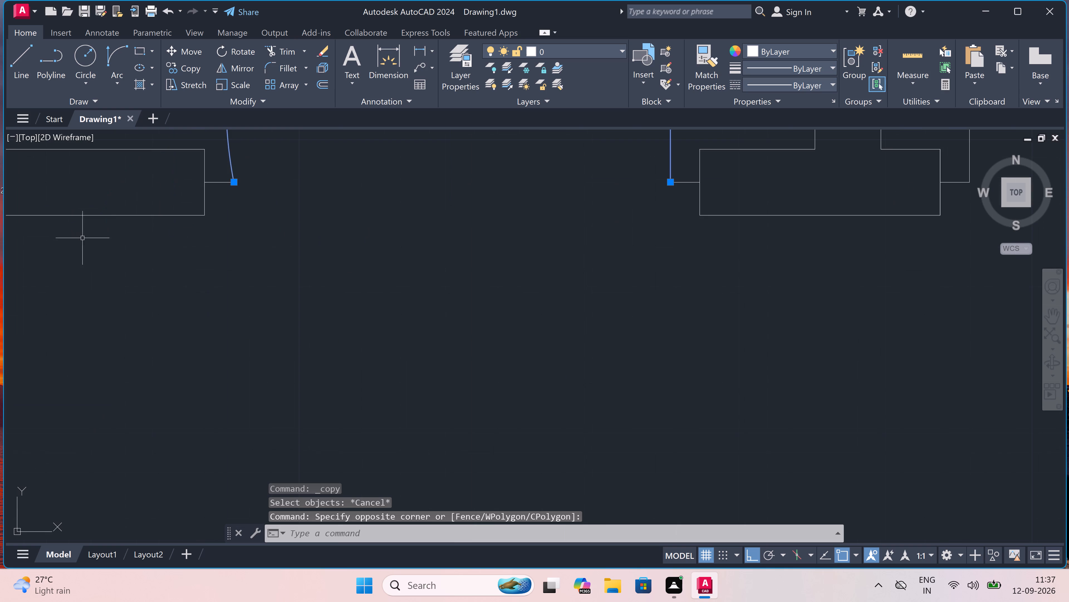
scroll(130, 208, "down", 3)
scroll(136, 200, "up", 4)
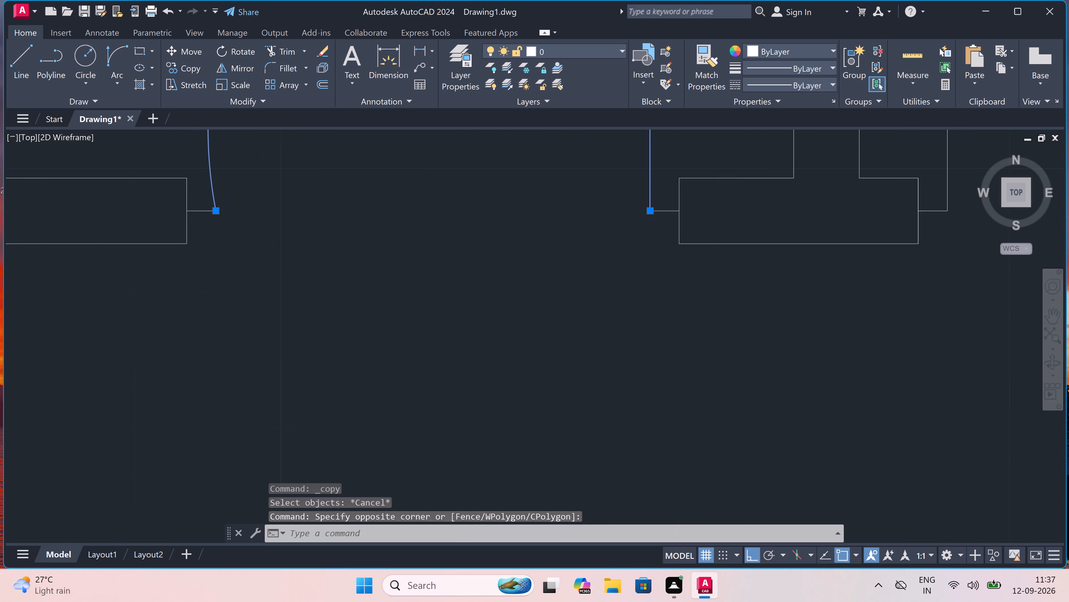
left_click(239, 214)
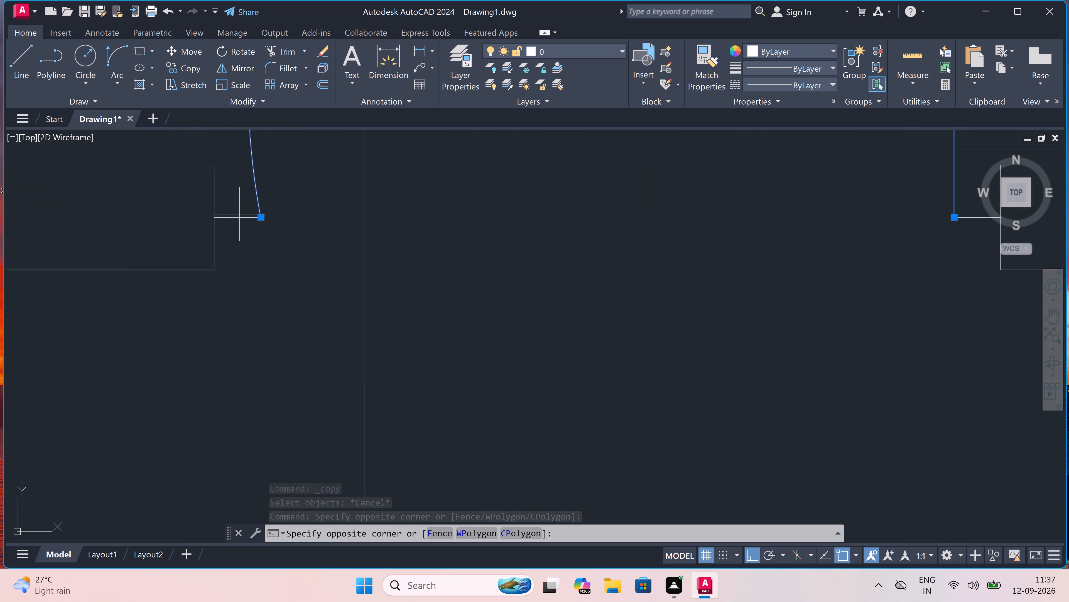
left_click(235, 223)
scroll(235, 223, "down", 4)
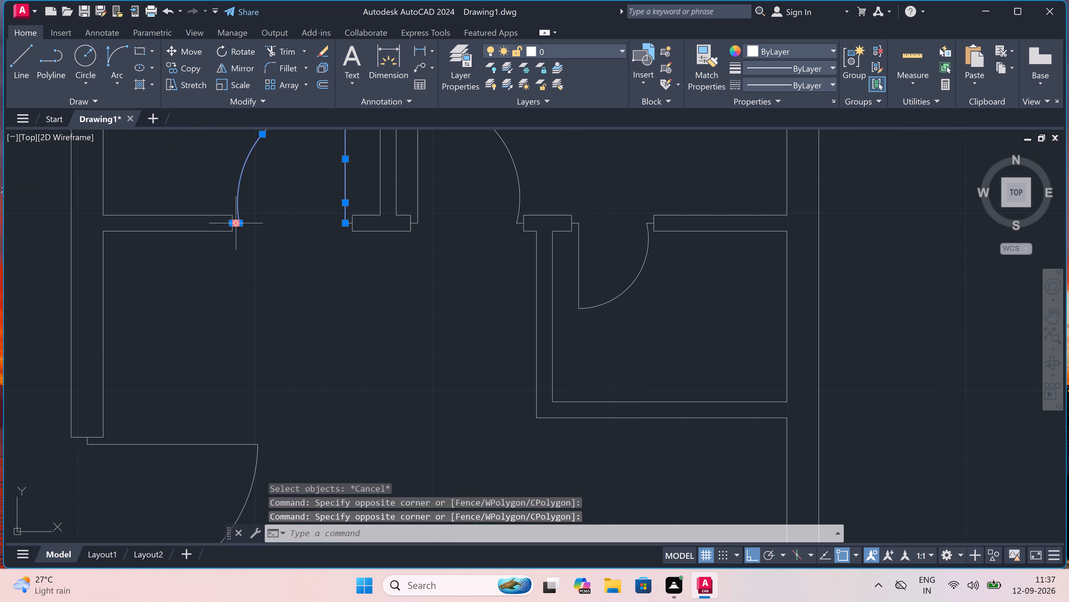
scroll(235, 224, "down", 2)
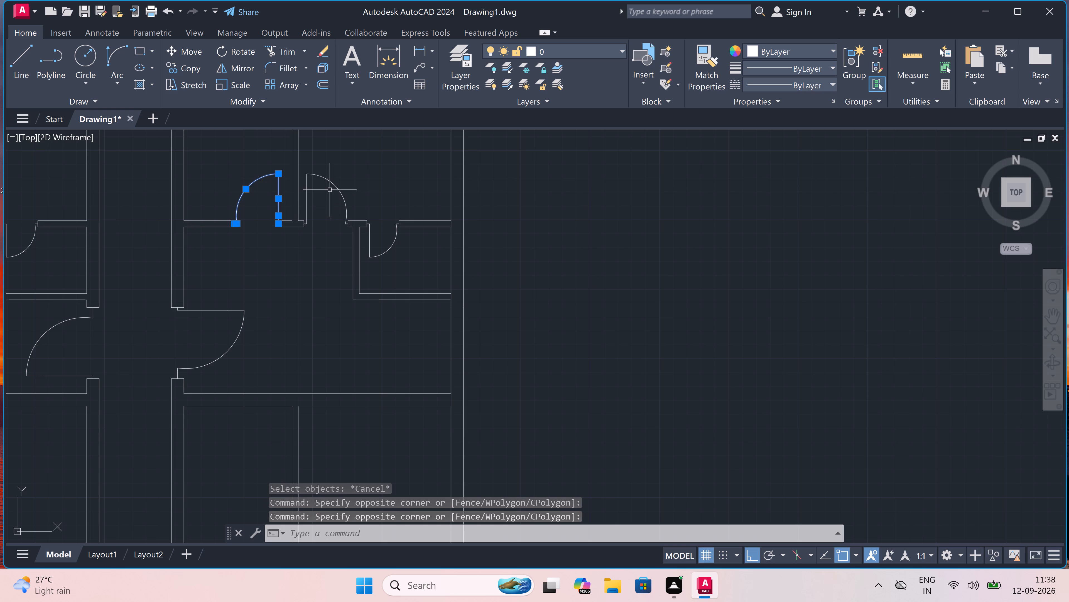
Add the right bedroom's door in the right-hand first unit to the selection, with its arc, leaf and both short jamb lines.
left_click_drag(336, 171, 318, 185)
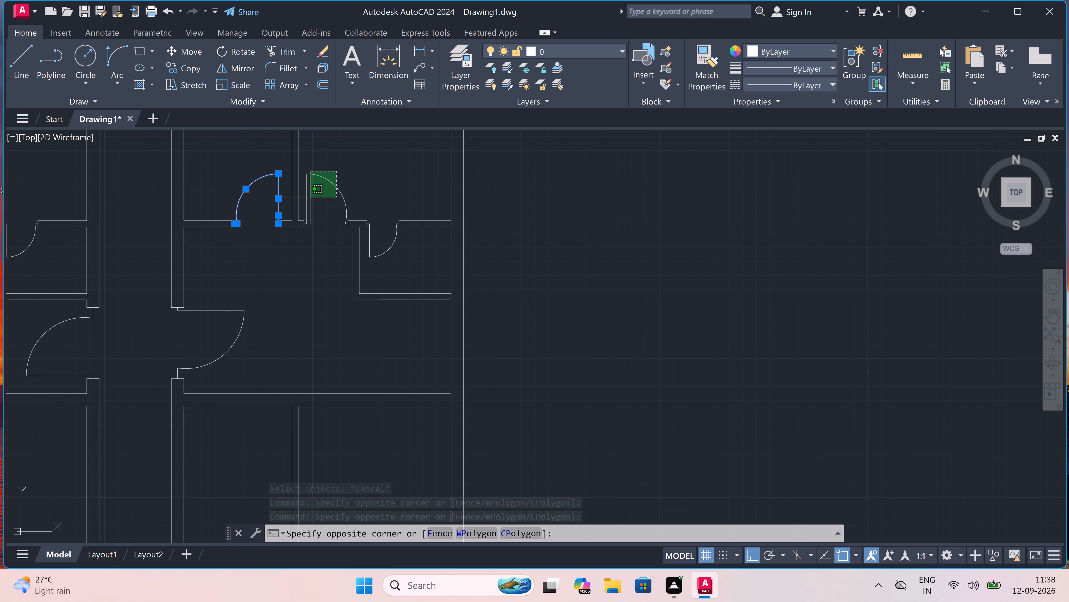
left_click(305, 195)
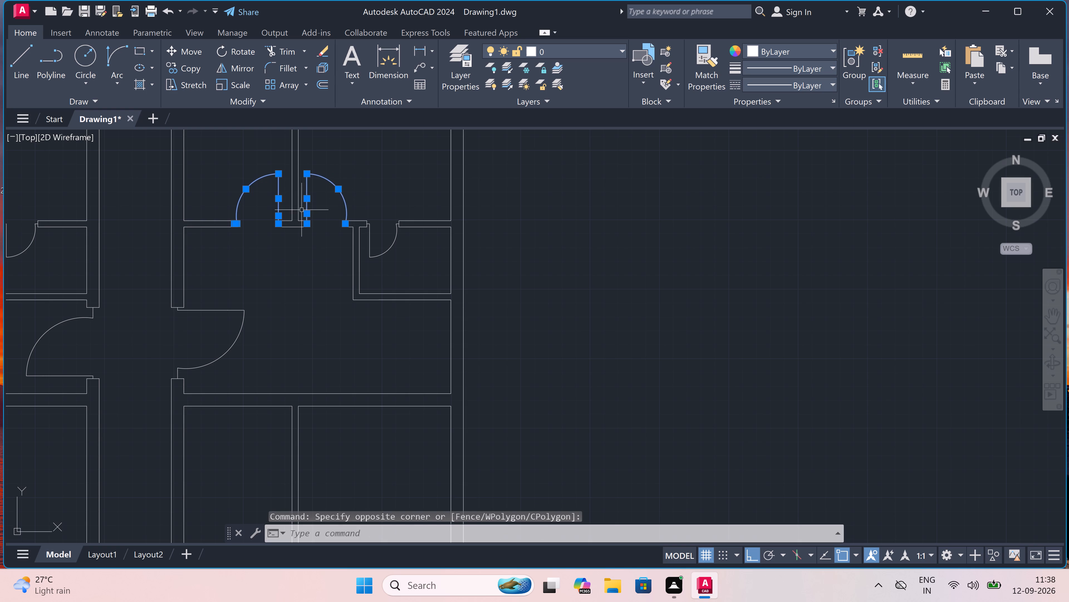
scroll(308, 224, "up", 4)
scroll(268, 222, "up", 2)
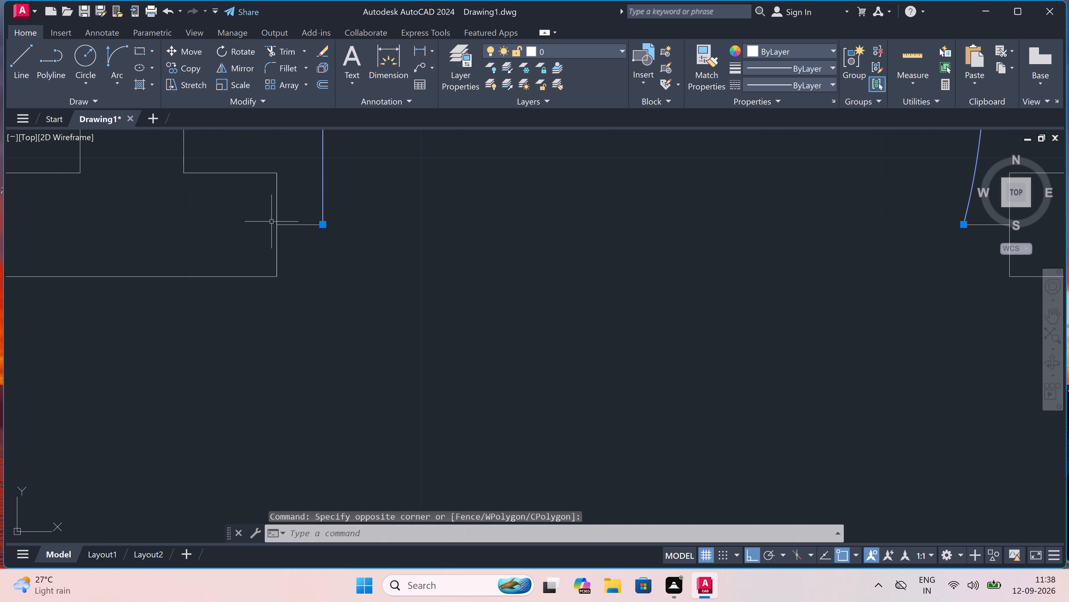
left_click_drag(321, 218, 317, 221)
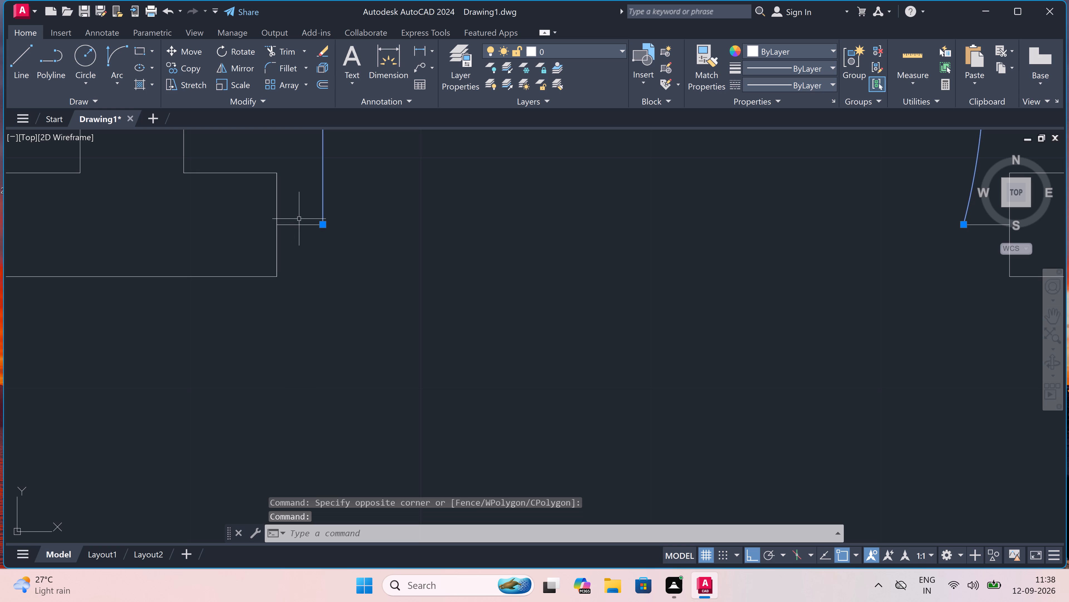
left_click(295, 225)
scroll(295, 225, "down", 5)
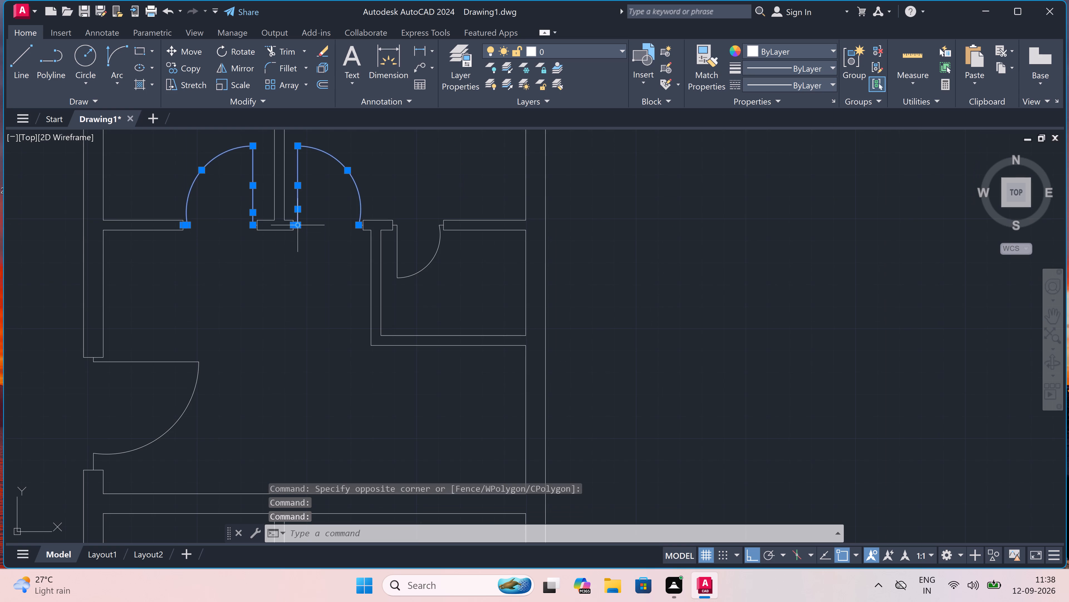
scroll(364, 227, "up", 4)
scroll(336, 208, "up", 2)
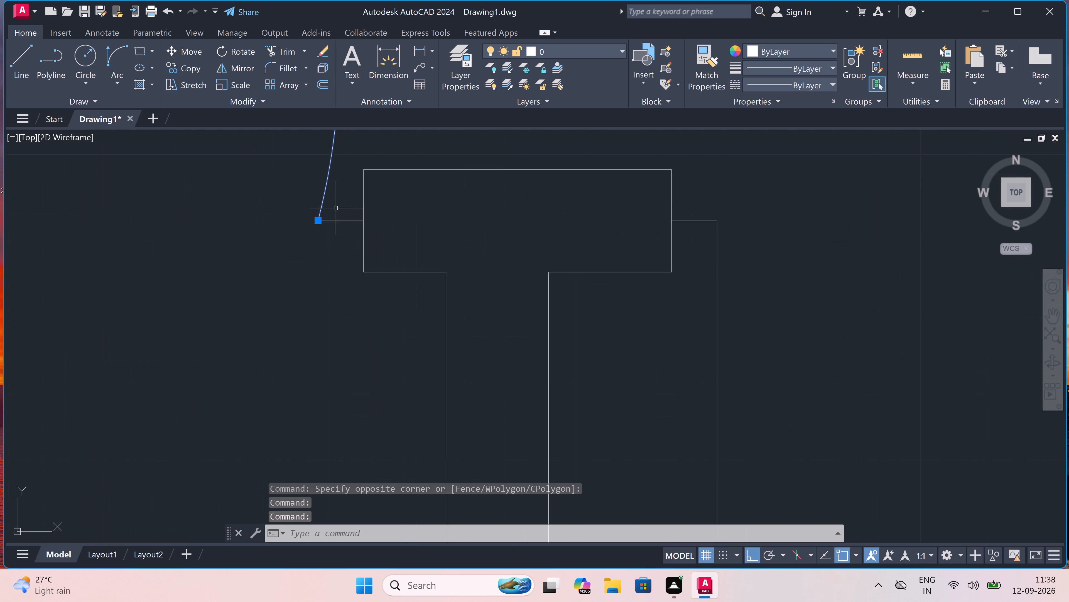
left_click(338, 228)
scroll(203, 238, "down", 4)
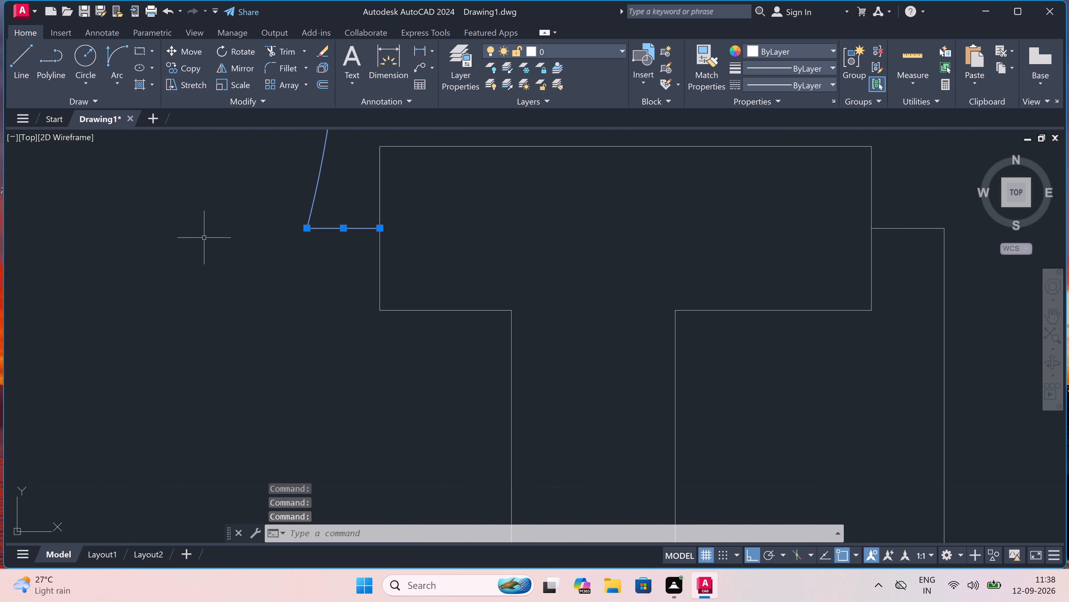
scroll(203, 239, "down", 1)
Add the small room's door in the right-hand first unit to the selection, with its arc, leaf and both short jamb lines.
scroll(274, 234, "up", 4)
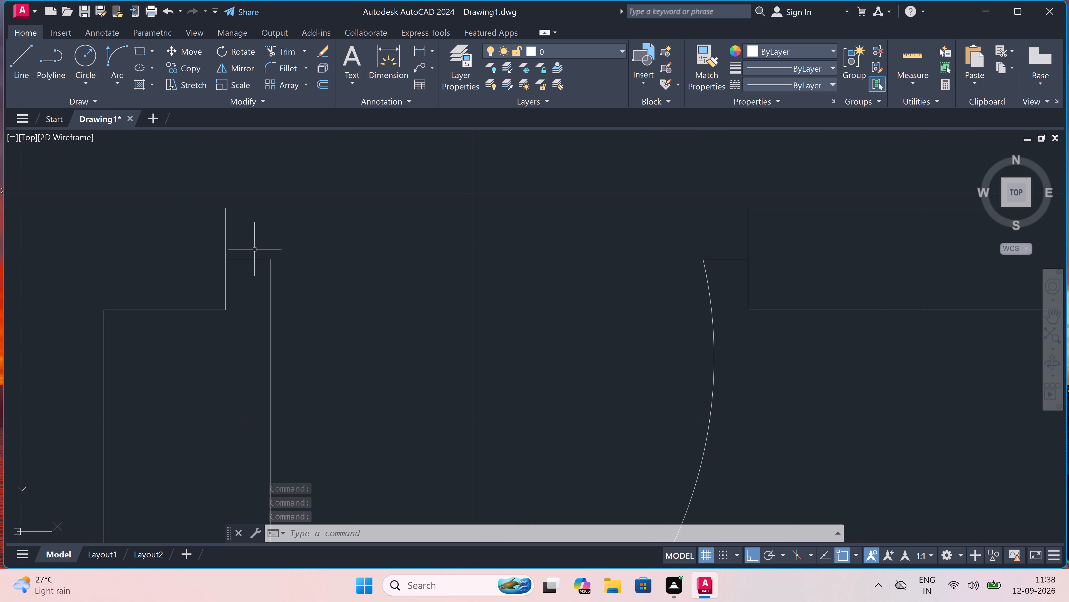
left_click(250, 256)
left_click(255, 271)
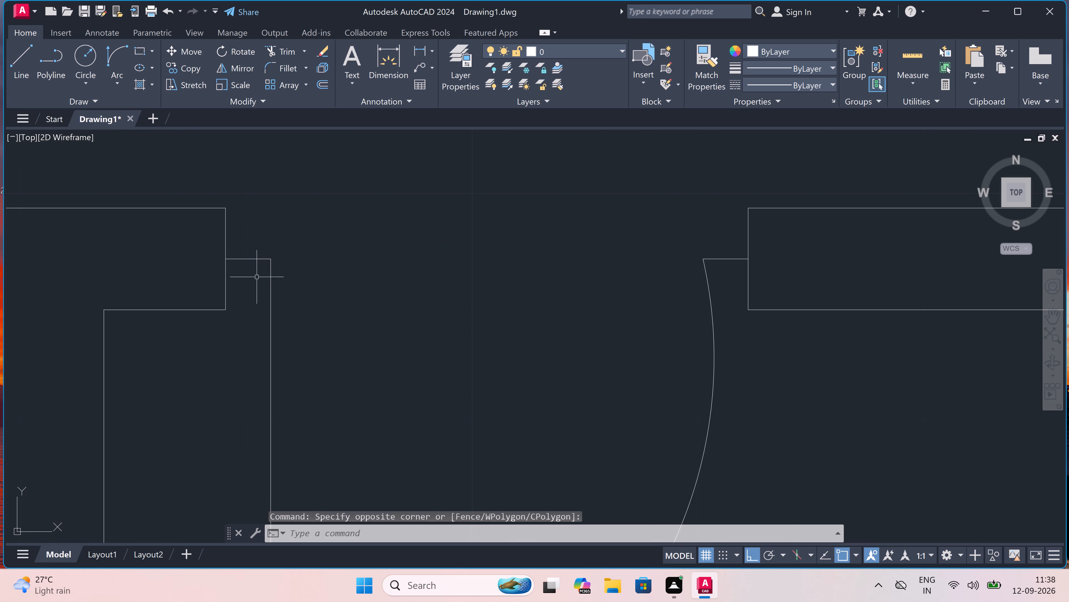
left_click_drag(254, 253, 252, 256)
left_click(250, 260)
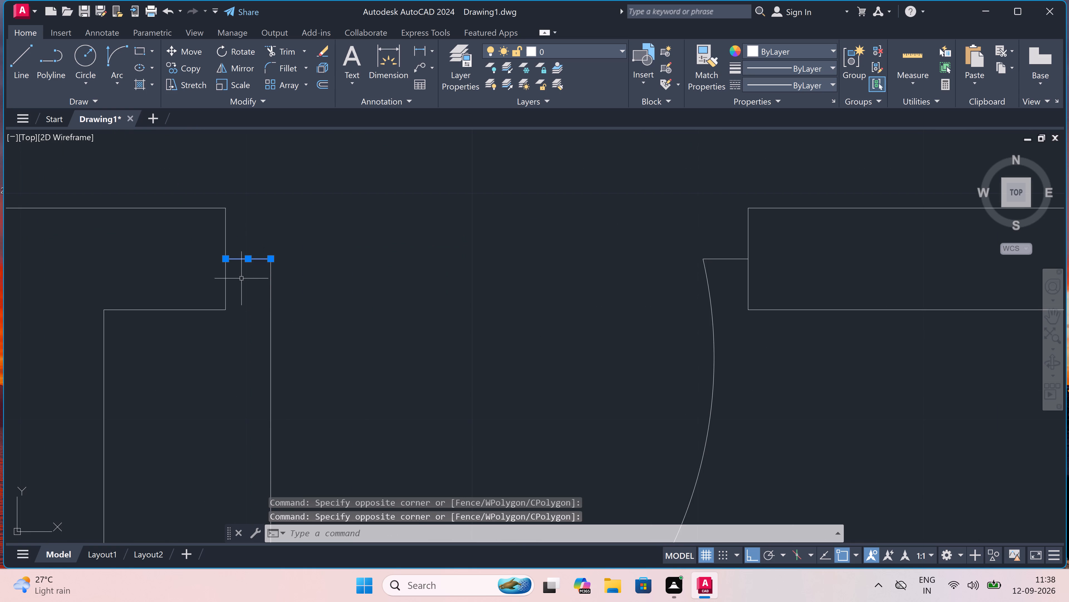
left_click_drag(280, 297, 267, 304)
left_click(263, 309)
scroll(240, 338, "down", 6)
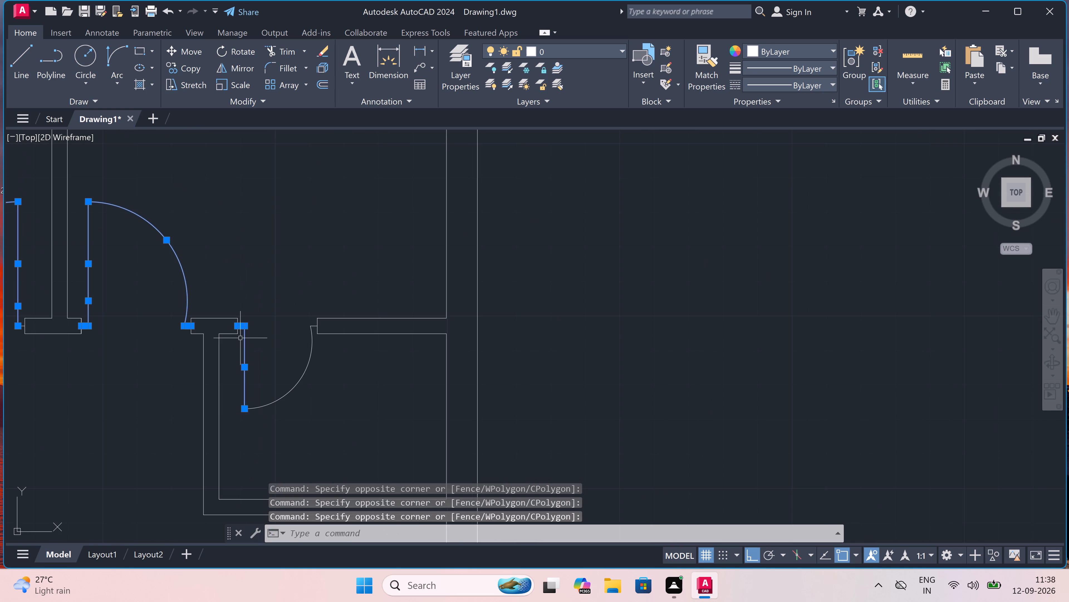
scroll(324, 355, "up", 4)
left_click_drag(307, 348, 268, 356)
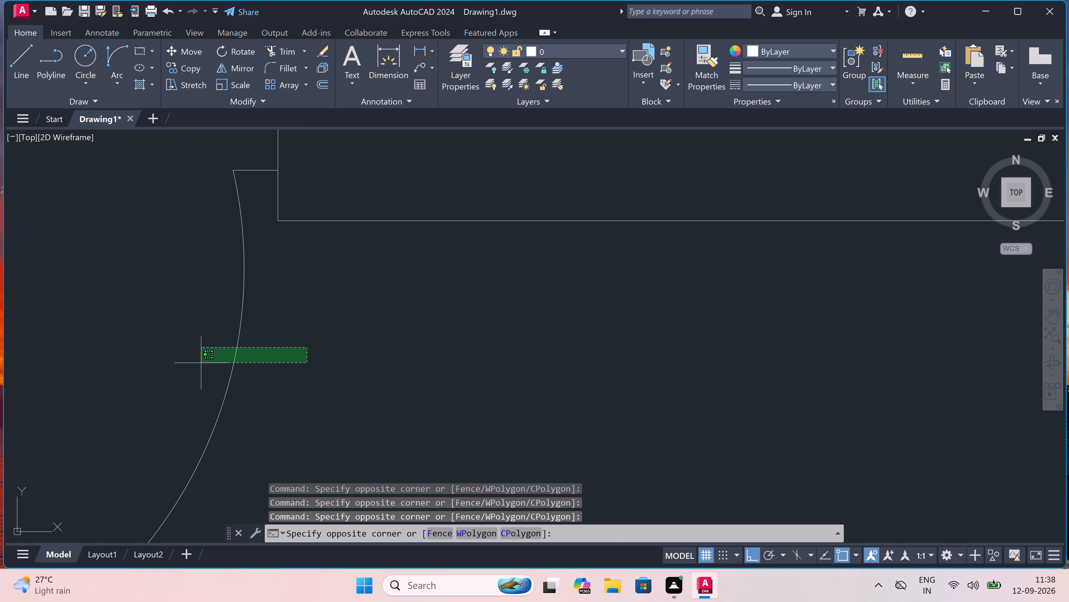
left_click(196, 367)
scroll(233, 177, "up", 1)
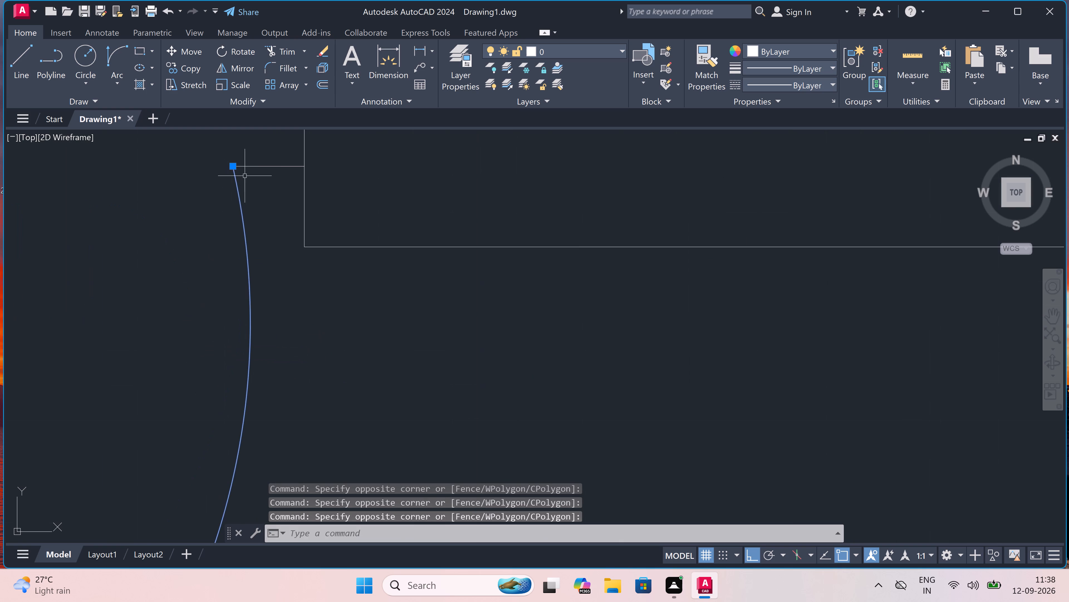
left_click_drag(260, 162, 252, 177)
left_click(219, 228)
scroll(219, 228, "down", 4)
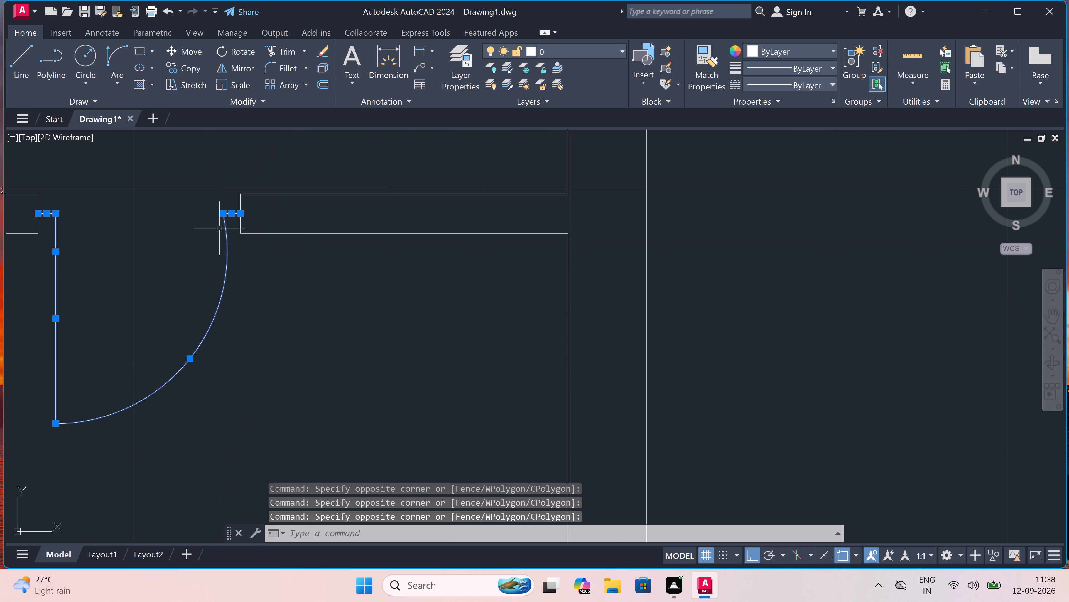
scroll(219, 228, "down", 7)
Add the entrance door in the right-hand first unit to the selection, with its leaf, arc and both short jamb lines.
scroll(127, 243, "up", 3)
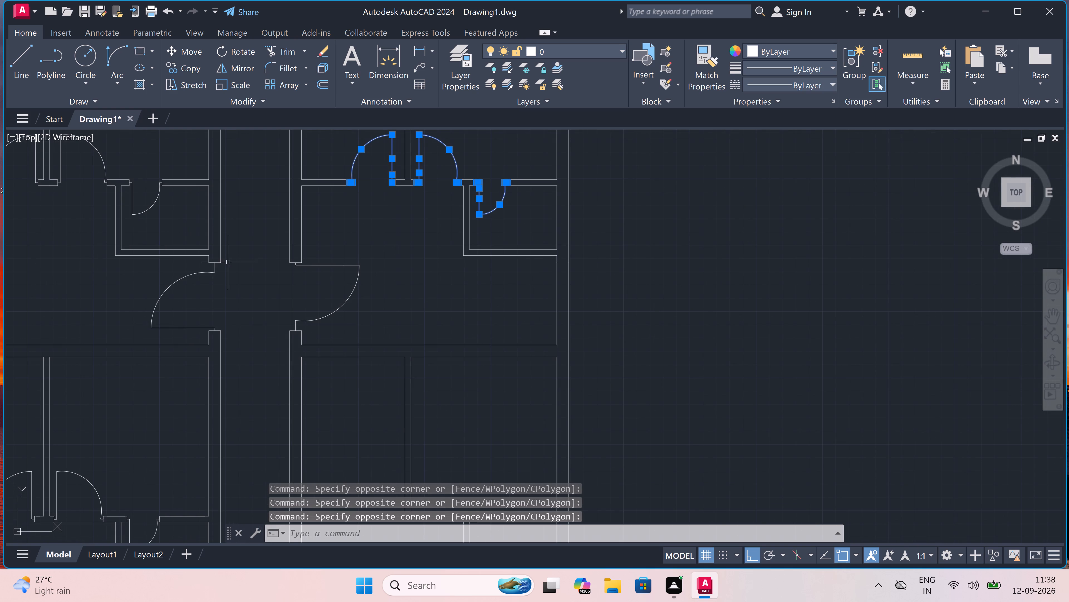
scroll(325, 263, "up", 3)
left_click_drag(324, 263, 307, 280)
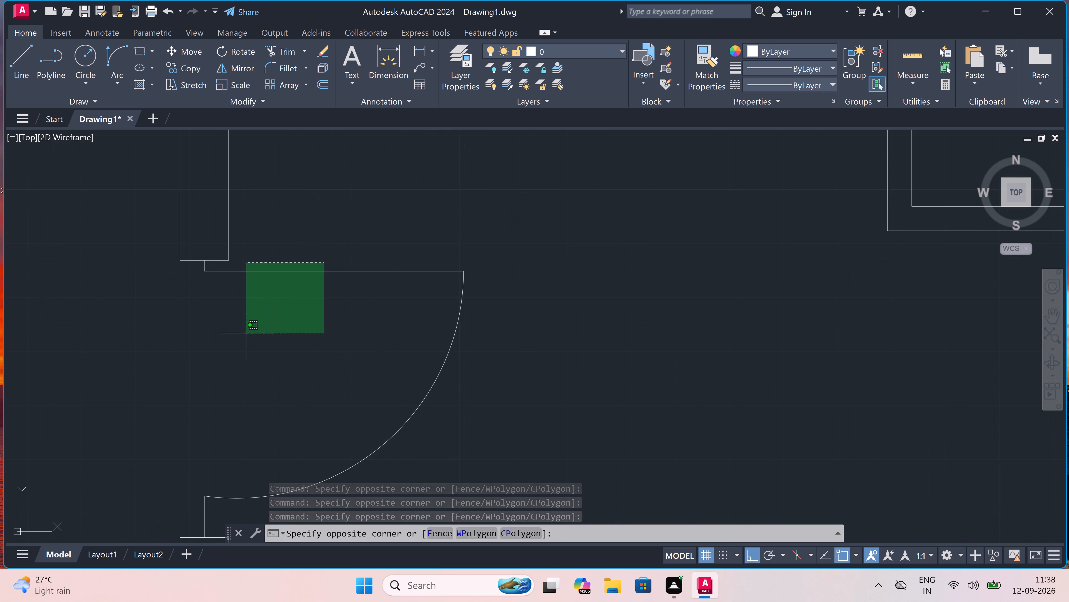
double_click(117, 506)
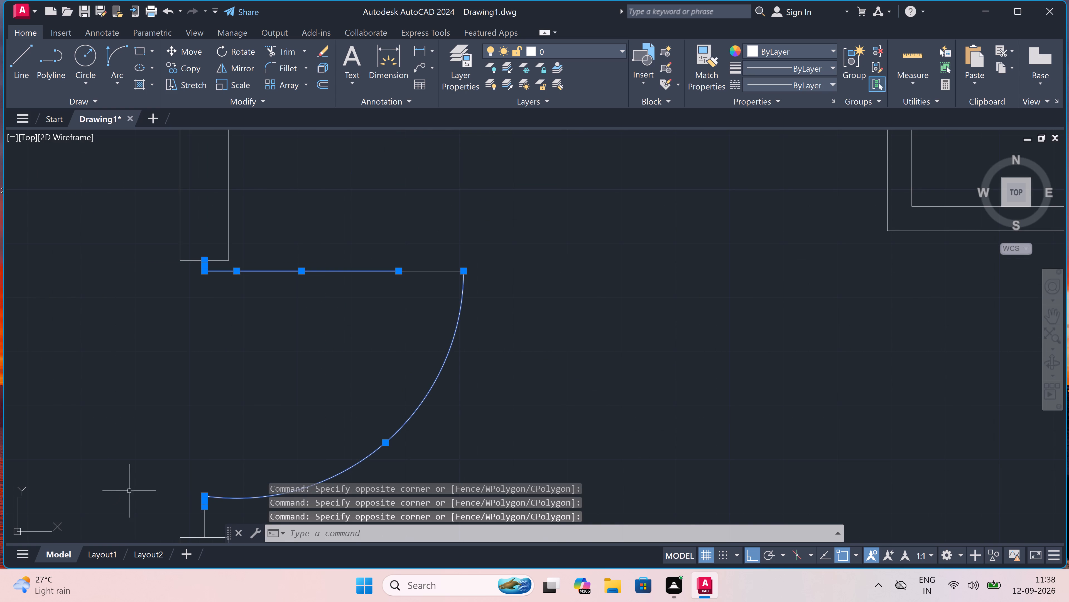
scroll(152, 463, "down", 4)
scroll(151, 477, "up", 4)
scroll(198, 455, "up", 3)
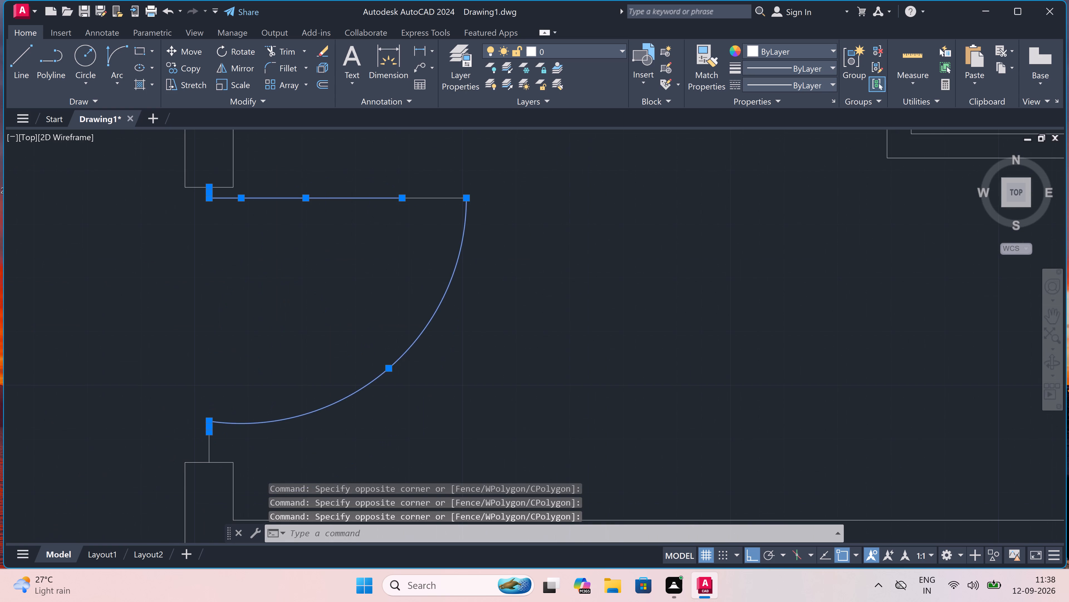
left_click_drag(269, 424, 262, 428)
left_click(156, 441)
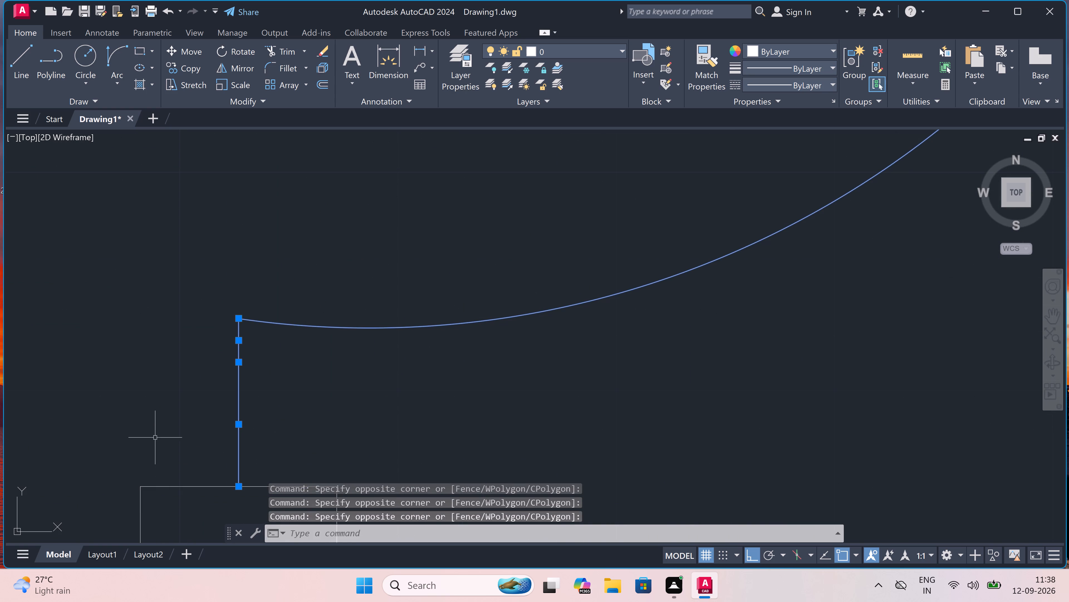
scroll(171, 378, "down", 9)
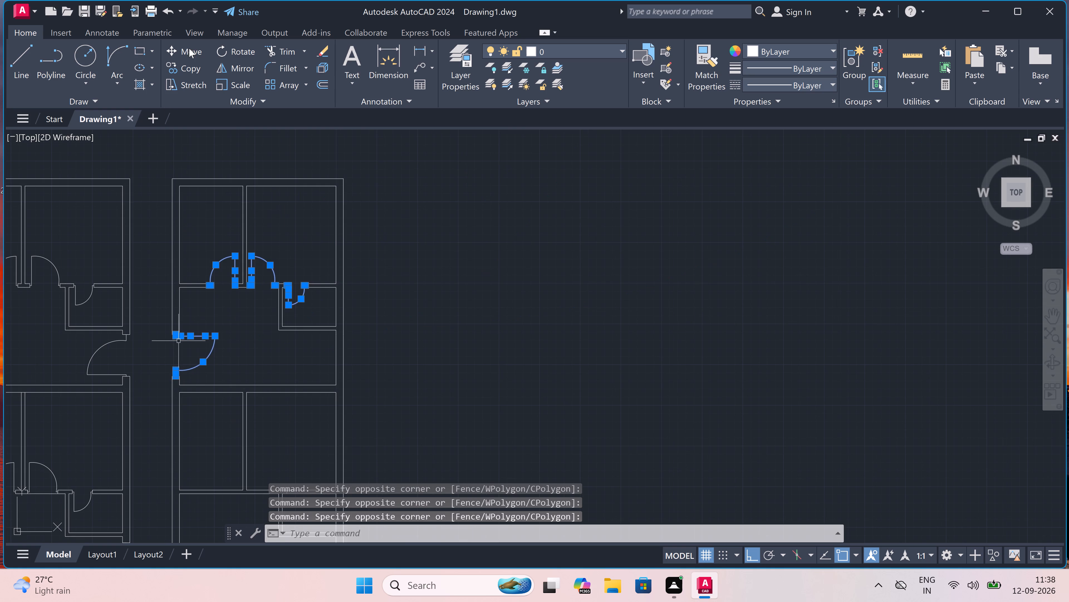
Start a Copy and select the left bedroom's door in the right-hand first unit, with its arc, leaf and both short jamb lines.
double_click(178, 65)
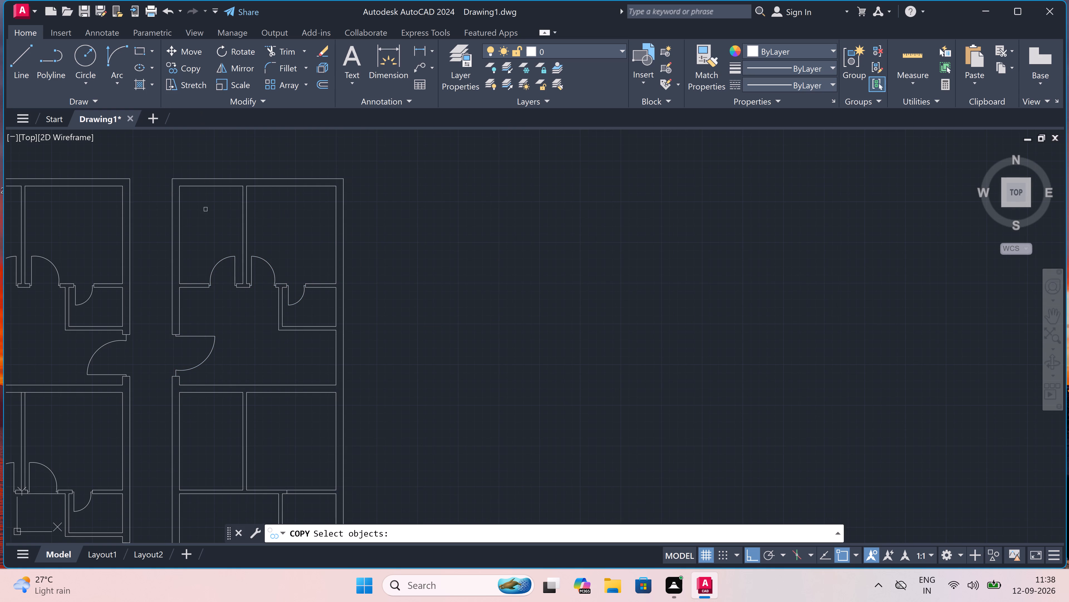
left_click(219, 259)
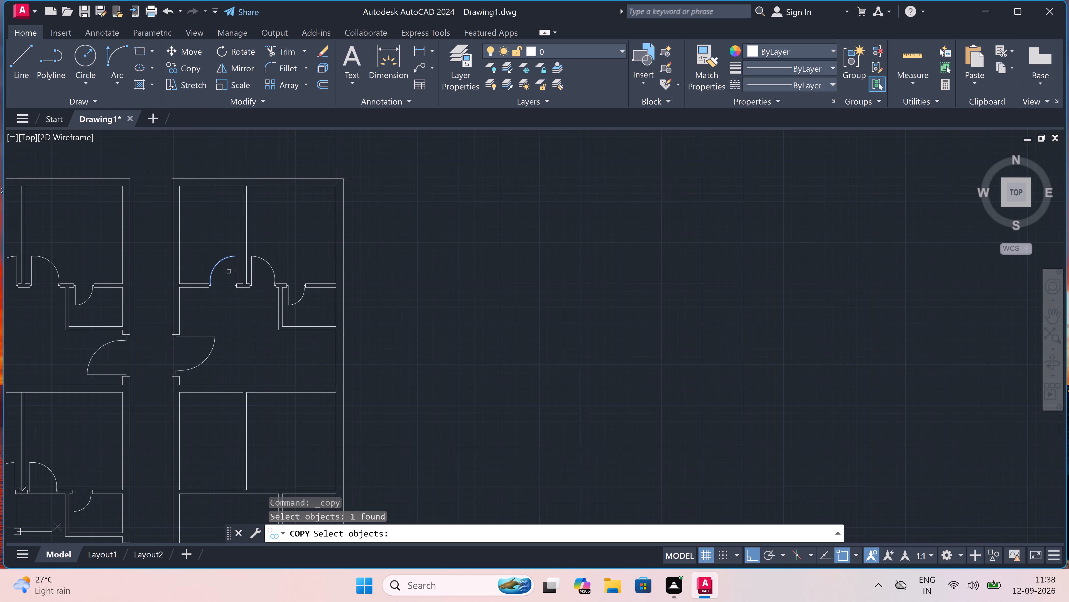
double_click(233, 268)
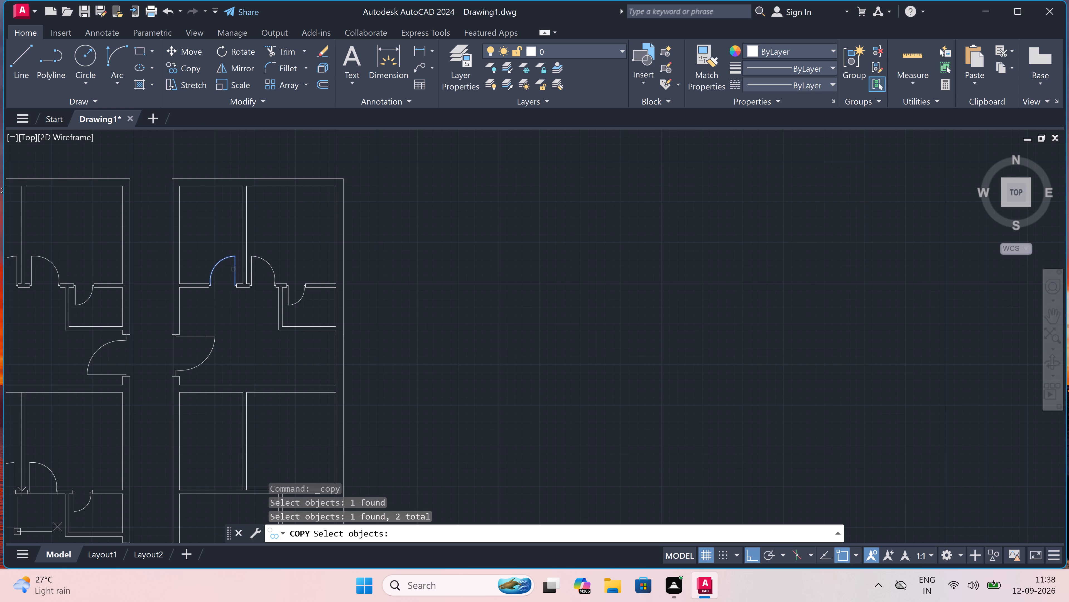
scroll(235, 286, "up", 7)
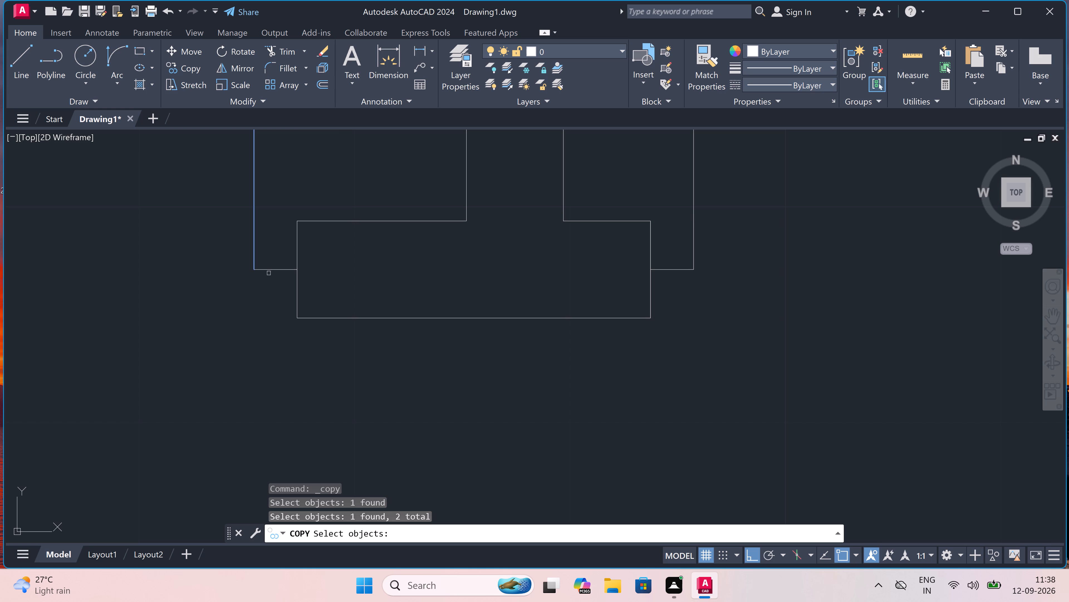
left_click(267, 271)
scroll(265, 267, "down", 4)
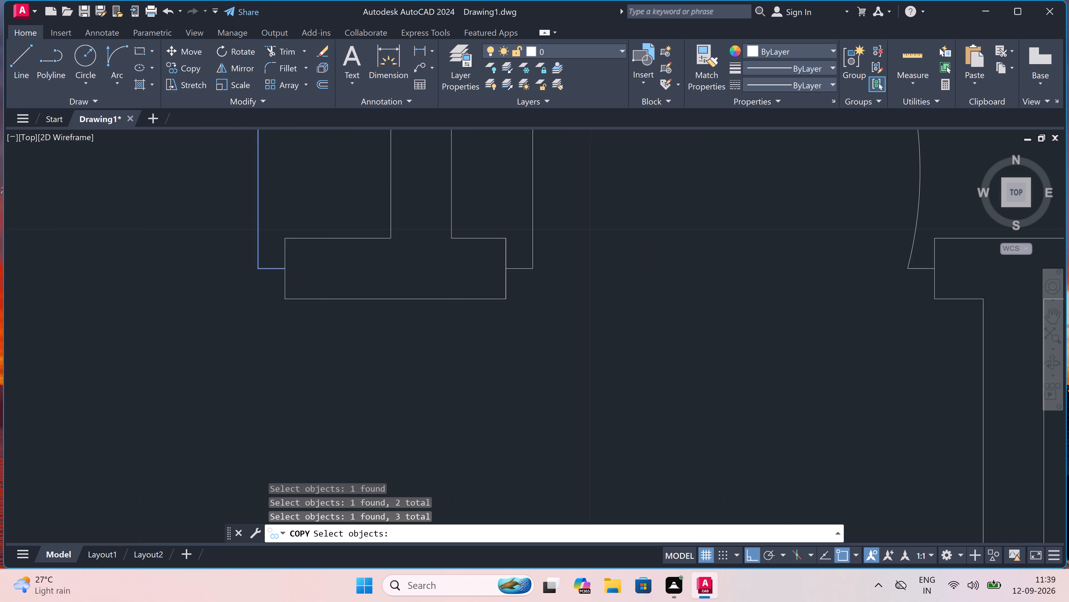
scroll(262, 267, "down", 1)
scroll(168, 260, "up", 3)
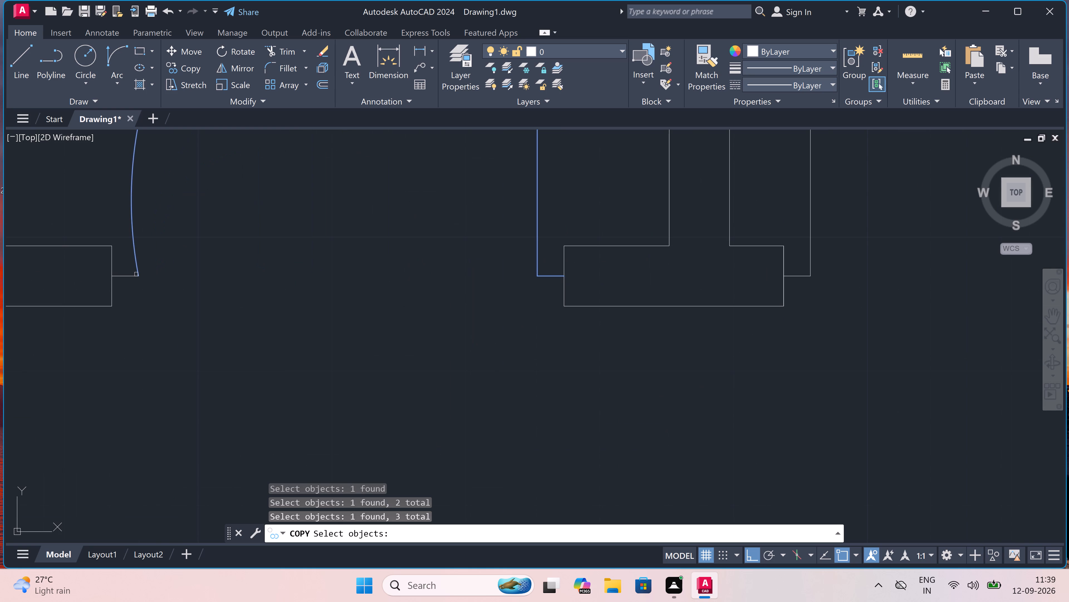
left_click(127, 262)
left_click(119, 292)
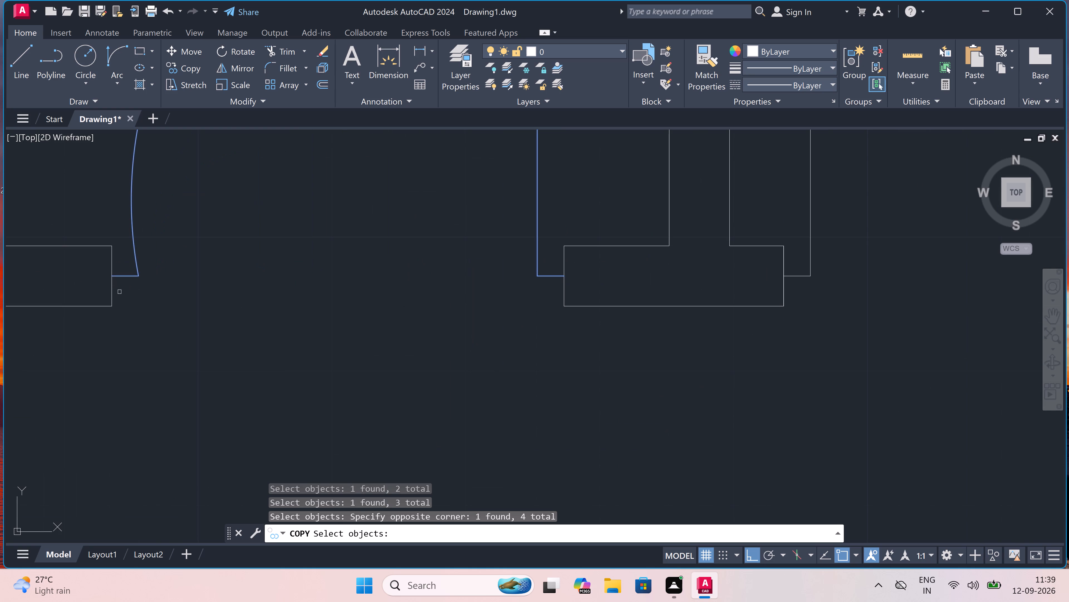
Add the right bedroom's door in the same unit to the copy selection, with its arc, leaf and both short jamb lines.
scroll(119, 293, "down", 4)
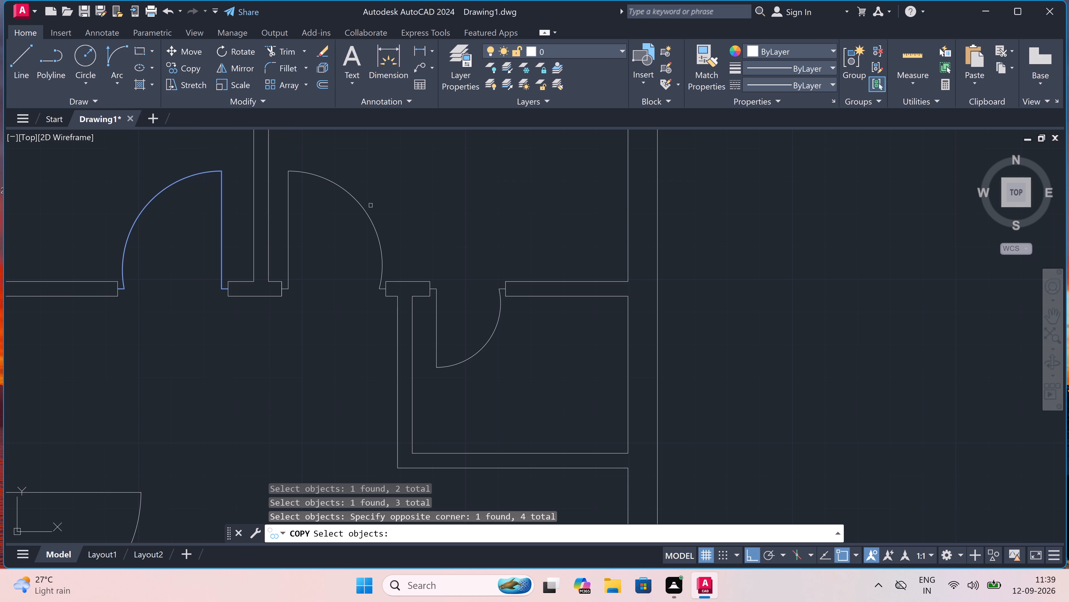
left_click_drag(393, 202, 387, 211)
left_click_drag(378, 215, 376, 217)
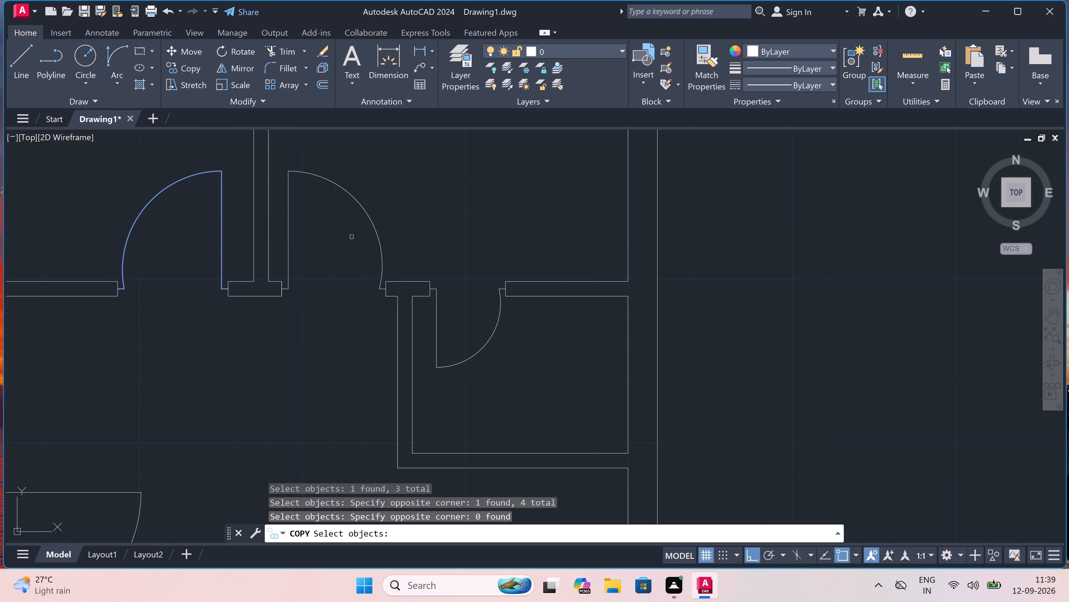
left_click_drag(373, 204, 368, 207)
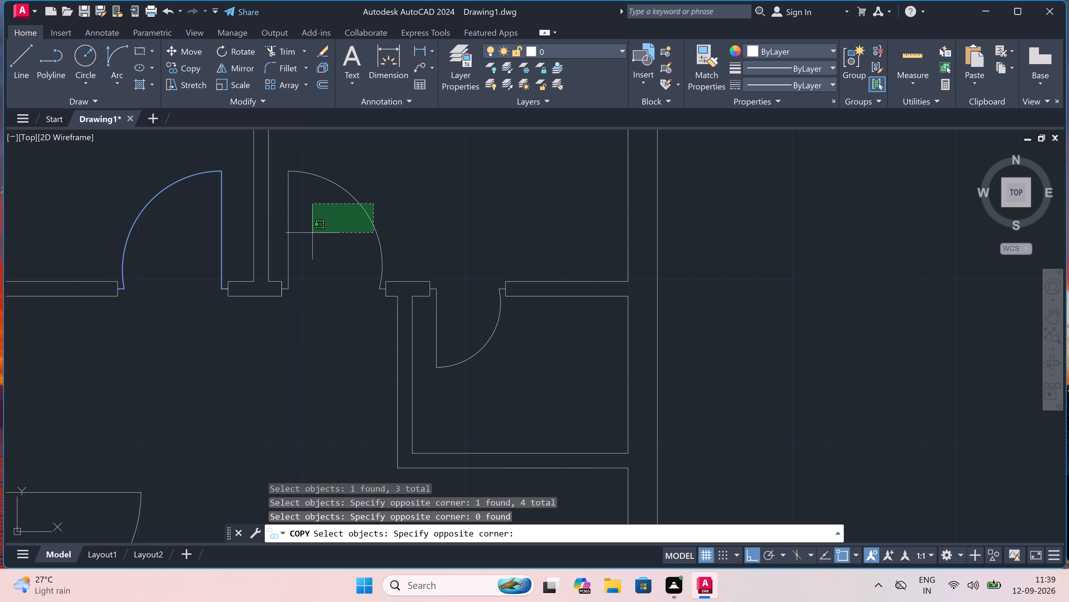
left_click(278, 242)
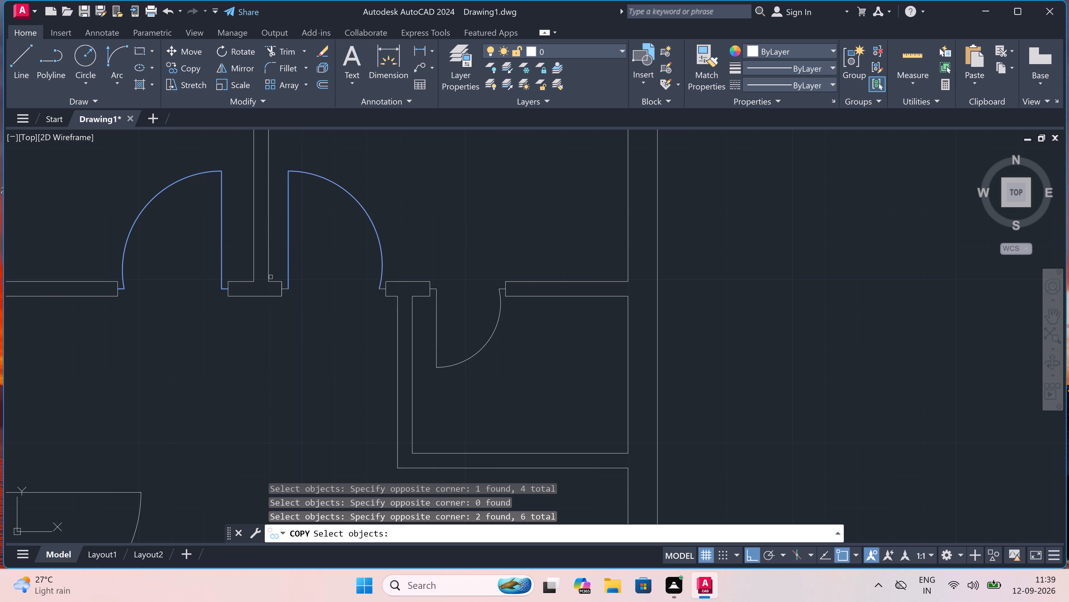
scroll(279, 287, "up", 4)
left_click(322, 281)
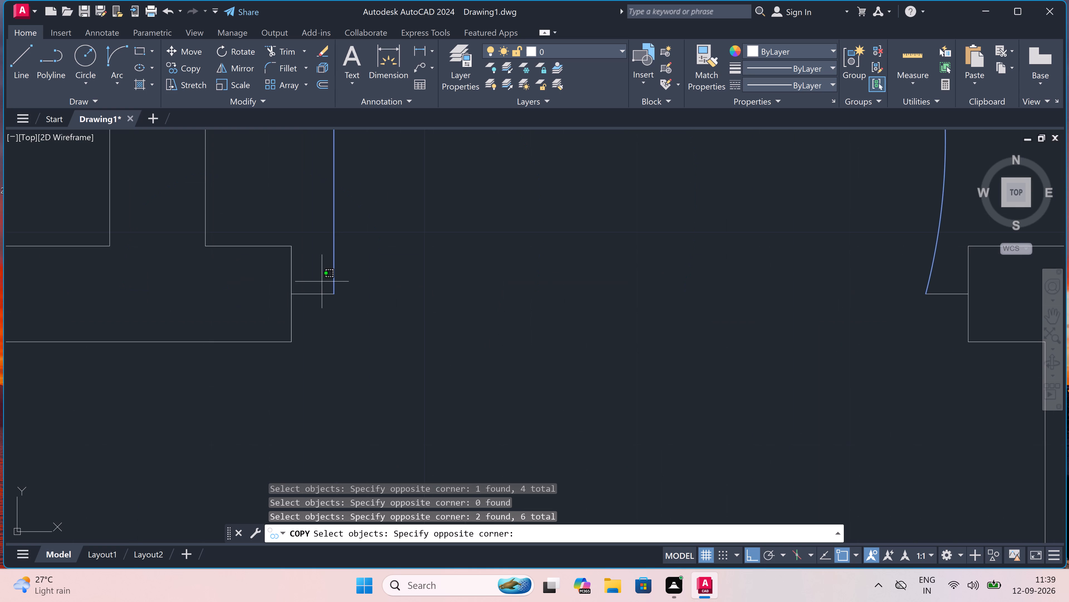
left_click(303, 319)
scroll(303, 319, "down", 5)
scroll(395, 310, "up", 4)
left_click_drag(435, 336, 431, 343)
left_click(329, 379)
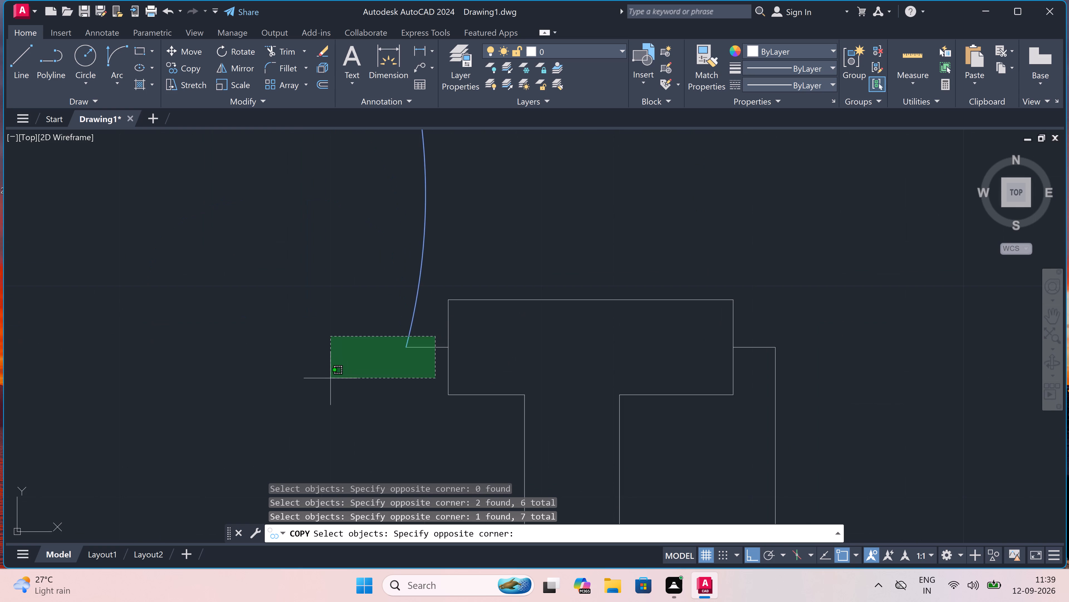
Add the small room's door to the copy selection, with its arc, leaf and both short jamb lines.
scroll(254, 314, "down", 5)
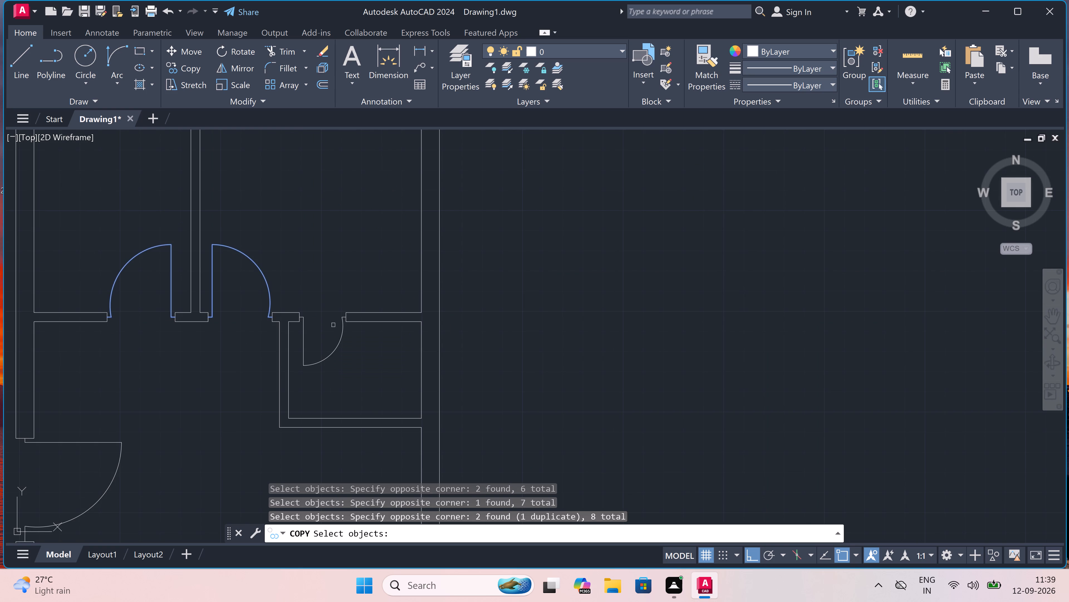
scroll(301, 312, "up", 5)
left_click_drag(305, 317, 304, 324)
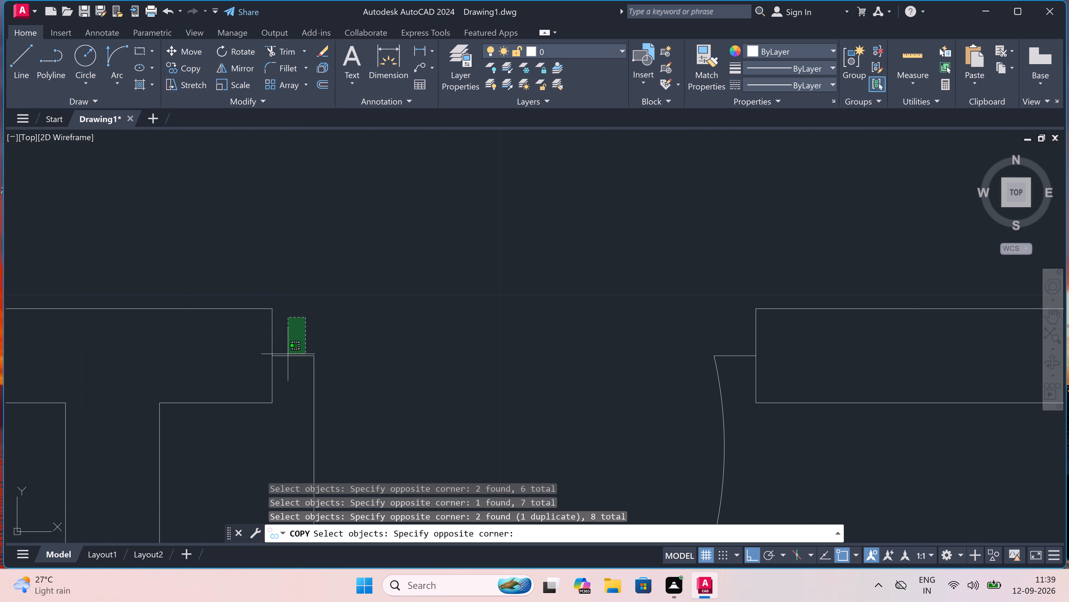
left_click(287, 372)
scroll(287, 368, "down", 6)
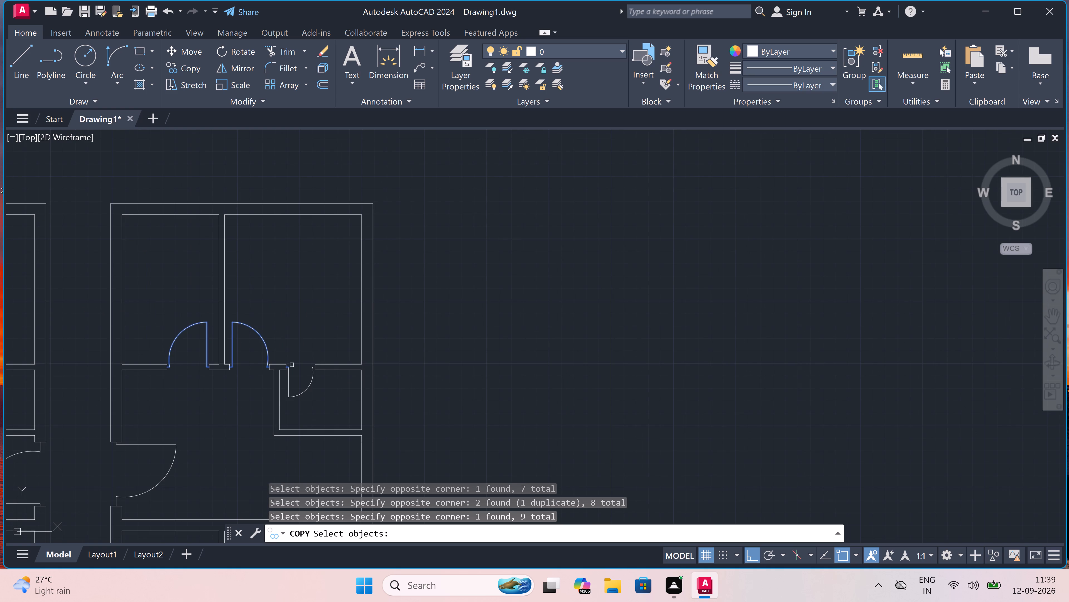
scroll(298, 379, "up", 3)
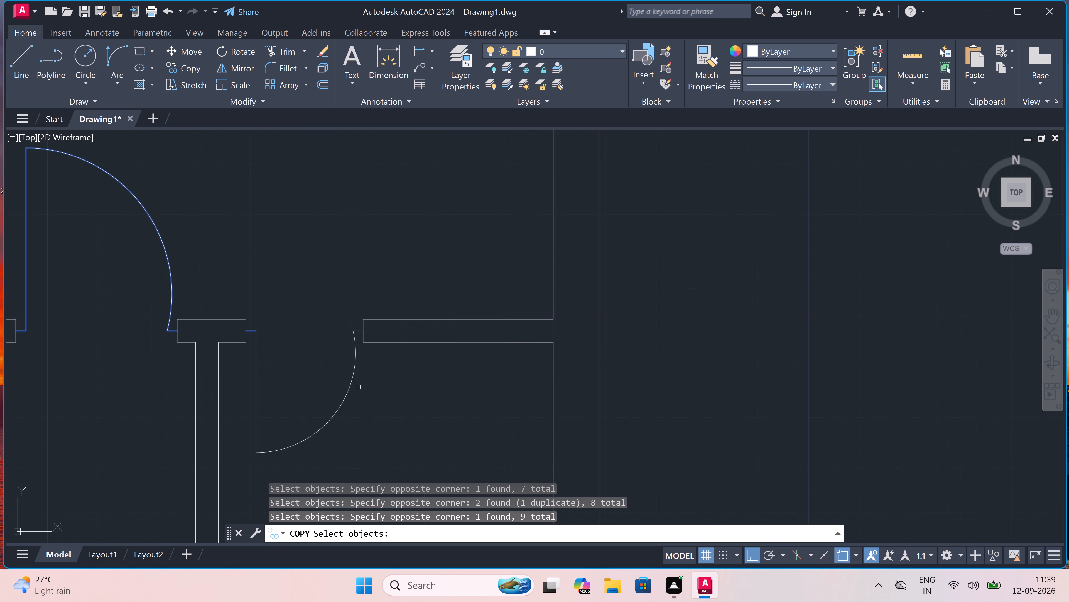
left_click(362, 367)
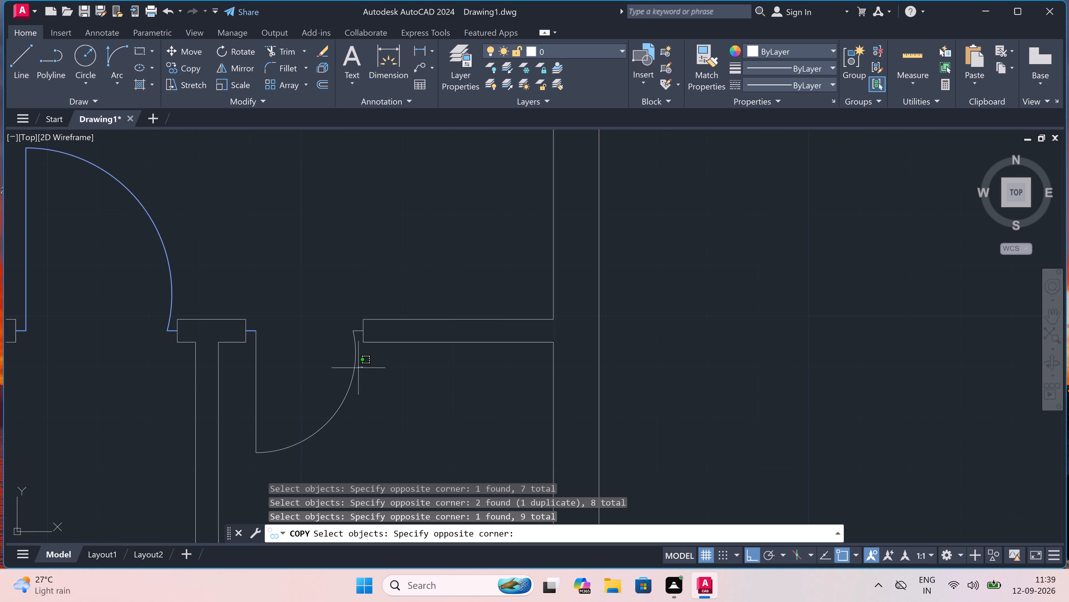
left_click(228, 416)
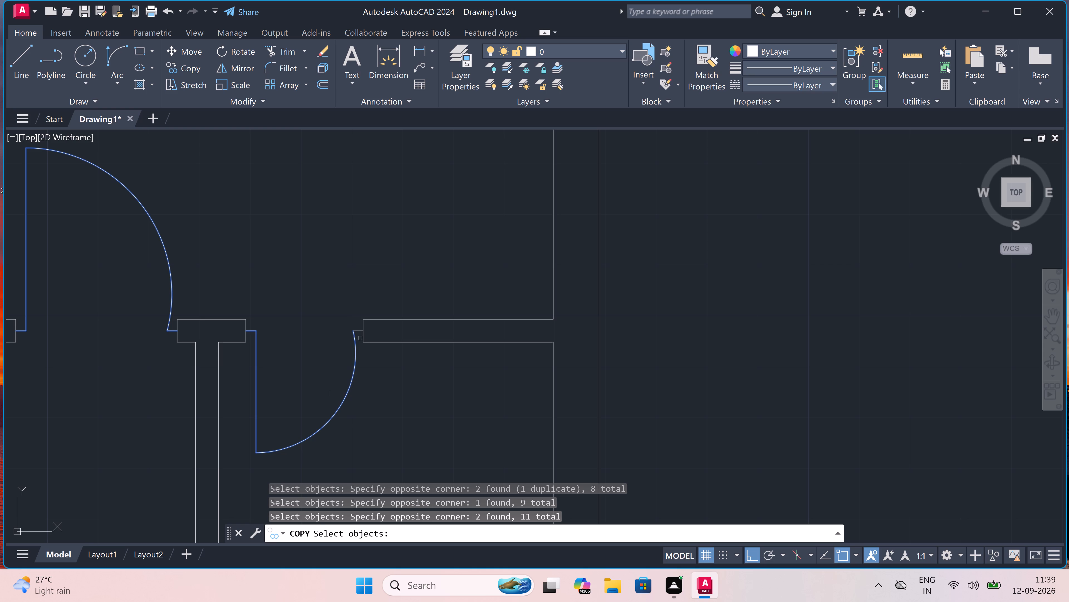
scroll(360, 337, "up", 4)
left_click_drag(359, 297, 349, 309)
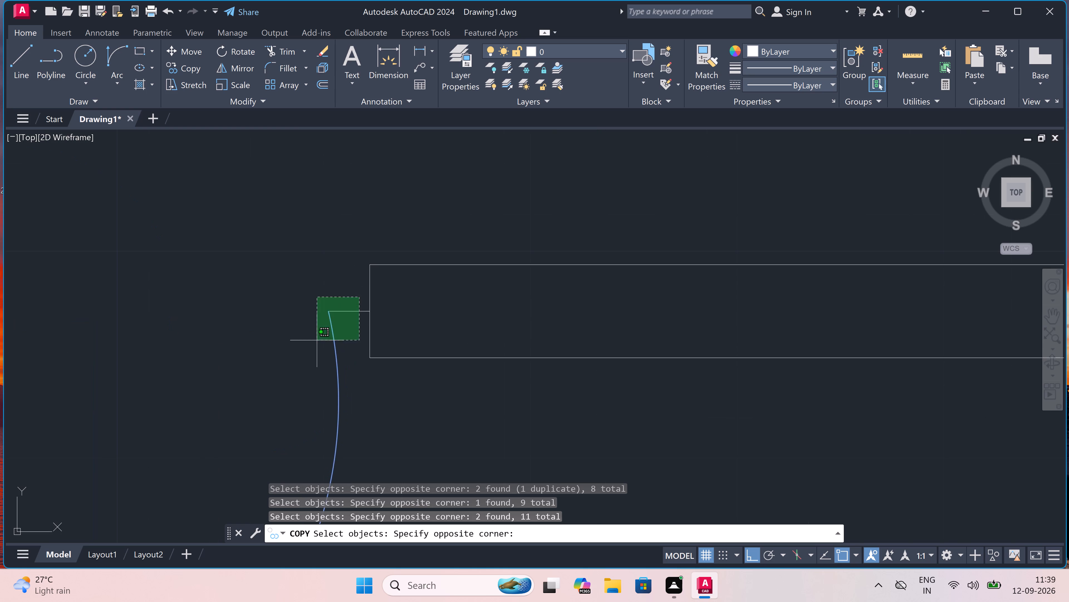
left_click(317, 340)
Complete the copy selection with the entrance door in the right-hand first unit: its leaf, arc and both short jamb lines.
scroll(311, 312, "down", 9)
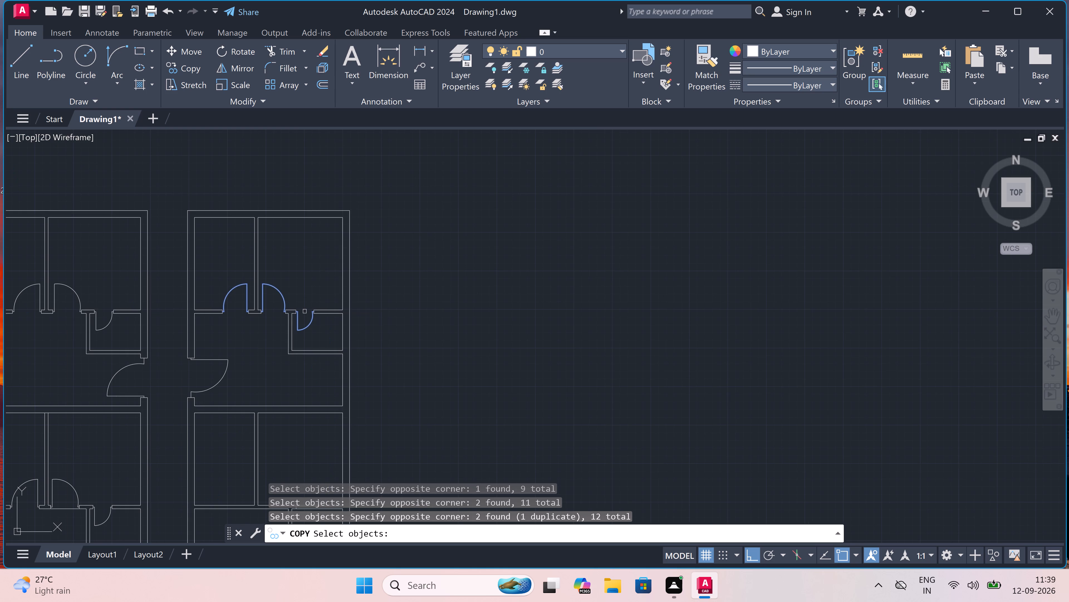
scroll(156, 406, "up", 3)
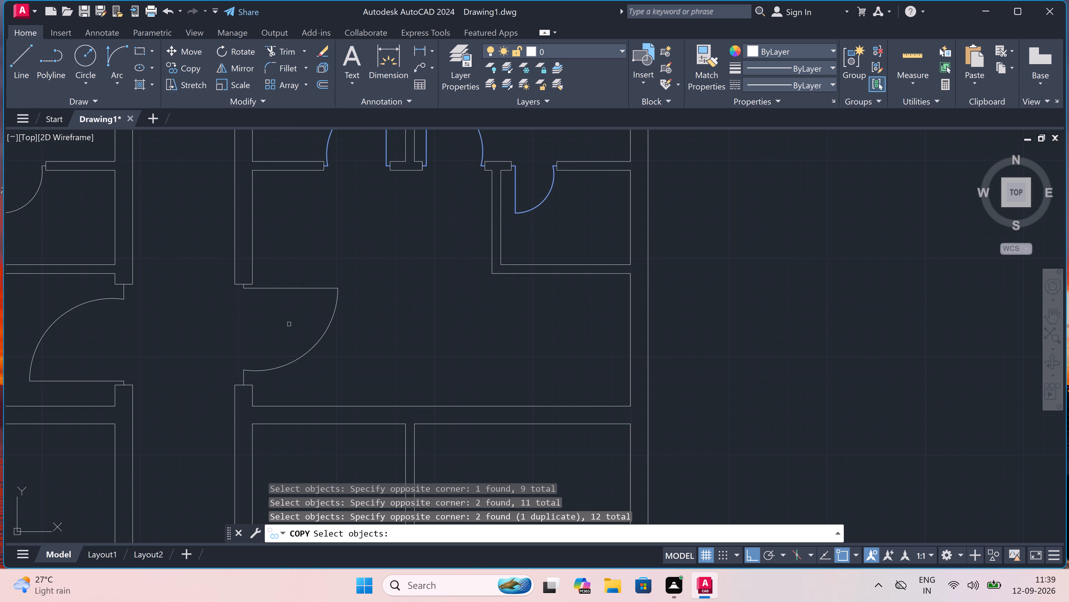
scroll(276, 313, "up", 2)
left_click_drag(325, 239, 303, 264)
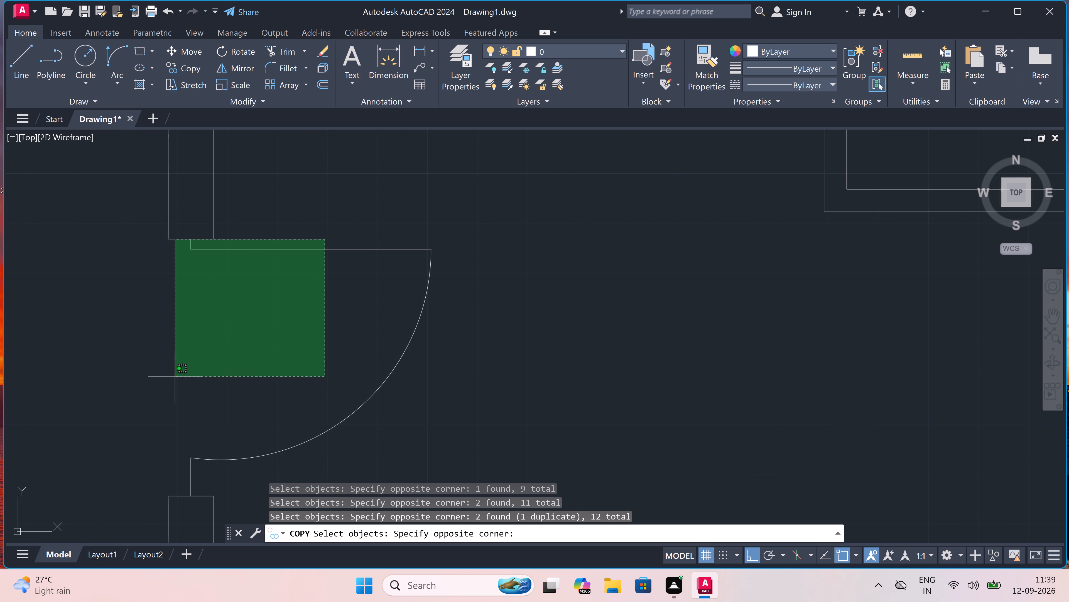
left_click(241, 363)
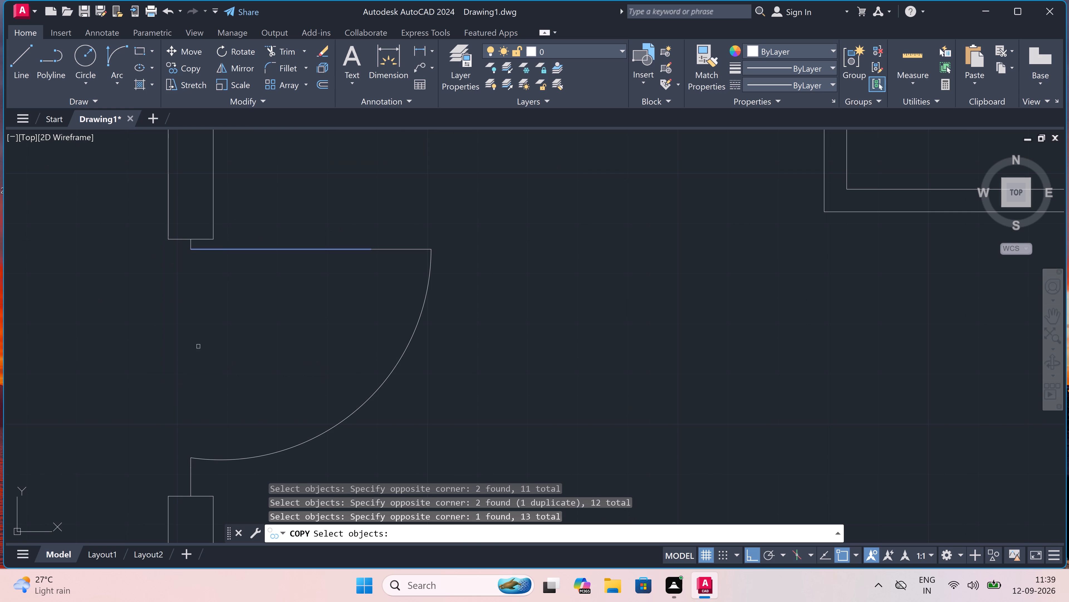
scroll(186, 254, "up", 4)
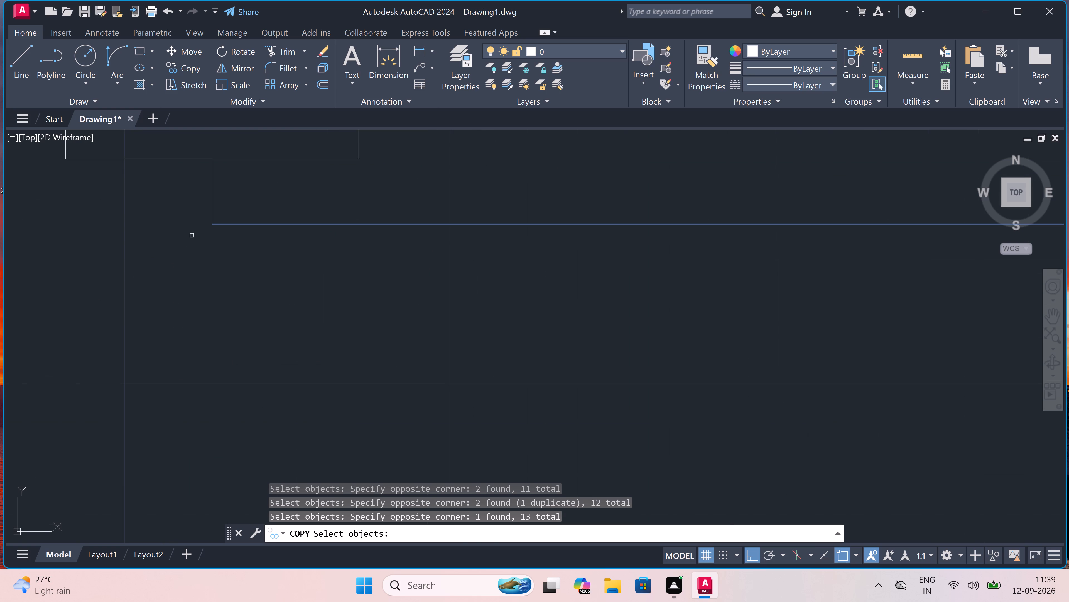
left_click(225, 188)
double_click(132, 208)
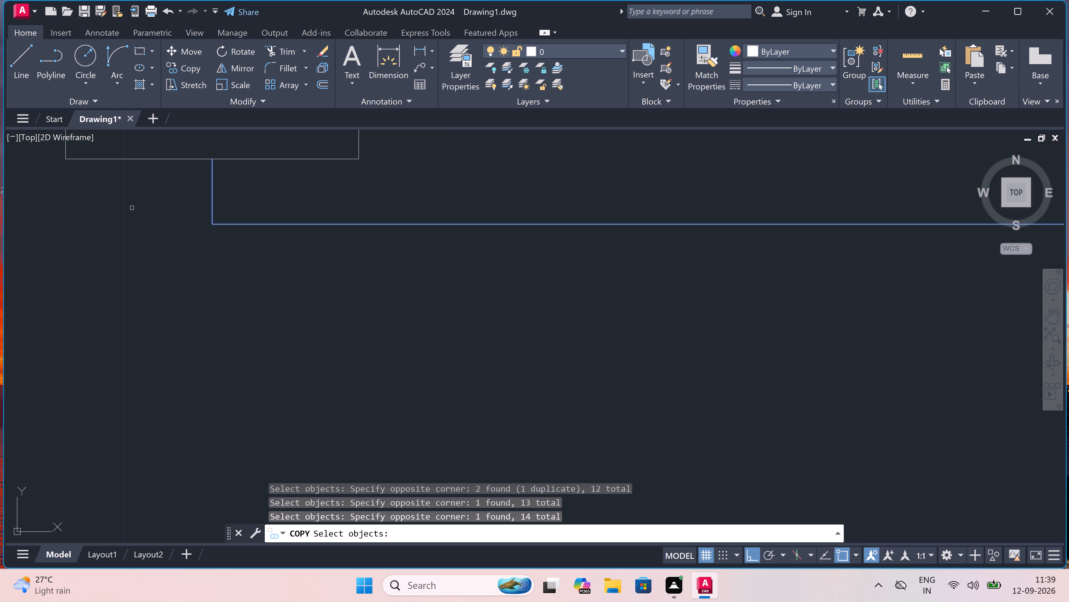
scroll(132, 208, "down", 8)
scroll(149, 220, "up", 4)
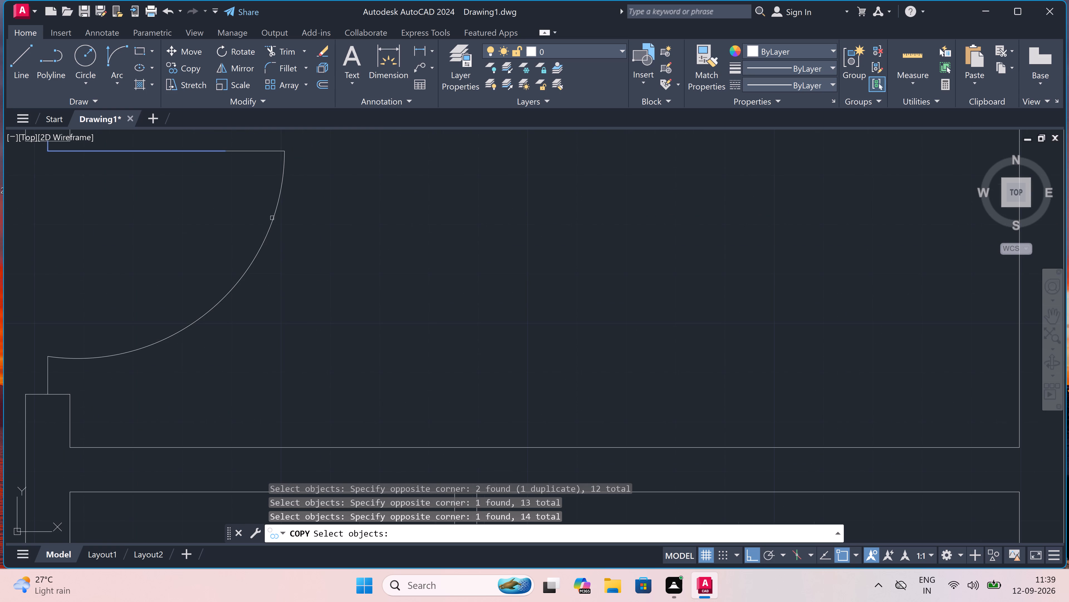
left_click_drag(304, 212, 266, 236)
left_click(134, 266)
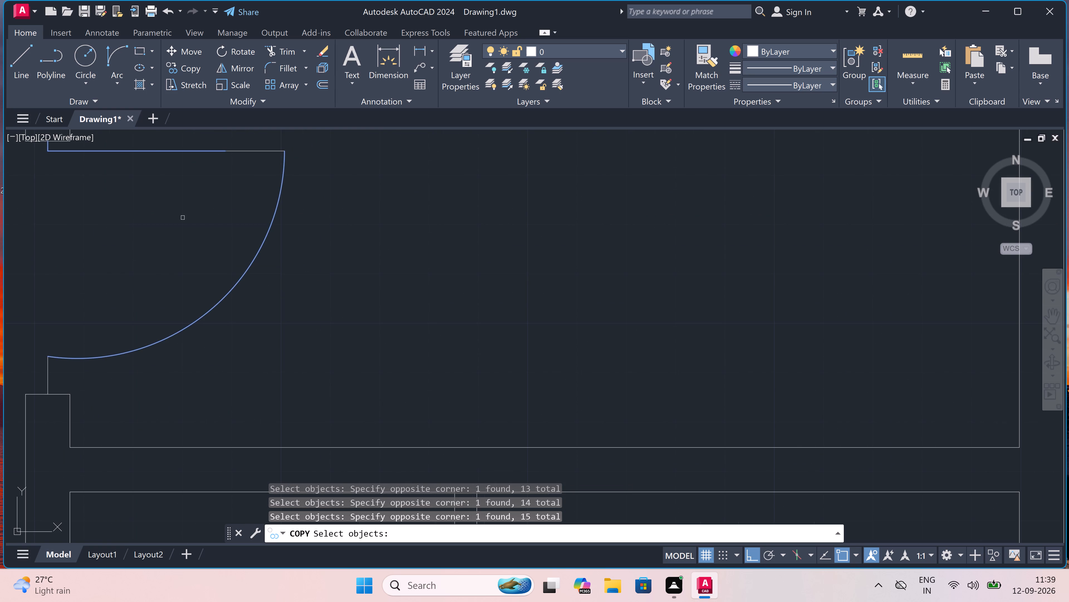
left_click_drag(274, 140, 269, 153)
left_click(206, 211)
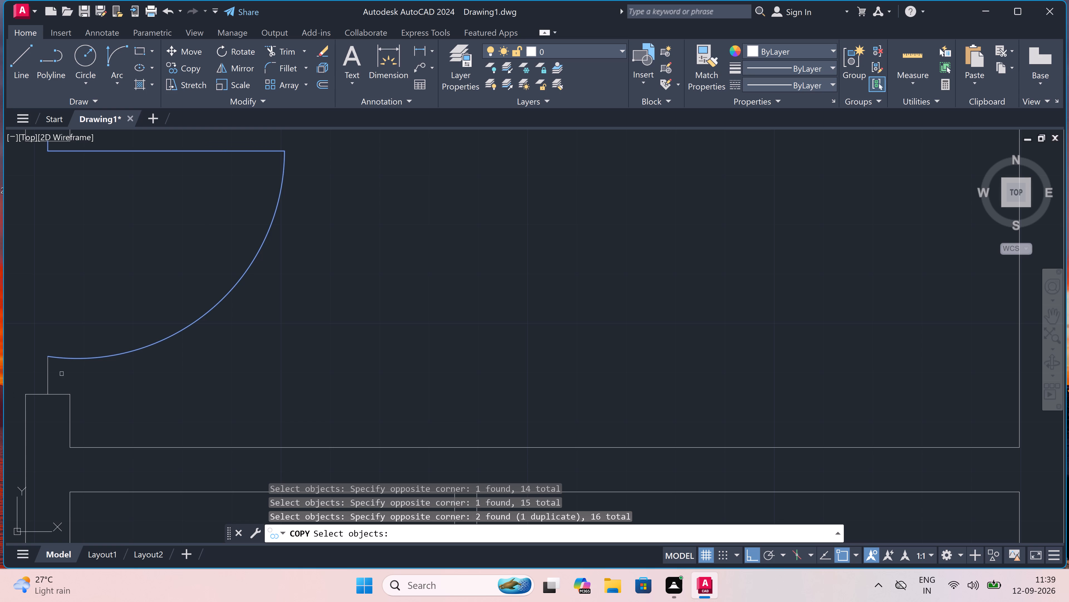
left_click_drag(79, 367, 67, 375)
double_click(12, 380)
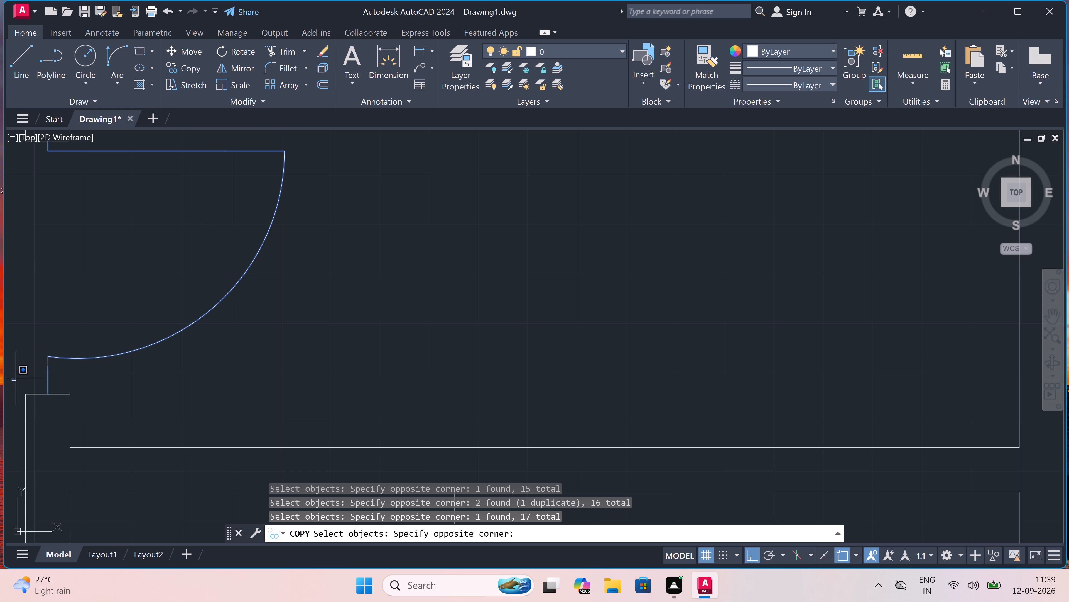
double_click(23, 353)
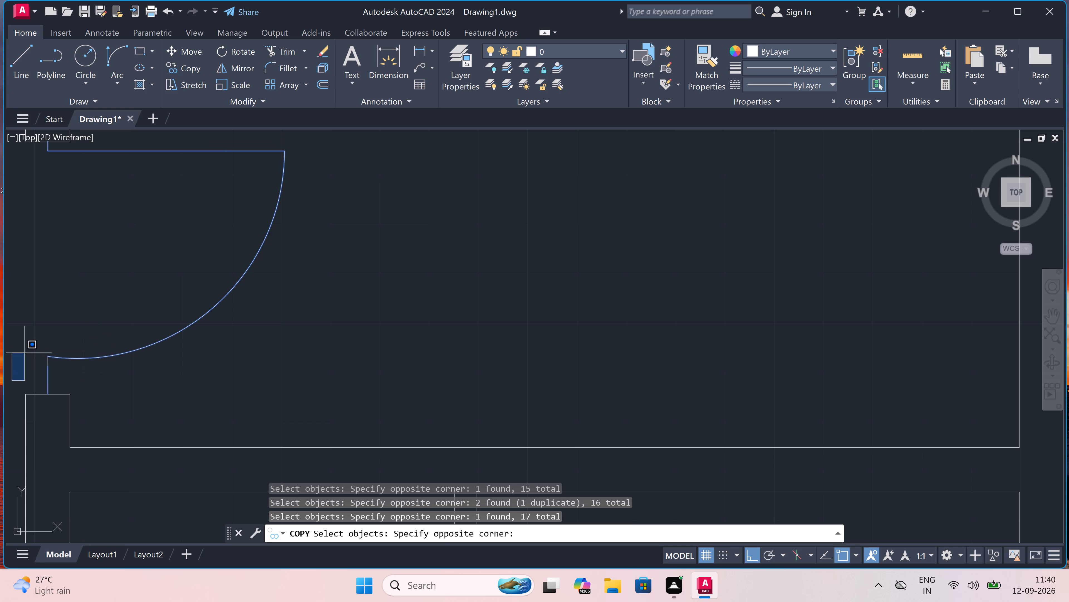
key("space")
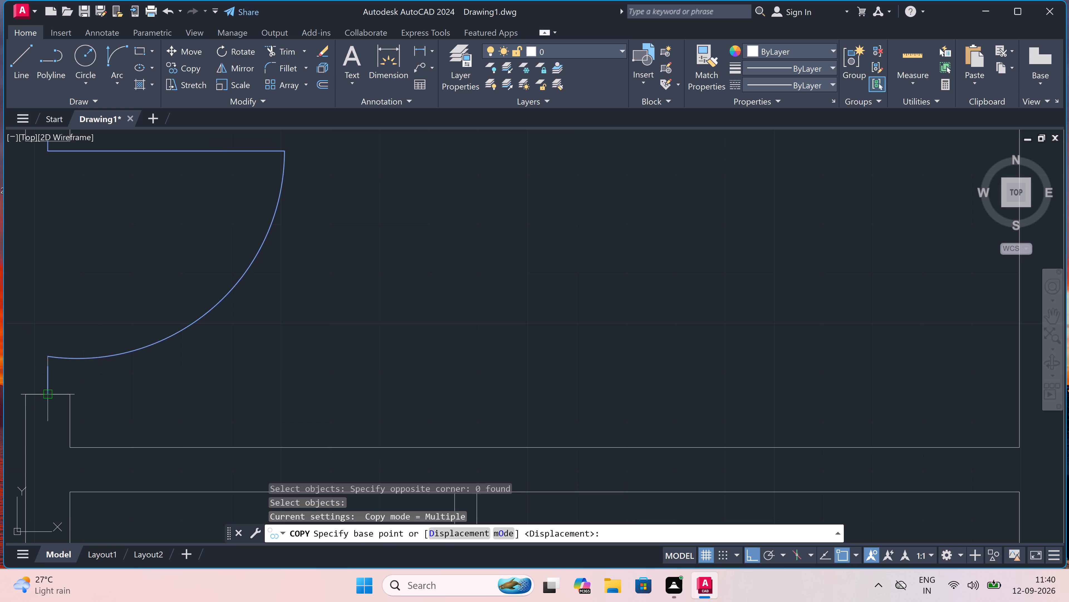
Copy the selected doors from the small-room door's hinge-side jamb point to the midpoint of the matching jamb line in the right-hand second unit.
scroll(47, 391, "down", 2)
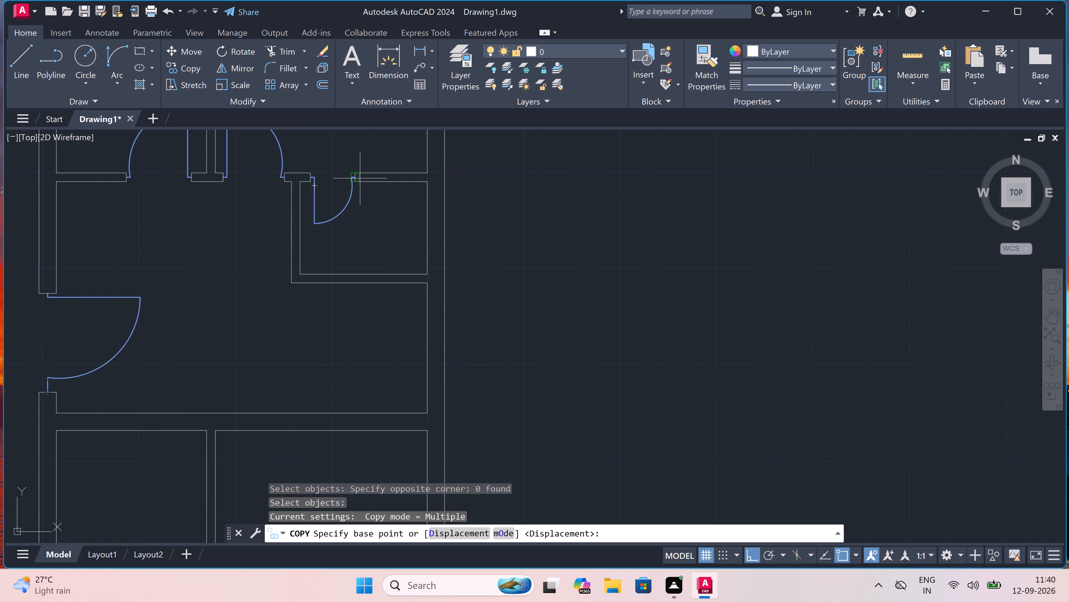
scroll(307, 173, "up", 3)
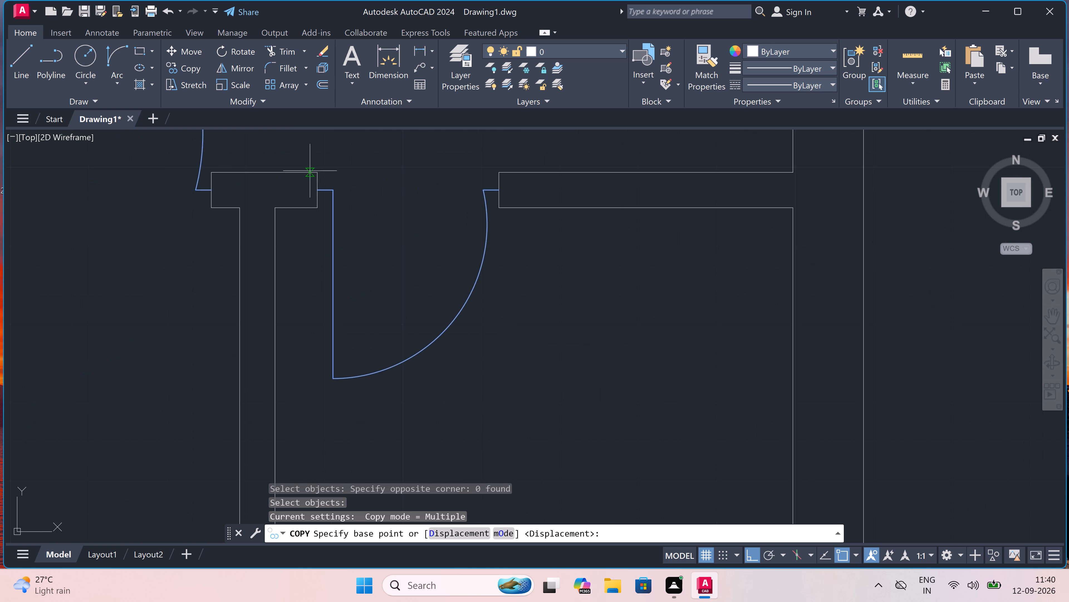
left_click_drag(319, 191, 288, 239)
scroll(252, 250, "down", 2)
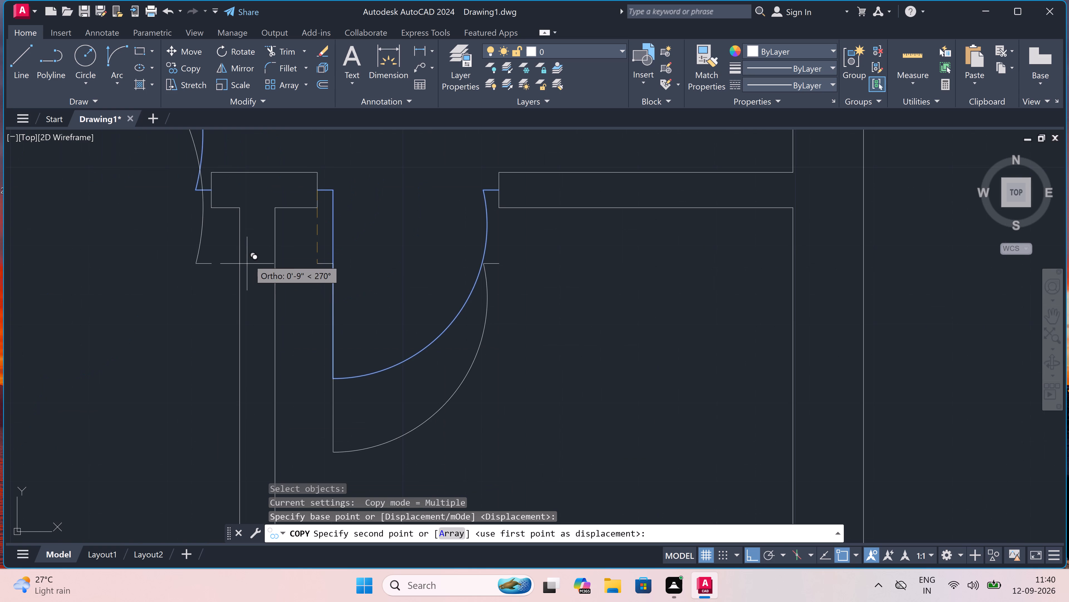
scroll(250, 255, "down", 6)
scroll(249, 300, "up", 3)
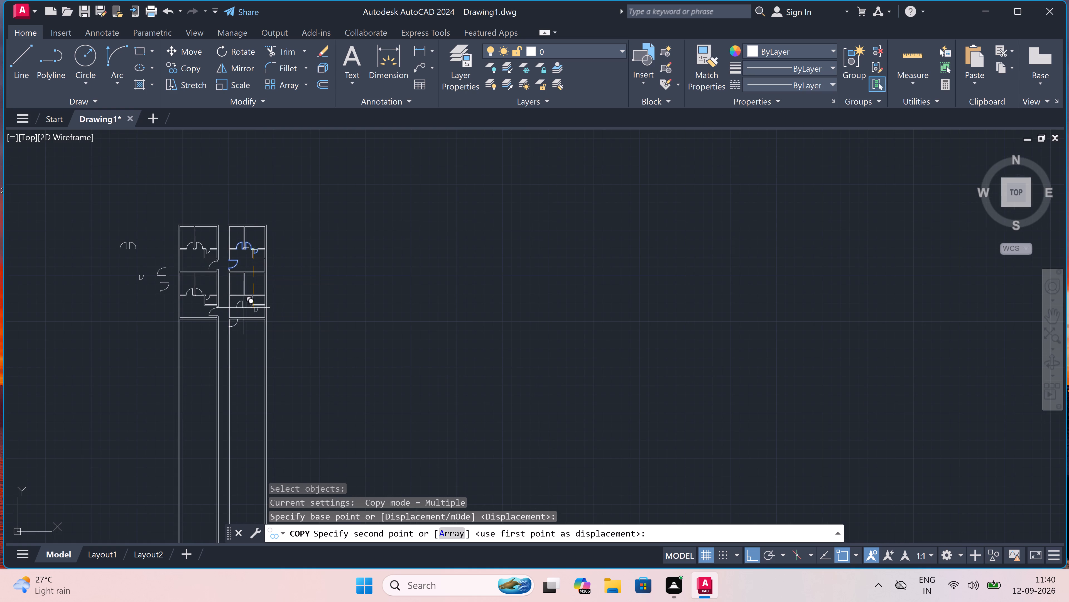
scroll(249, 300, "up", 1)
scroll(267, 271, "up", 3)
scroll(296, 258, "up", 3)
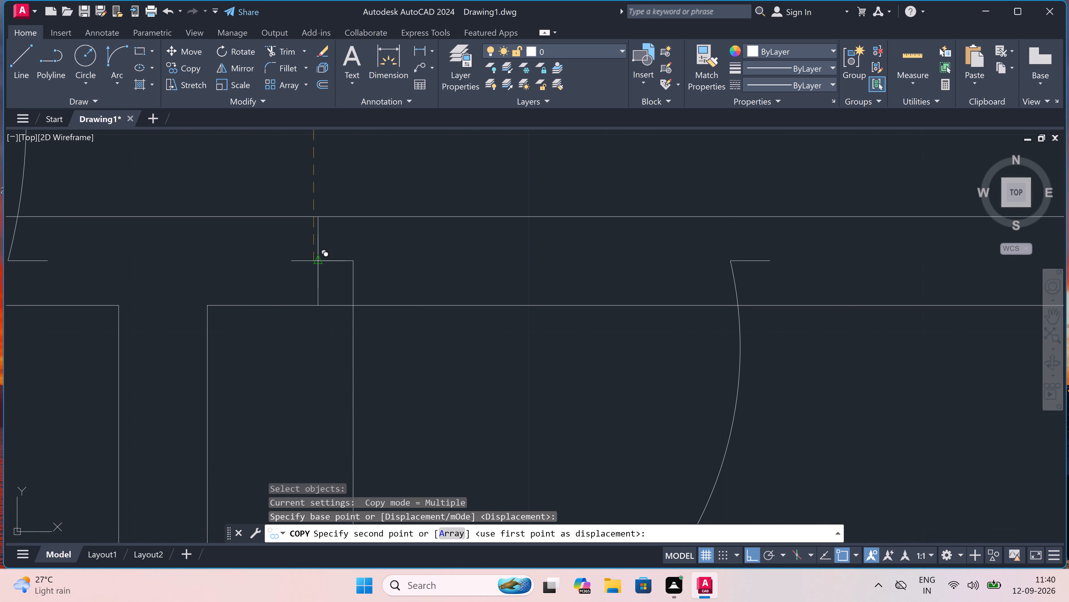
scroll(322, 259, "down", 3)
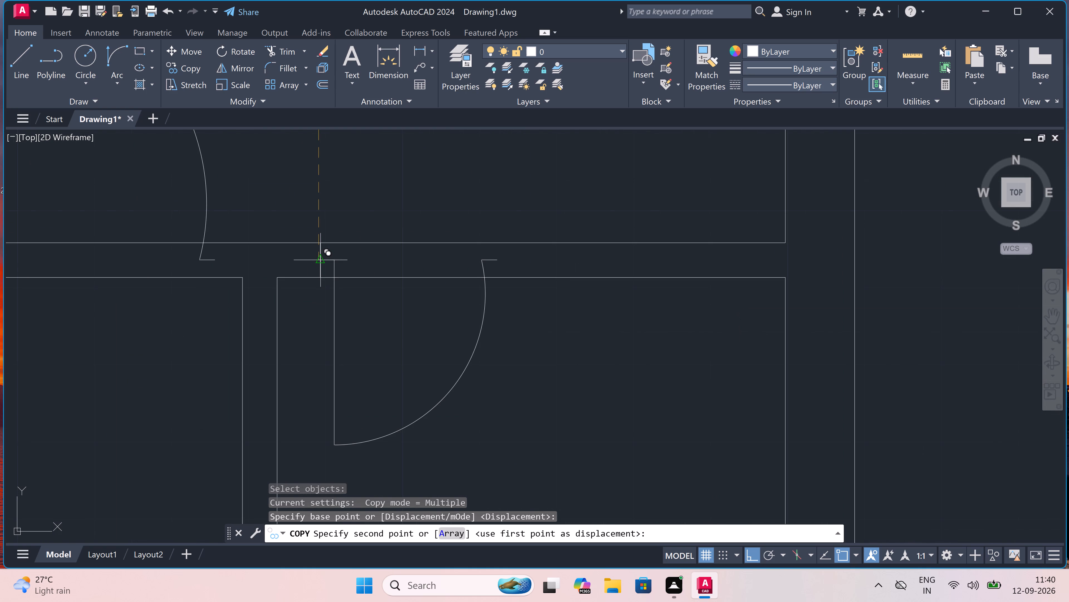
scroll(322, 259, "up", 3)
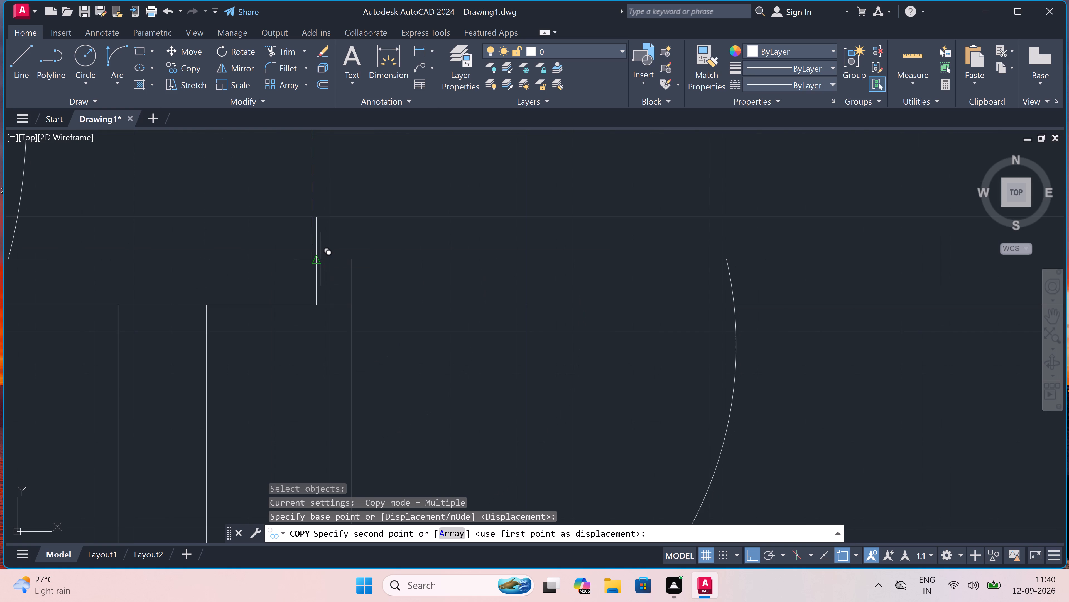
scroll(320, 259, "up", 2)
left_click(310, 263)
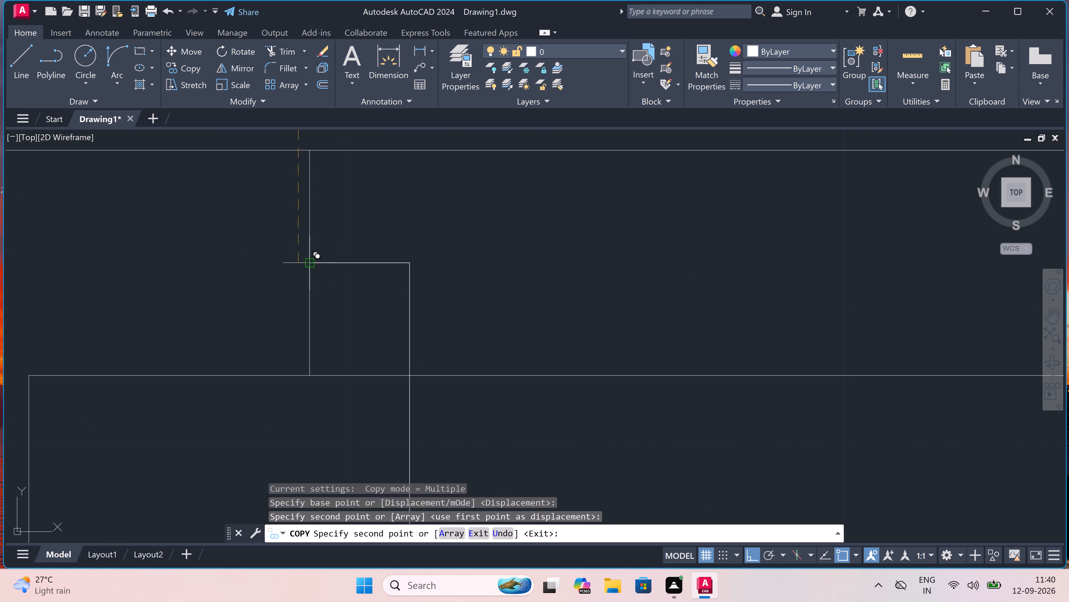
key("Escape")
Draw a jamb line across the wall thickness at the hinge side of the left bedroom's door in the right-hand second unit.
scroll(320, 243, "down", 7)
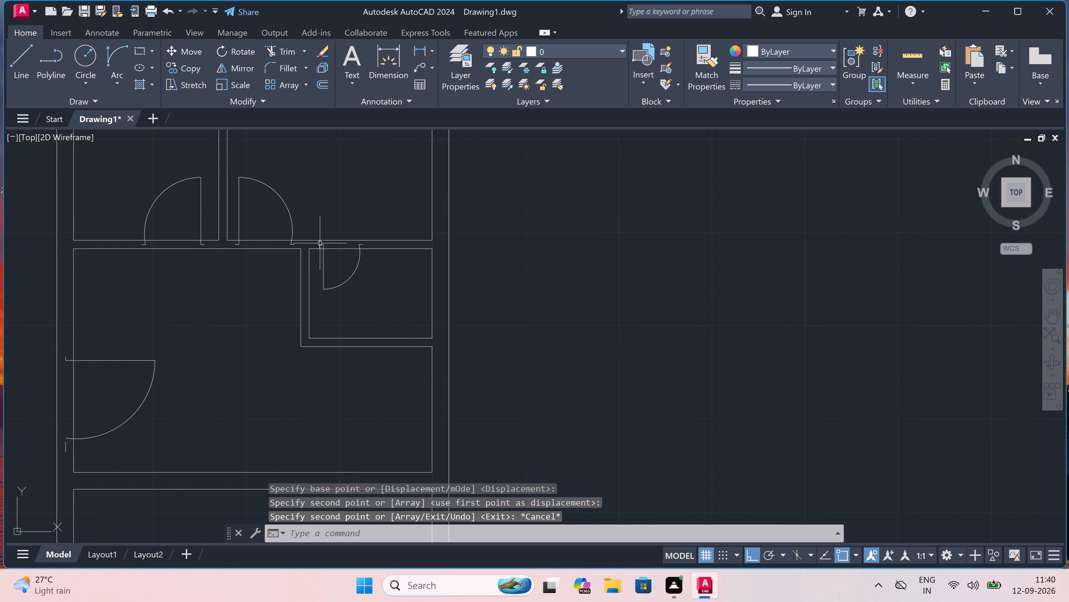
scroll(320, 243, "down", 2)
scroll(280, 233, "up", 4)
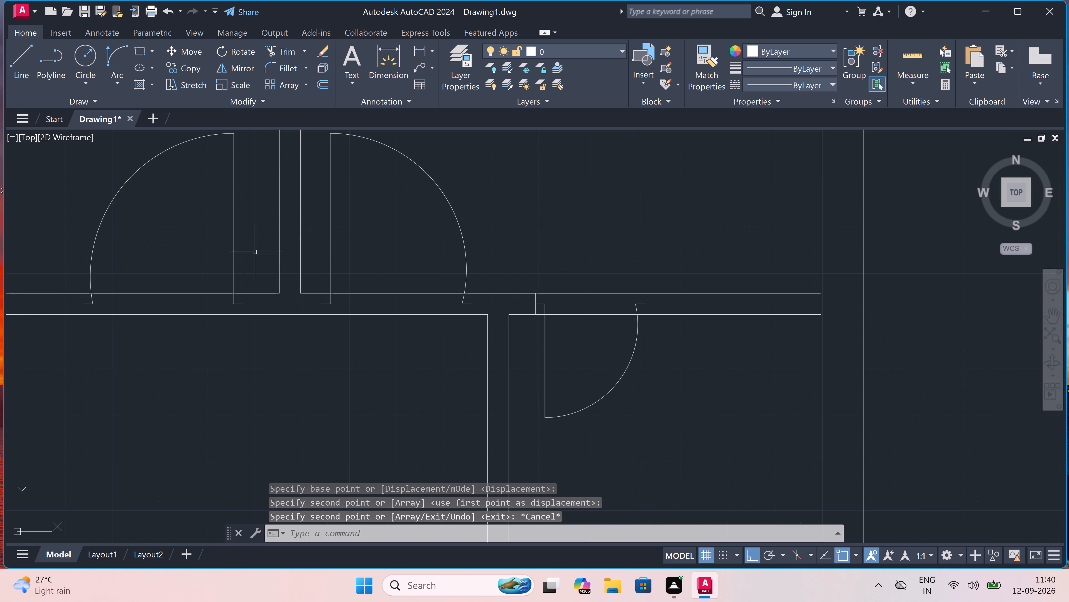
scroll(211, 266, "up", 2)
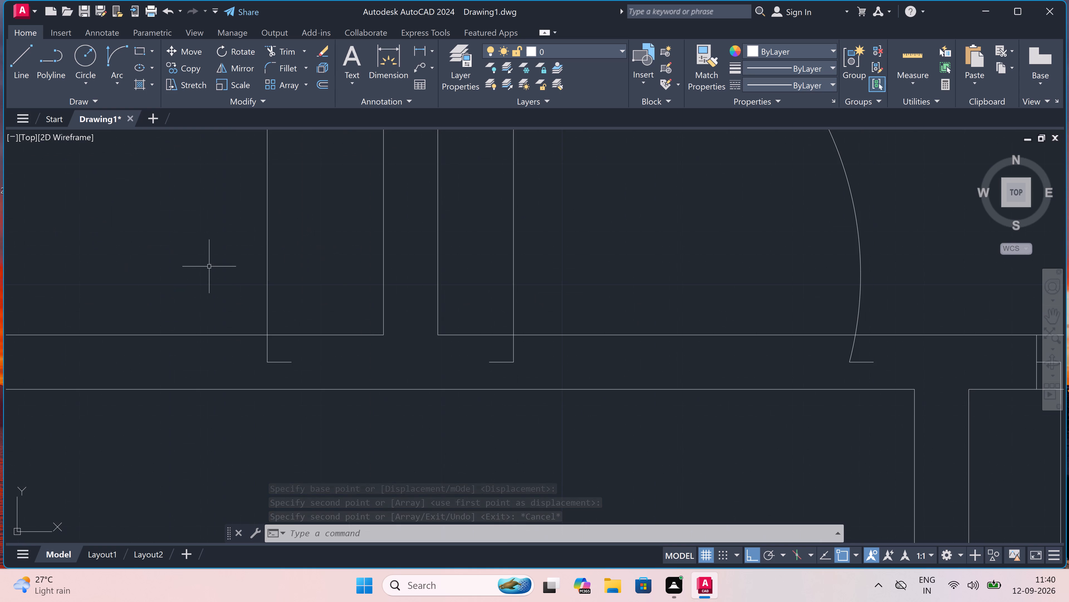
type("l")
key("space")
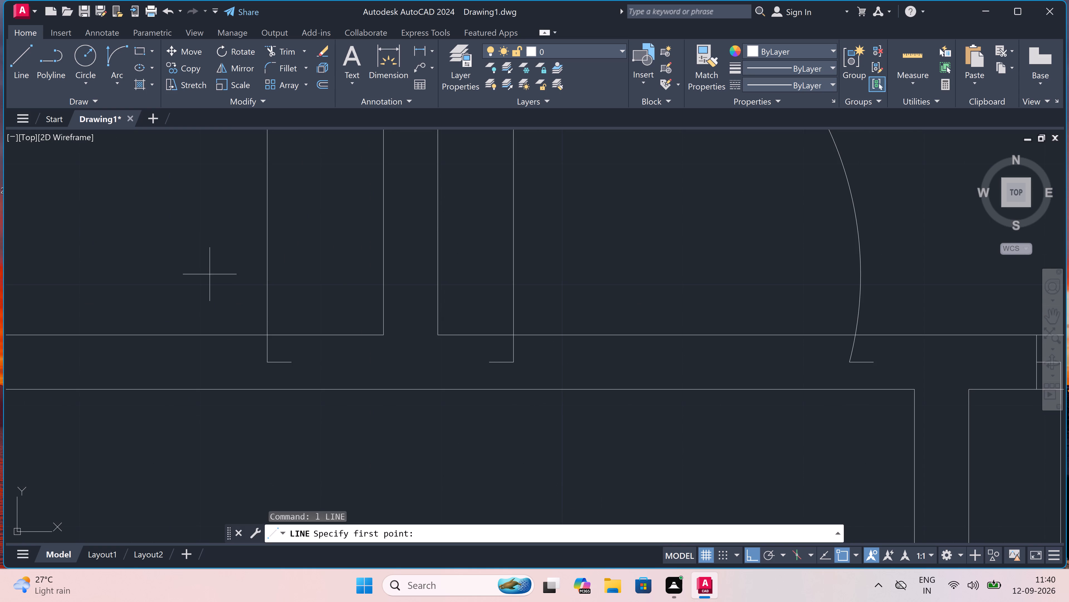
left_click(291, 388)
left_click(292, 338)
key("Escape")
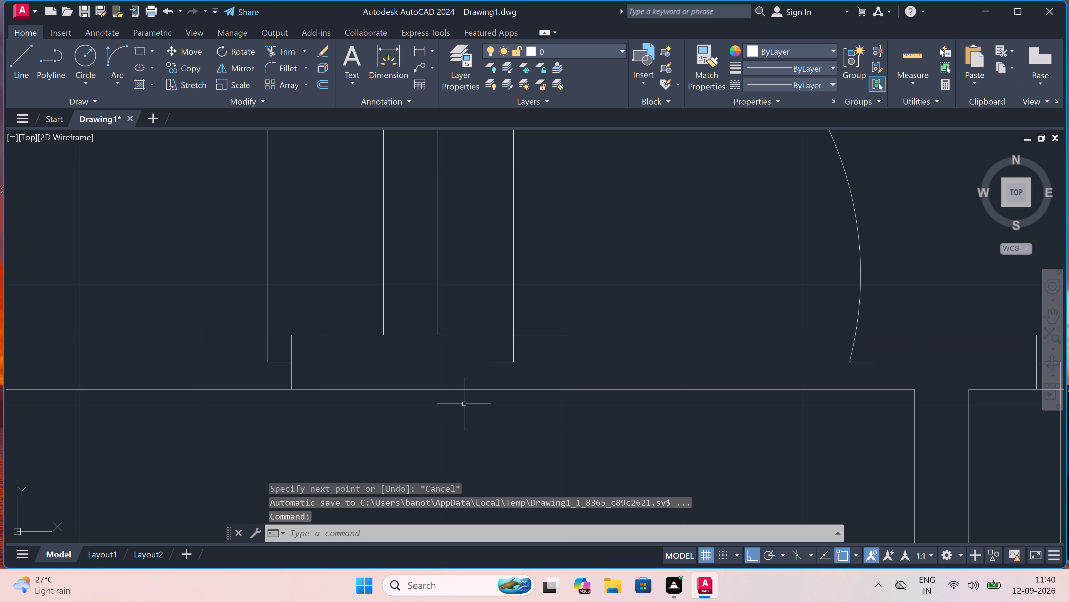
Draw a jamb line across the full wall thickness at the hinge side of the right bedroom's door.
key("space")
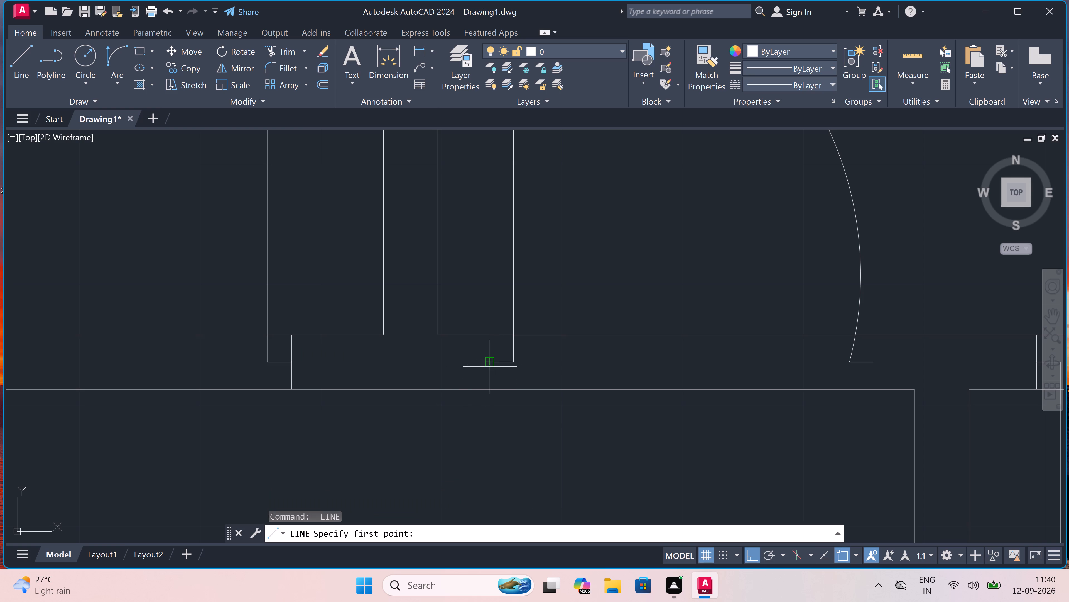
left_click(490, 358)
left_click(487, 393)
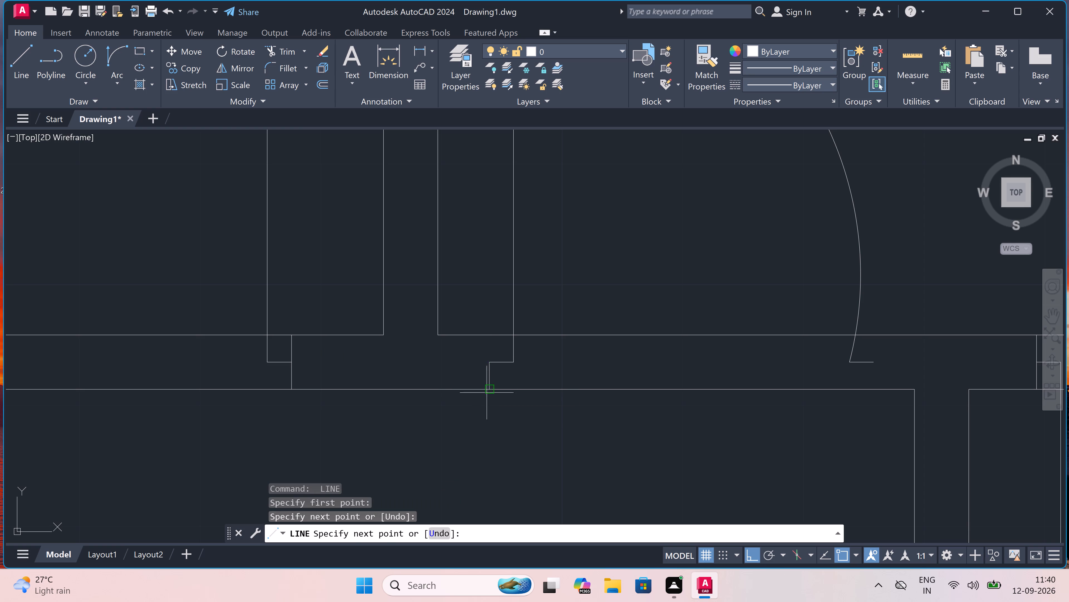
left_click(490, 335)
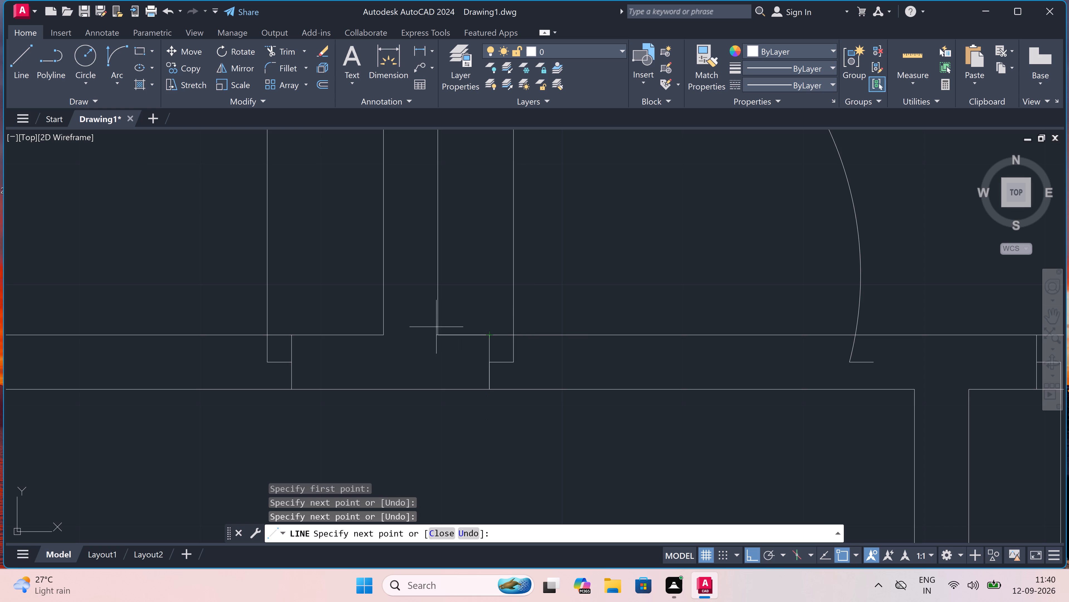
scroll(429, 324, "down", 4)
key("Escape")
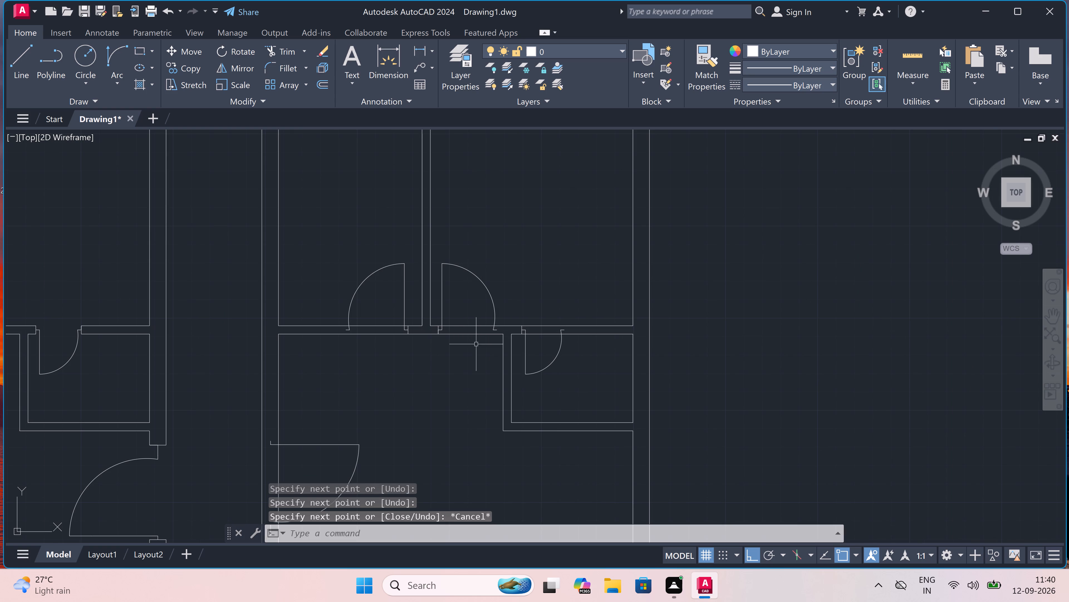
Draw a jamb line across the full wall thickness at the latch side of the right bedroom's door in the right-hand second unit.
key("space")
scroll(506, 322, "up", 4)
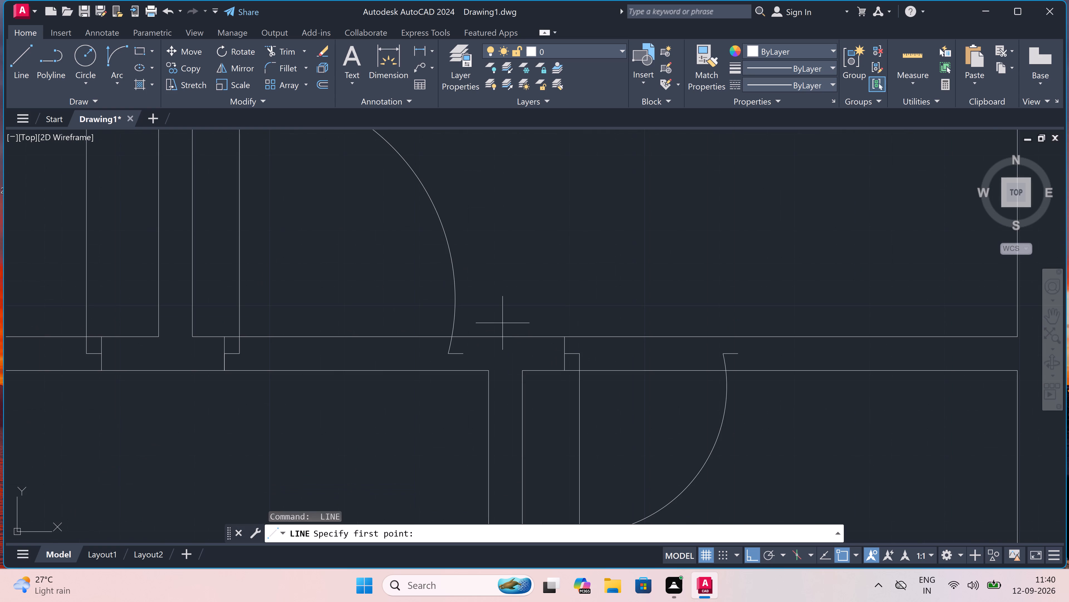
scroll(475, 345, "up", 1)
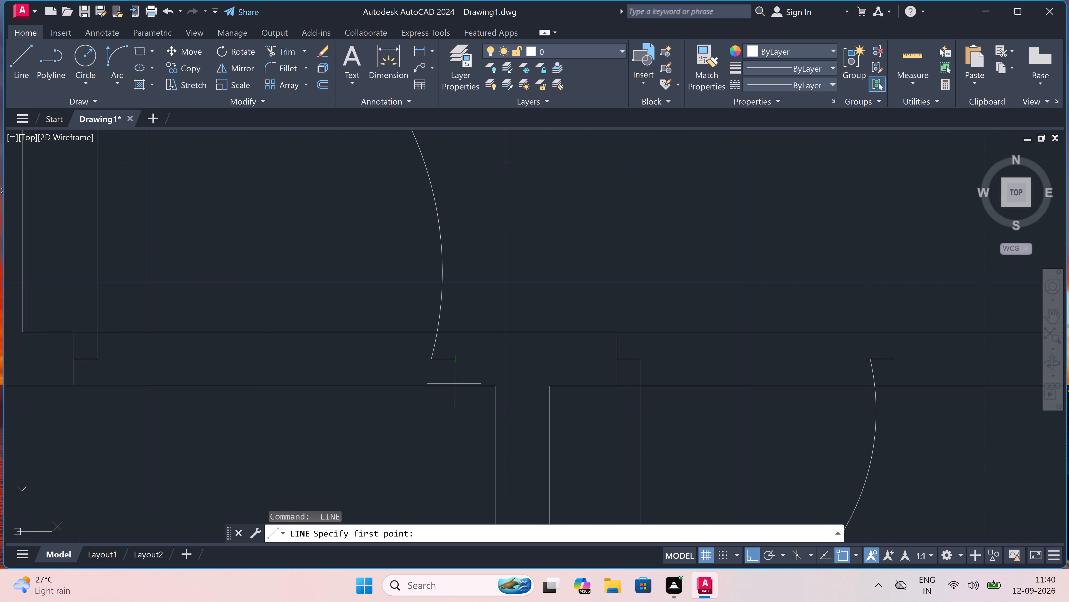
scroll(459, 383, "up", 3)
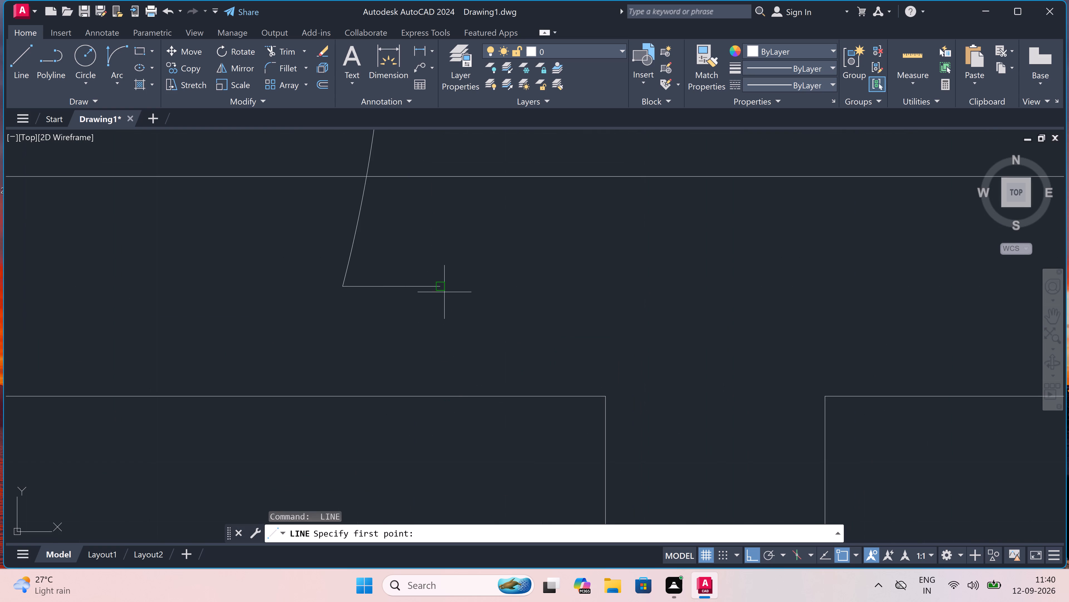
left_click(443, 290)
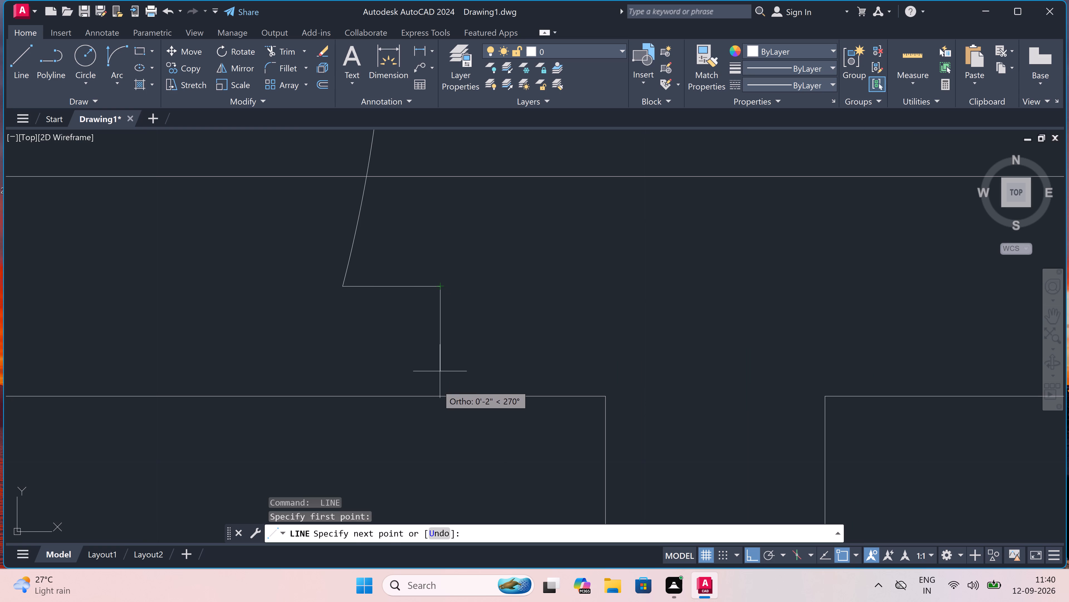
left_click(436, 401)
scroll(448, 349, "down", 3)
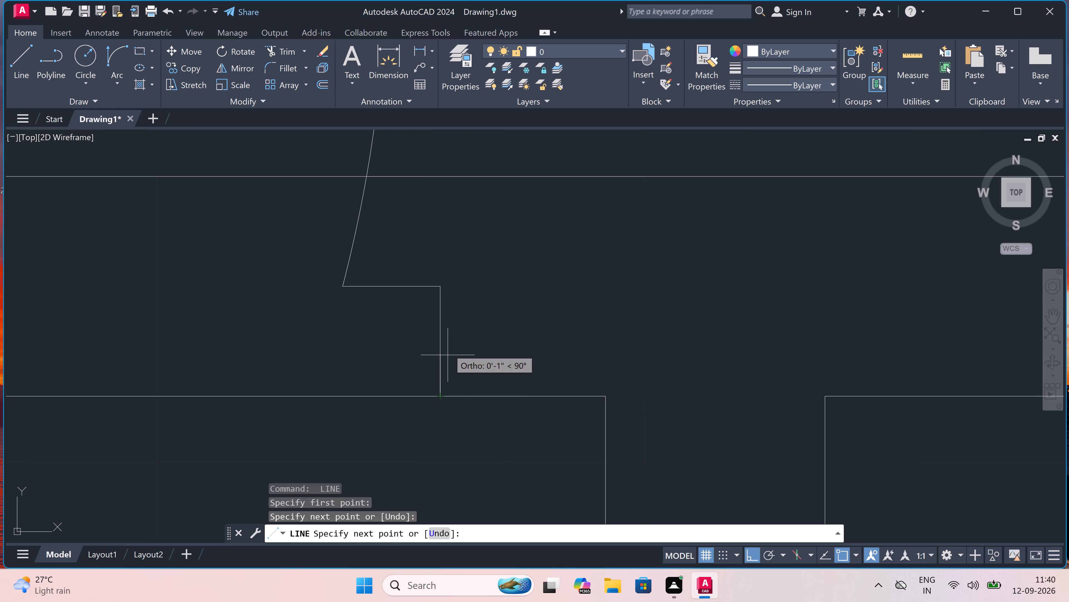
scroll(437, 264, "up", 3)
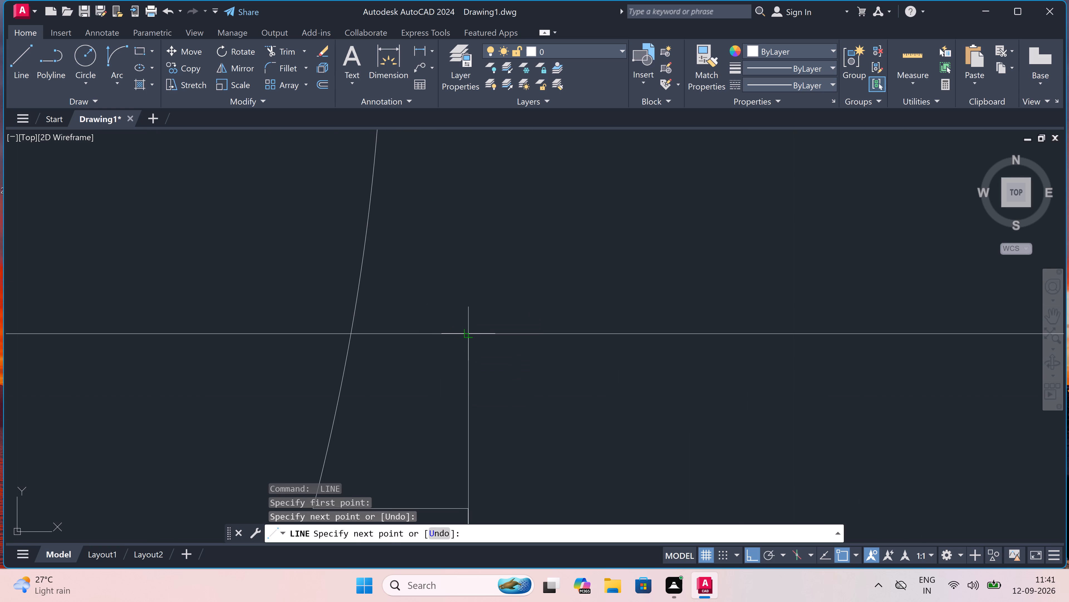
left_click(471, 332)
scroll(469, 334, "down", 6)
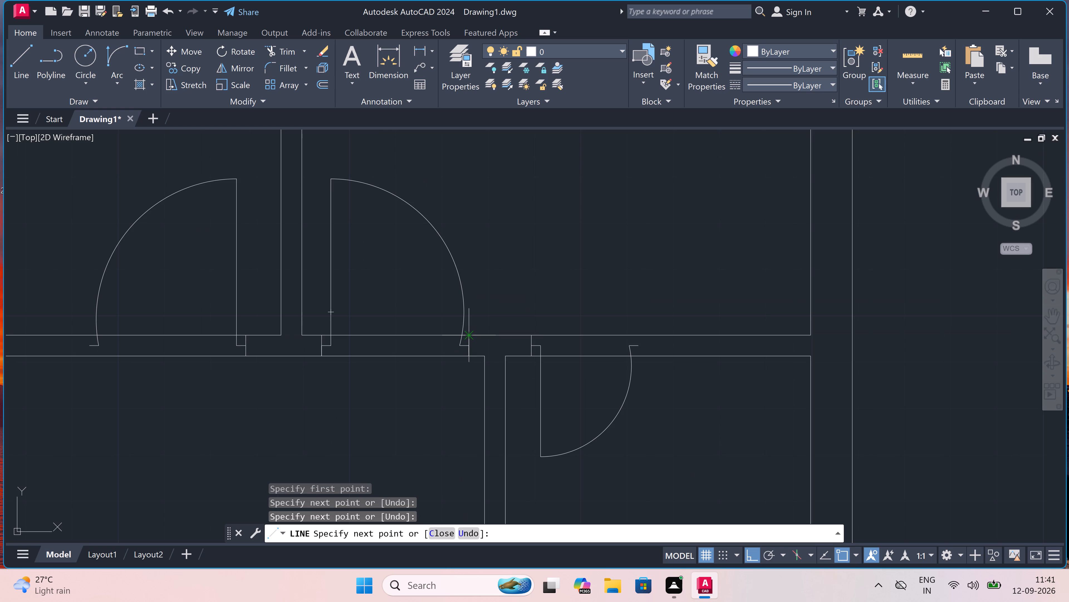
key("Escape")
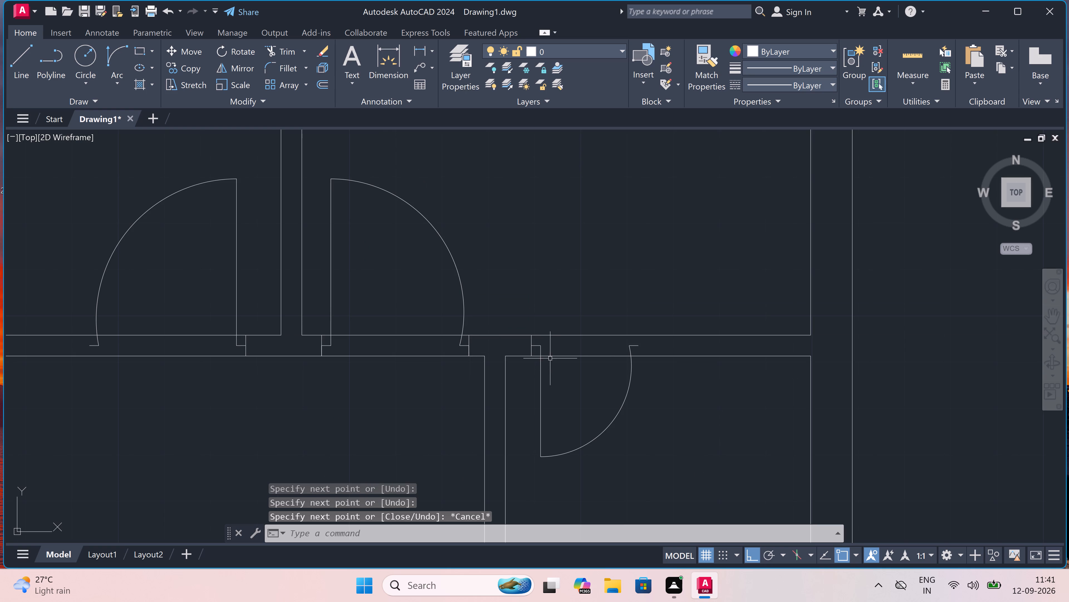
Draw a jamb line across the full wall thickness at the latch side of the small room's door.
key("space")
scroll(638, 364, "up", 3)
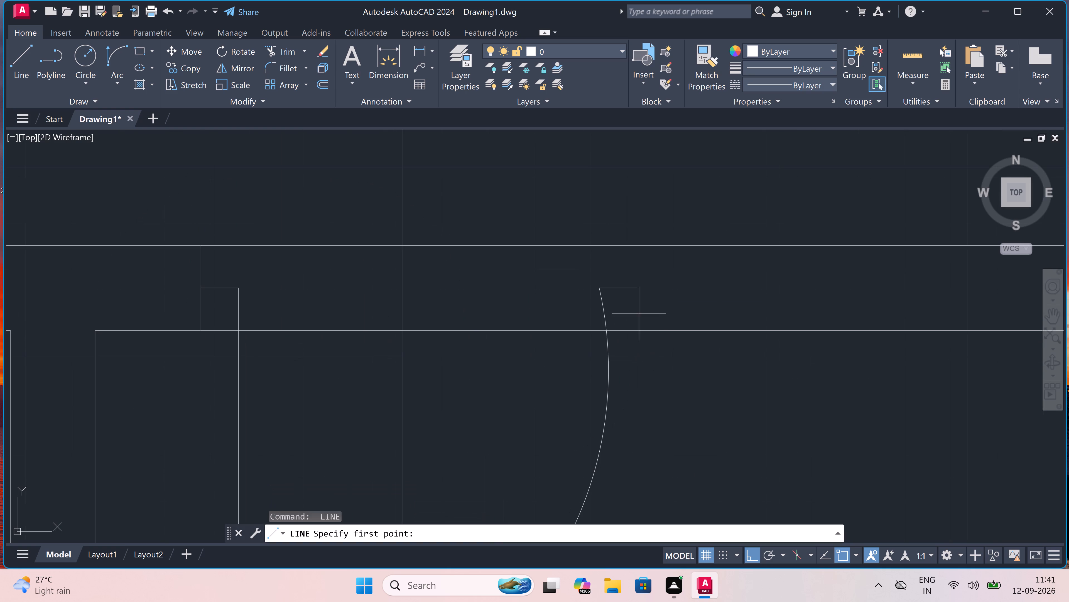
left_click_drag(639, 287, 637, 299)
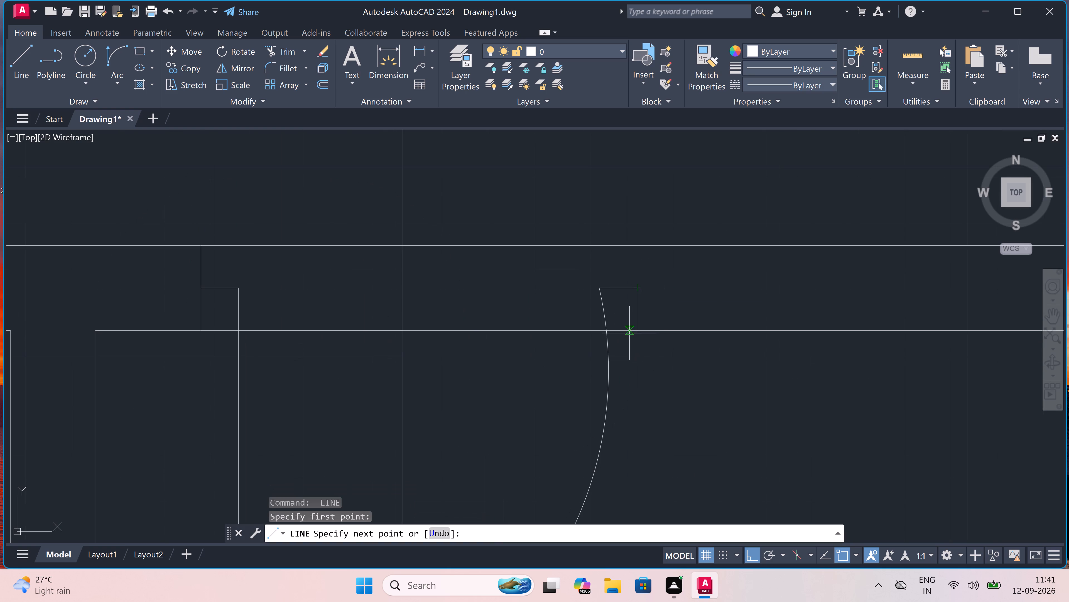
double_click(641, 327)
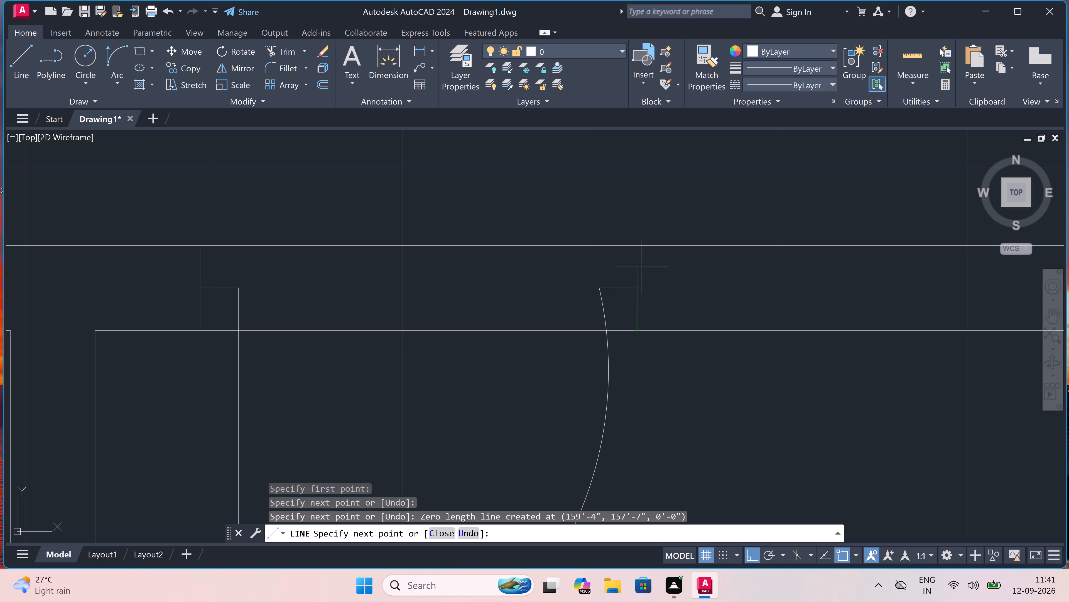
left_click(639, 244)
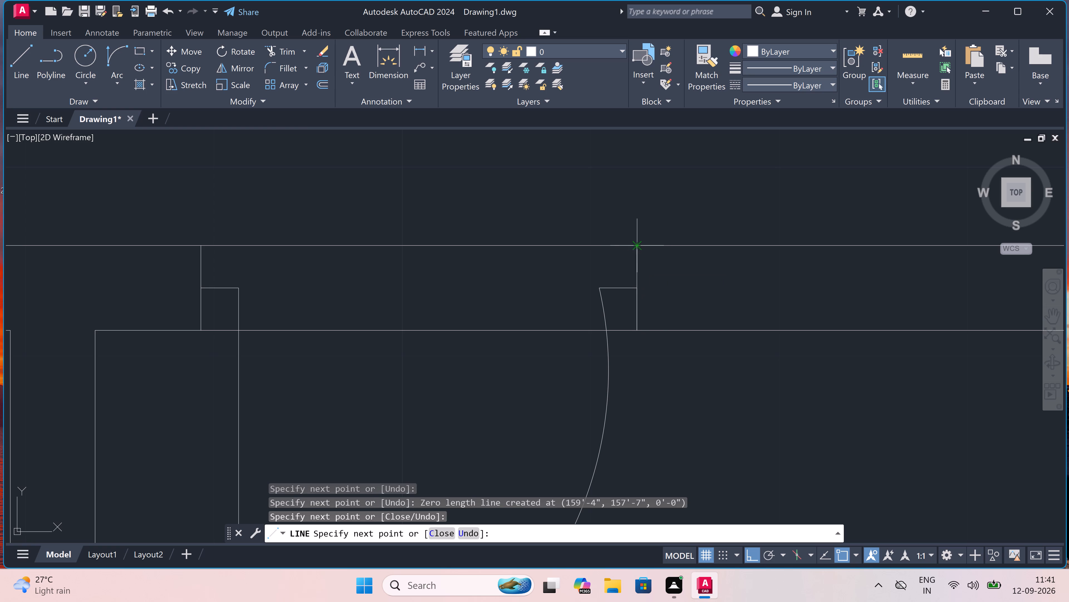
key("Escape")
Draw a jamb line across the full wall thickness at the latch side of the left bedroom's door.
scroll(550, 233, "down", 5)
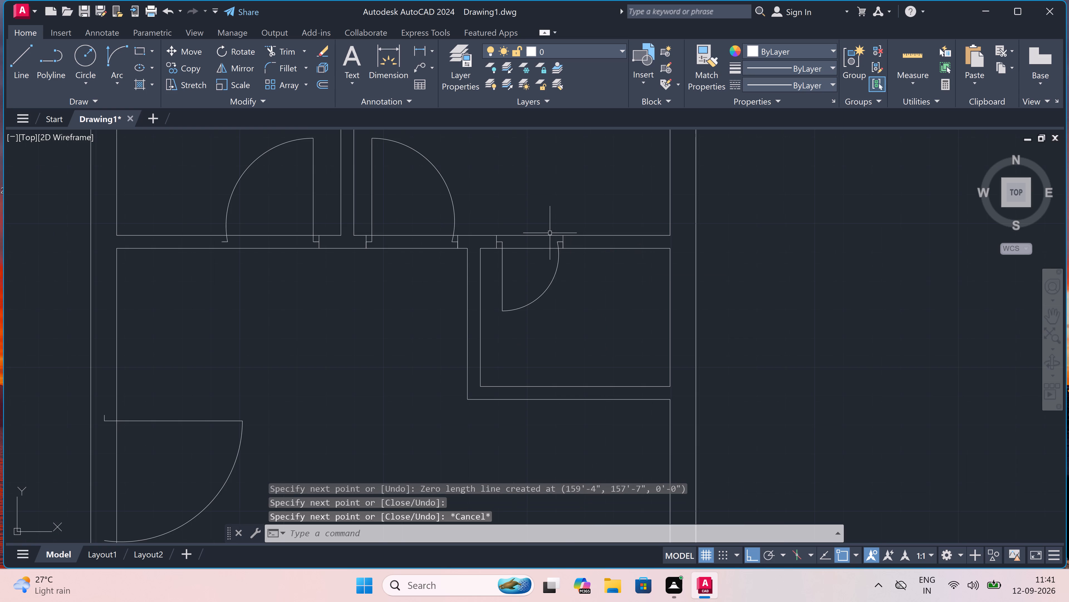
scroll(229, 217, "up", 3)
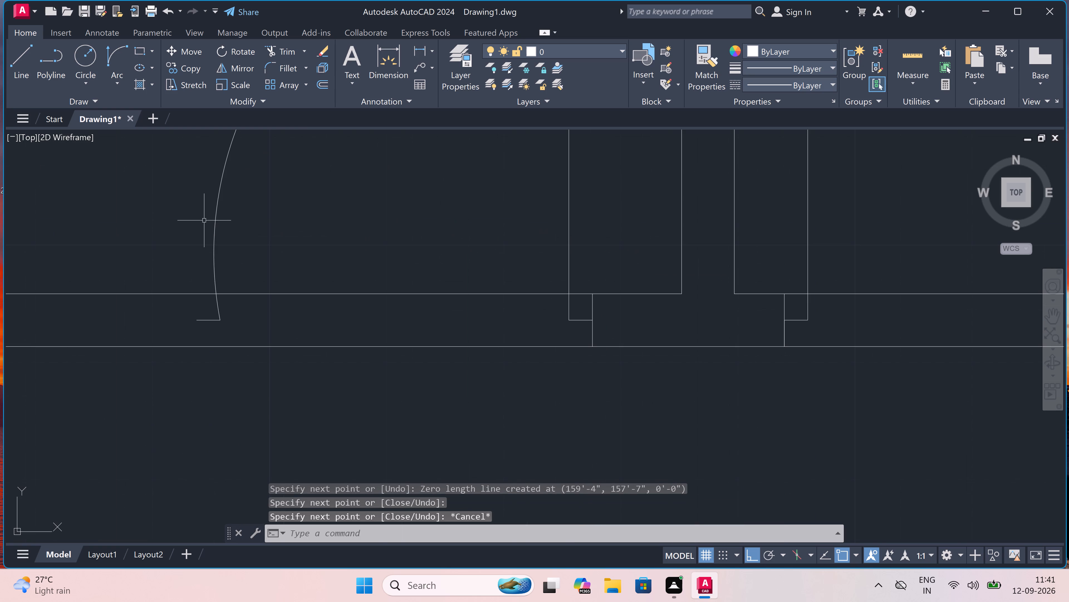
key("space")
left_click(198, 319)
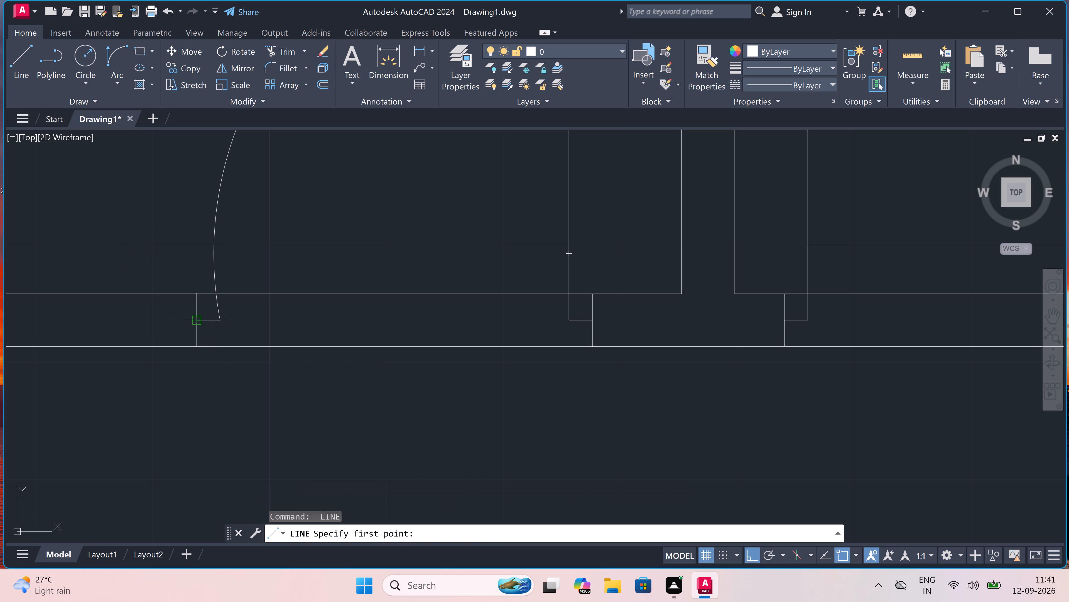
double_click(200, 293)
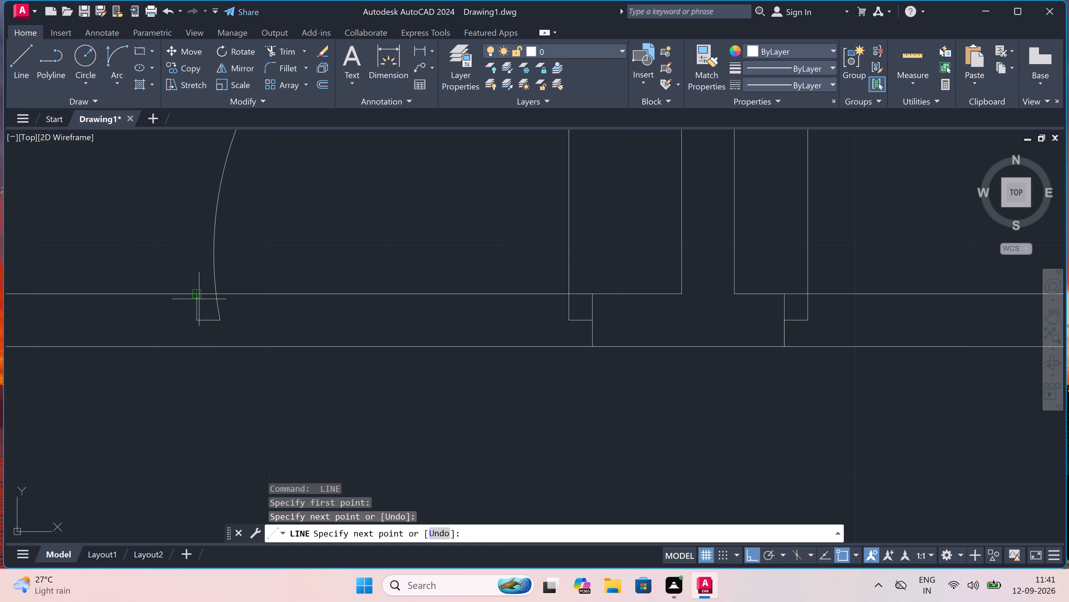
left_click(196, 347)
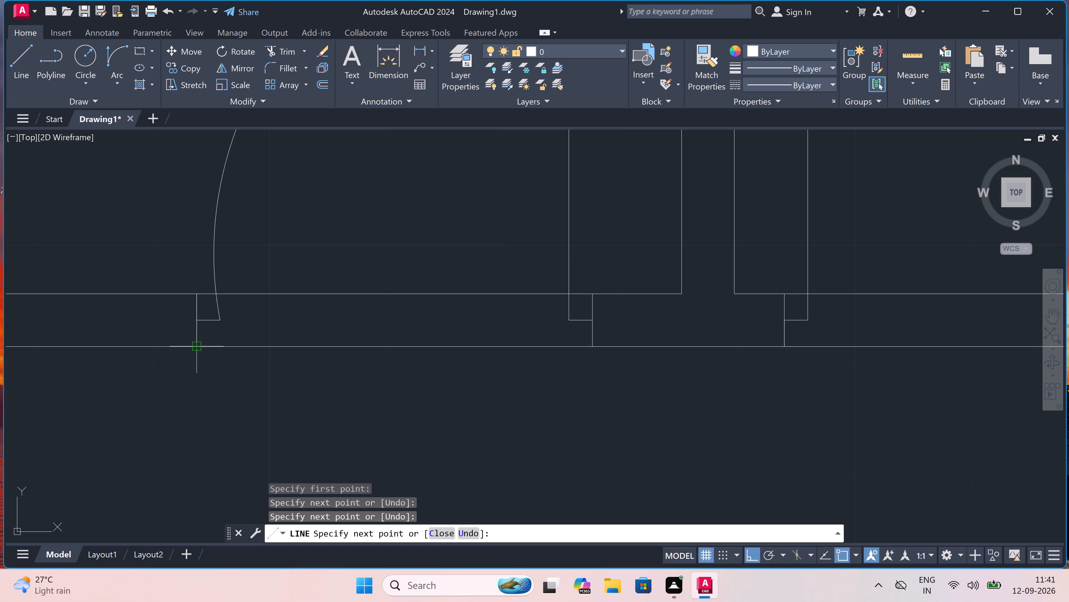
key("Escape")
Draw a short line joining the entrance door's arc end to the detached short jamb line below it.
scroll(195, 316, "down", 7)
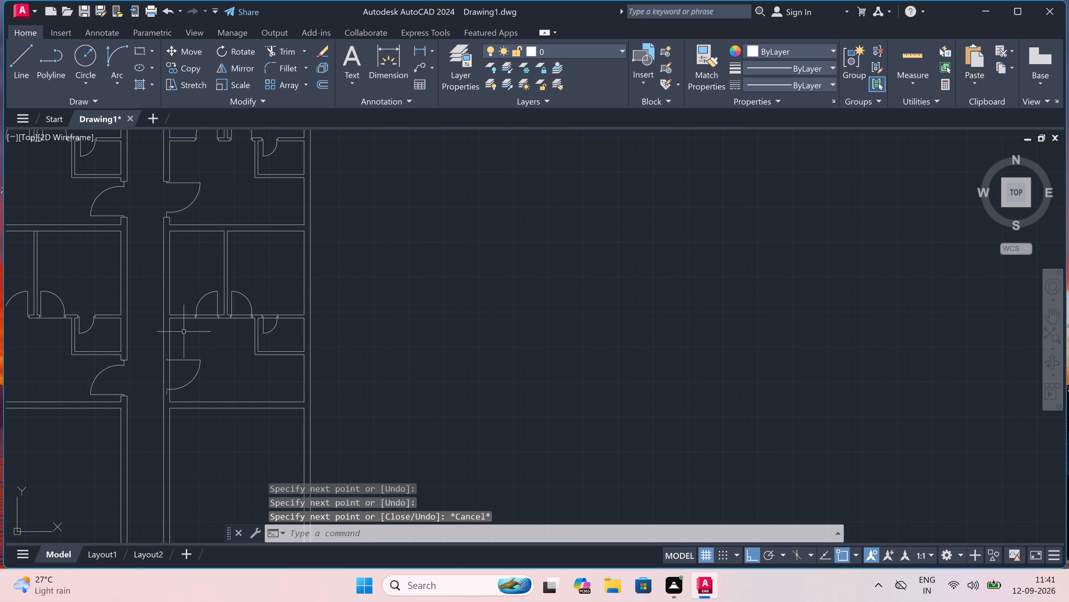
scroll(146, 403, "up", 4)
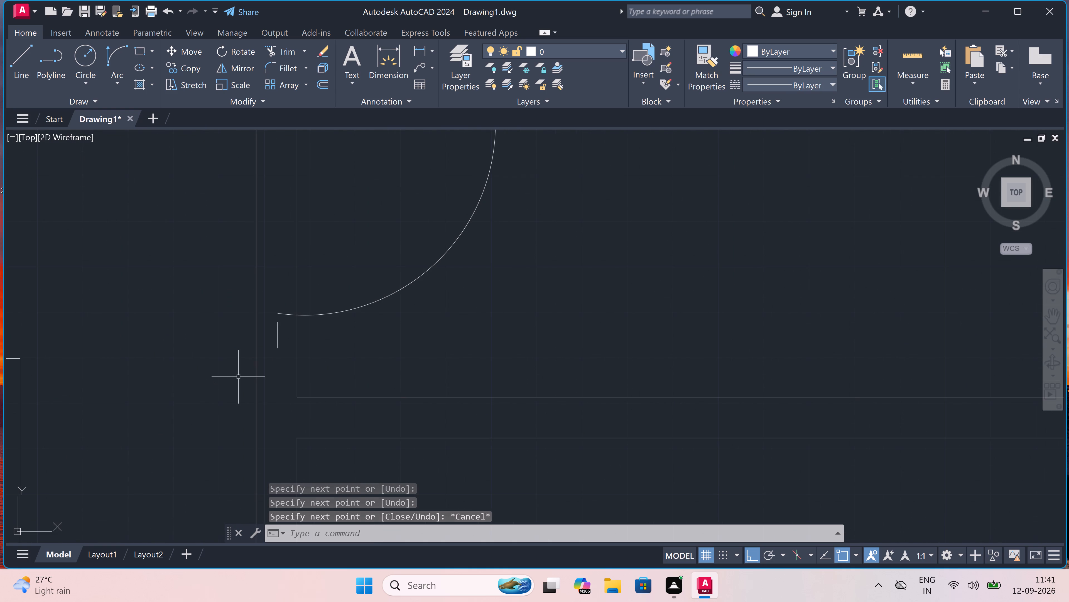
key("space")
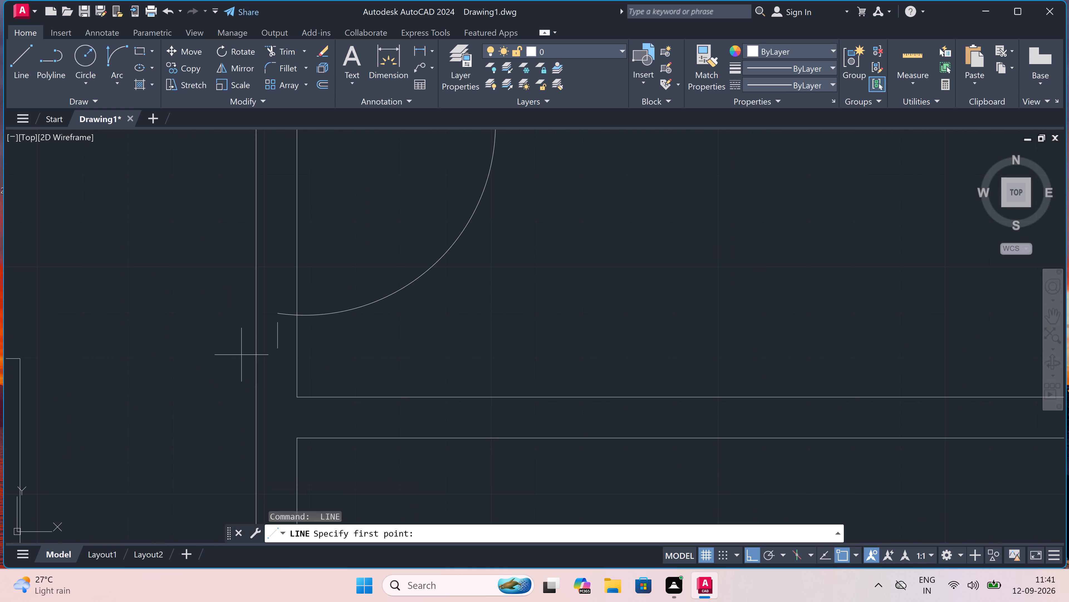
scroll(251, 351, "up", 1)
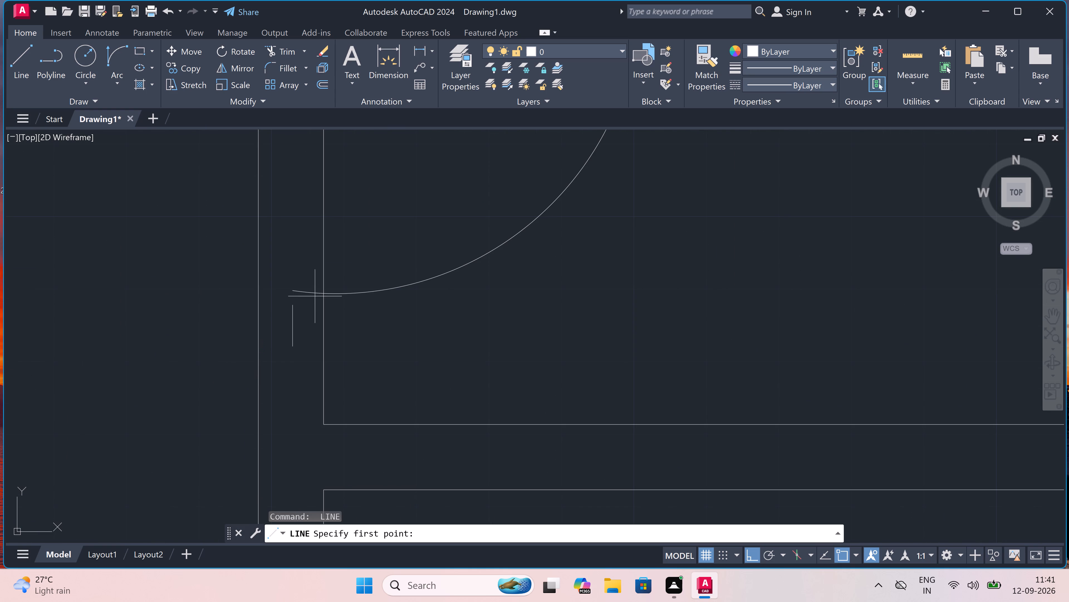
double_click(297, 309)
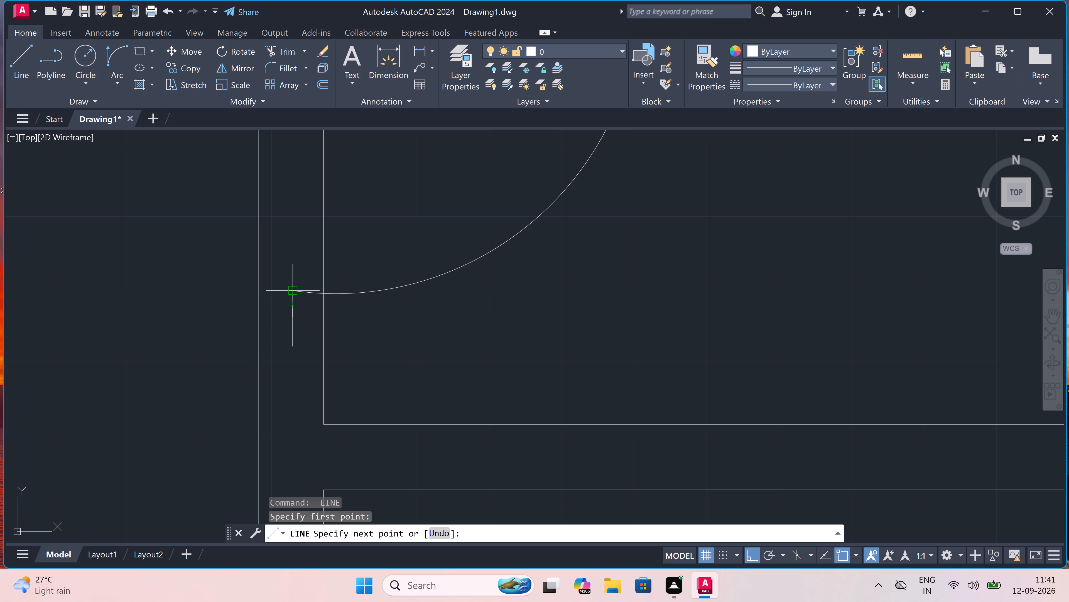
left_click(290, 285)
key("Escape")
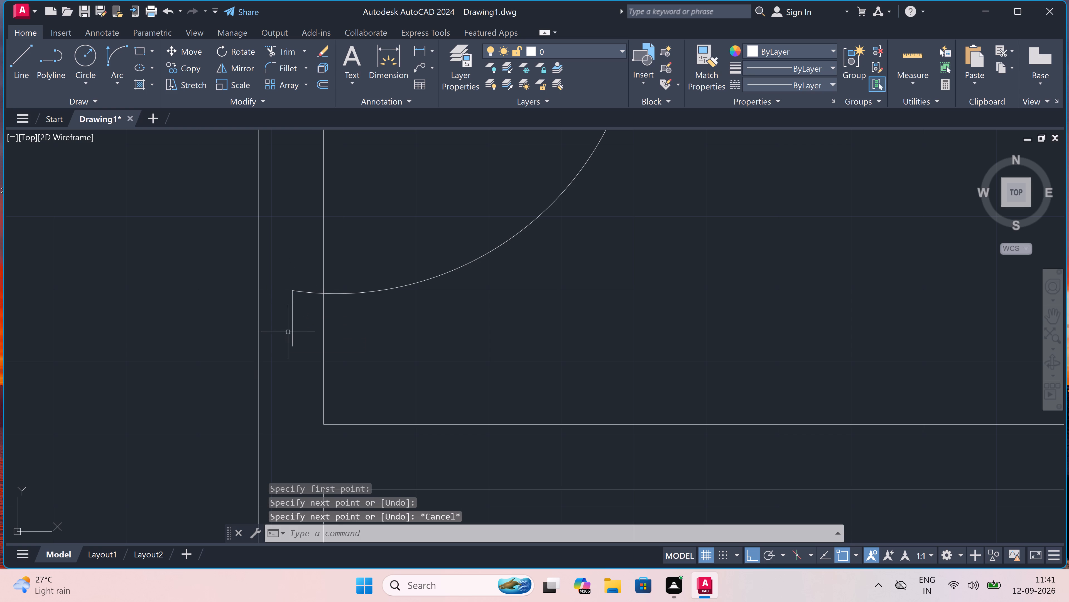
Erase the original short jamb line below the new joining line at the entrance door's latch side.
left_click_drag(293, 327, 289, 327)
key("Delete")
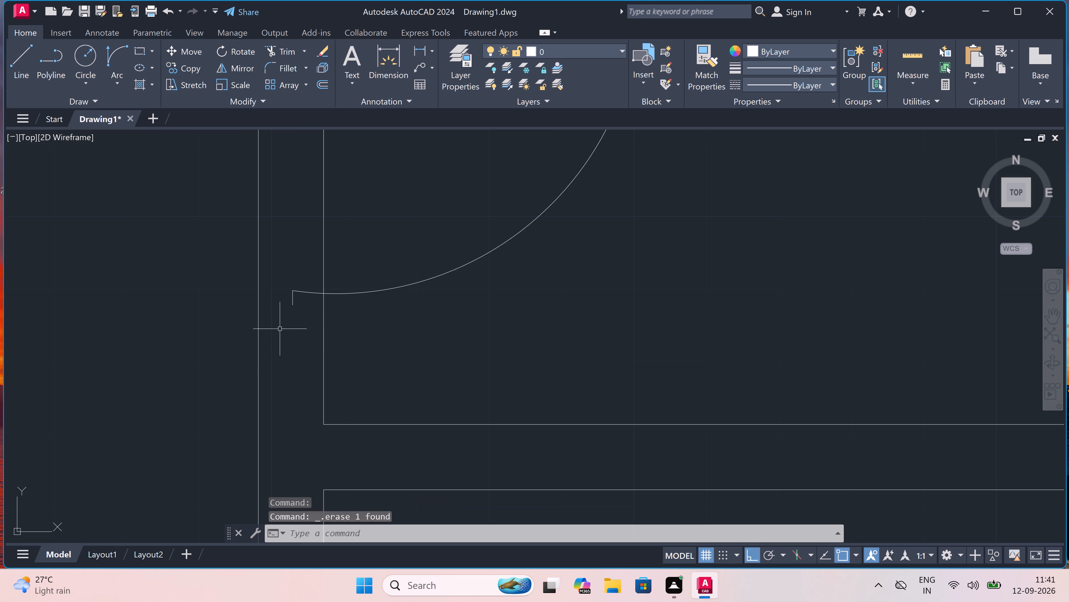
Draw a 2" line down from the entrance door's arc end and continue it across the full wall thickness.
type("l")
key("space")
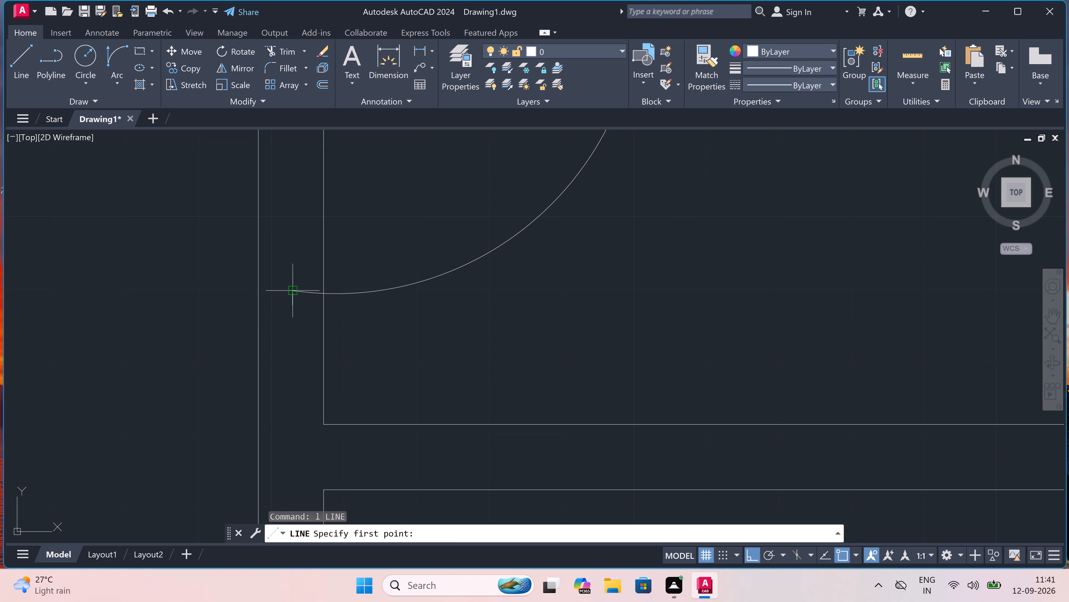
left_click_drag(291, 286, 296, 316)
type("2\"")
key("space")
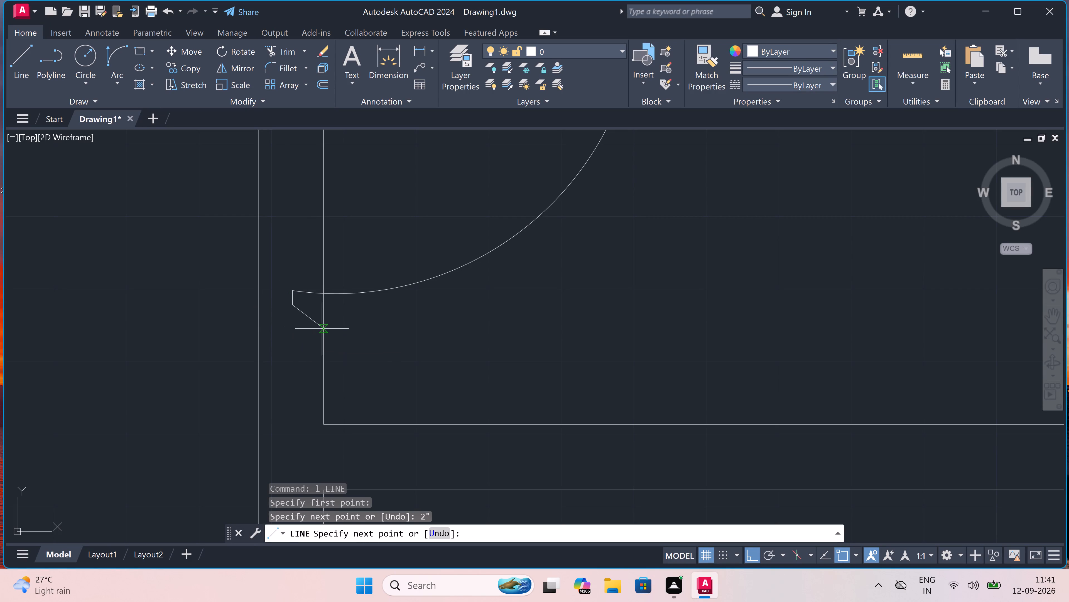
scroll(286, 305, "up", 3)
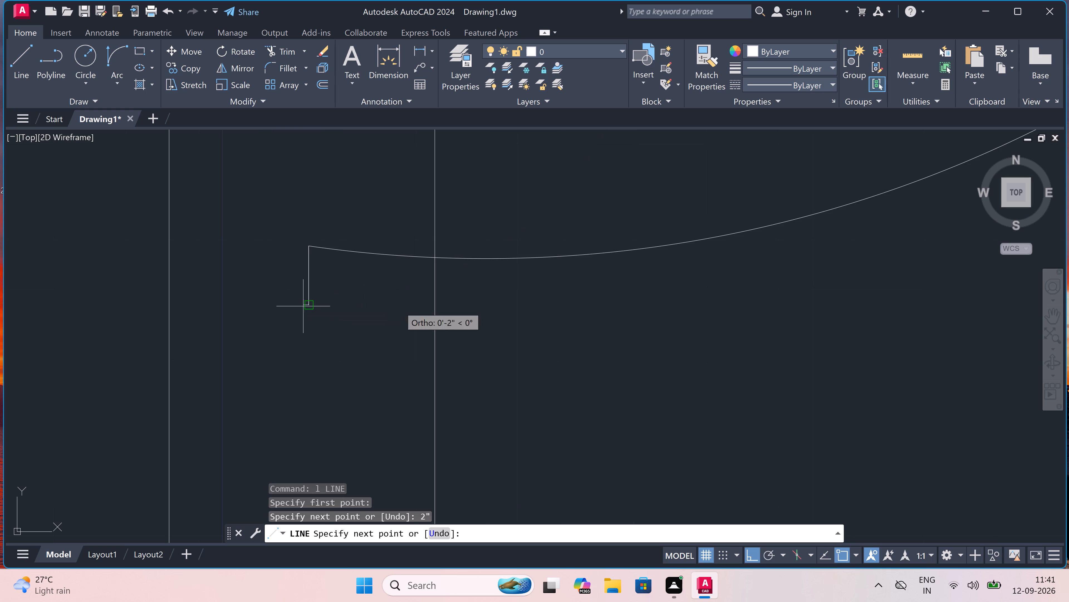
left_click(431, 304)
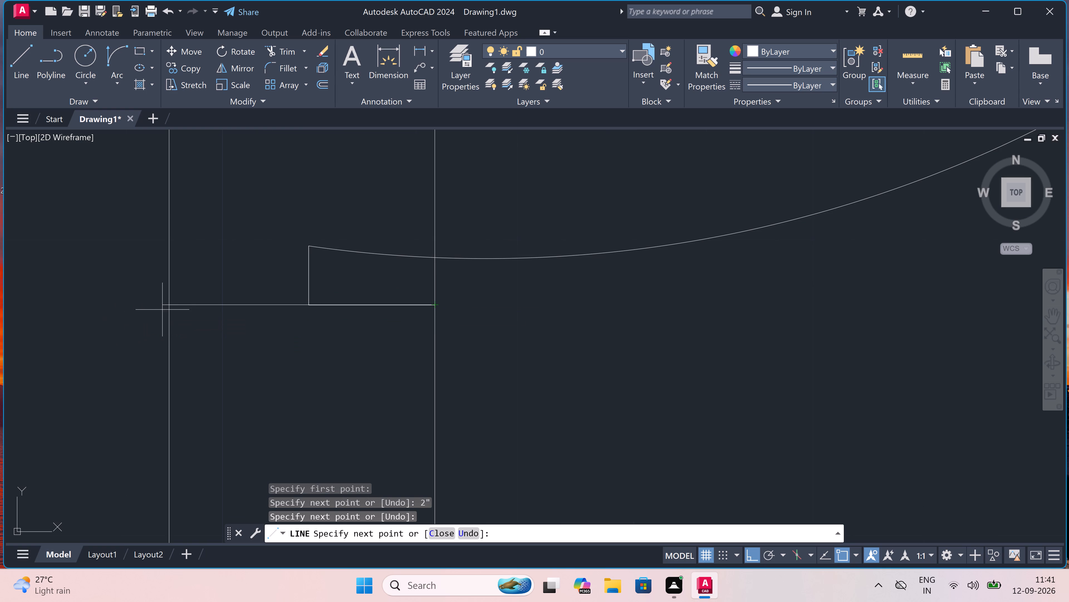
left_click(168, 304)
key("Escape")
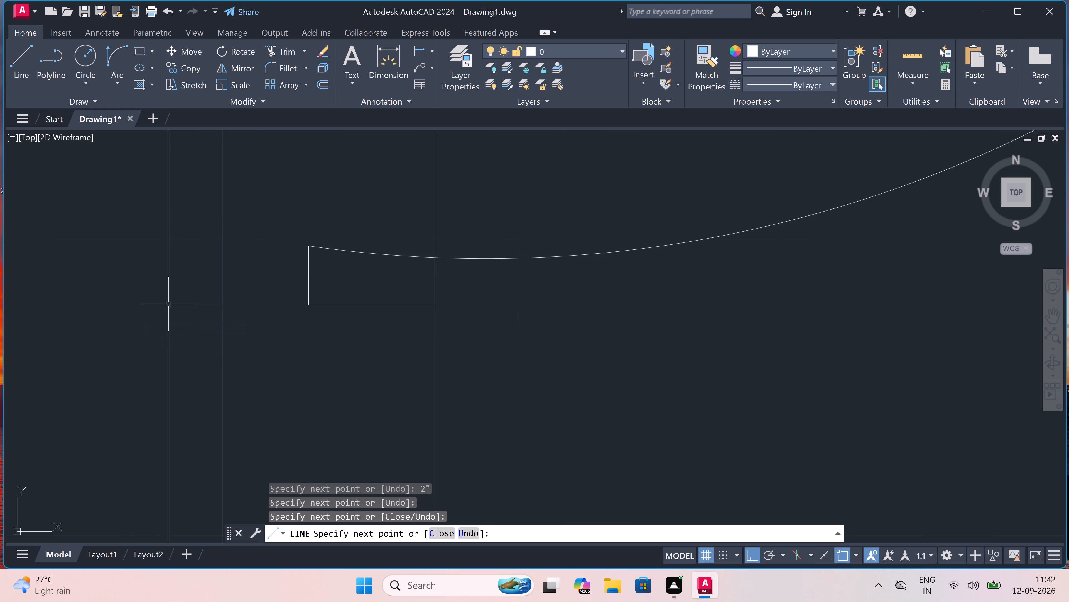
Draw a jamb line across the full wall thickness at the hinge side of the entrance door, from the short jamb line's end.
scroll(168, 304, "down", 7)
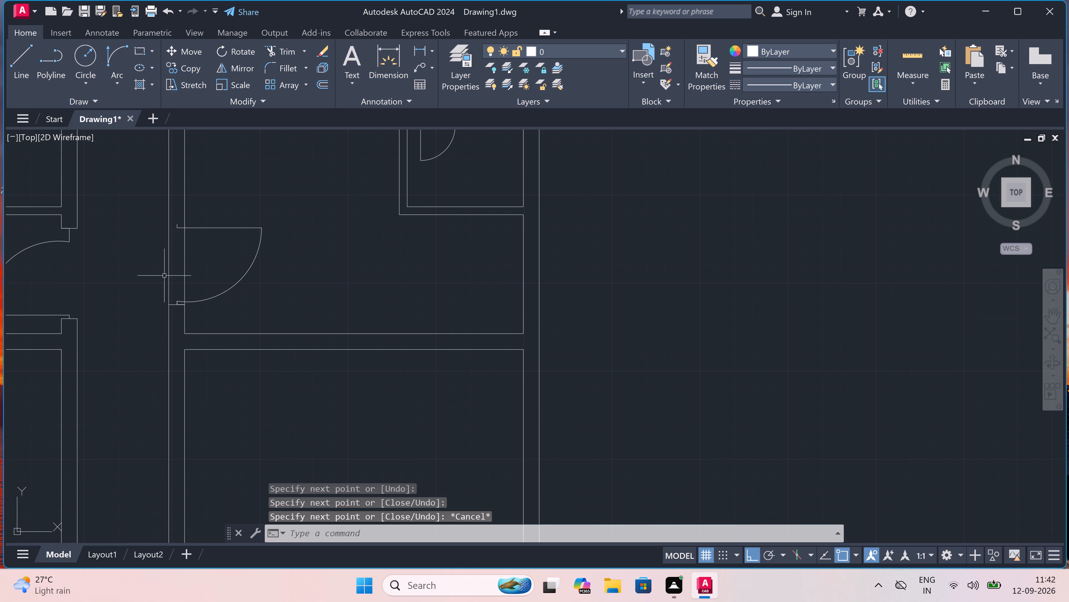
scroll(173, 214, "up", 4)
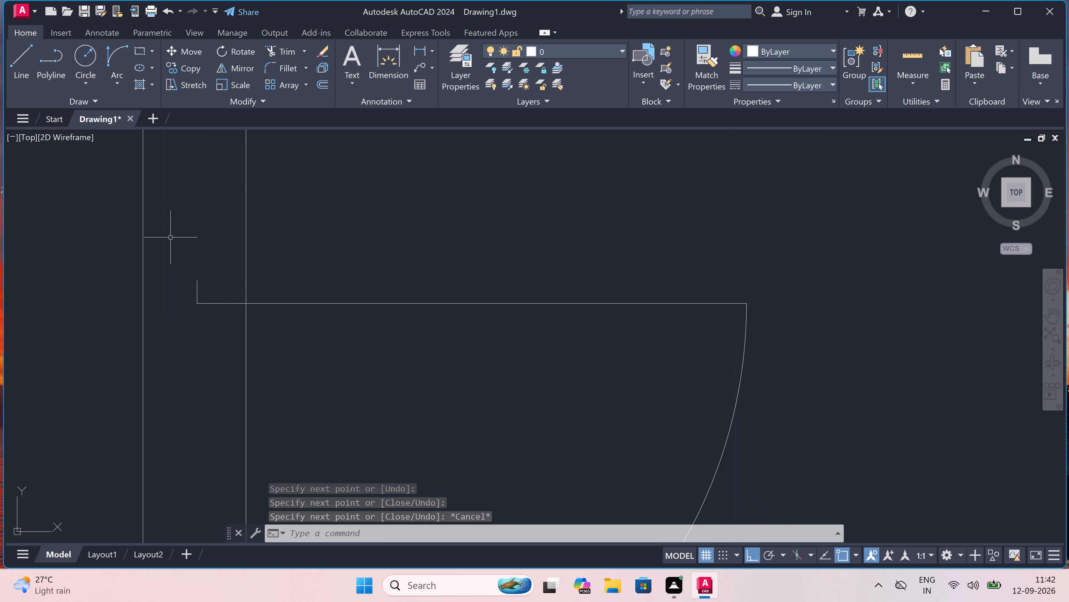
key("space")
scroll(155, 276, "up", 2)
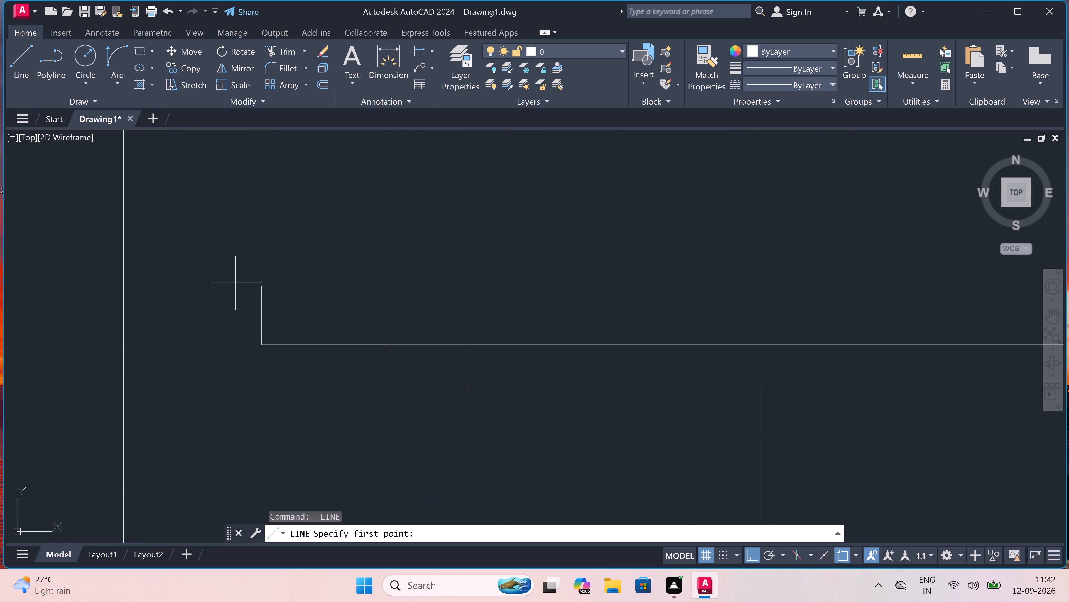
left_click(261, 284)
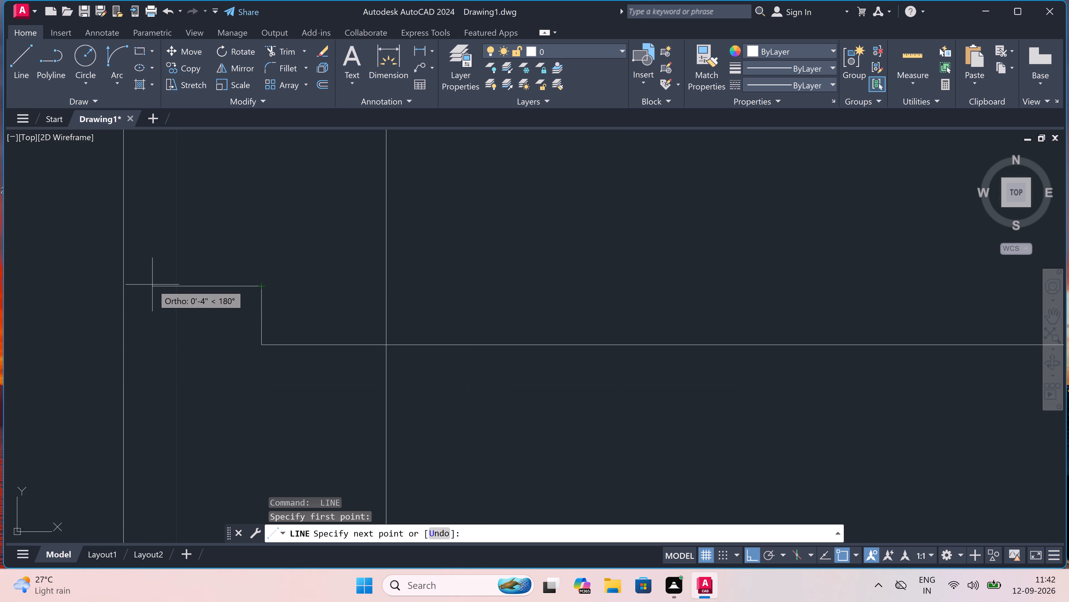
left_click(125, 288)
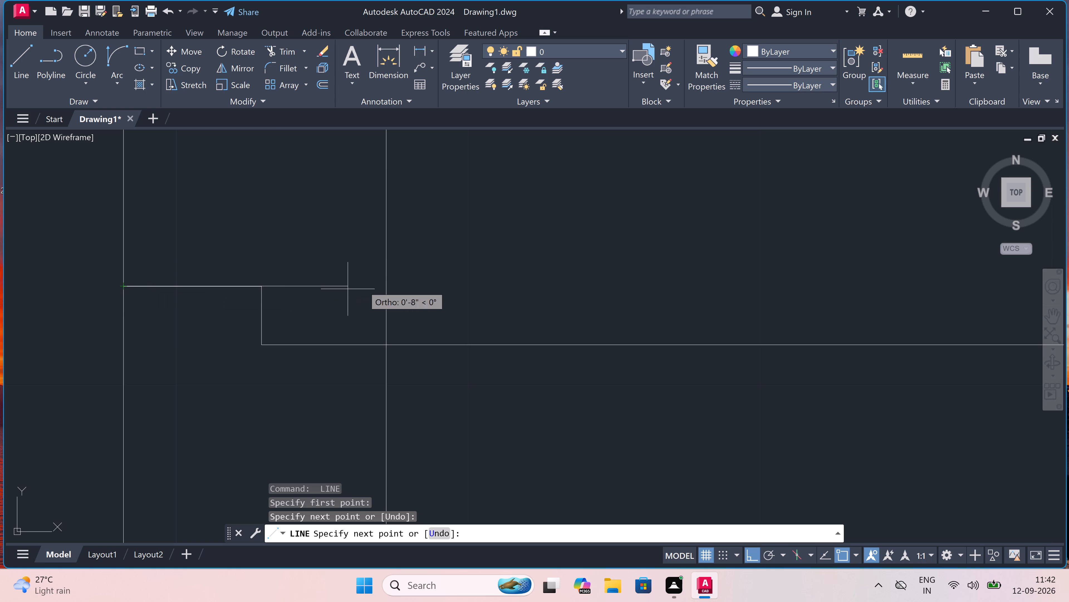
left_click(389, 288)
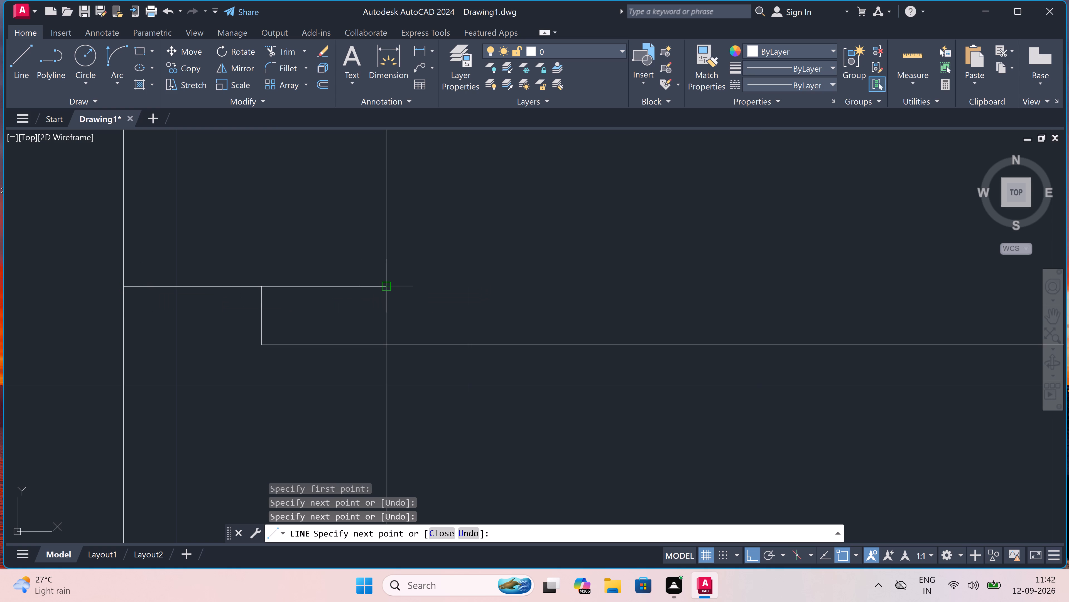
key("Escape")
Trim both wall lines between the jamb lines of the second unit's entrance door to open the doorway.
scroll(378, 266, "down", 8)
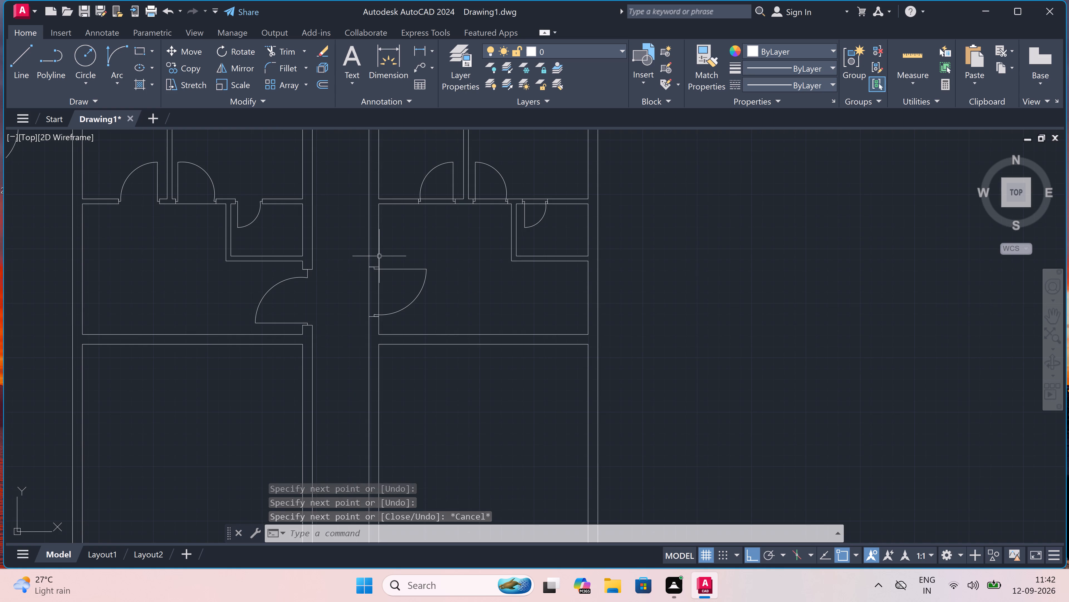
scroll(379, 256, "down", 3)
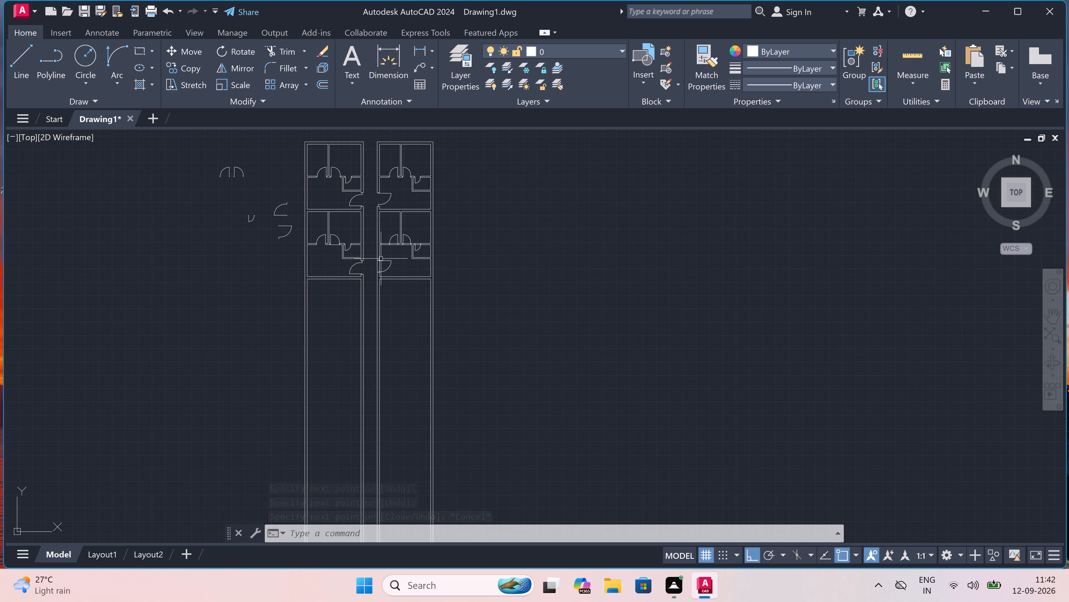
scroll(384, 263, "up", 6)
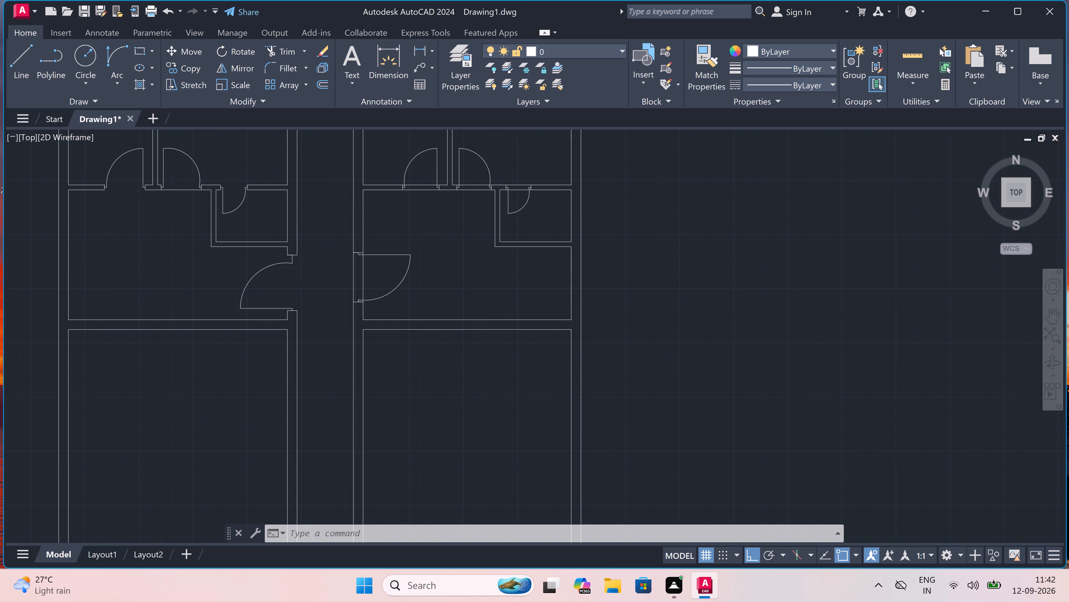
type("tr")
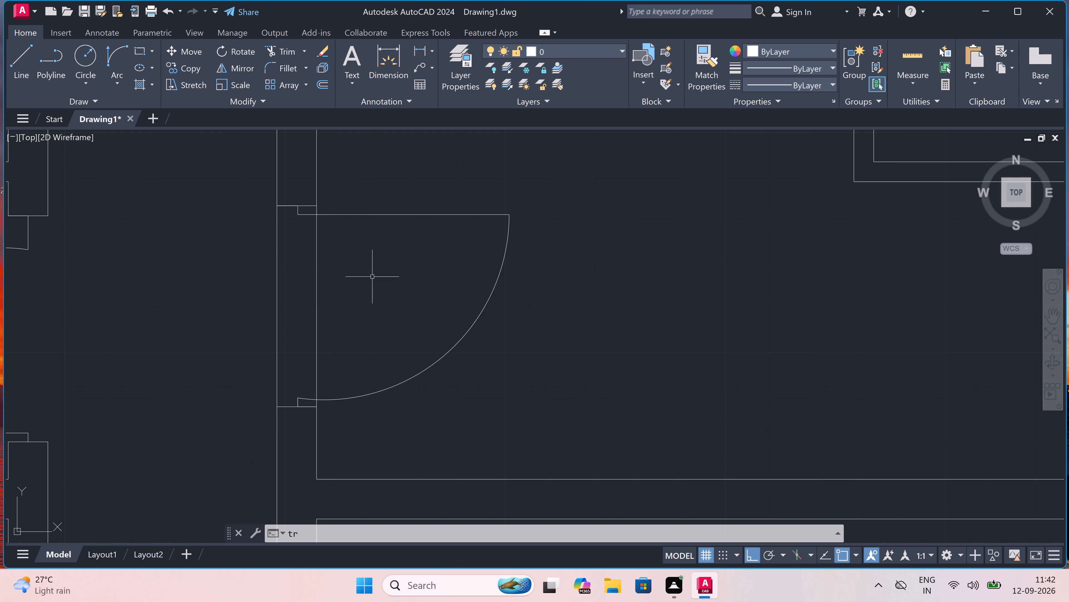
key("space")
left_click_drag(370, 281, 362, 286)
left_click(228, 307)
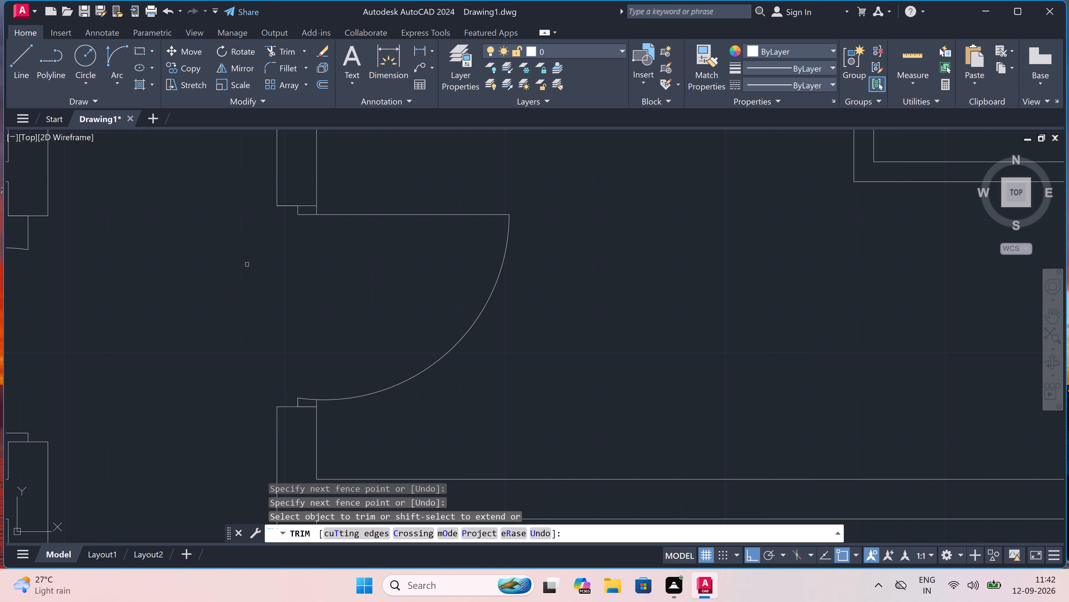
Trim the leftover inner wall line stubs beside the entrance door's hinge-side and latch-side jambs.
scroll(314, 204, "up", 5)
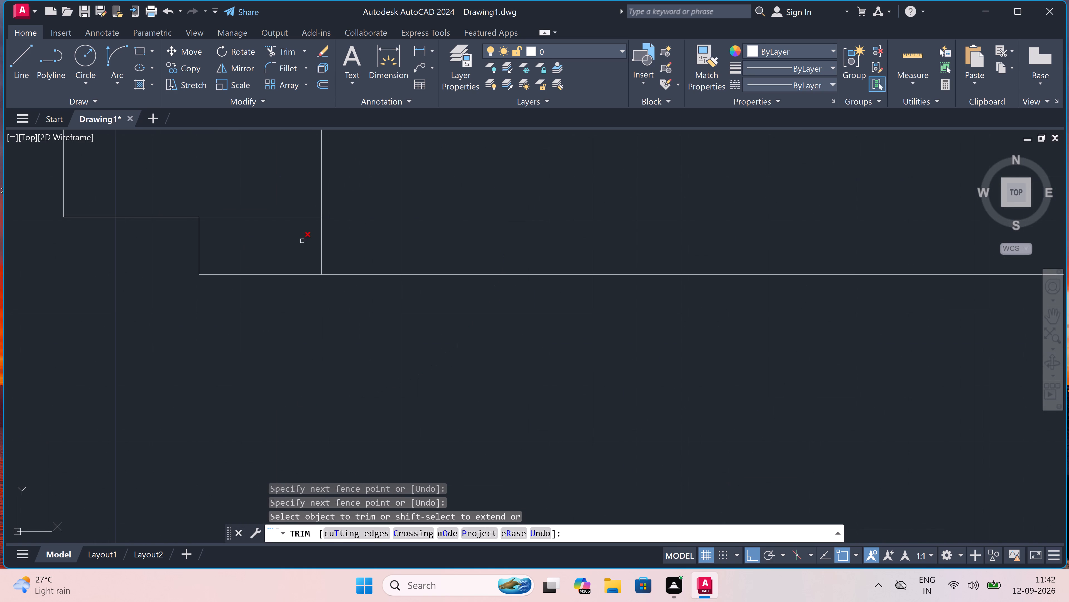
left_click(298, 251)
left_click(346, 236)
scroll(347, 236, "down", 5)
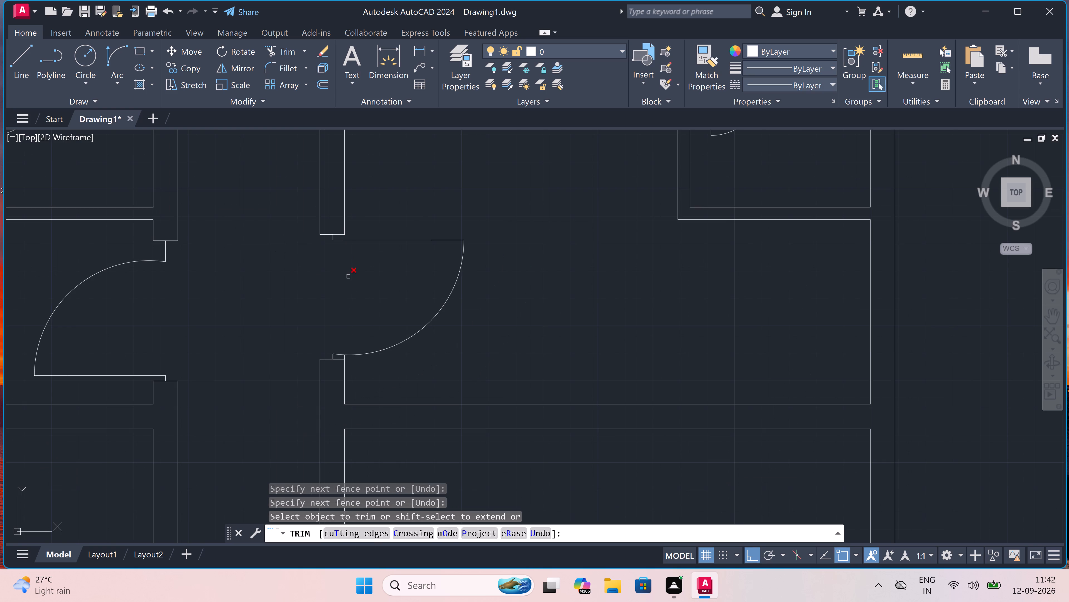
scroll(340, 371, "up", 4)
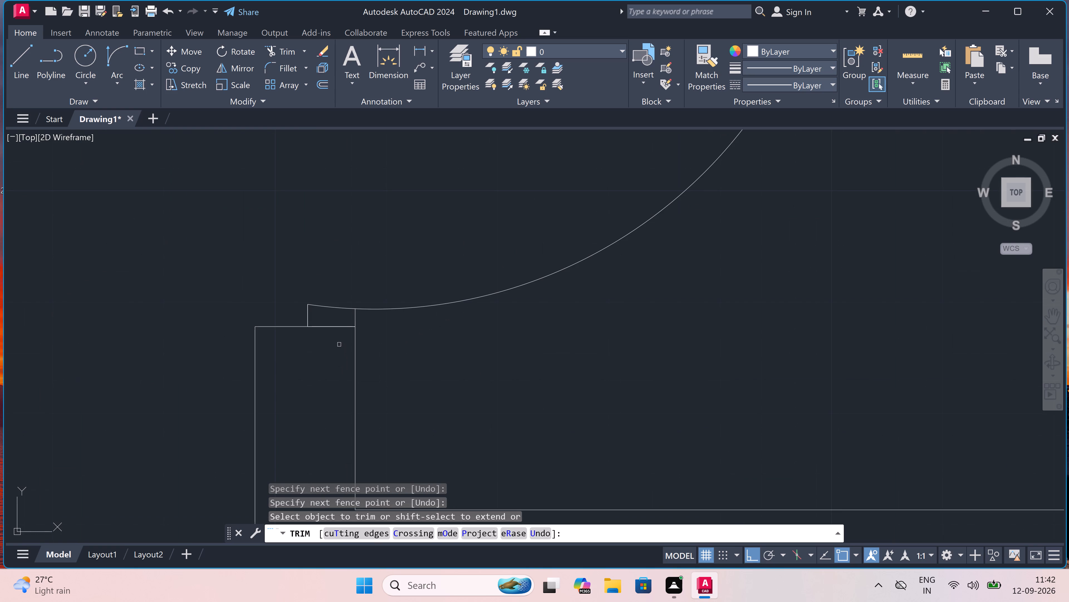
scroll(345, 323, "up", 2)
left_click(346, 317)
left_click(418, 339)
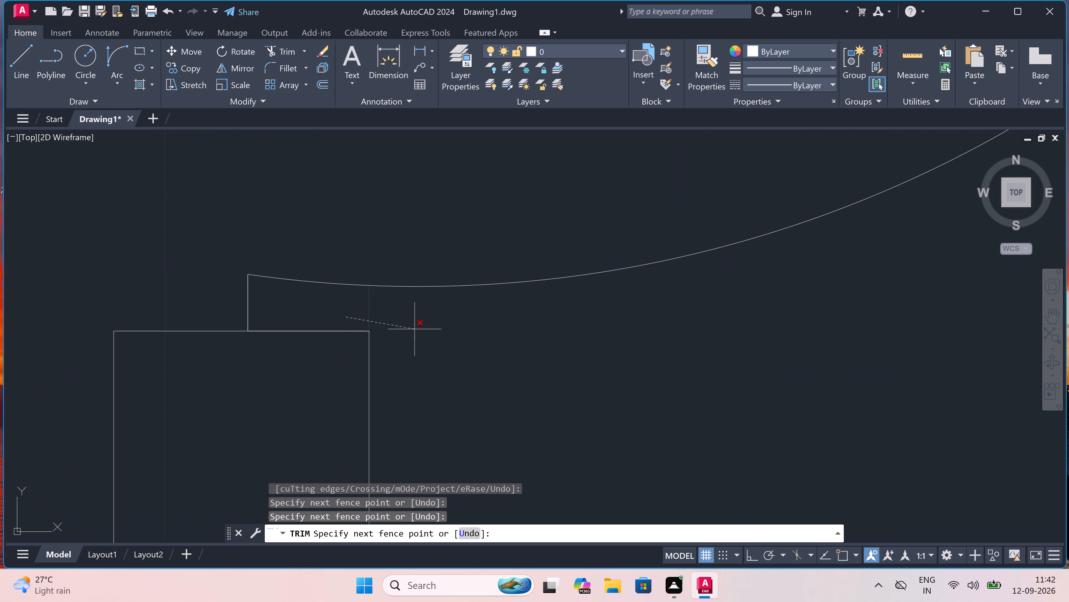
Trim both wall lines across the small corner room's door opening, including the leftover stubs beside its two jambs.
scroll(412, 349, "down", 11)
scroll(471, 231, "down", 2)
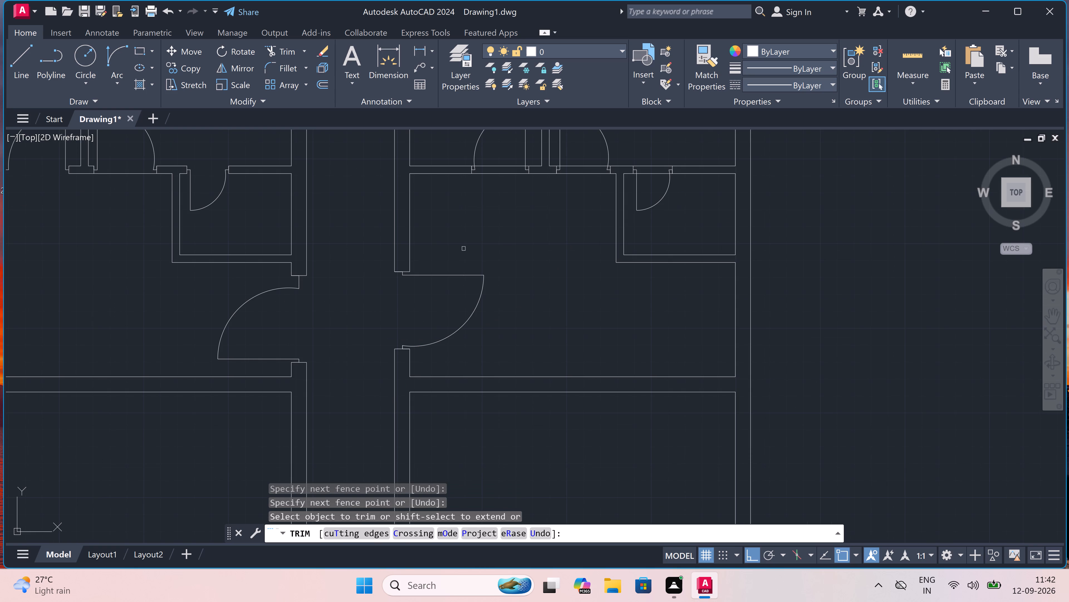
scroll(471, 231, "down", 1)
scroll(534, 212, "up", 3)
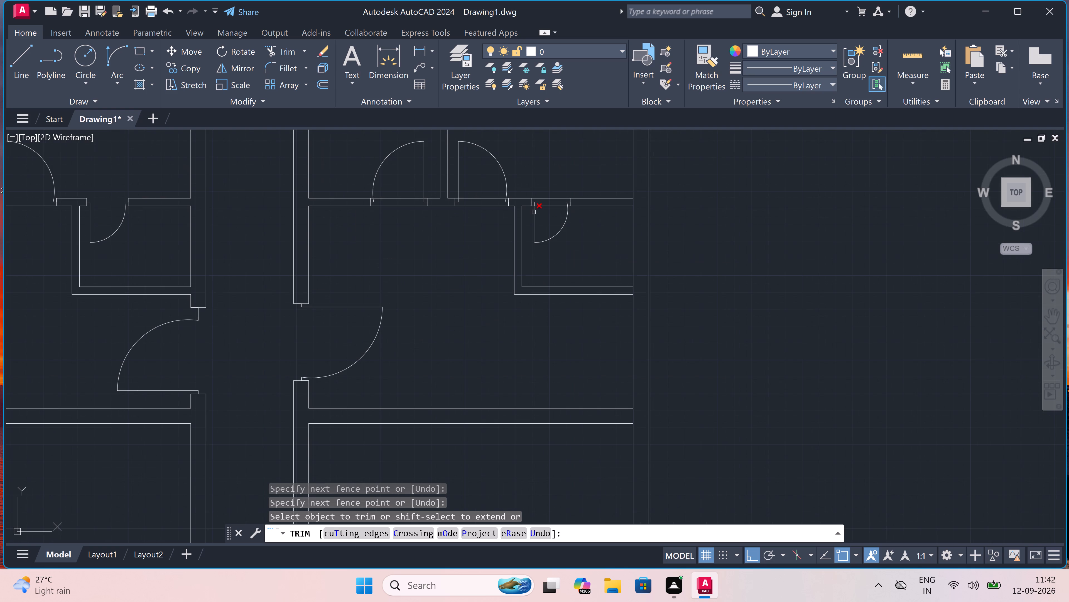
scroll(540, 191, "up", 4)
double_click(481, 291)
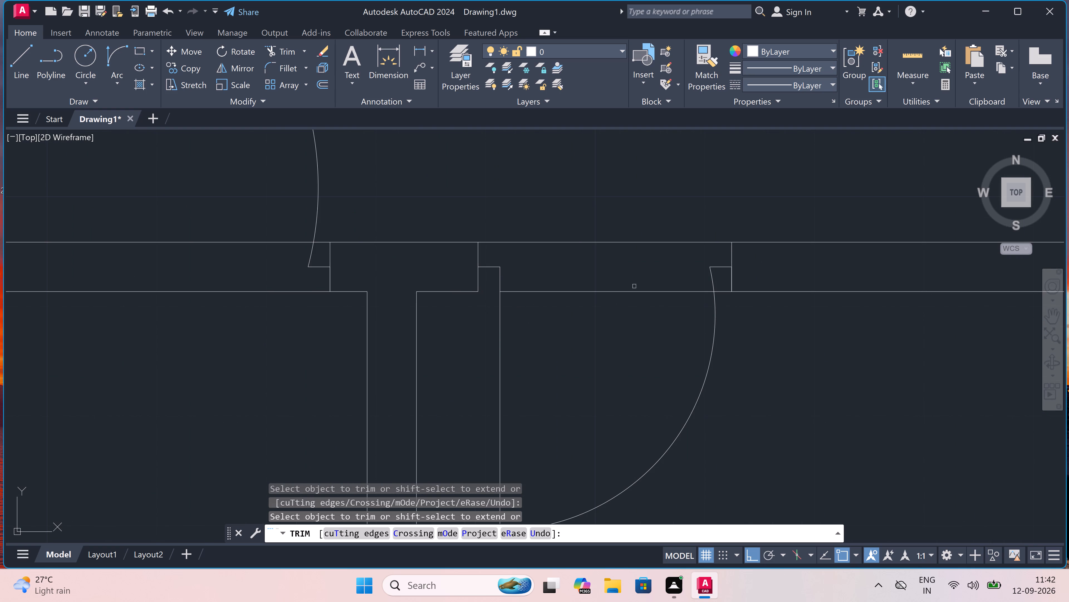
left_click_drag(611, 322, 609, 310)
left_click(577, 207)
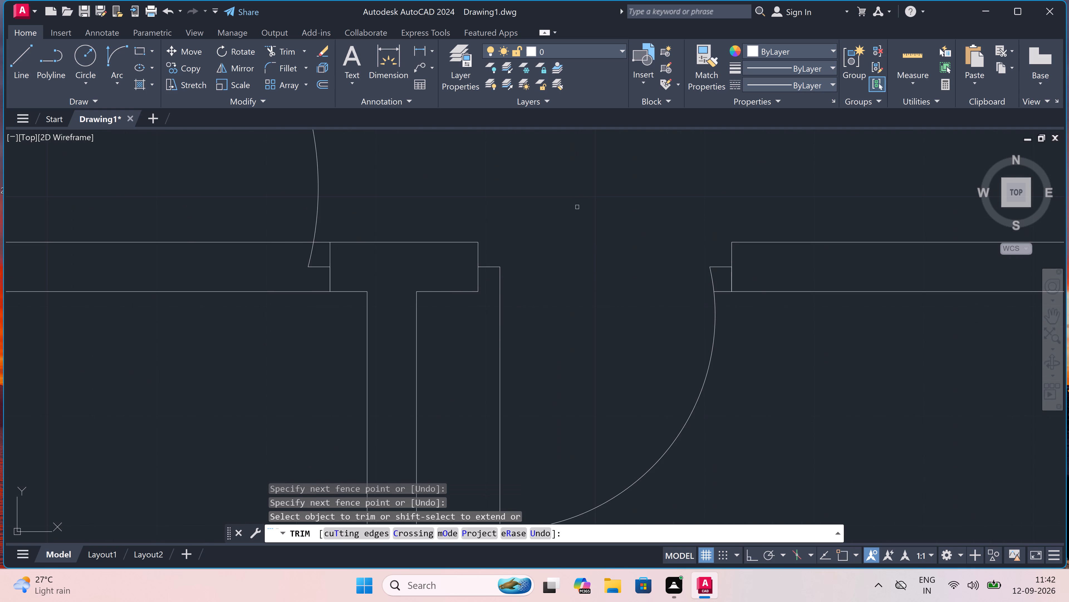
scroll(737, 306, "up", 3)
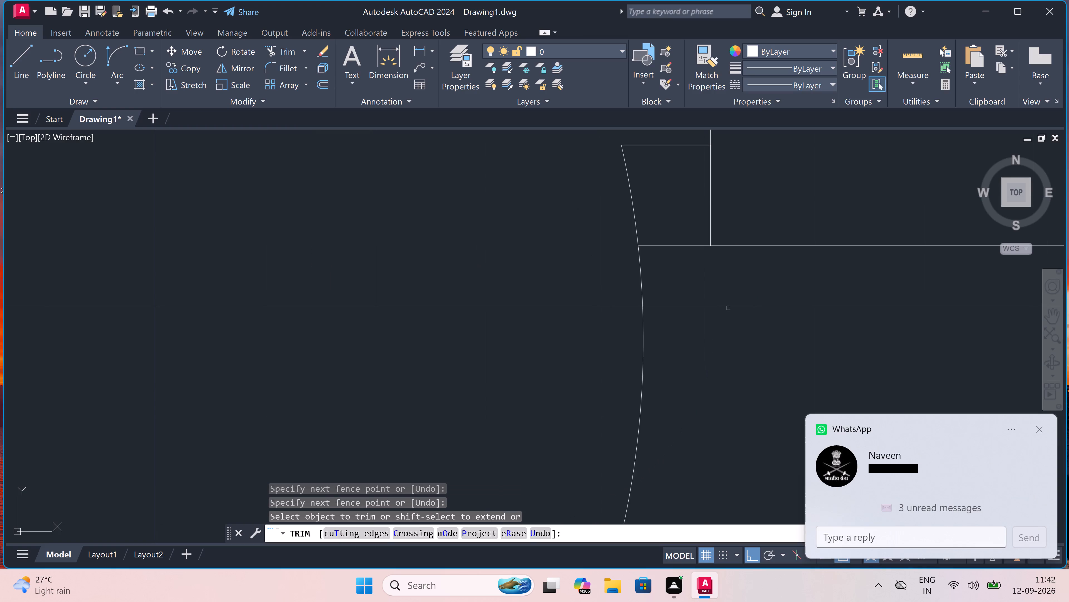
left_click(694, 296)
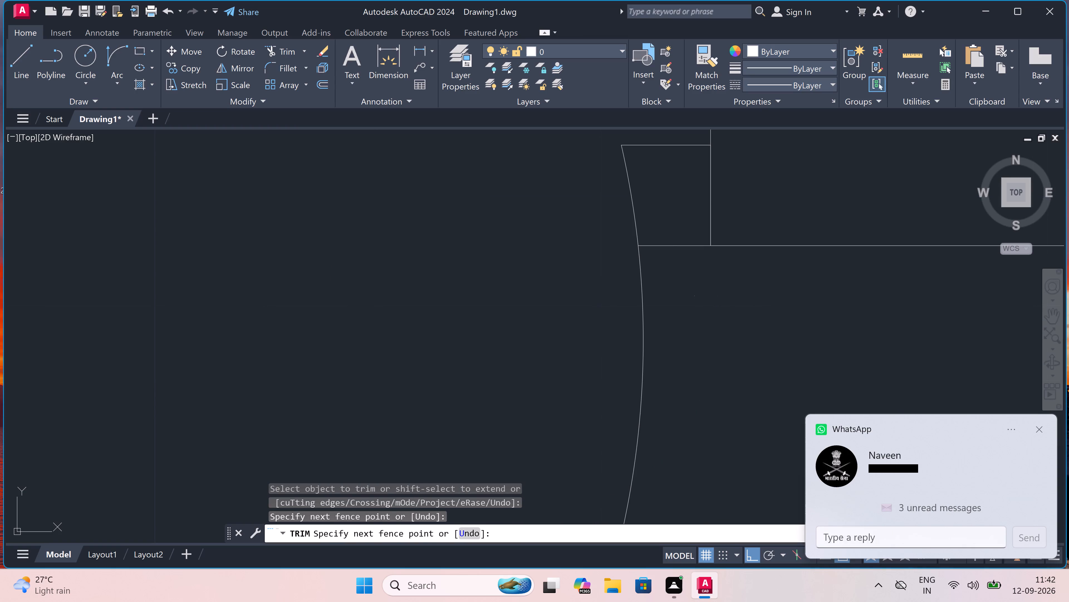
left_click(664, 238)
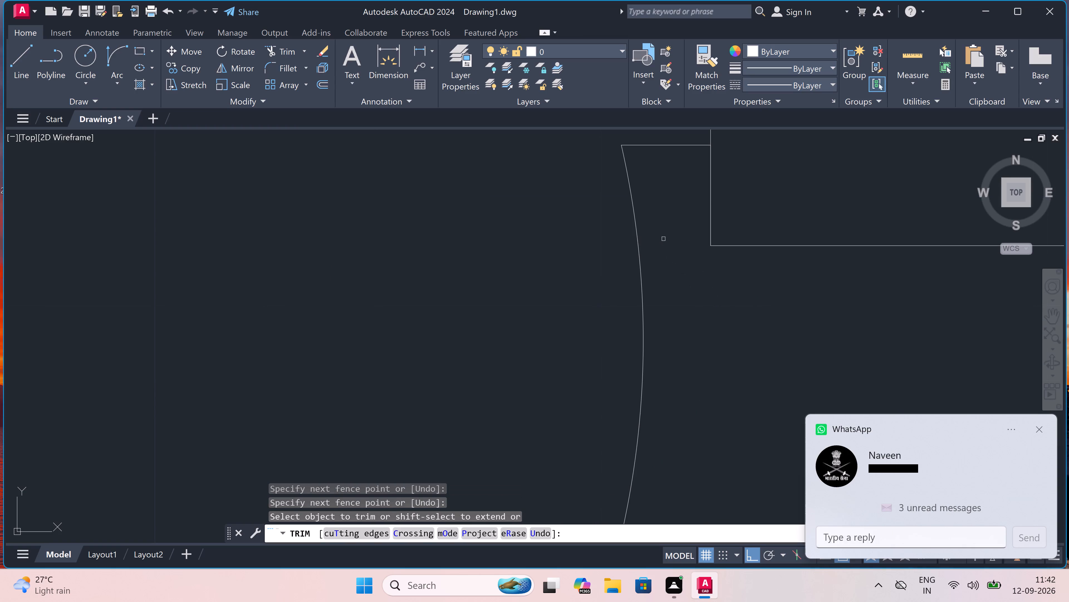
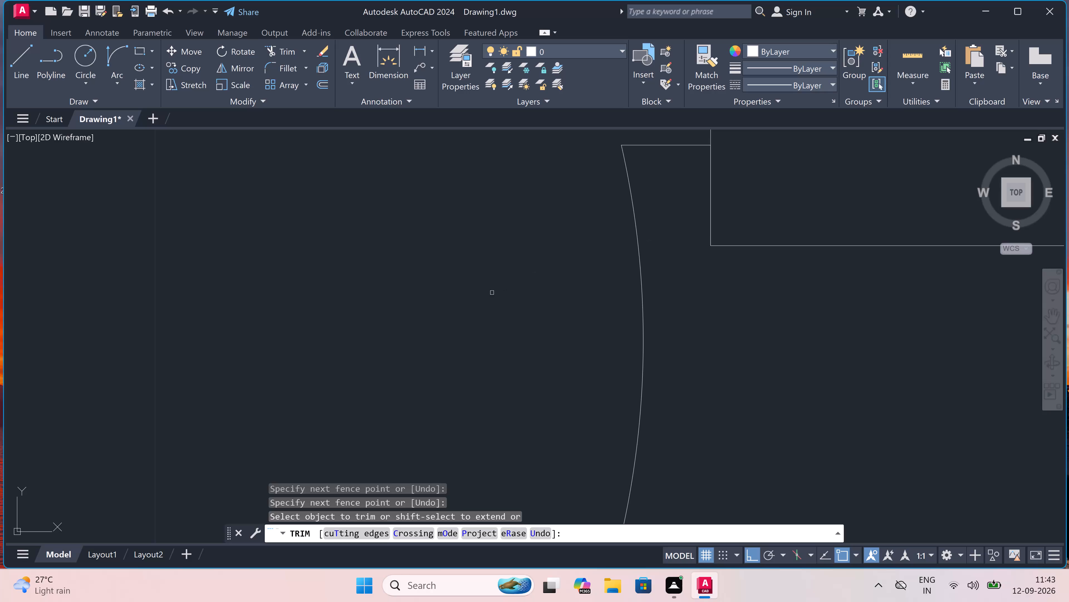
Trim both wall lines across the right-hand upper room's door opening in the second unit, including the leftover stubs beside its jambs.
scroll(438, 250, "down", 6)
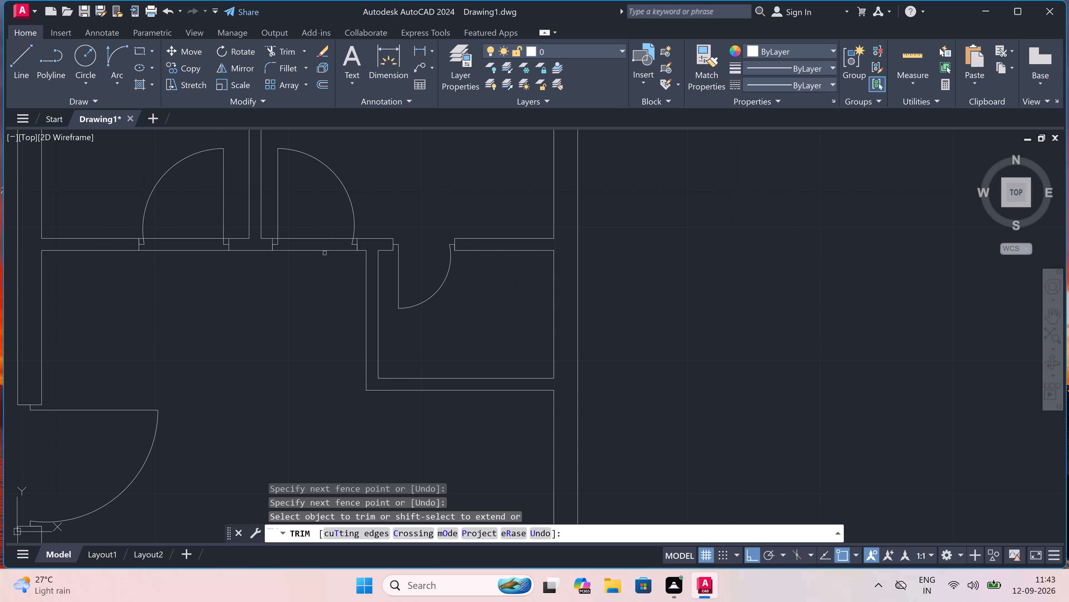
scroll(322, 246, "up", 3)
left_click_drag(318, 192, 318, 195)
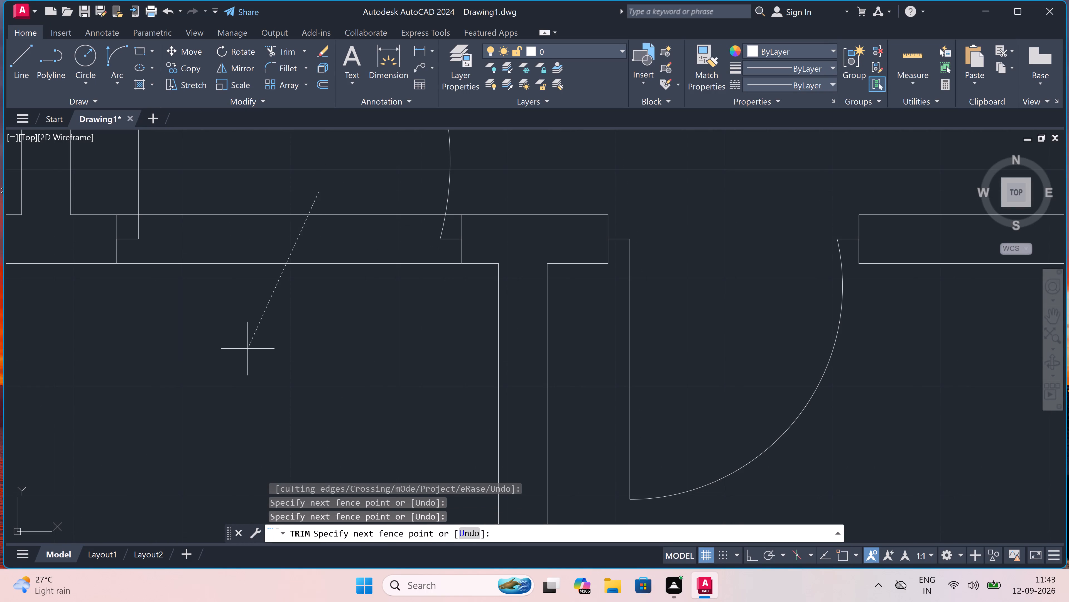
double_click(246, 350)
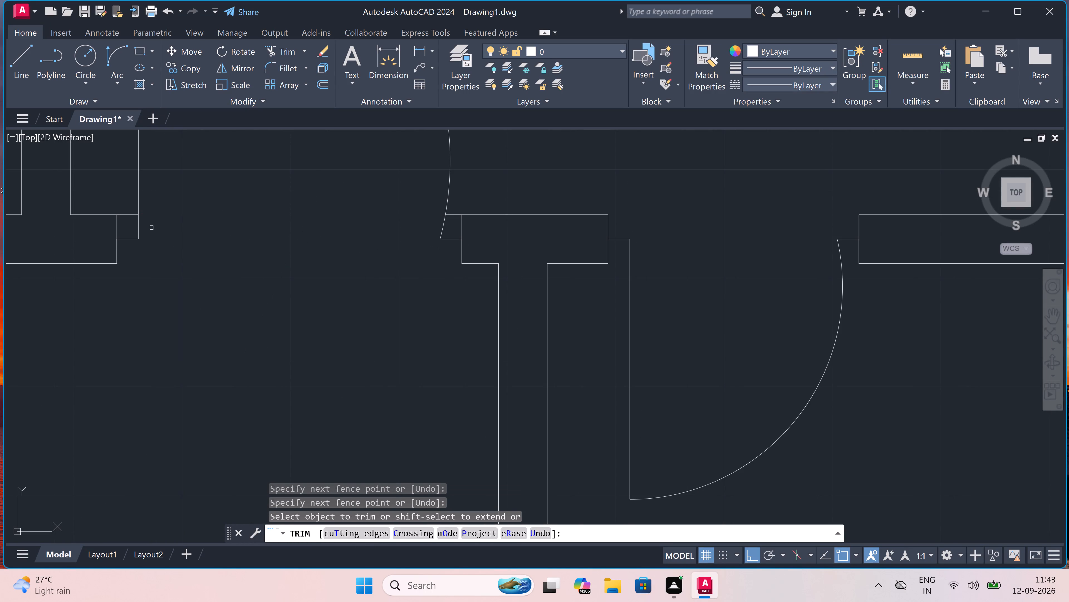
scroll(137, 222, "up", 3)
left_click(118, 220)
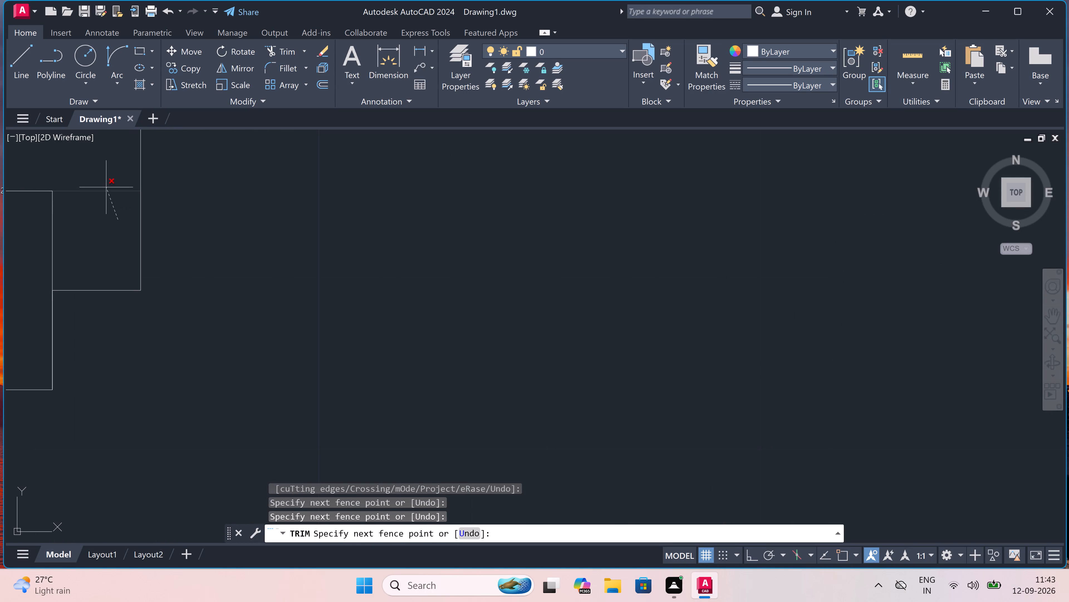
left_click(105, 185)
scroll(105, 185, "down", 4)
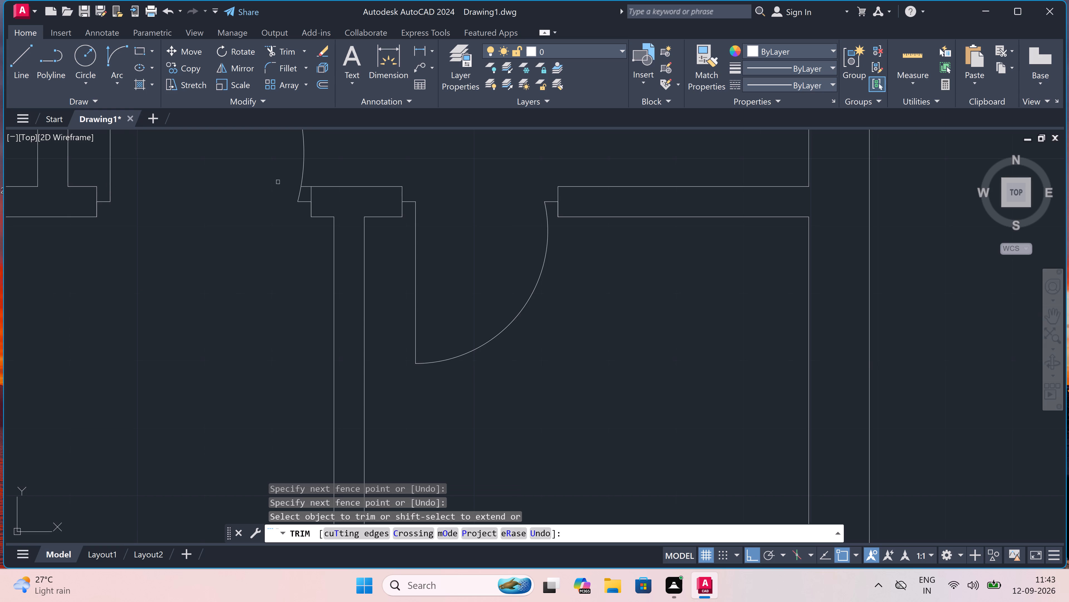
scroll(301, 177, "up", 3)
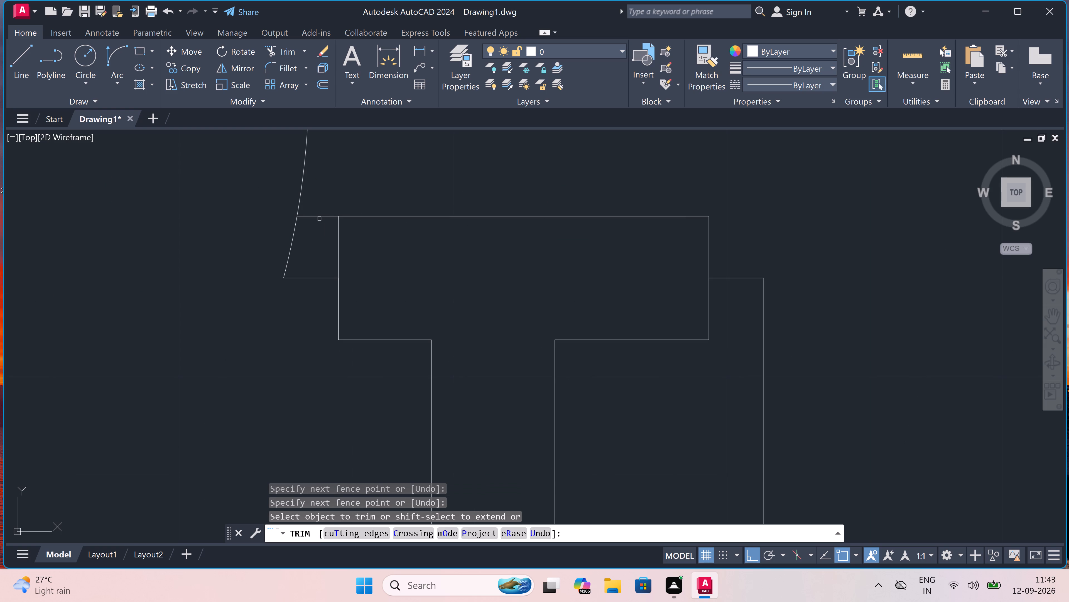
left_click(318, 215)
scroll(318, 216, "down", 4)
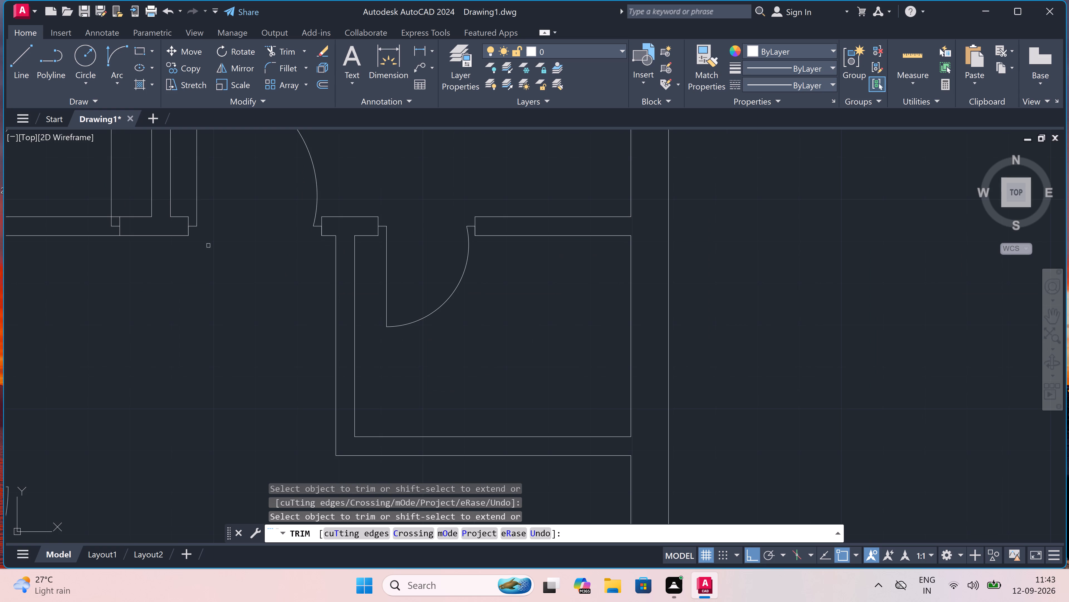
Trim both wall lines across the left-hand upper room's door opening in the second unit, including the leftover stubs beside its two jambs.
scroll(104, 238, "down", 5)
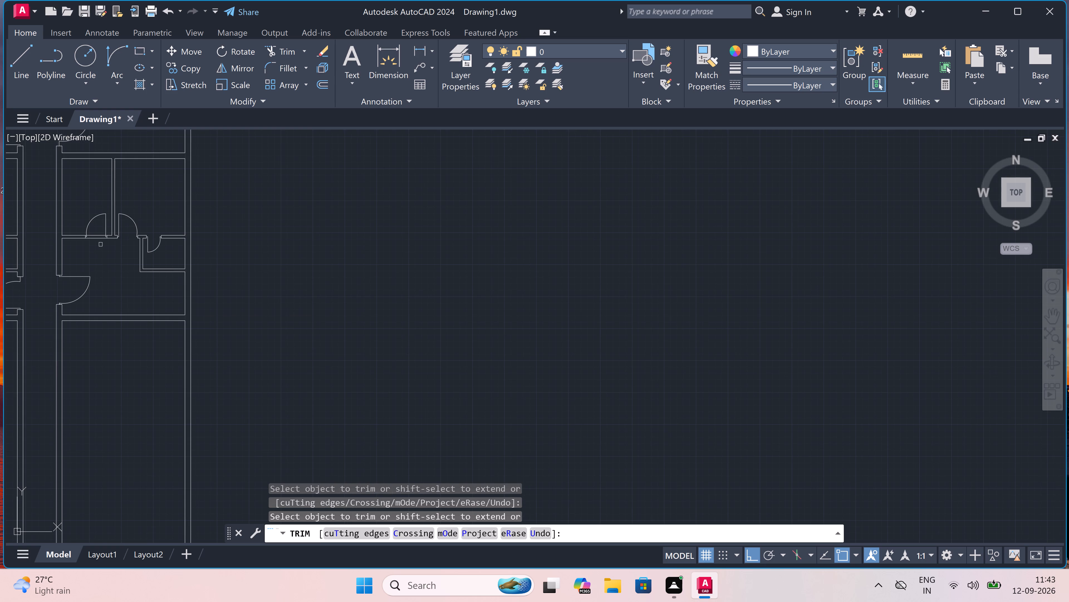
scroll(71, 222, "up", 4)
scroll(310, 404, "up", 1)
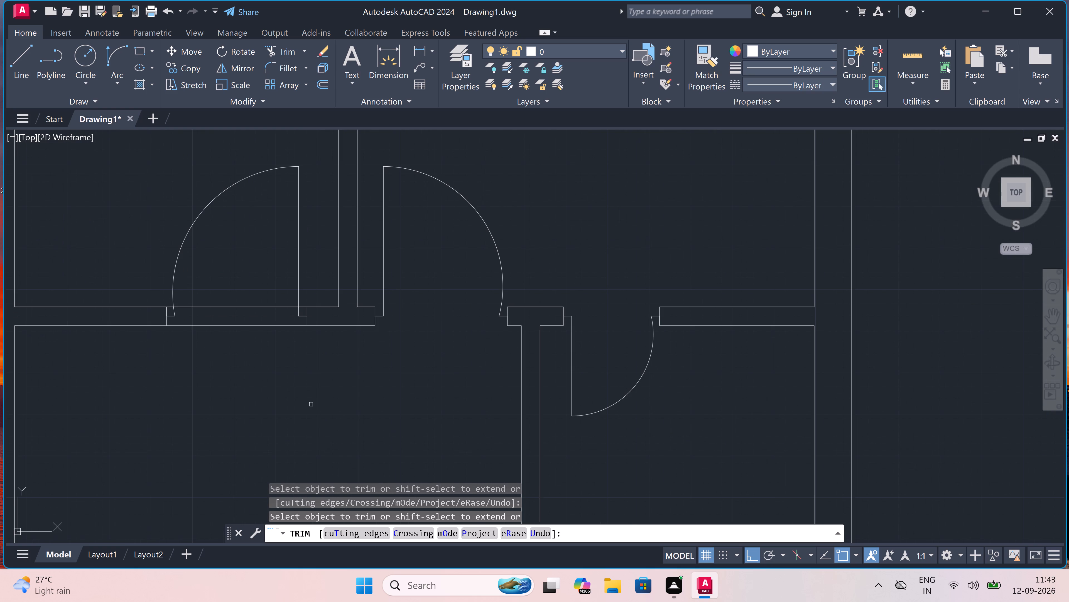
scroll(310, 403, "up", 1)
scroll(239, 355, "down", 3)
left_click_drag(215, 355, 215, 350)
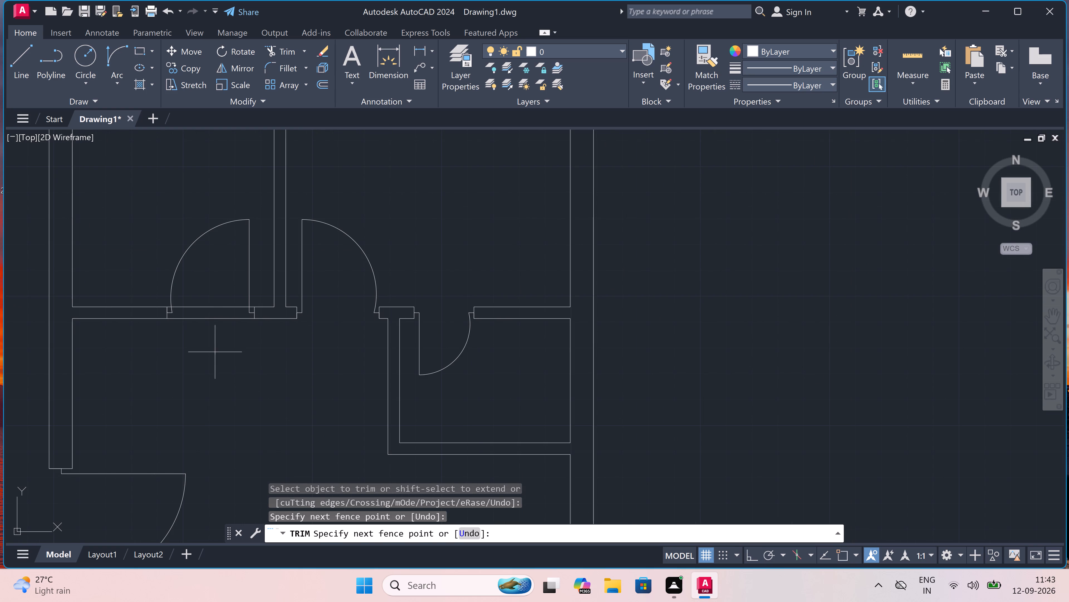
left_click(211, 294)
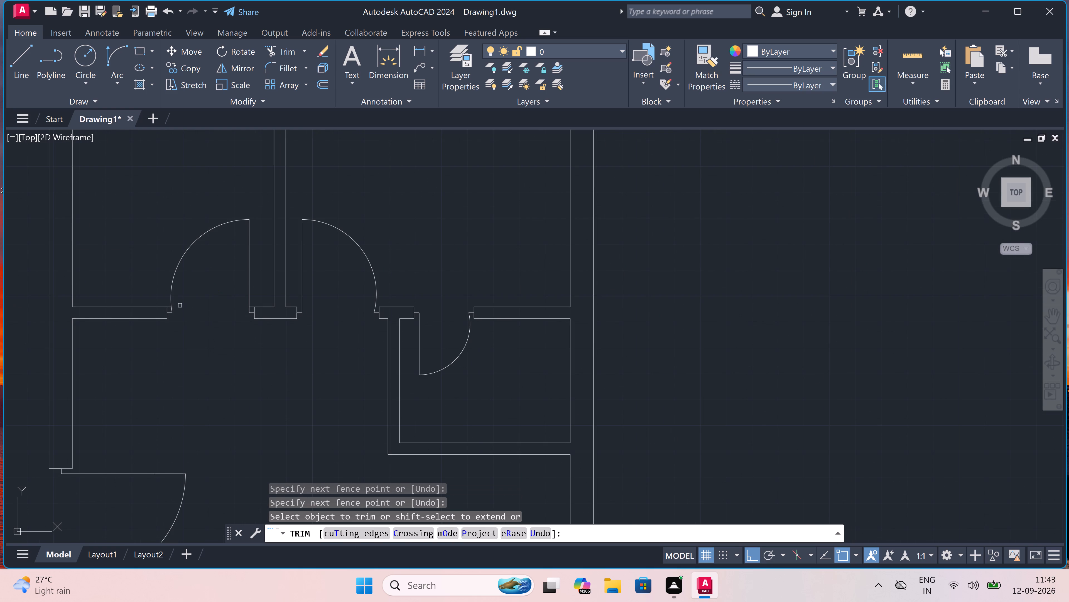
scroll(175, 304, "up", 3)
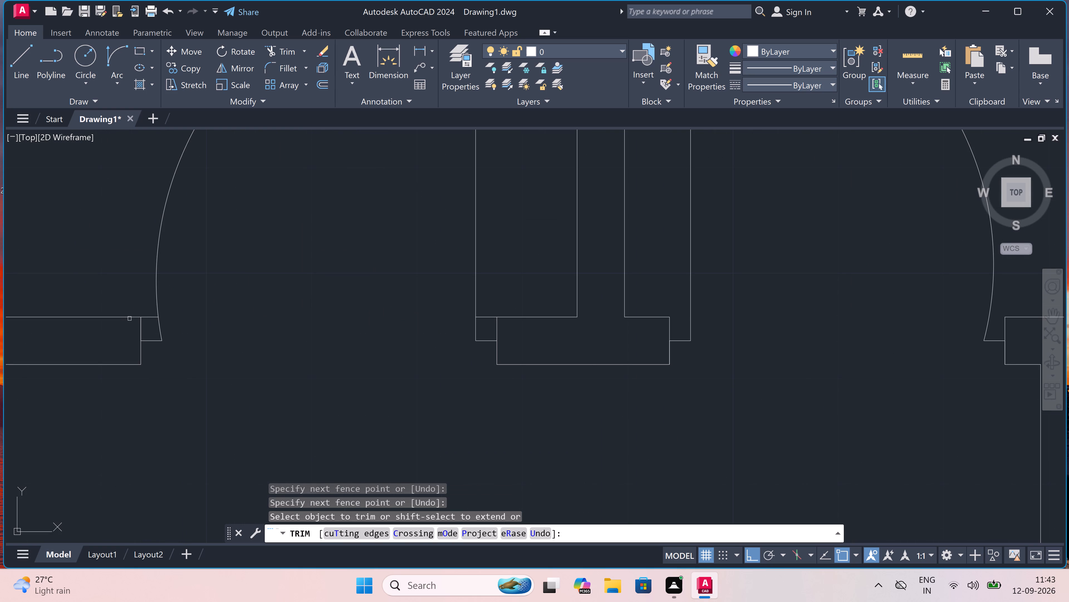
scroll(143, 326, "up", 3)
left_click(168, 311)
left_click(160, 266)
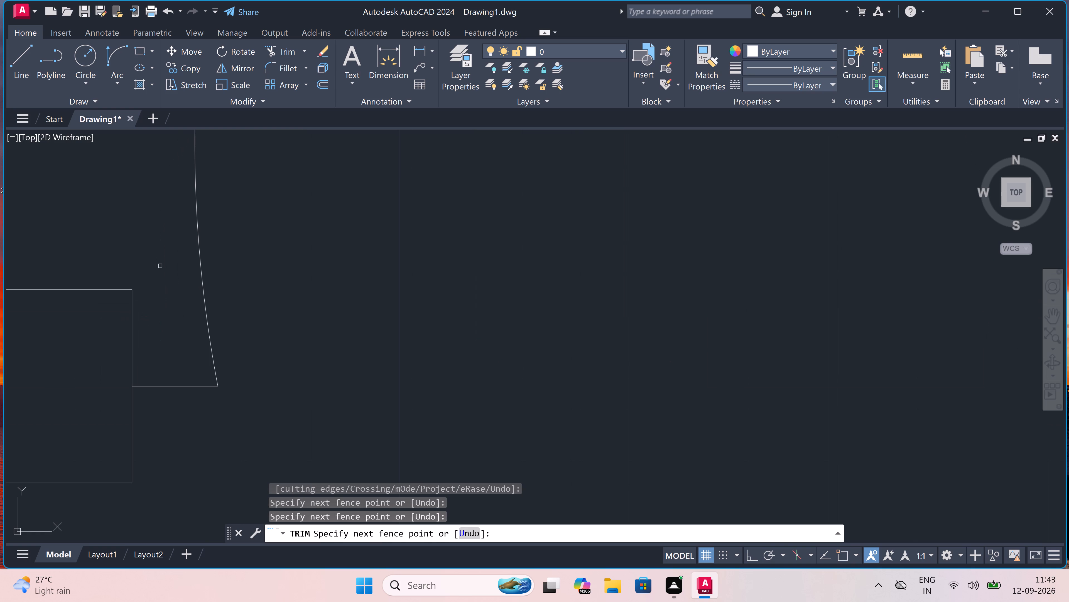
scroll(160, 268, "down", 9)
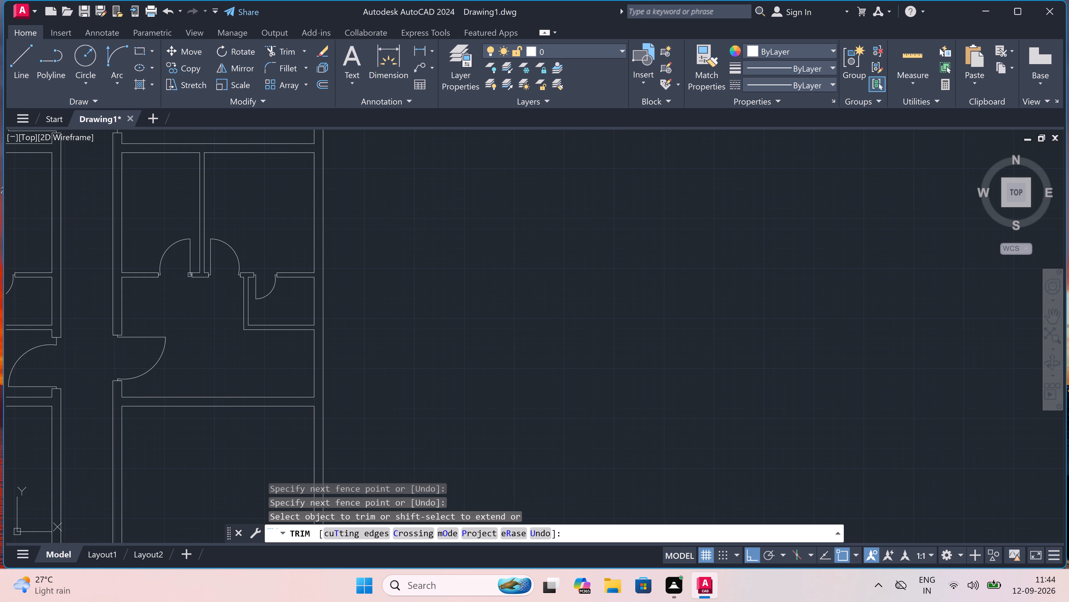
scroll(191, 270, "up", 9)
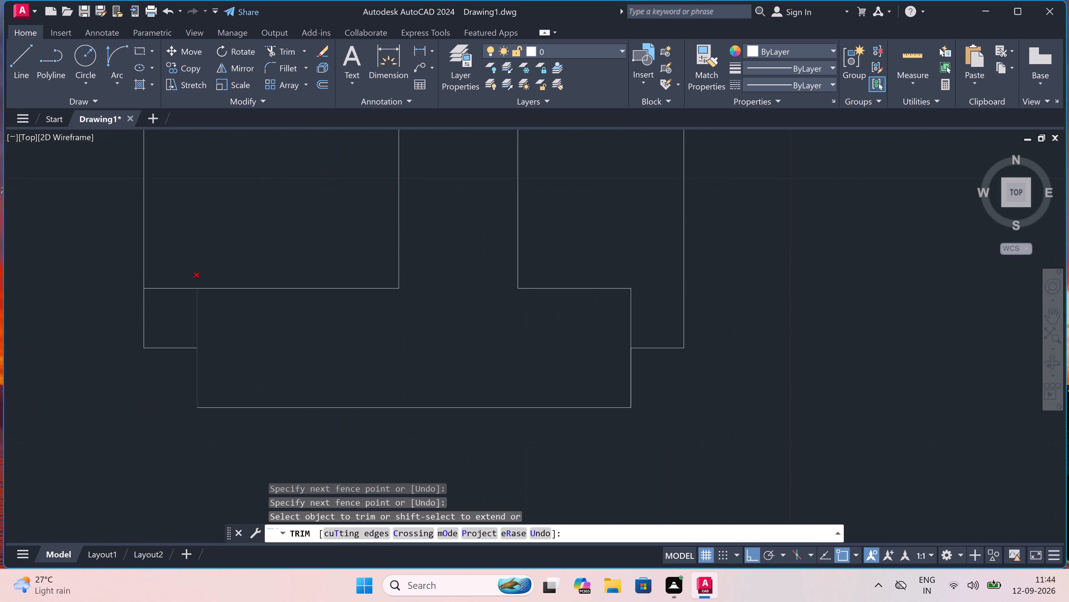
left_click_drag(171, 300, 171, 296)
left_click_drag(182, 254, 182, 256)
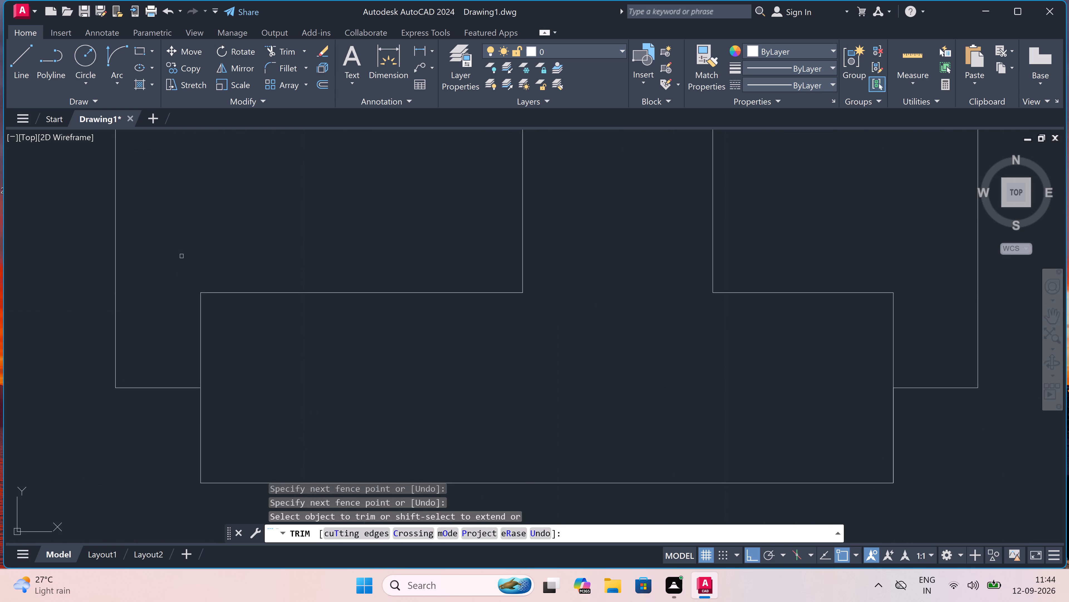
key("Escape")
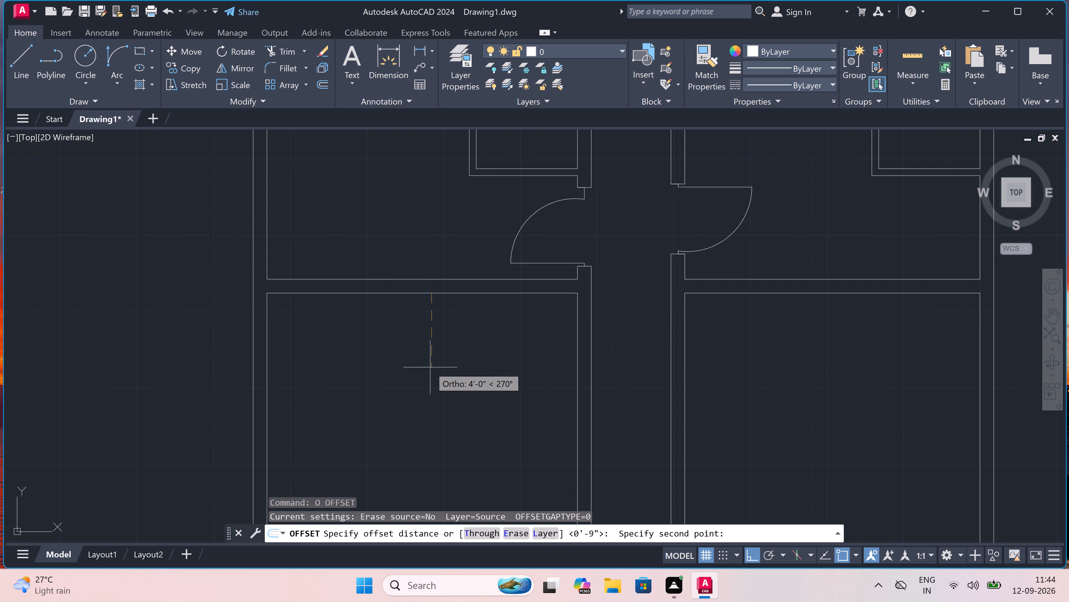
Offset the top inner wall line of the empty third unit in the left-hand block 10' downward.
type("10'")
key("space")
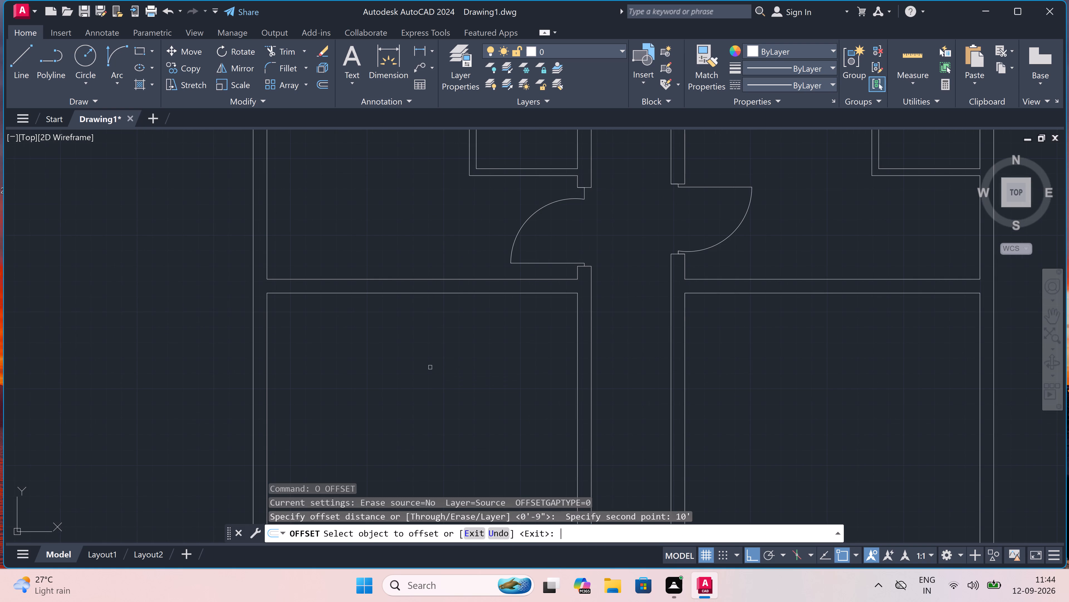
left_click(433, 292)
left_click(428, 338)
scroll(427, 337, "down", 5)
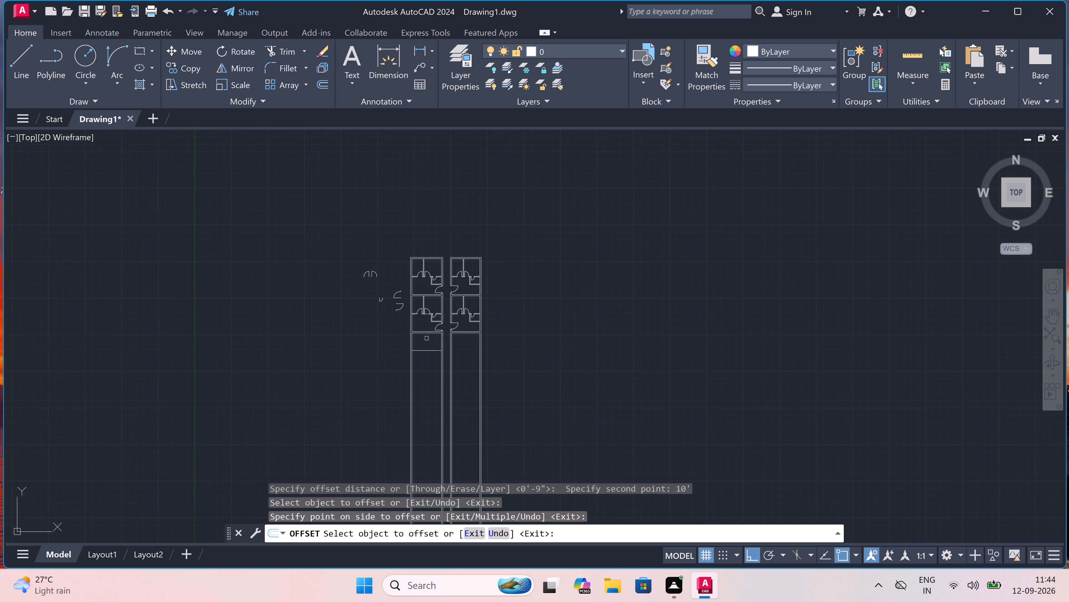
scroll(424, 343, "up", 5)
key("Escape")
Offset the third unit's new horizontal line 4.5" downward to give the cross wall its thickness.
left_click(424, 343)
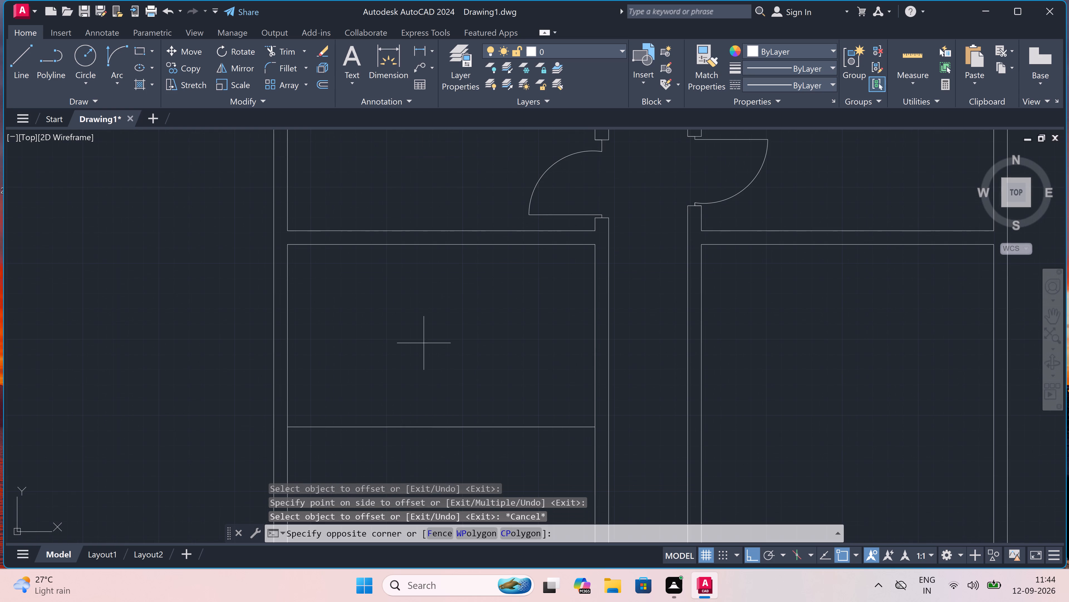
key("o")
key("space")
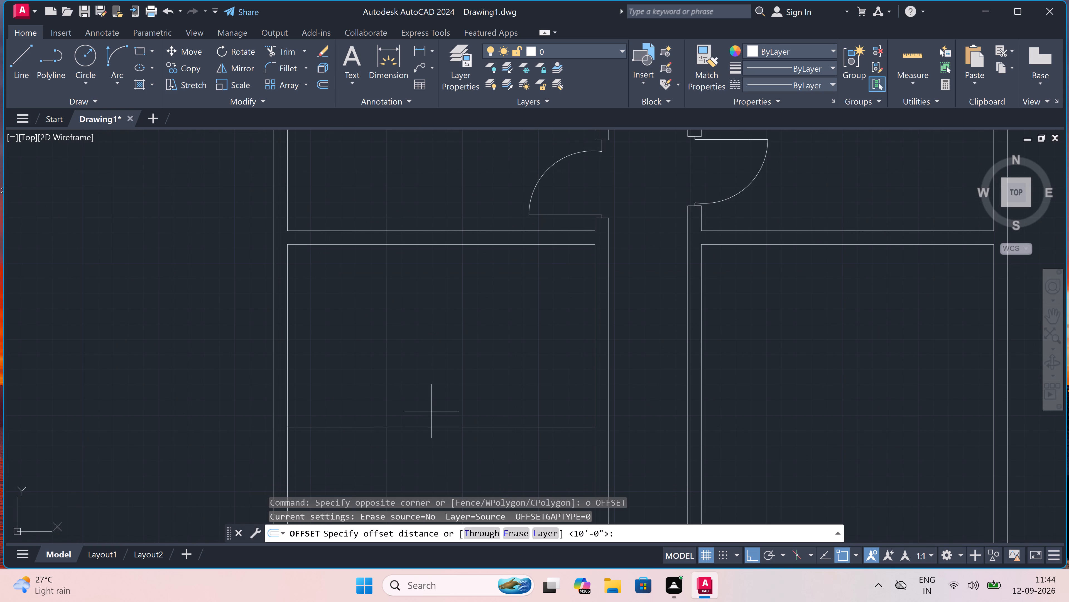
left_click_drag(438, 428, 440, 437)
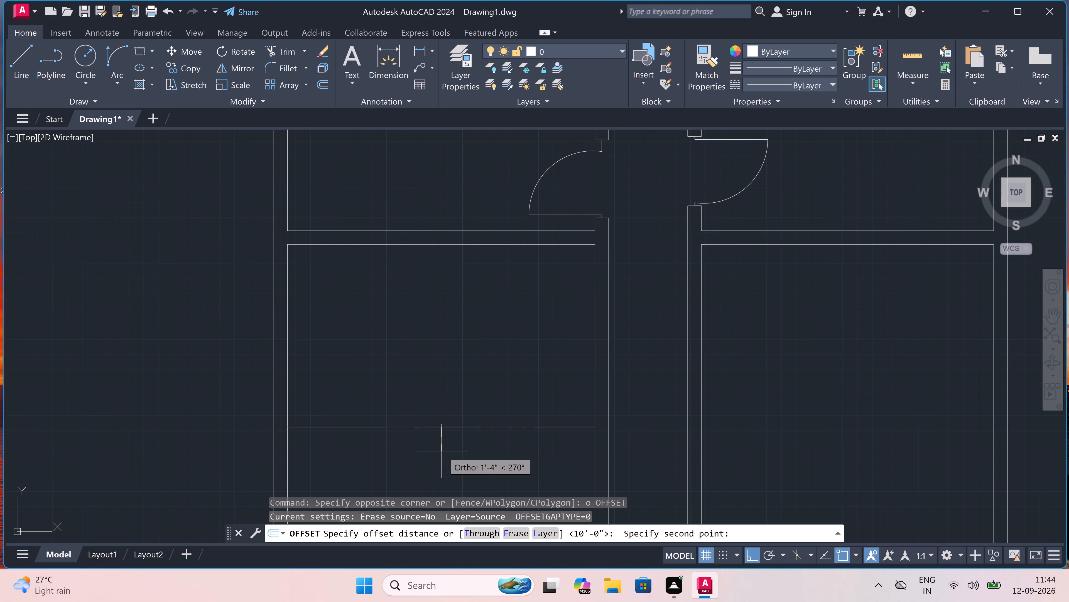
type("4.5\"")
key("space")
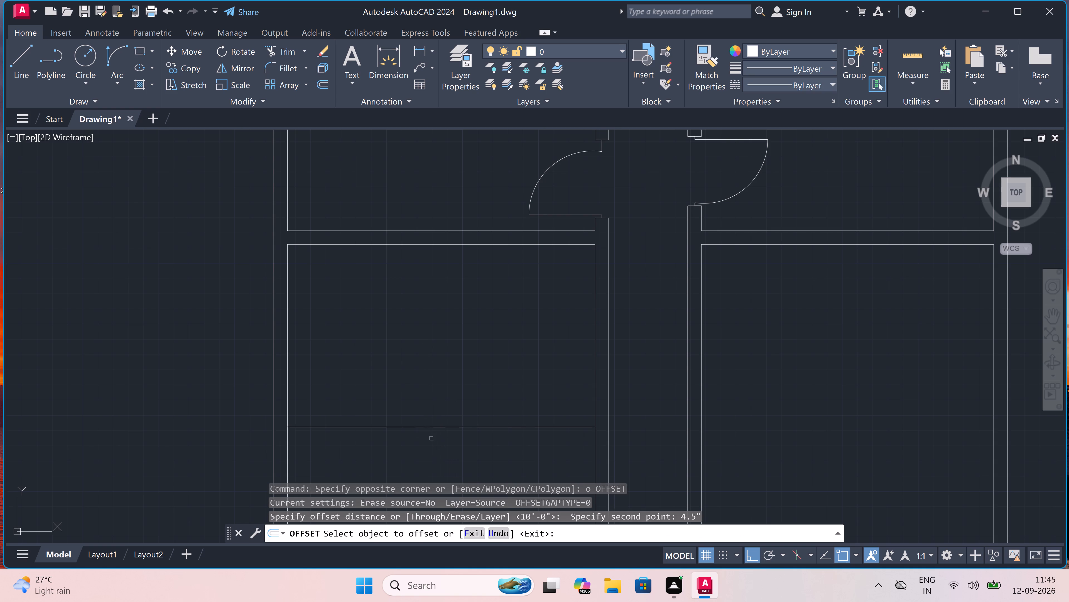
left_click(429, 427)
left_click(427, 458)
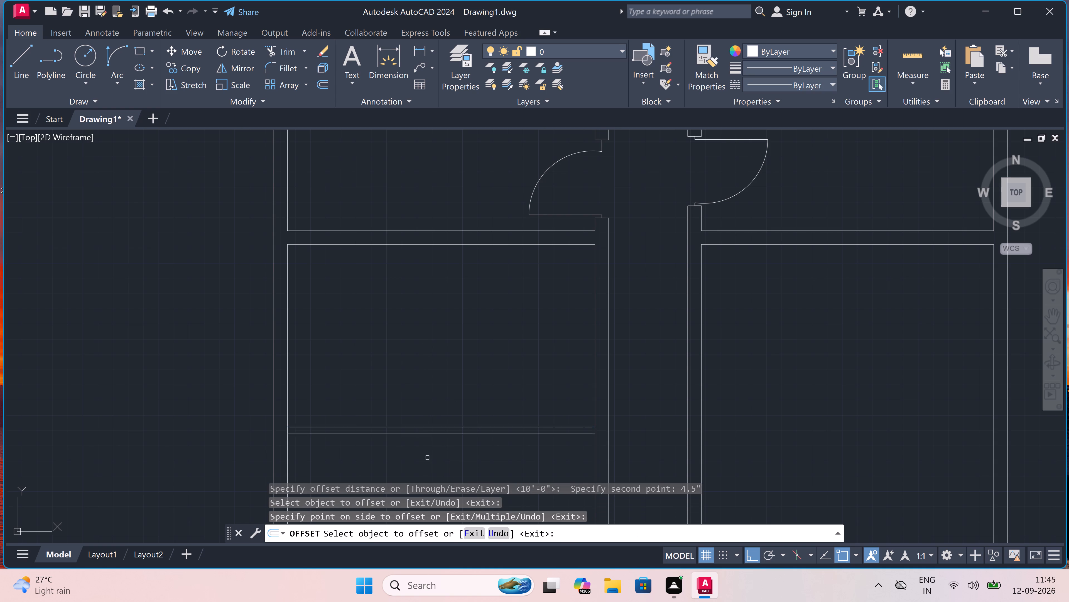
key("Escape")
Offset the third unit's left inner wall line 6'6" into the room for a vertical partition.
type("o")
key("space")
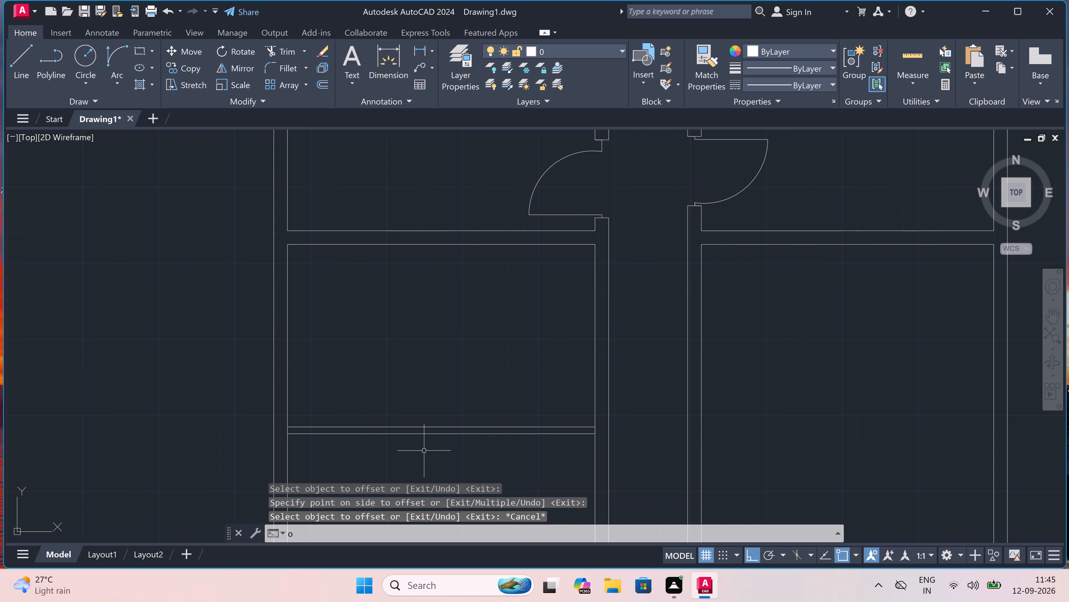
left_click(286, 318)
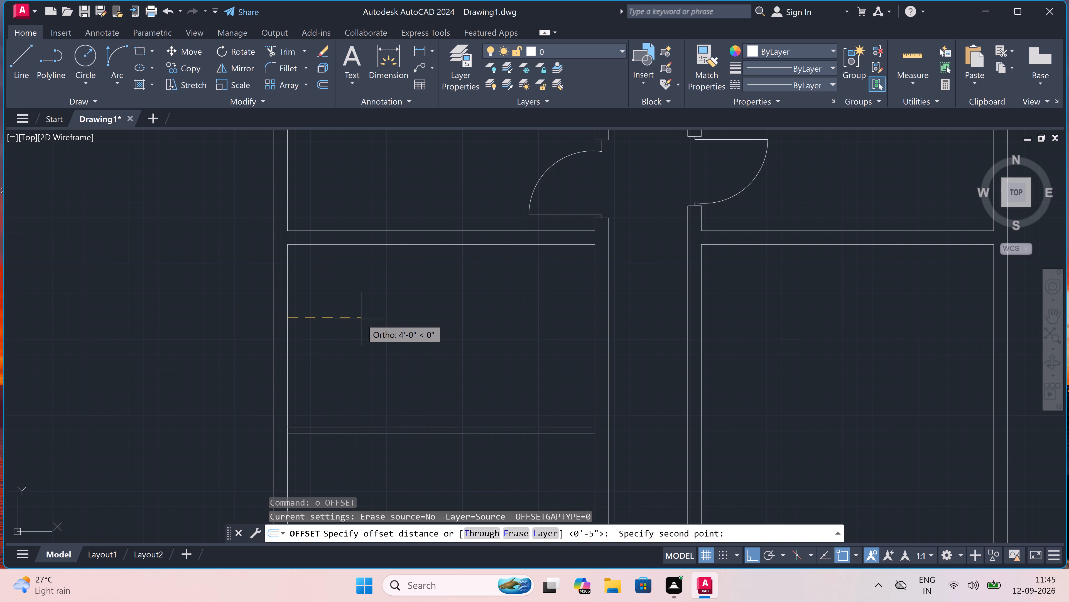
type("6'6\"")
key("space")
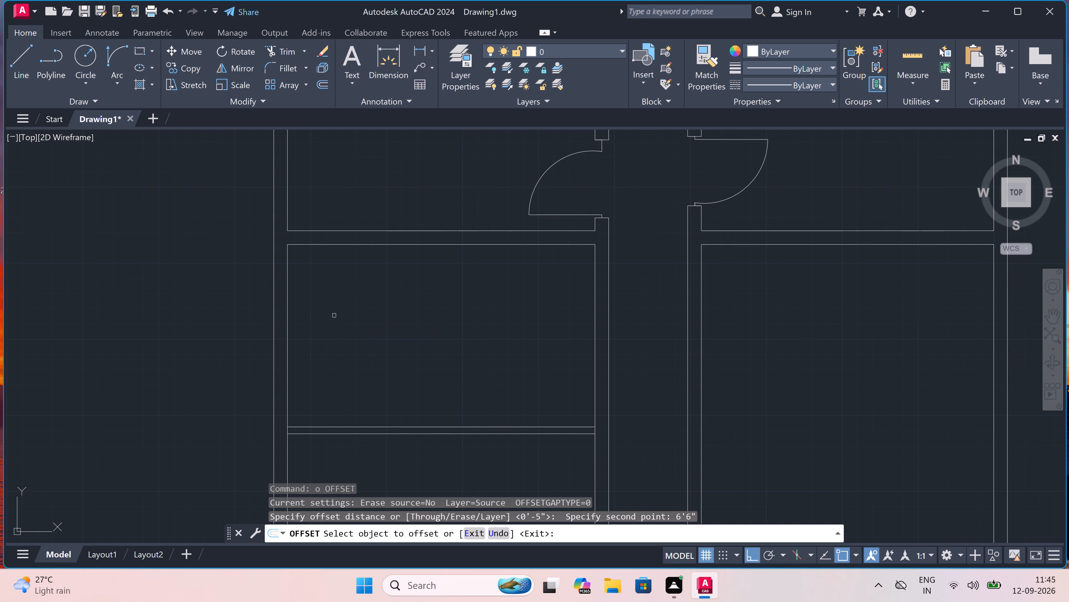
left_click_drag(287, 299, 290, 302)
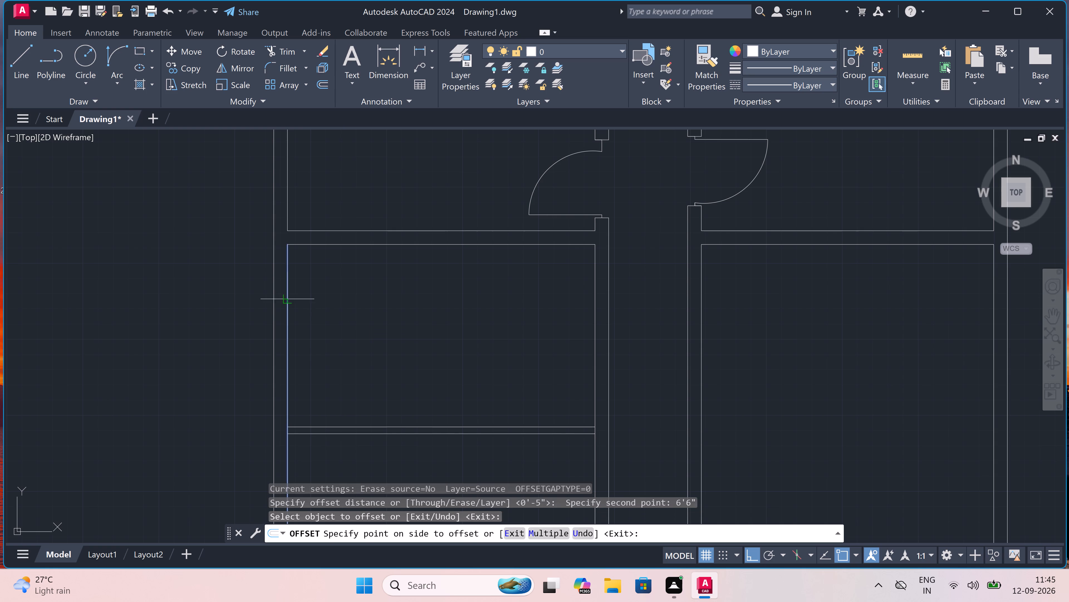
left_click(379, 307)
scroll(379, 307, "down", 2)
scroll(387, 308, "up", 2)
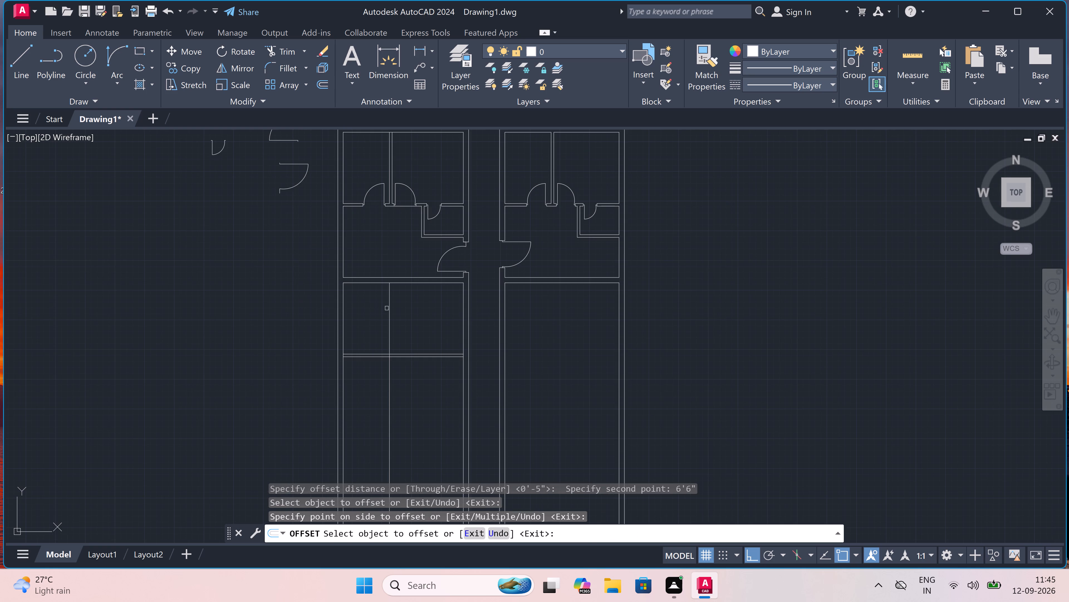
scroll(387, 308, "up", 2)
scroll(439, 308, "down", 3)
key("Escape")
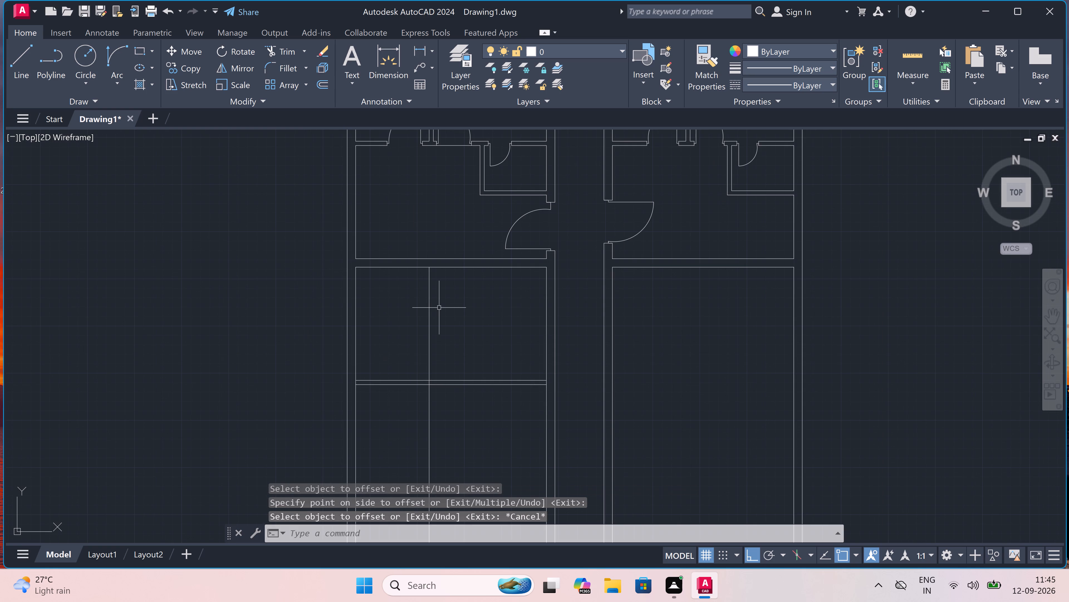
Offset the third unit's new vertical partition line 4.5" to the right to give the partition its thickness.
key("o")
key("space")
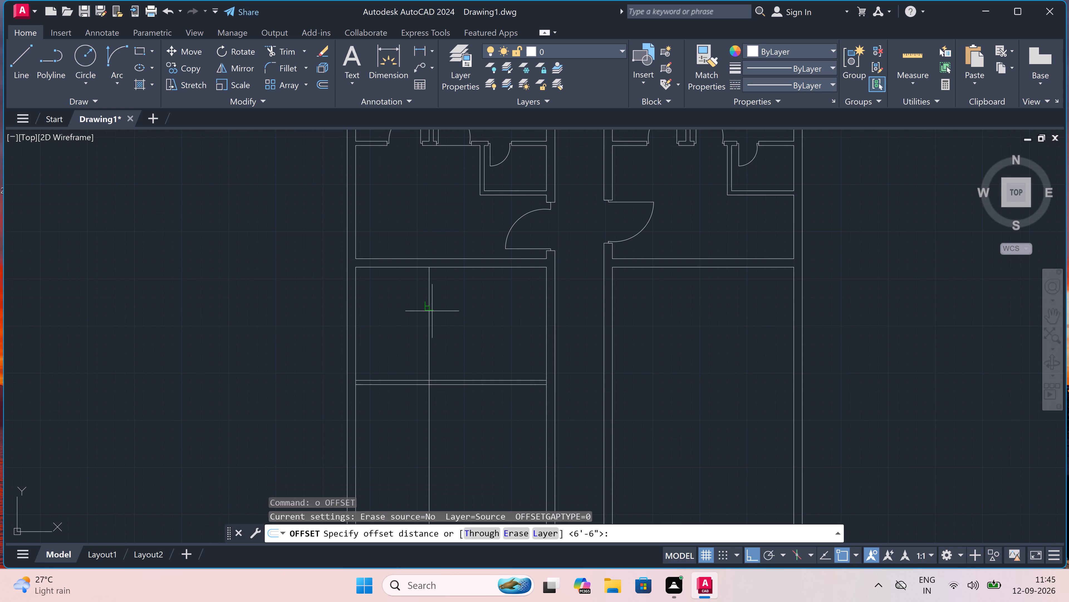
left_click(431, 309)
type("4.5\"")
key("space")
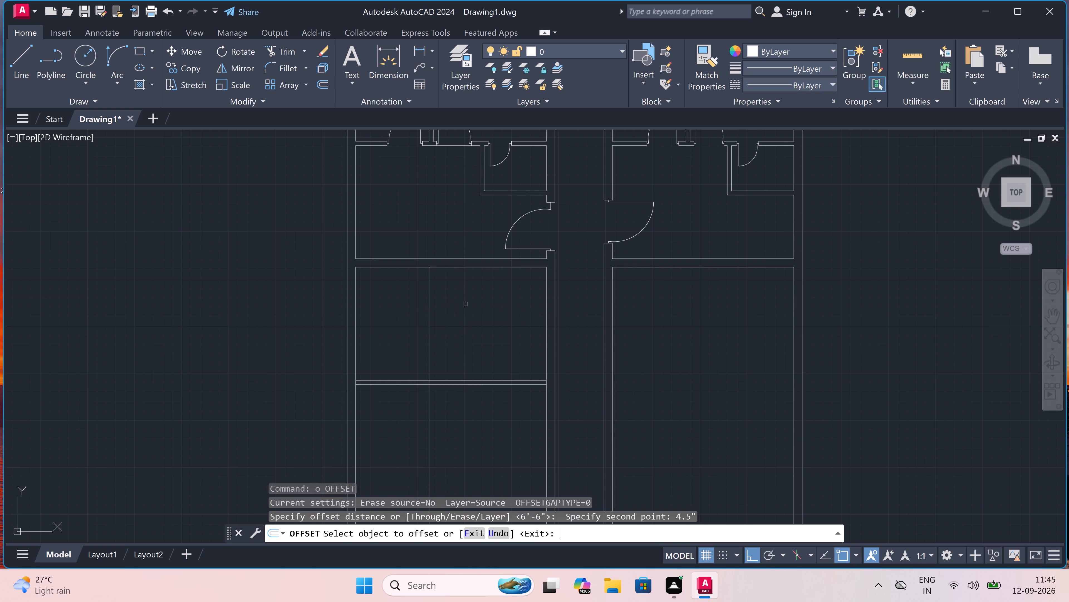
left_click(430, 318)
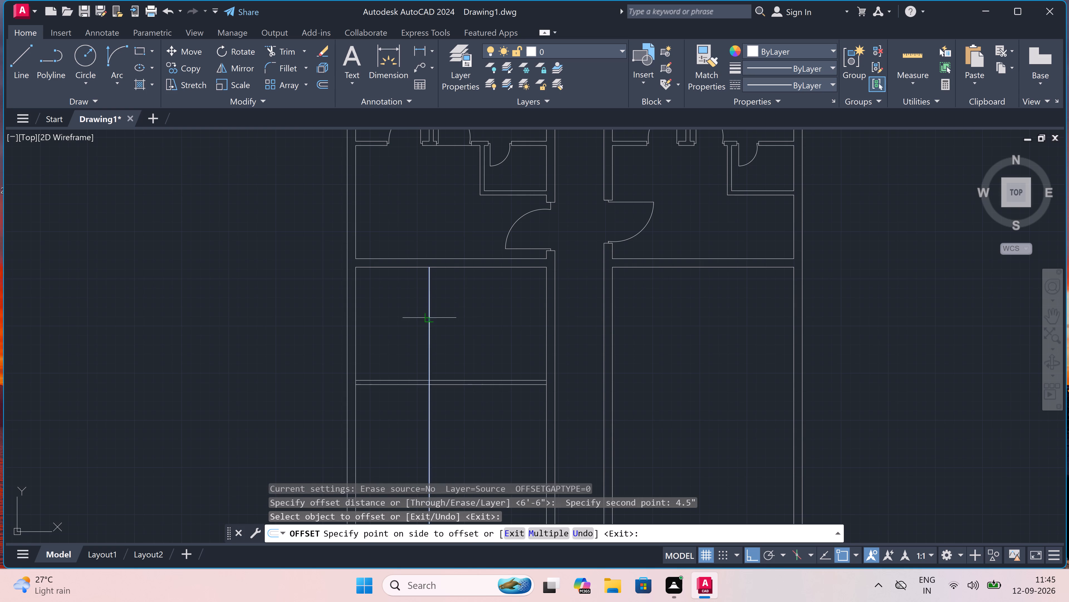
left_click(462, 318)
key("Escape")
scroll(462, 319, "down", 3)
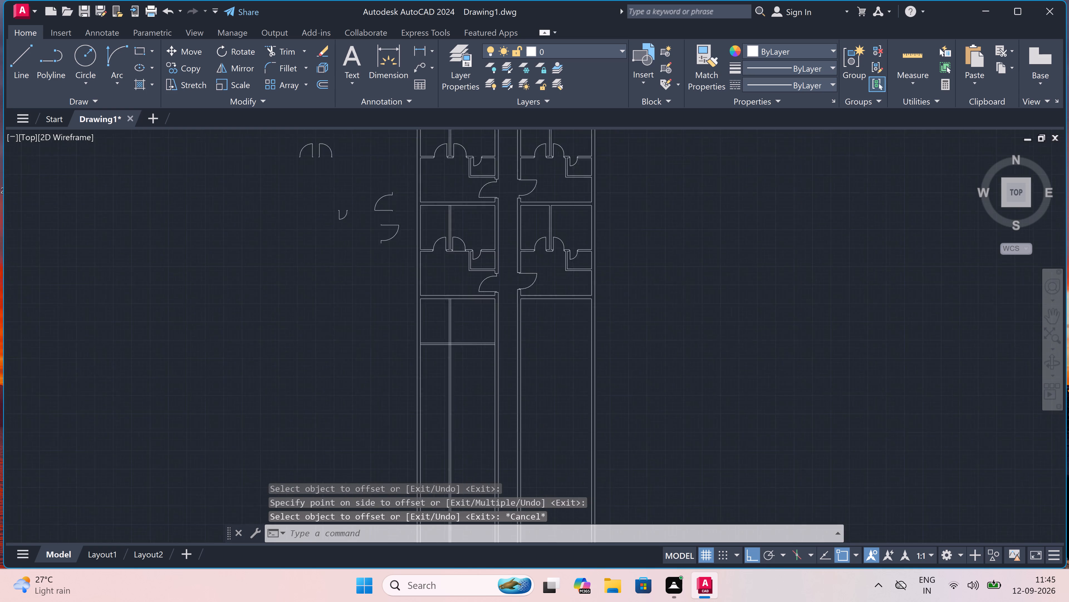
Offset the lower line of the third unit's cross wall 4' downward for a second cross wall.
scroll(473, 340, "up", 4)
key("space")
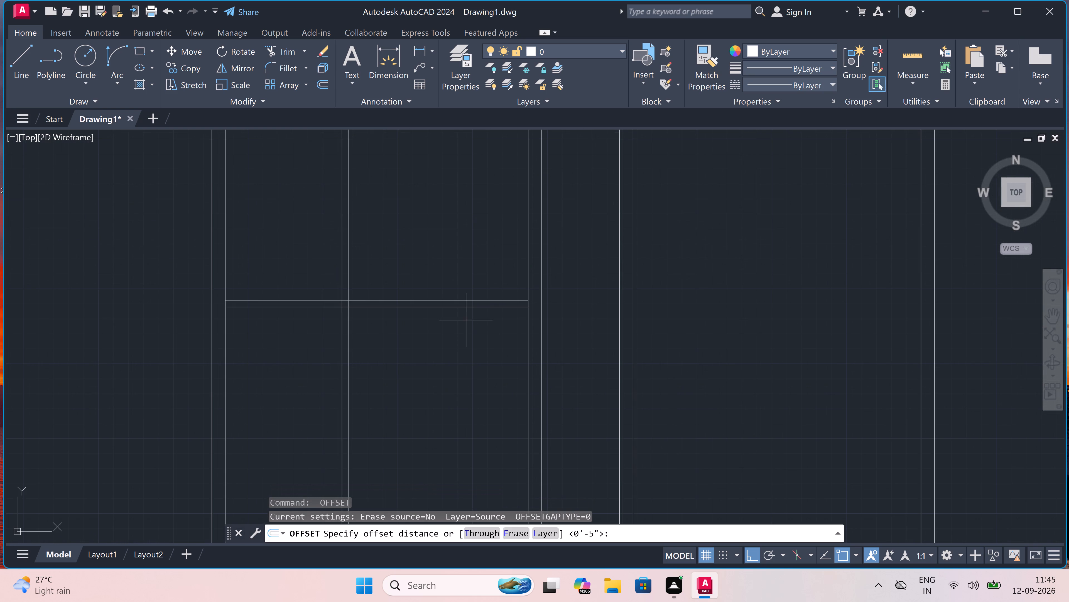
left_click_drag(461, 307, 462, 320)
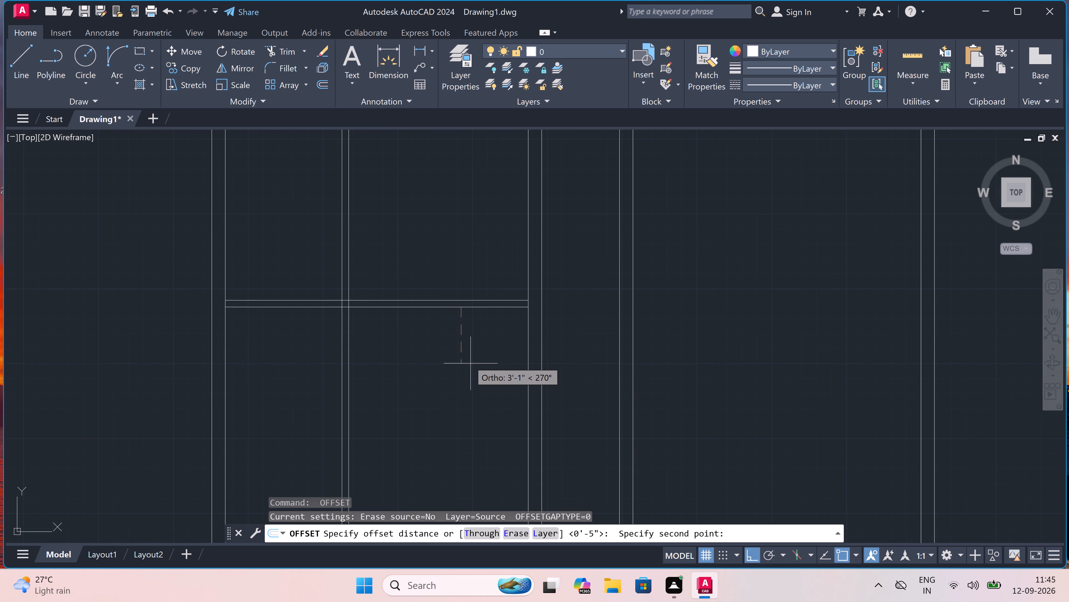
type("4'")
key("space")
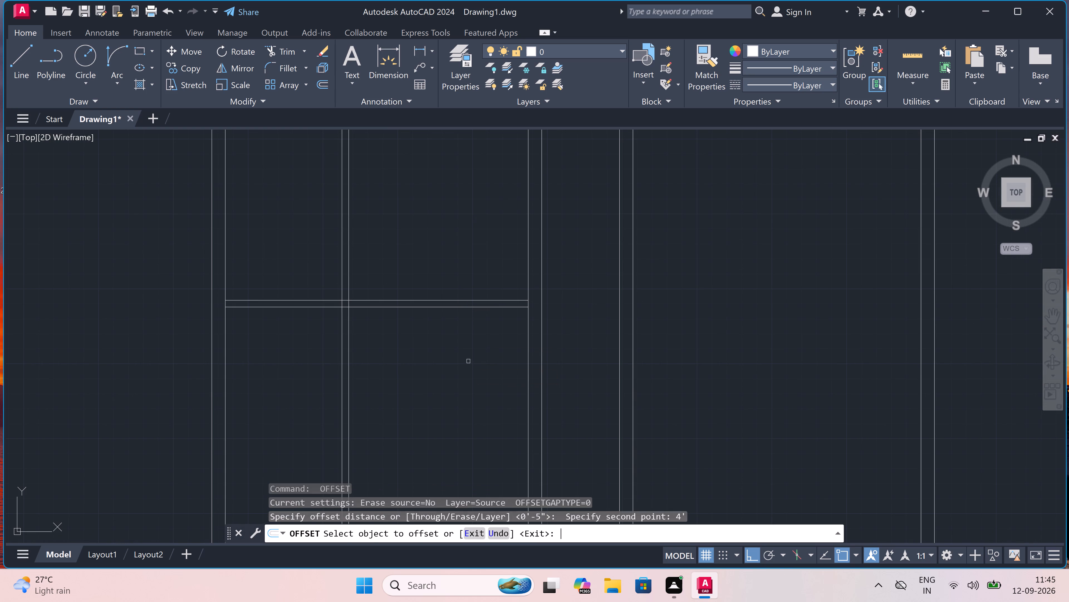
left_click(462, 307)
left_click(465, 339)
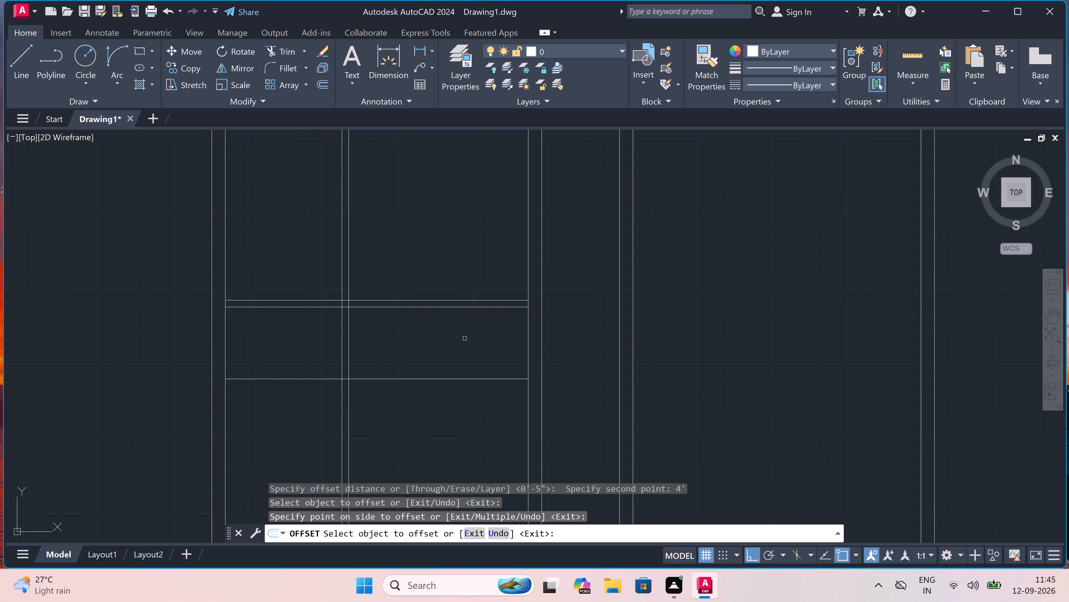
key("Escape")
Offset the new horizontal line 4.5" downward to give the second cross wall its thickness.
key("space")
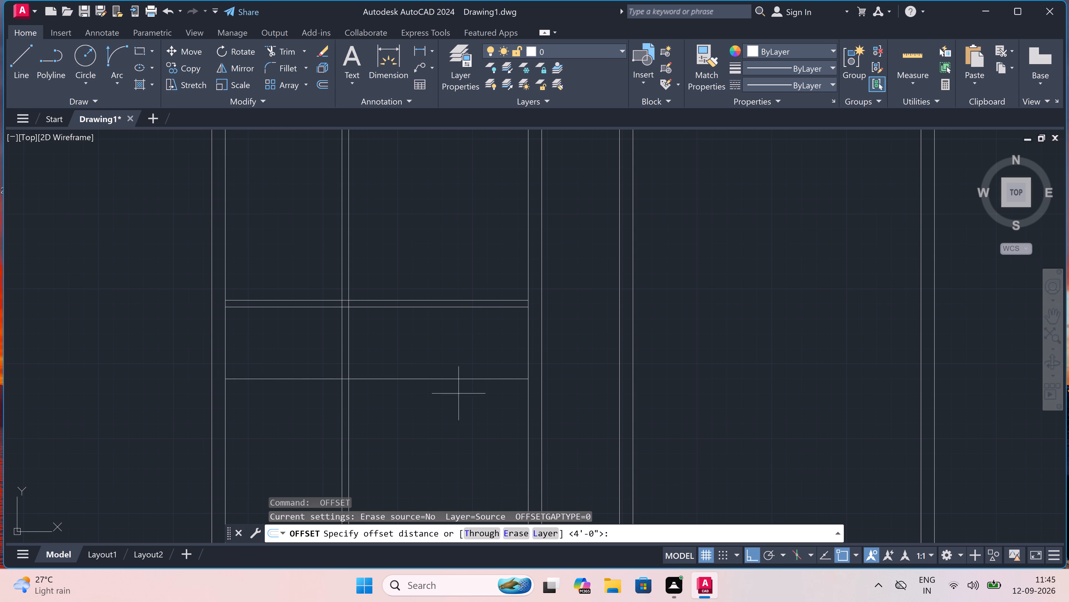
left_click(453, 378)
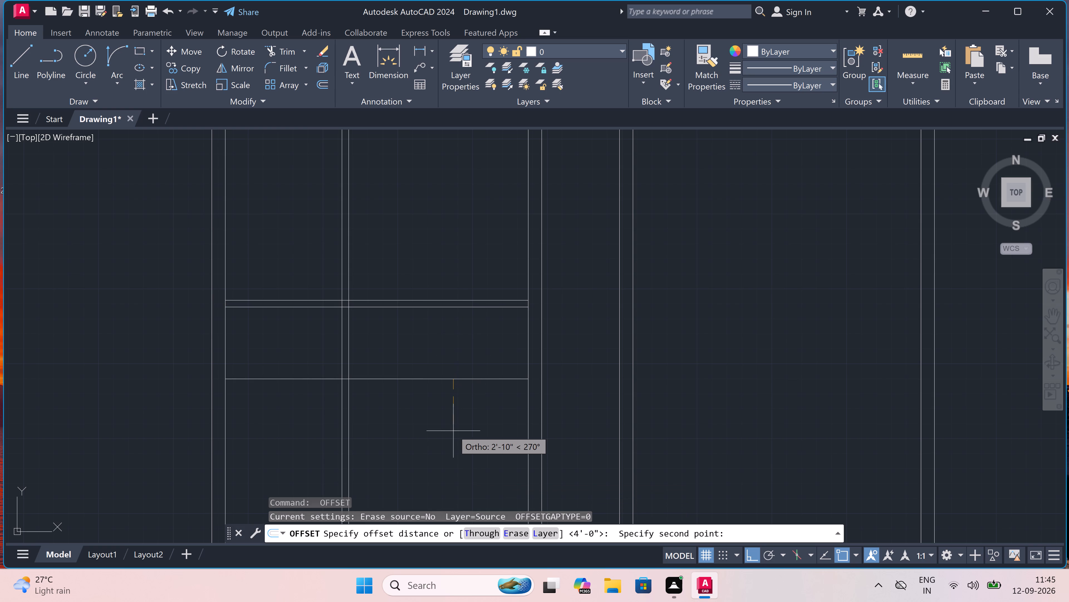
type("4.5\"")
key("space")
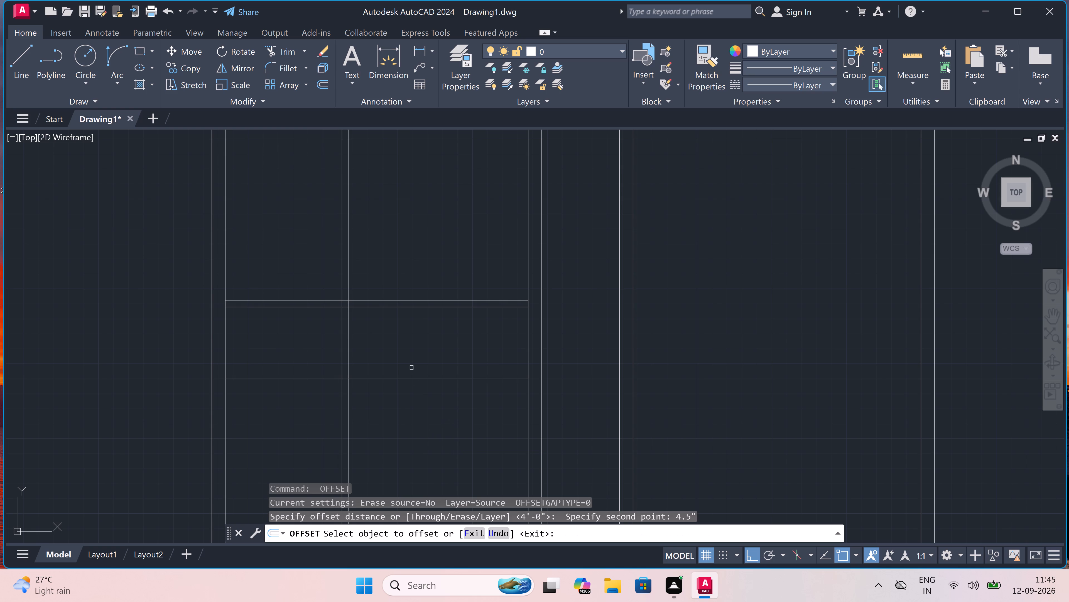
left_click(411, 378)
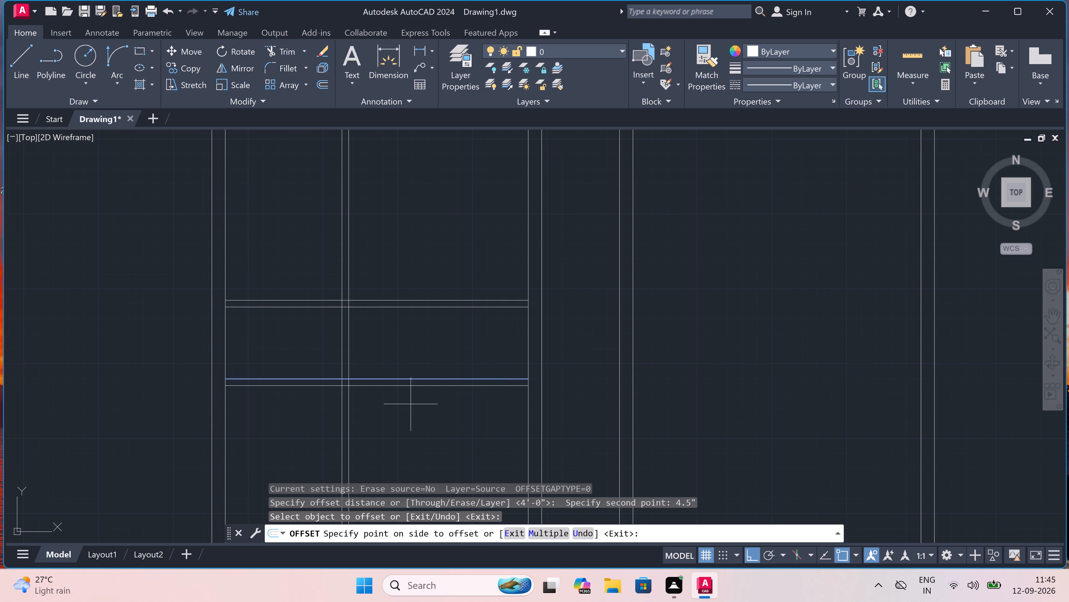
left_click(411, 410)
key("Escape")
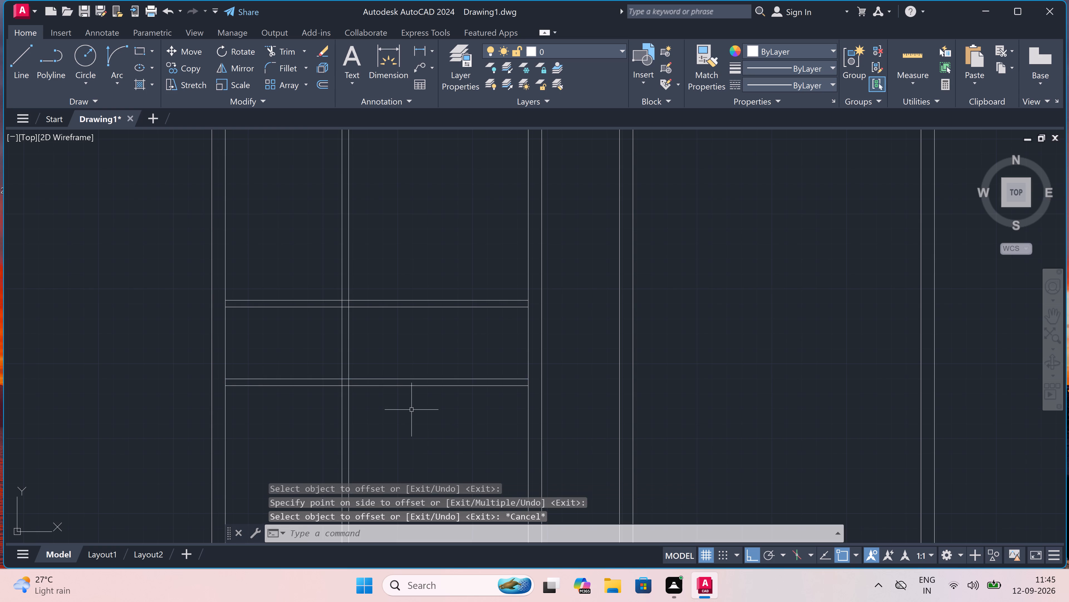
Offset the third unit's right inner wall line 5'6" into the room for a second vertical partition.
key("space")
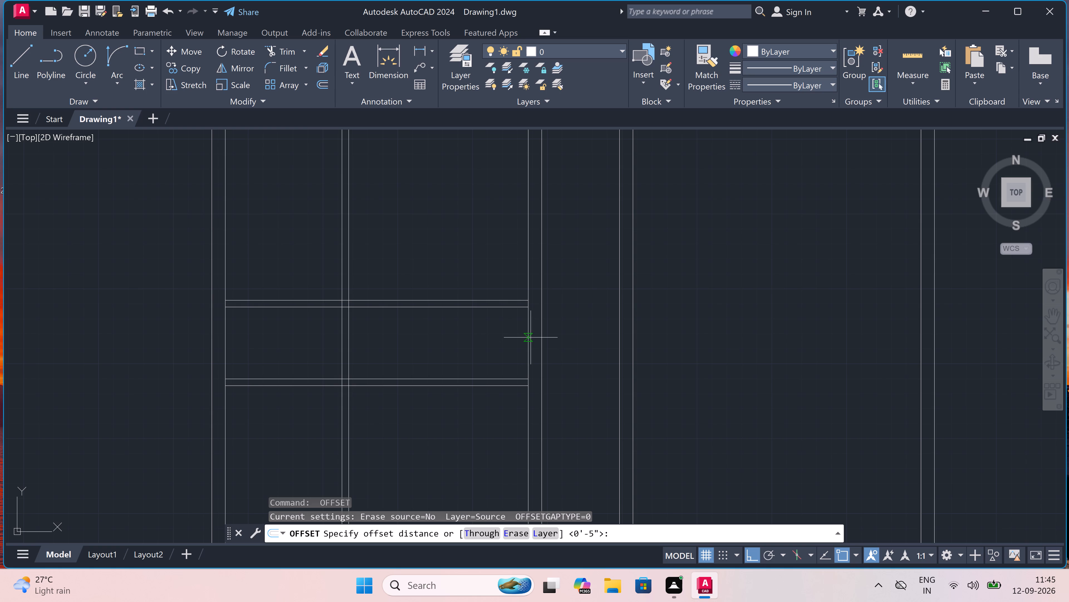
left_click(530, 338)
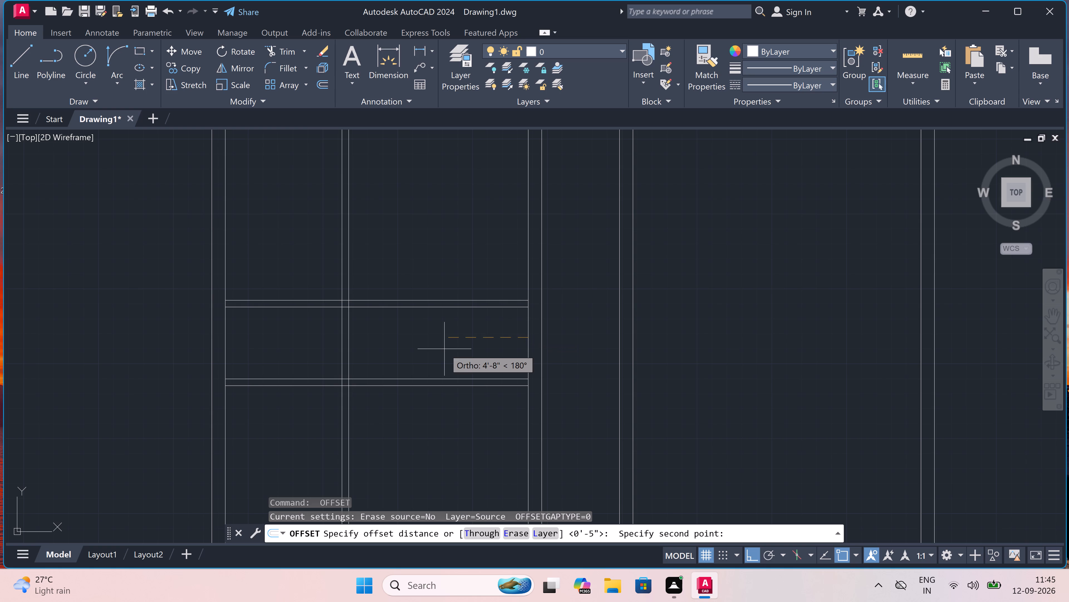
type("5'6\"")
key("space")
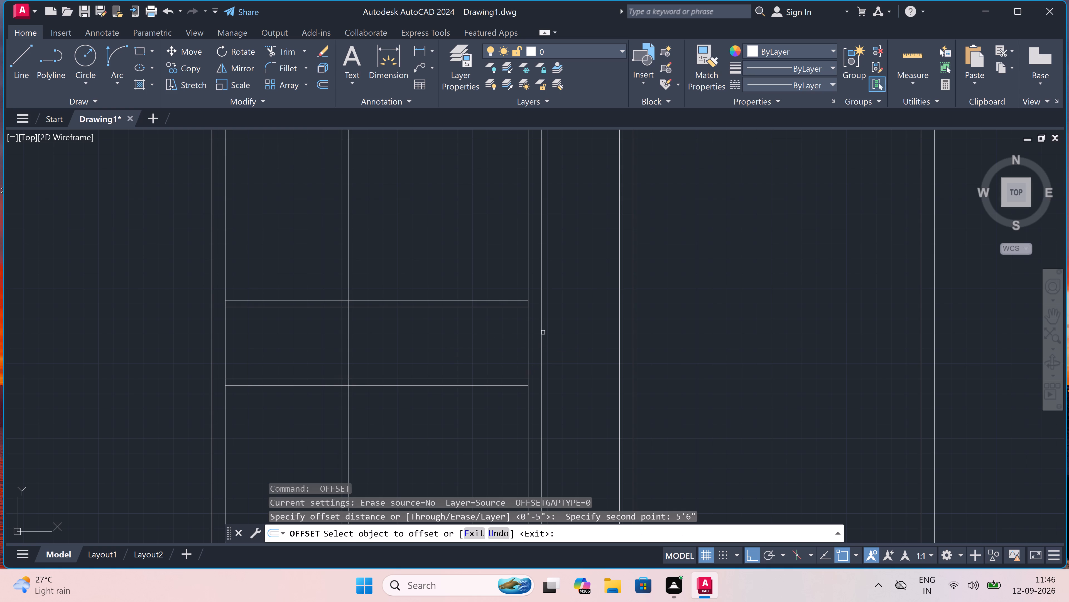
left_click(530, 330)
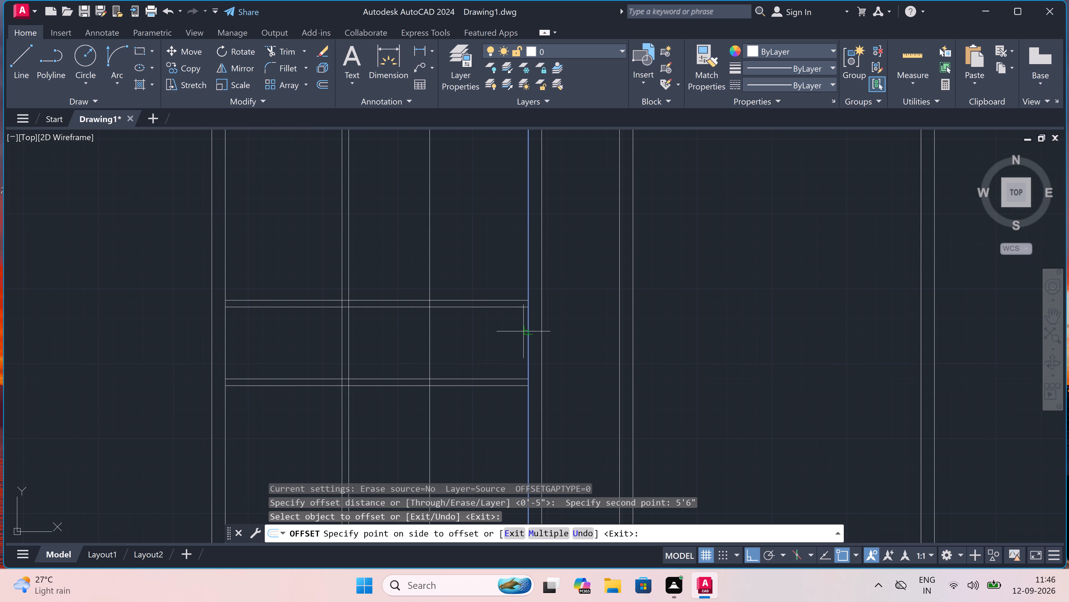
left_click(480, 337)
key("Escape")
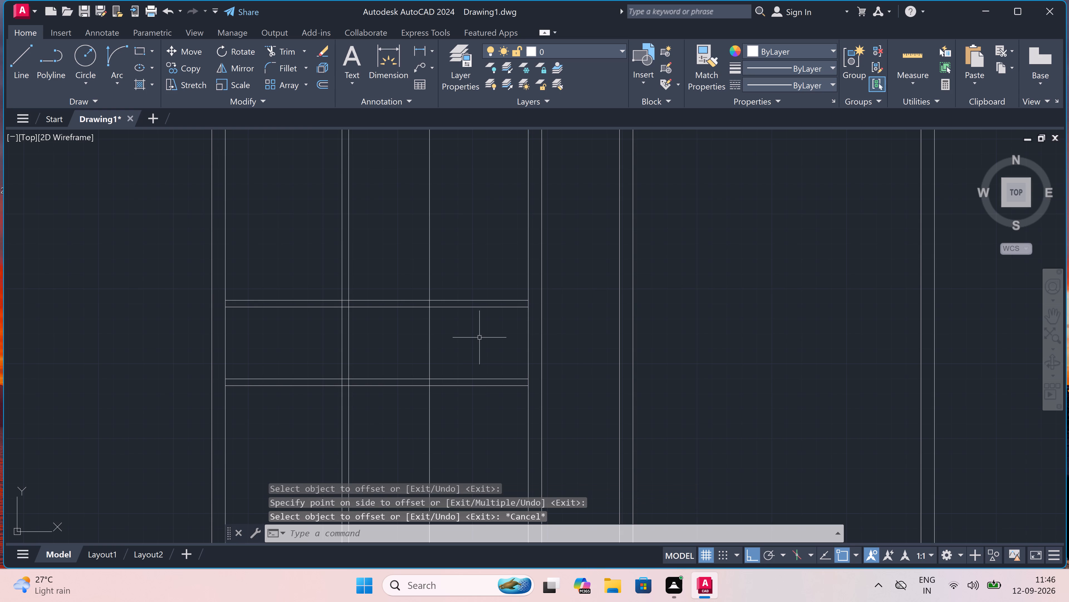
Offset the second vertical partition line 4.5" to the left to give the partition its thickness.
key("space")
left_click(431, 339)
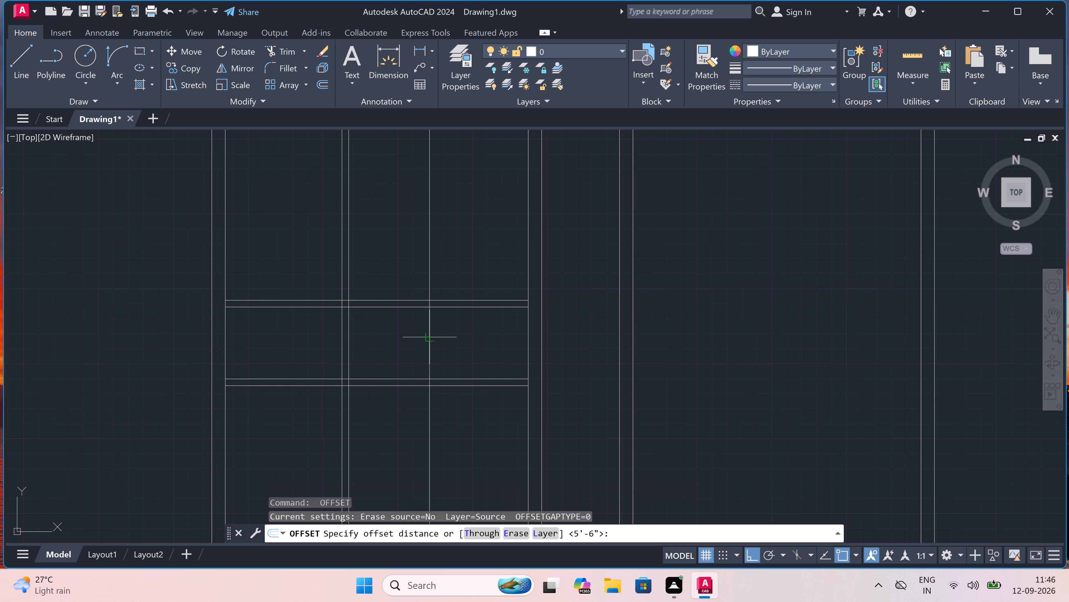
type("4.5\"")
key("space")
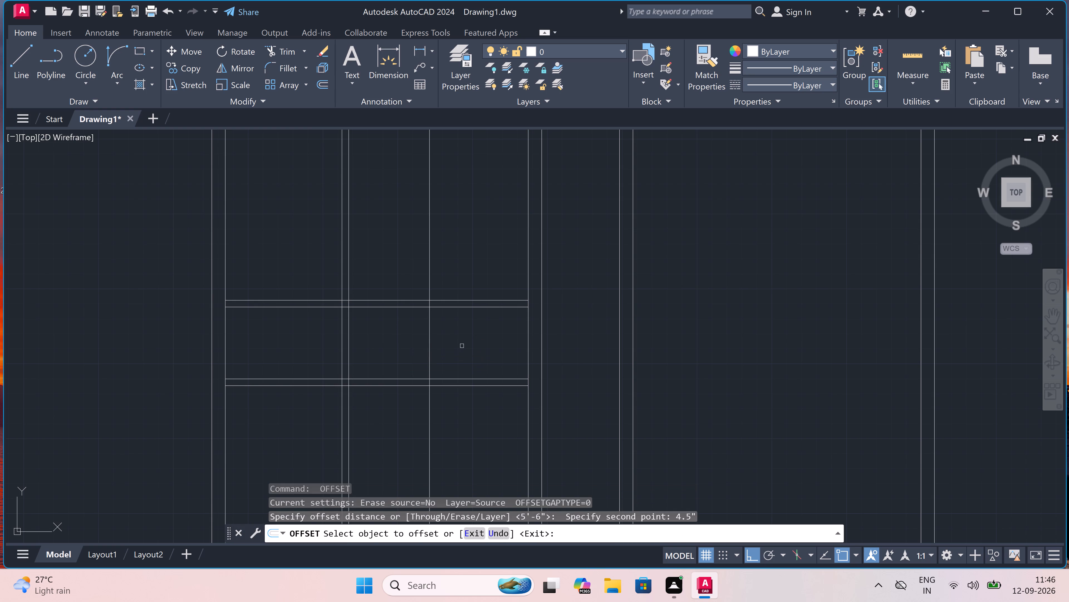
left_click_drag(430, 352, 426, 352)
left_click(398, 355)
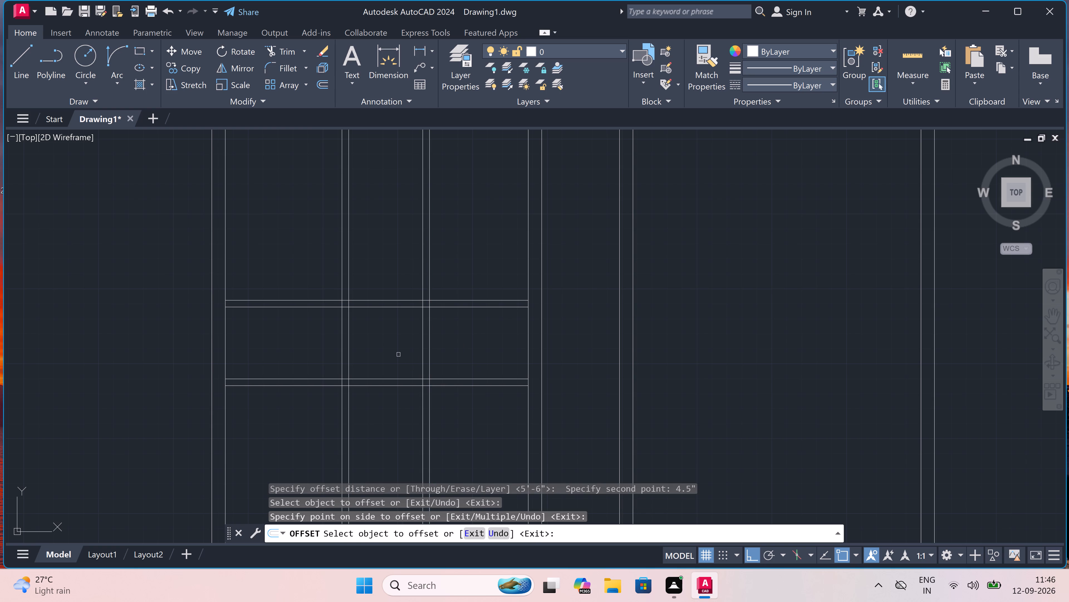
key("Escape")
Trim the right-hand partition's lines back to the upper cross wall and open the wall junction there.
type("tr")
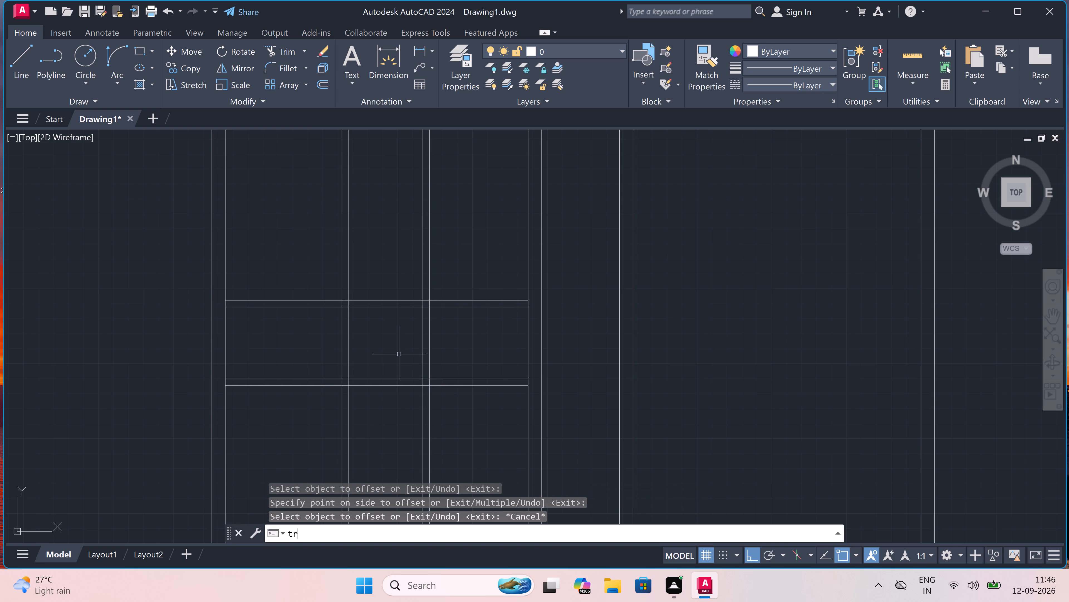
key("space")
left_click(425, 271)
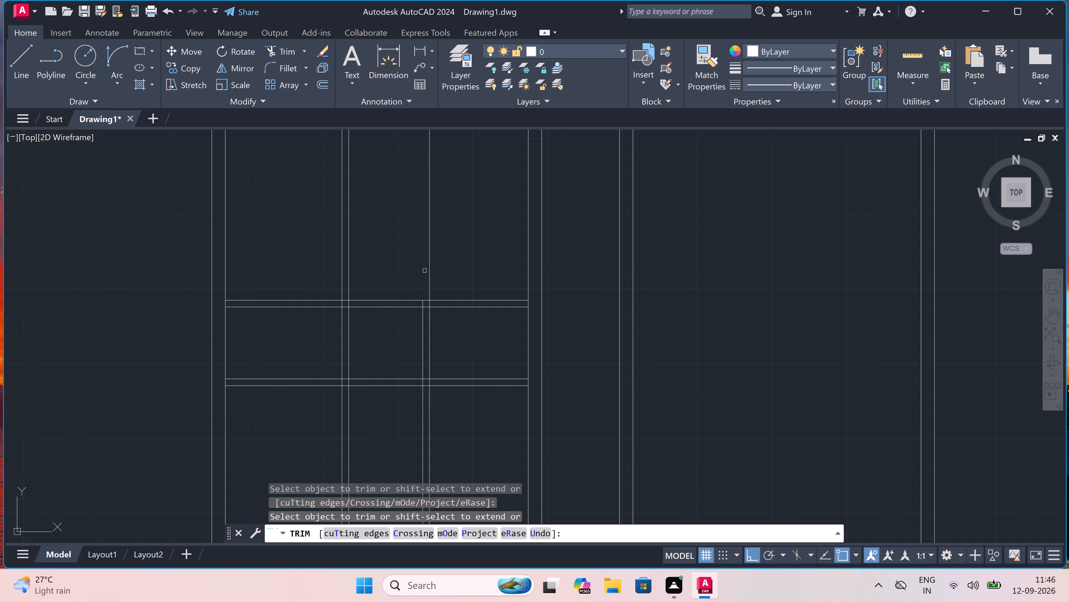
left_click(425, 269)
left_click(432, 265)
scroll(433, 308, "up", 4)
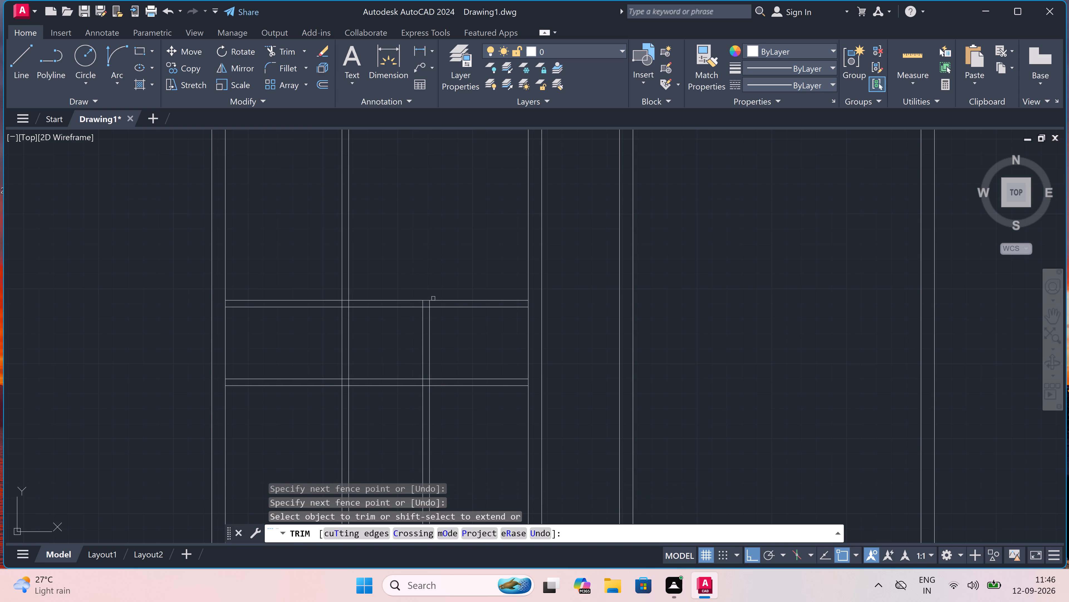
left_click(419, 296)
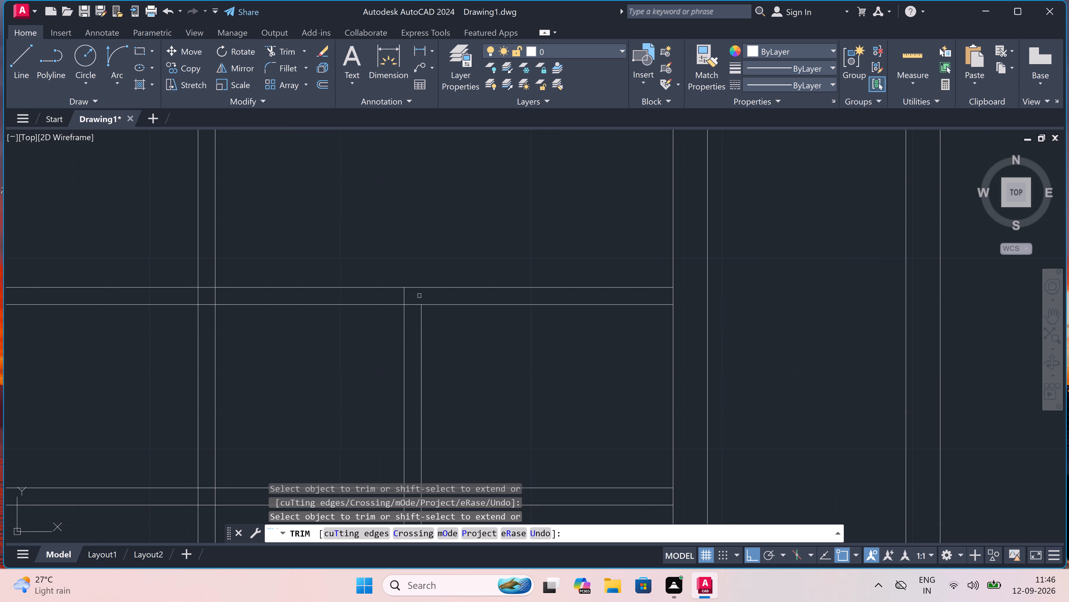
left_click(414, 298)
left_click(414, 326)
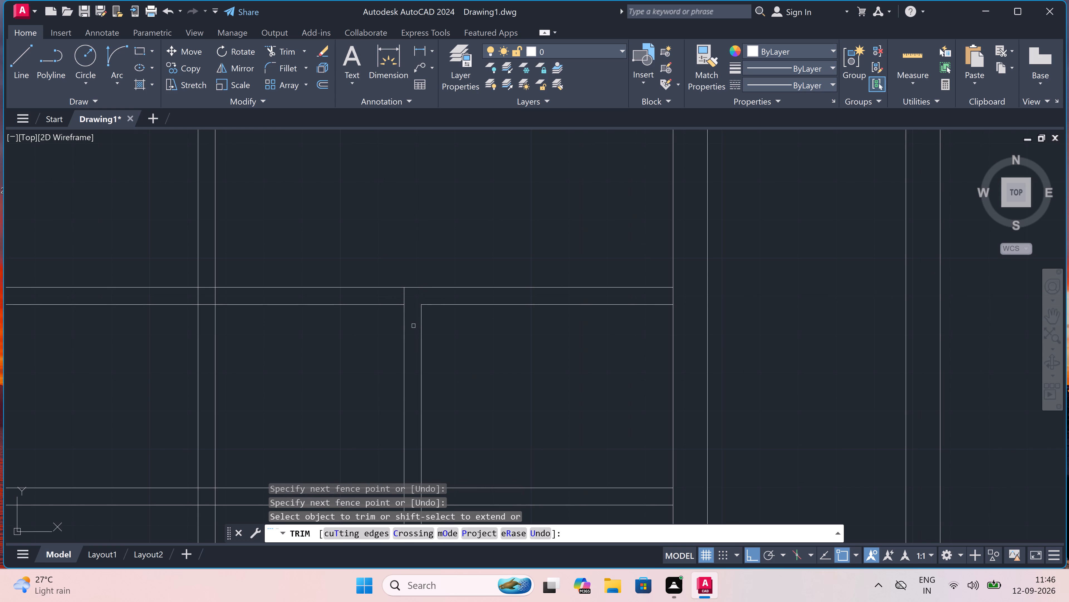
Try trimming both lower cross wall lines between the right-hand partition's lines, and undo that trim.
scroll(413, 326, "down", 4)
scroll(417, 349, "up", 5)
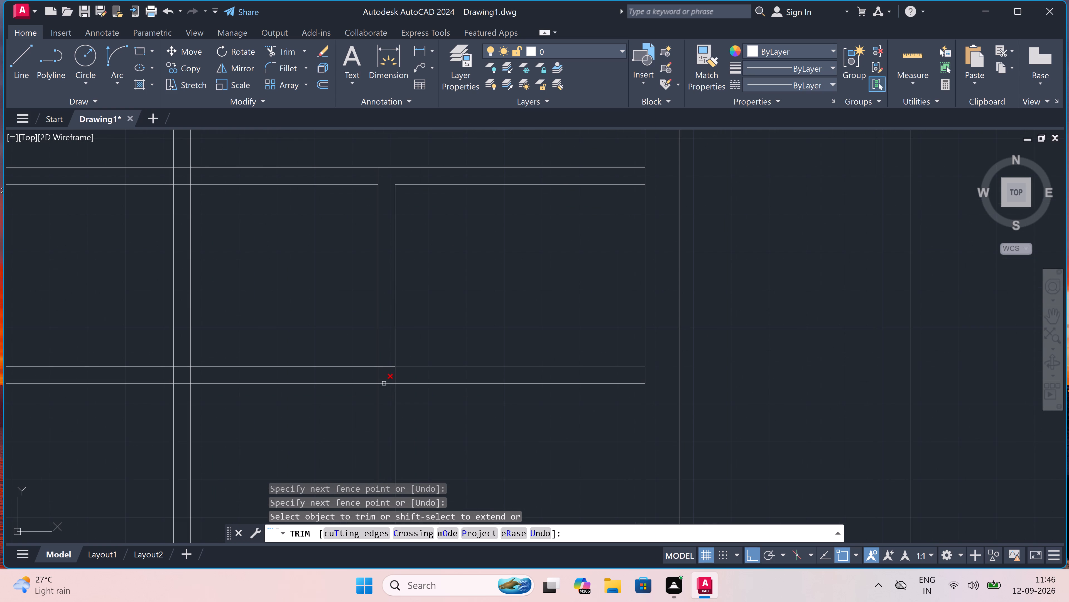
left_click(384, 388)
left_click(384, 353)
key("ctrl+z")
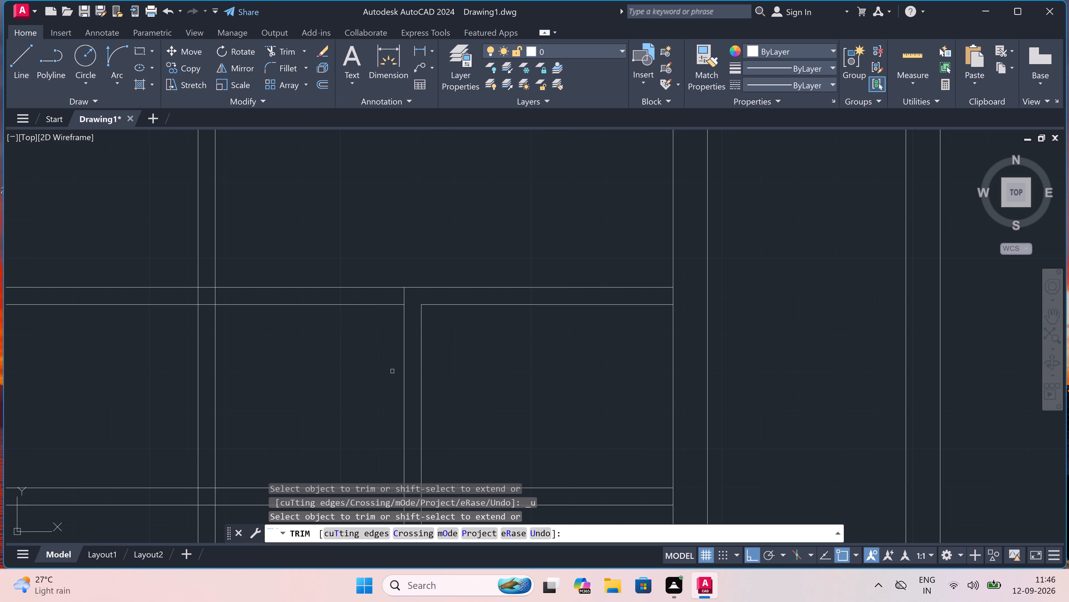
Trim the lower cross wall's upper line and the right-hand partition's right line where they overlap at their junction.
scroll(397, 377, "down", 4)
scroll(405, 400, "up", 5)
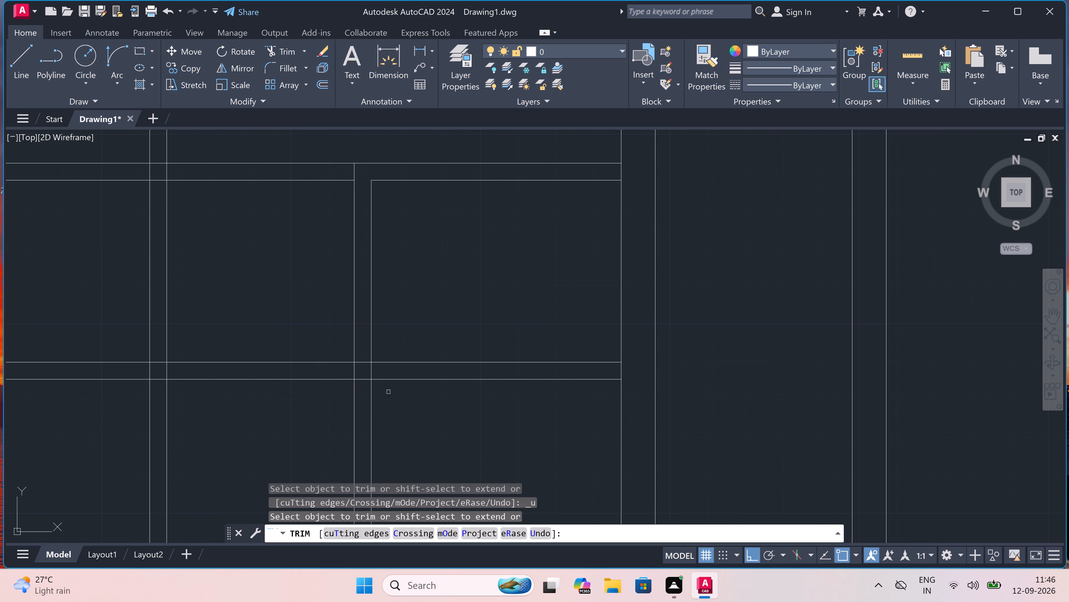
left_click(368, 371)
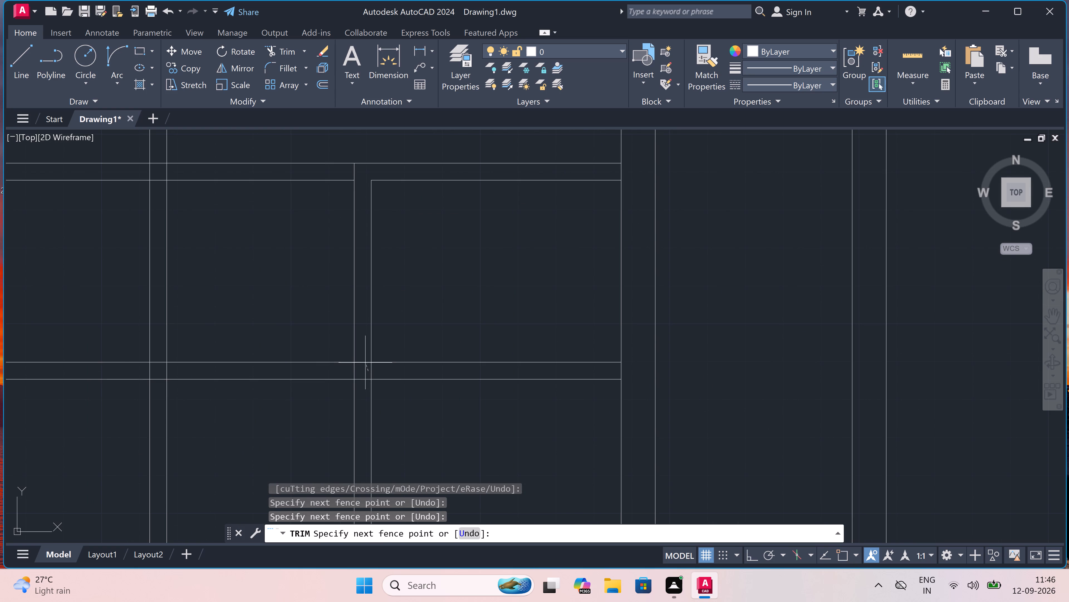
double_click(364, 358)
left_click(367, 364)
left_click(376, 368)
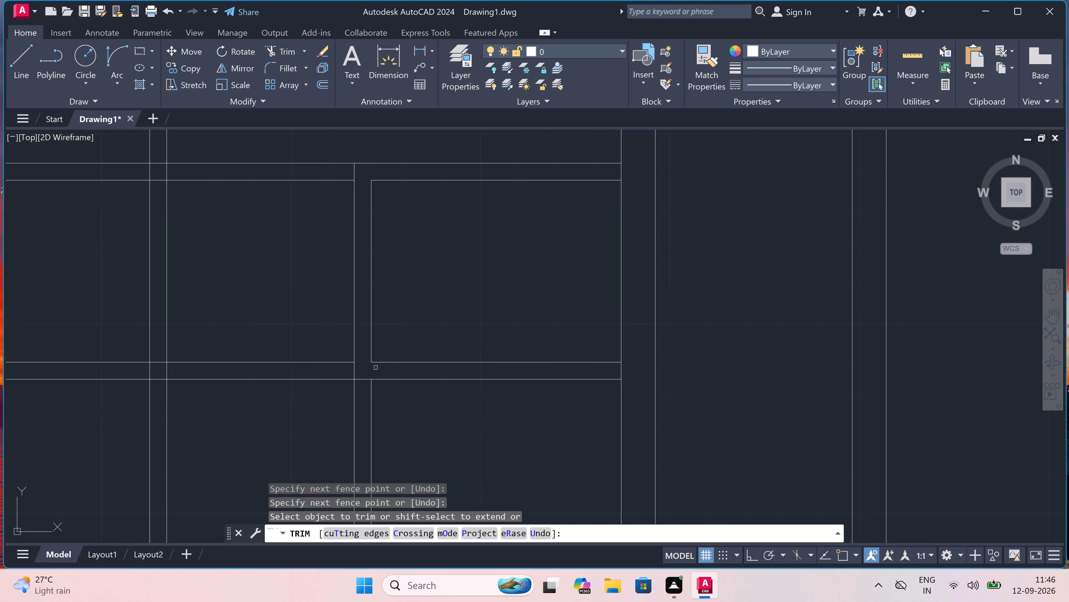
Trim the short pieces of the right inner wall line across the ends of both cross walls.
scroll(395, 372, "down", 2)
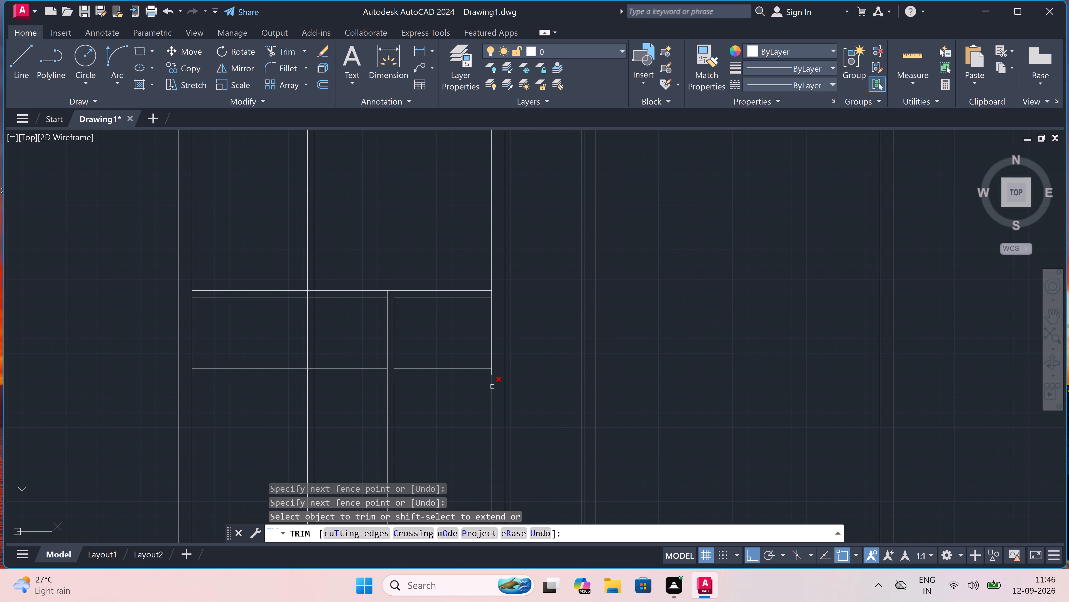
scroll(492, 387, "up", 2)
scroll(489, 342, "up", 1)
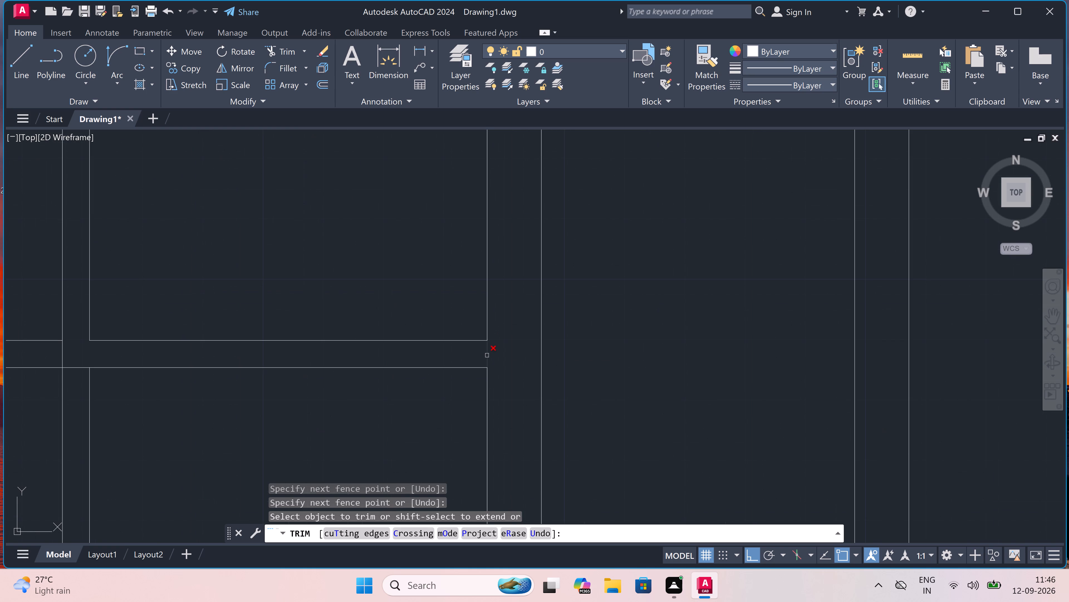
left_click(487, 355)
scroll(487, 355, "down", 4)
scroll(483, 310, "up", 3)
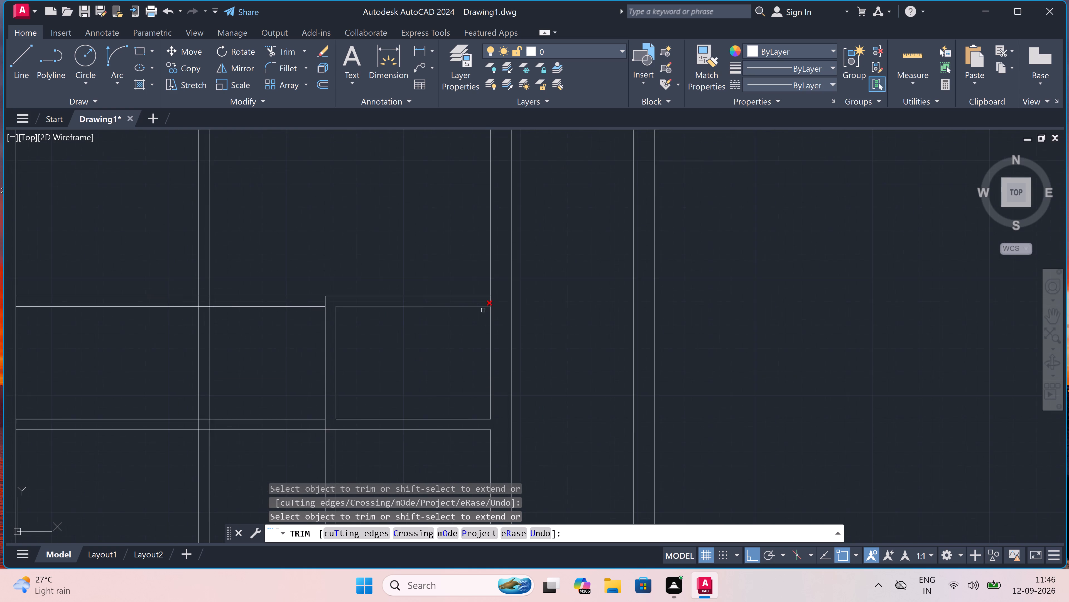
left_click(493, 296)
Trim the left-hand partition's lines below the upper cross wall and the lower cross wall's lines between the two partitions.
scroll(493, 297, "down", 3)
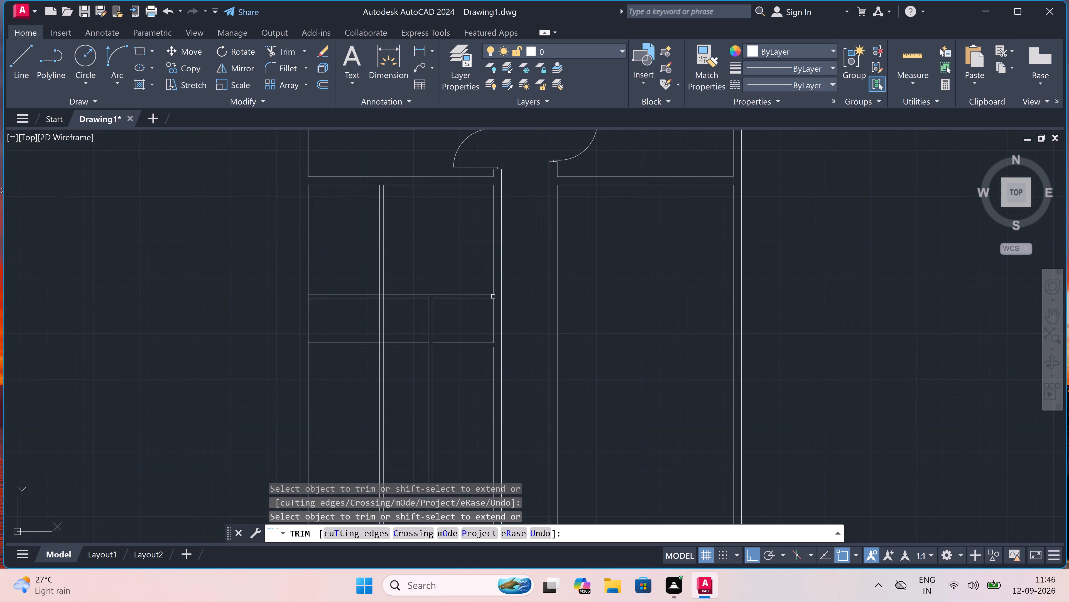
left_click(401, 363)
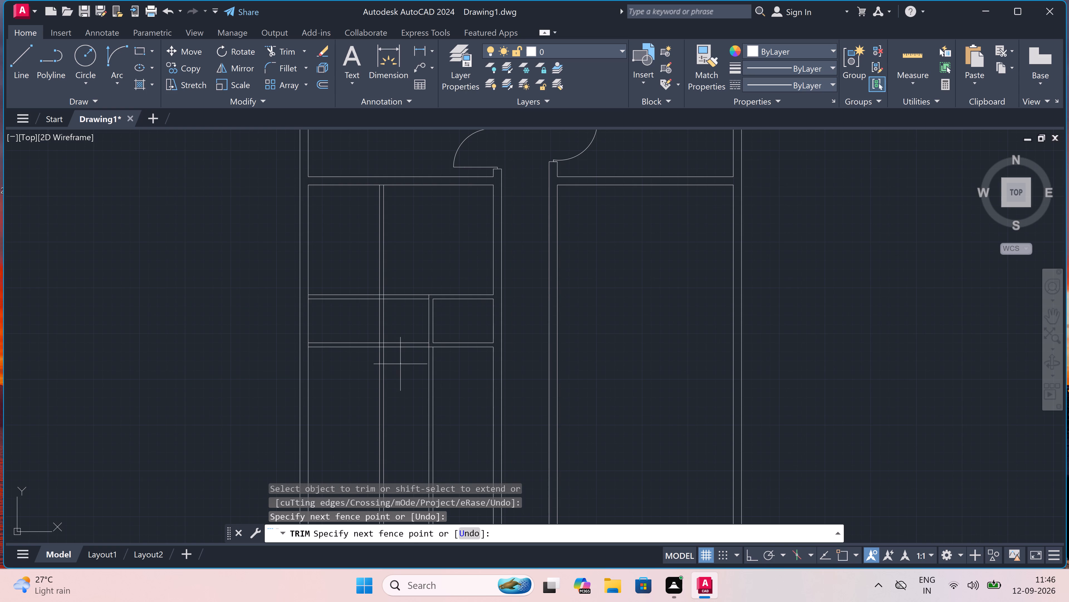
left_click(374, 382)
left_click(394, 355)
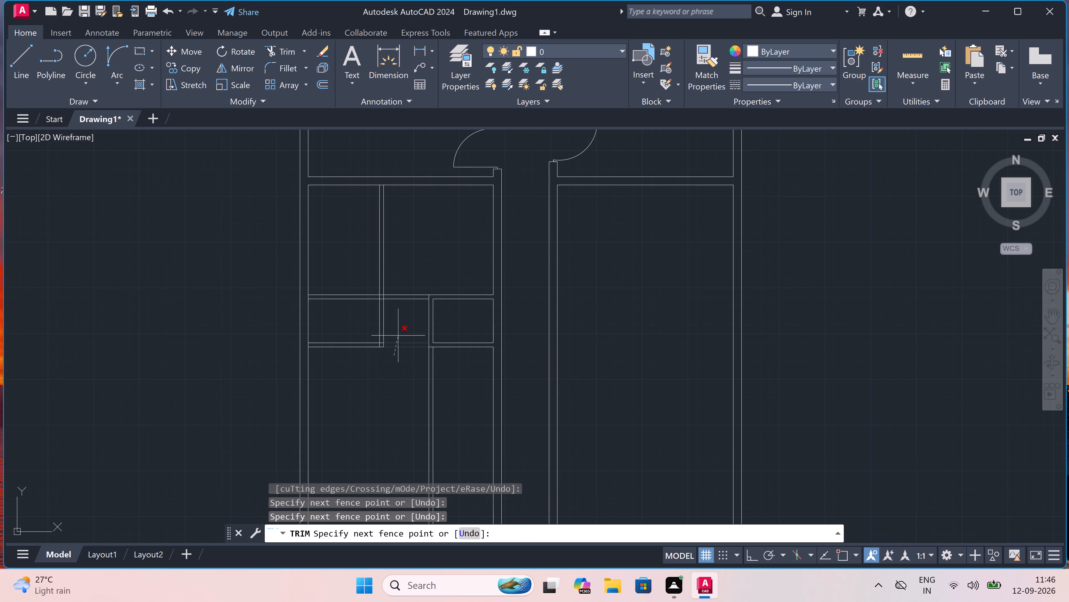
left_click(398, 336)
left_click(397, 333)
left_click(362, 330)
double_click(362, 330)
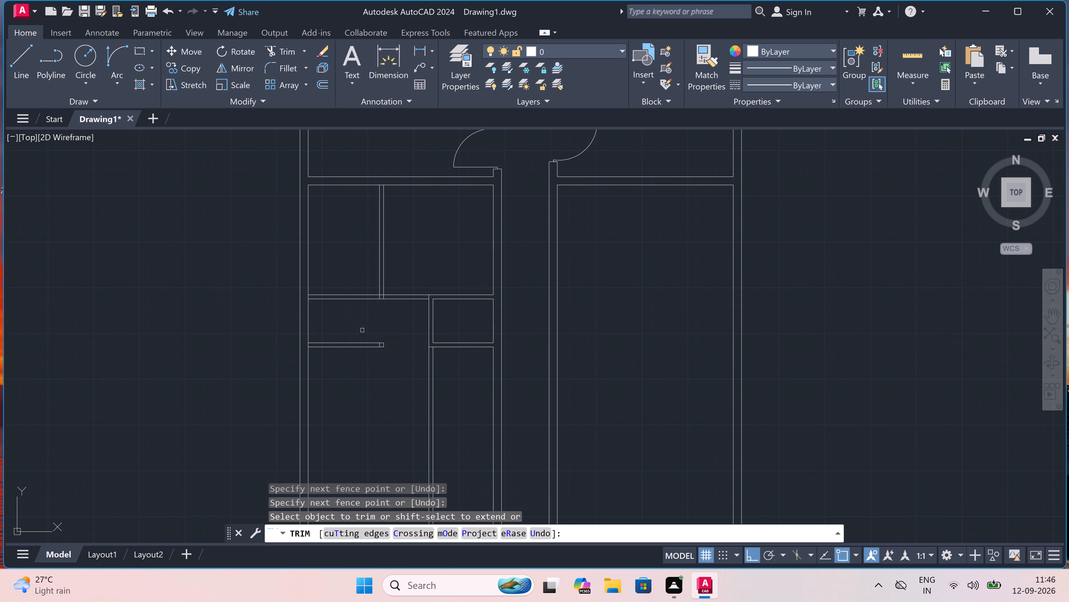
Trim away the rest of the lower cross wall beside the left outer wall, including the leftover square at its partition crossing.
left_click_drag(361, 330, 358, 375)
left_click(358, 375)
double_click(357, 340)
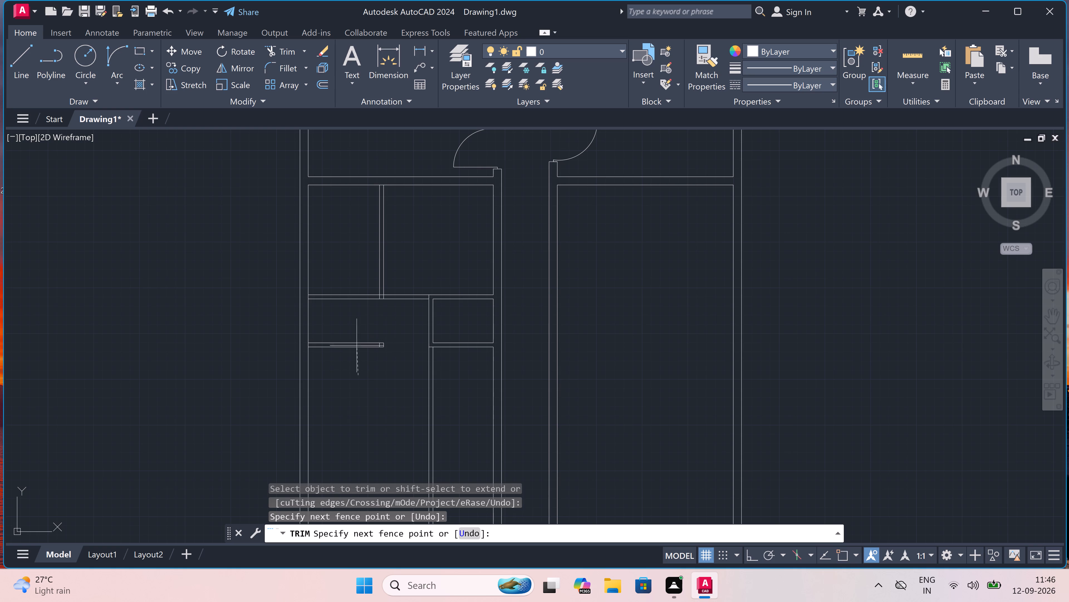
scroll(378, 344, "up", 3)
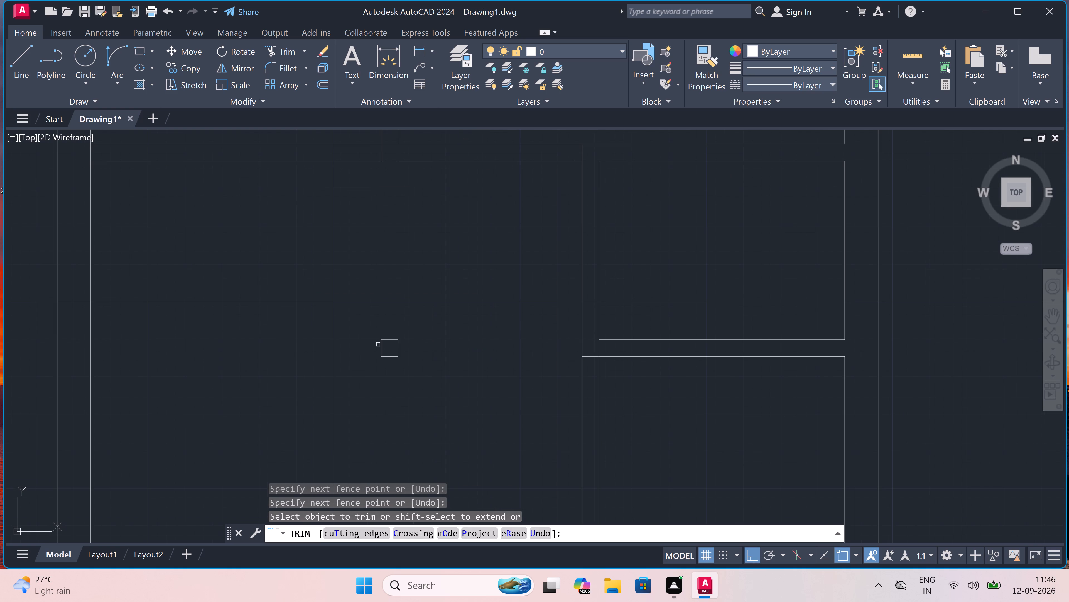
left_click(387, 333)
left_click(390, 360)
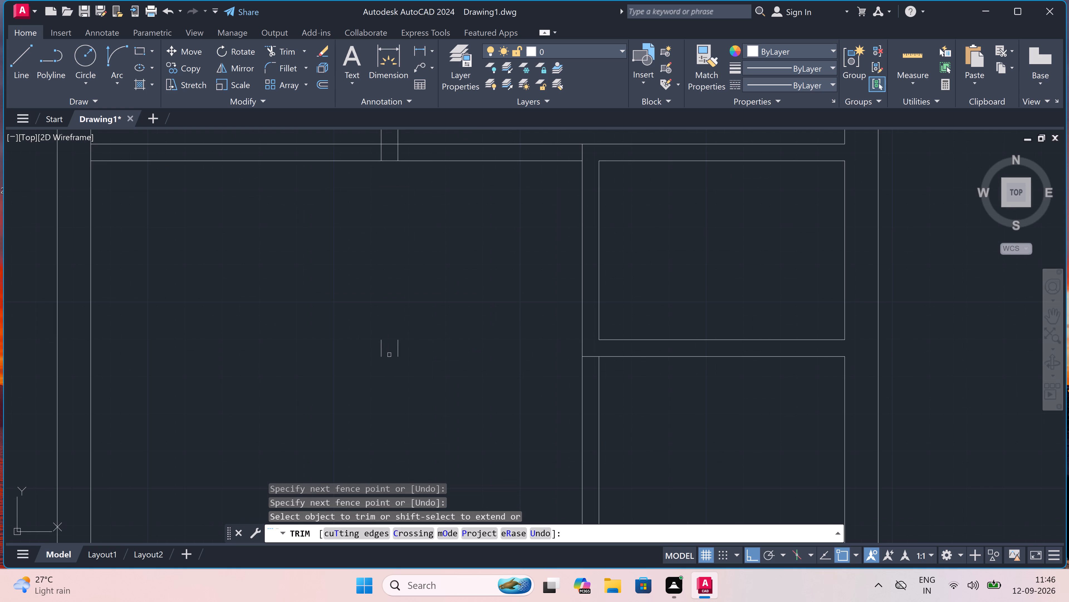
double_click(376, 354)
left_click(421, 337)
Trim both lines of the right-hand partition below the small room's lower wall.
scroll(421, 338, "down", 4)
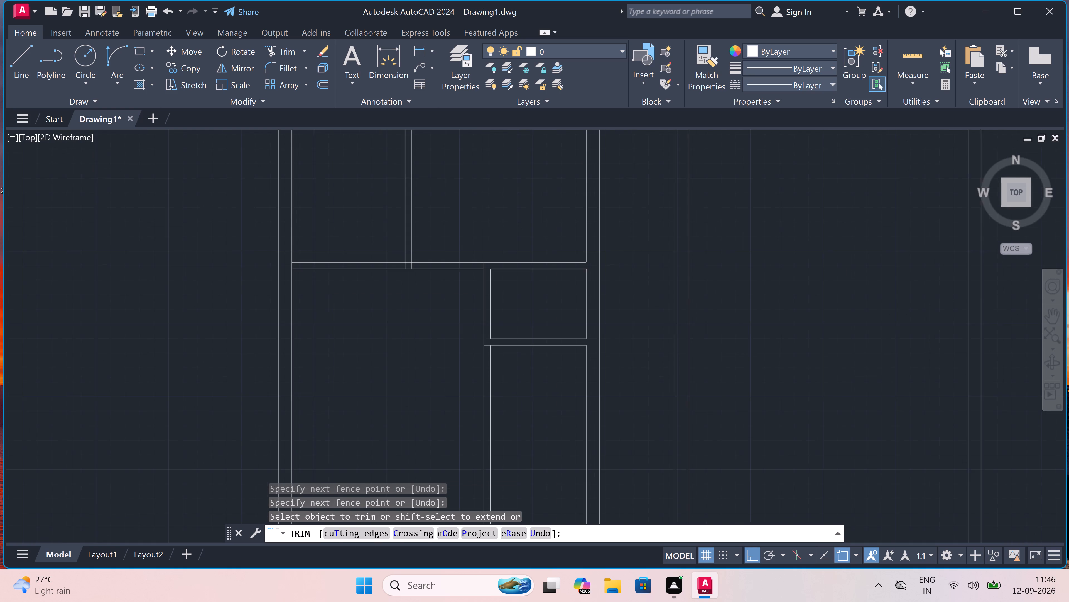
scroll(465, 371, "up", 3)
left_click_drag(462, 367, 458, 367)
left_click(331, 368)
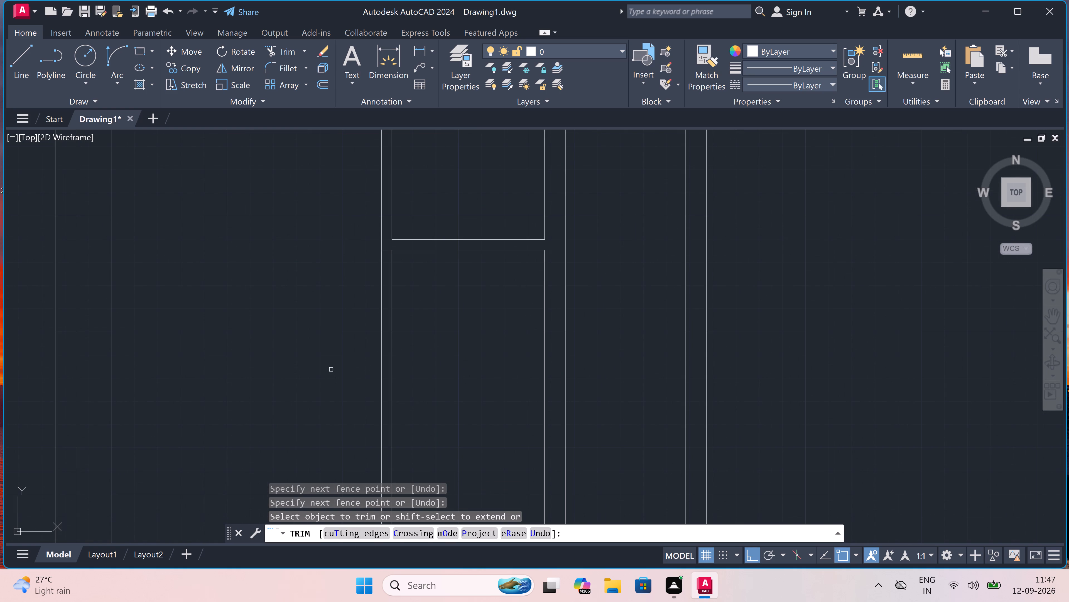
left_click(415, 332)
scroll(415, 332, "down", 3)
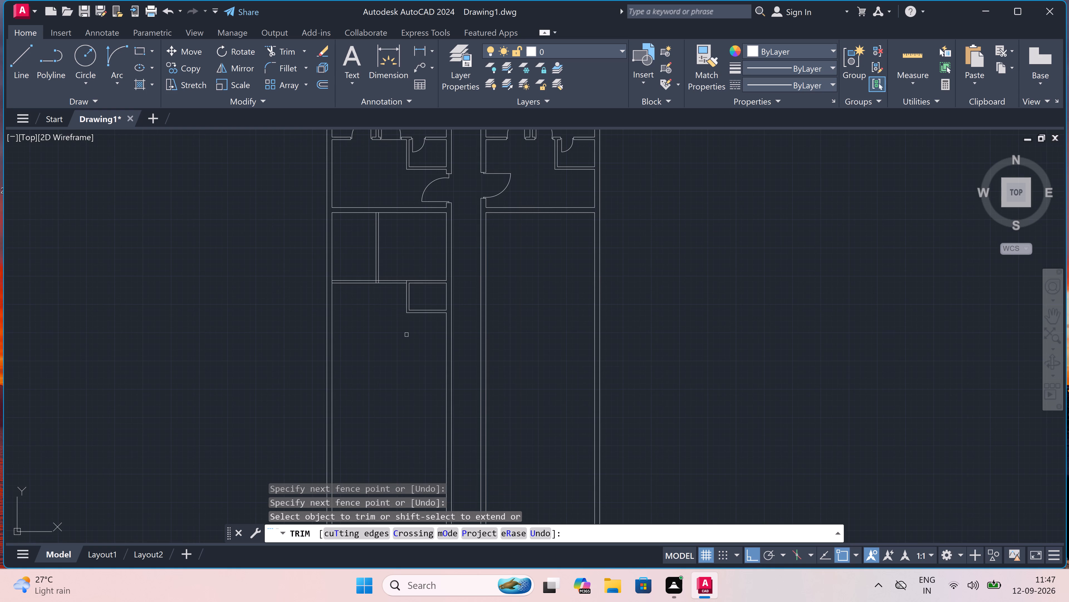
scroll(378, 303, "up", 2)
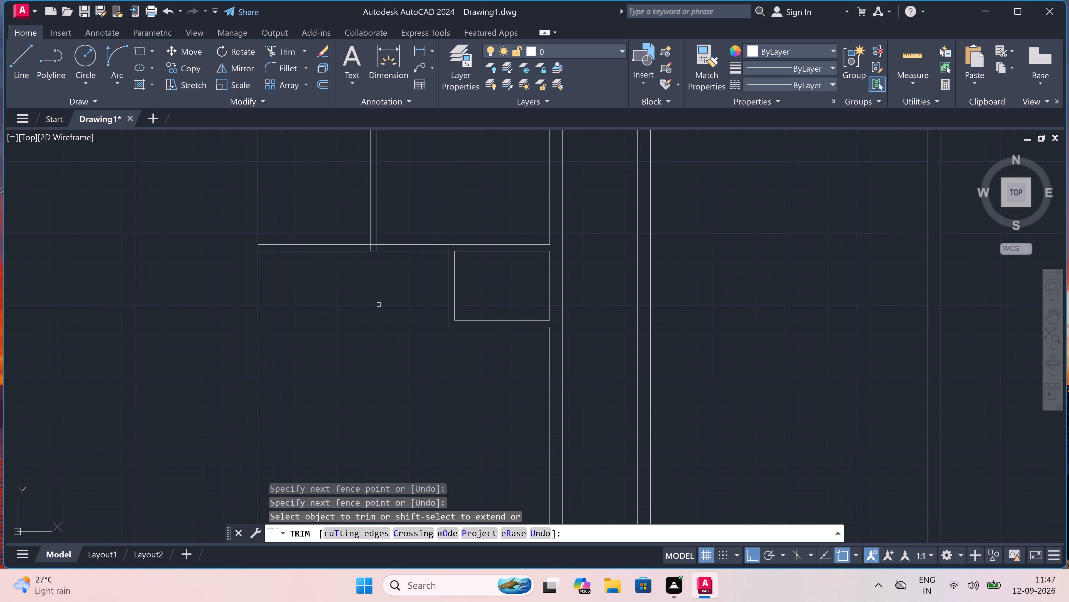
key("Escape")
Offset the upper cross wall's lower line 10' downward.
type("o")
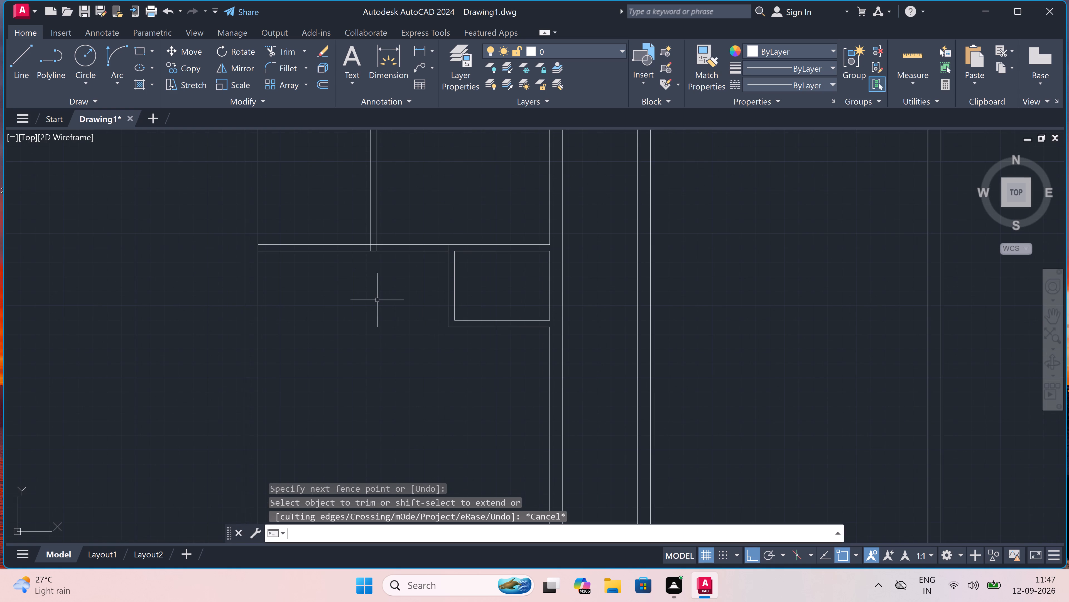
key("space")
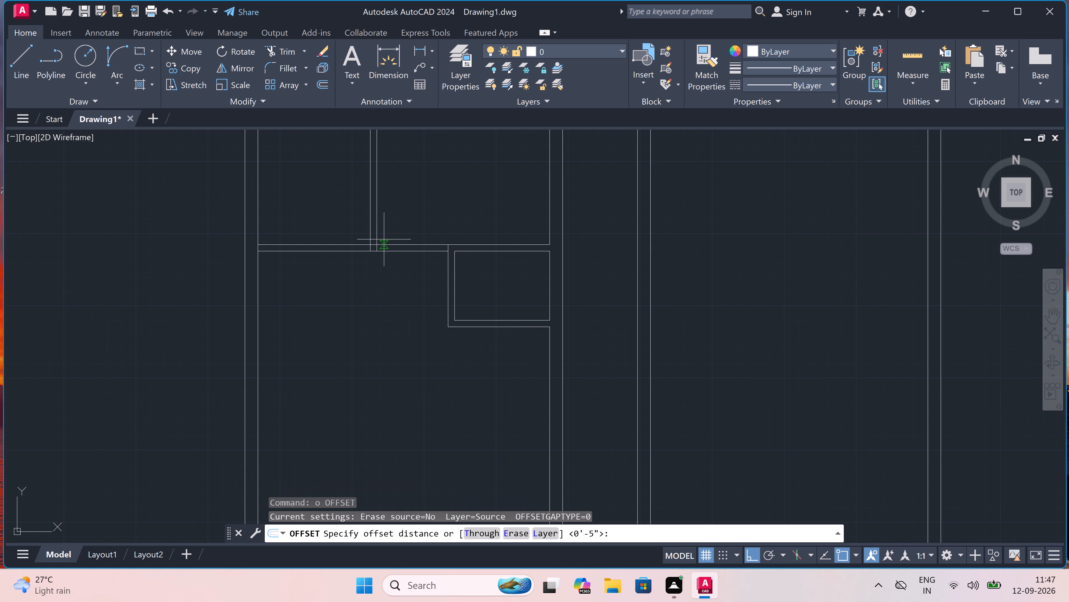
left_click_drag(387, 251, 388, 259)
type("10'")
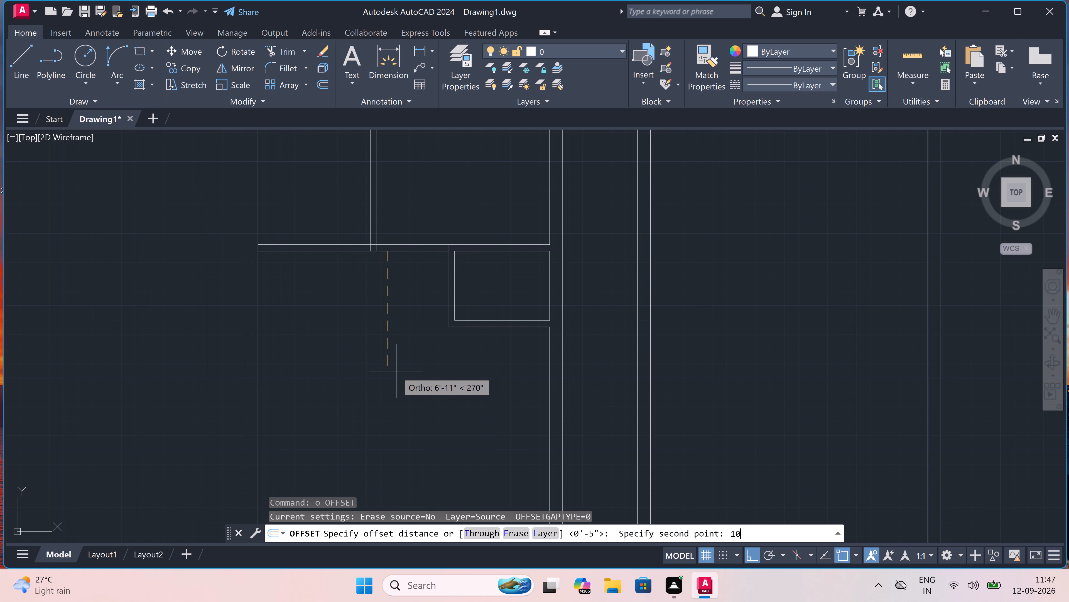
key("space")
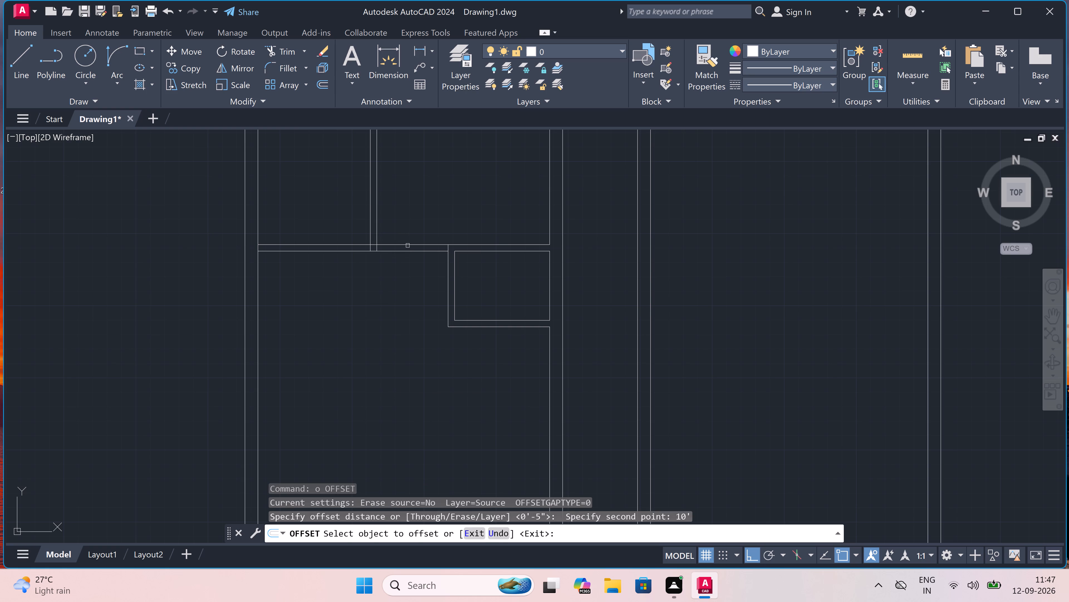
left_click(408, 252)
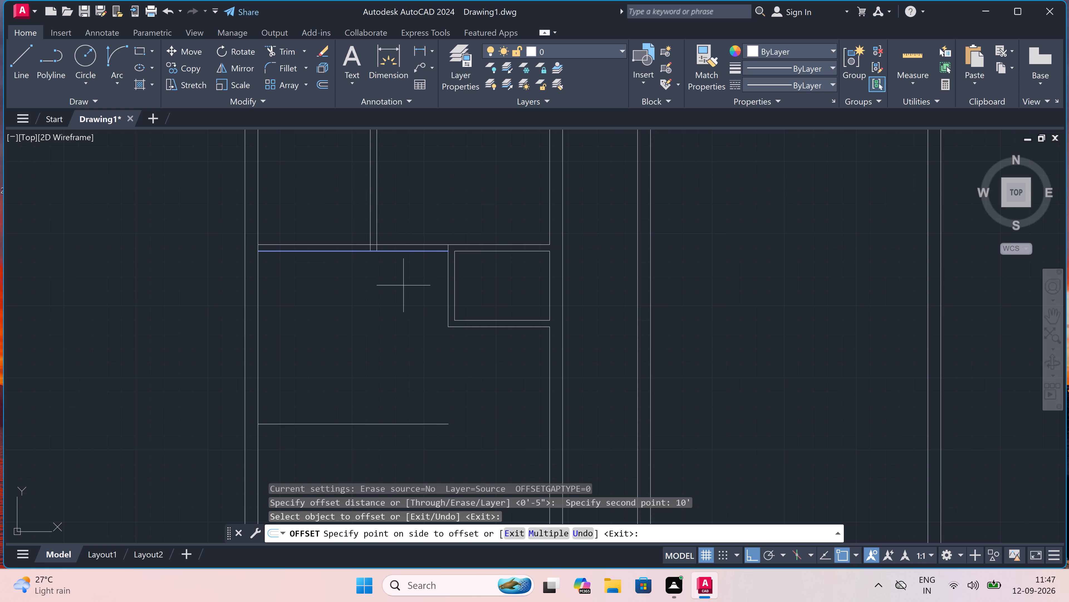
left_click(401, 310)
key("grave")
key("Escape")
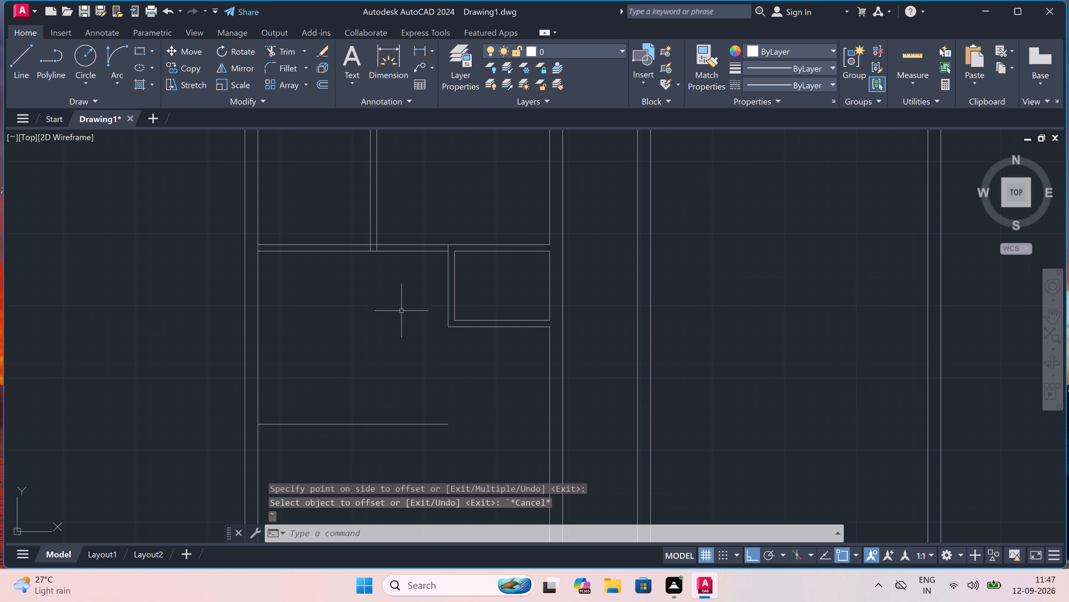
Offset the new lower cross line 9" downward to form the bottom wall's thickness.
type("o")
key("space")
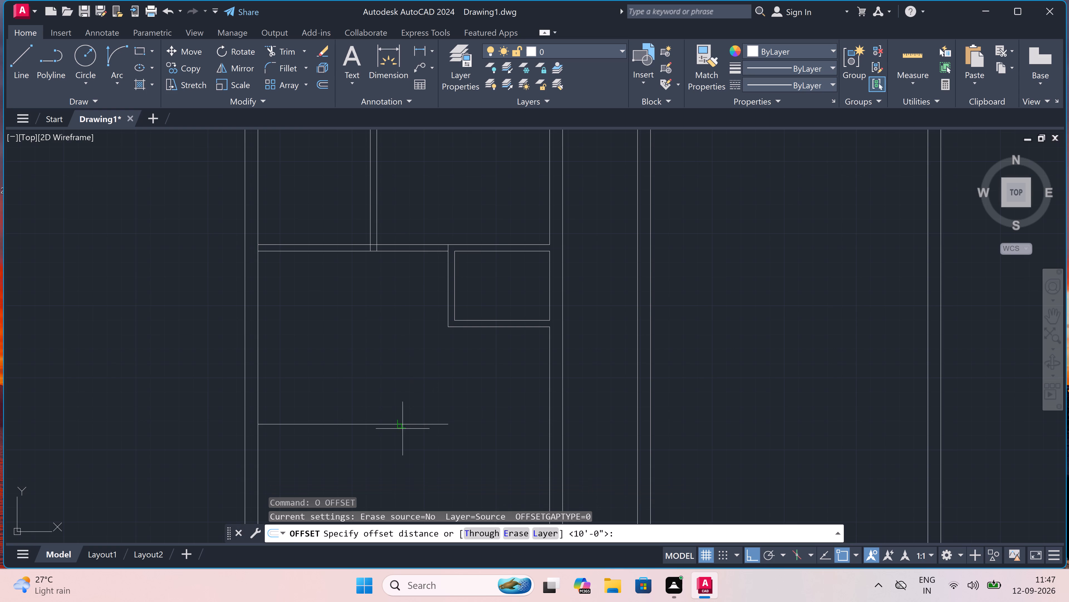
left_click_drag(400, 426, 402, 442)
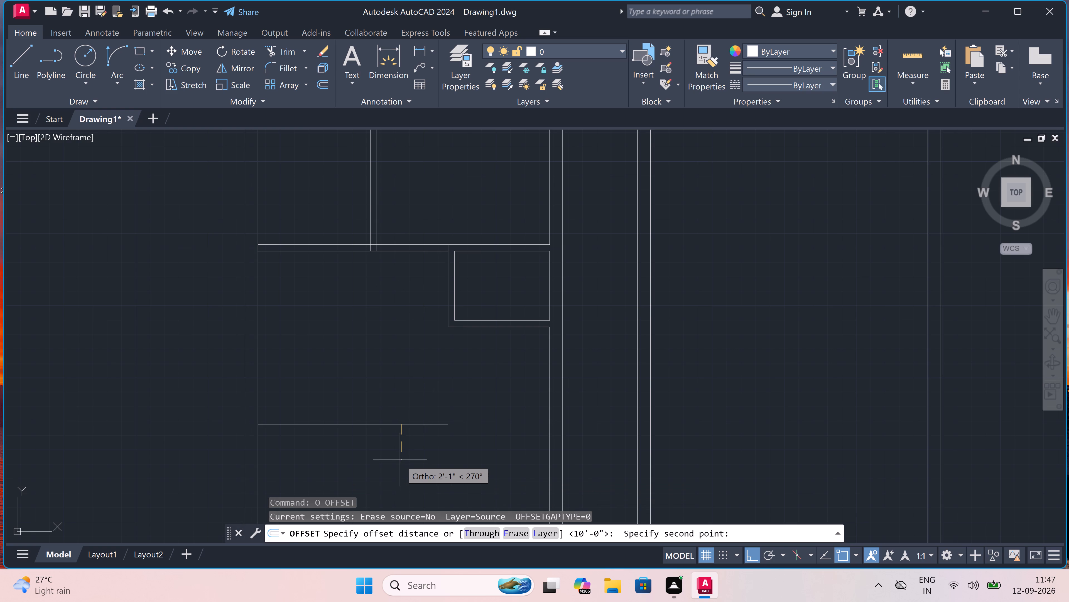
key("9")
type("\"")
key("space")
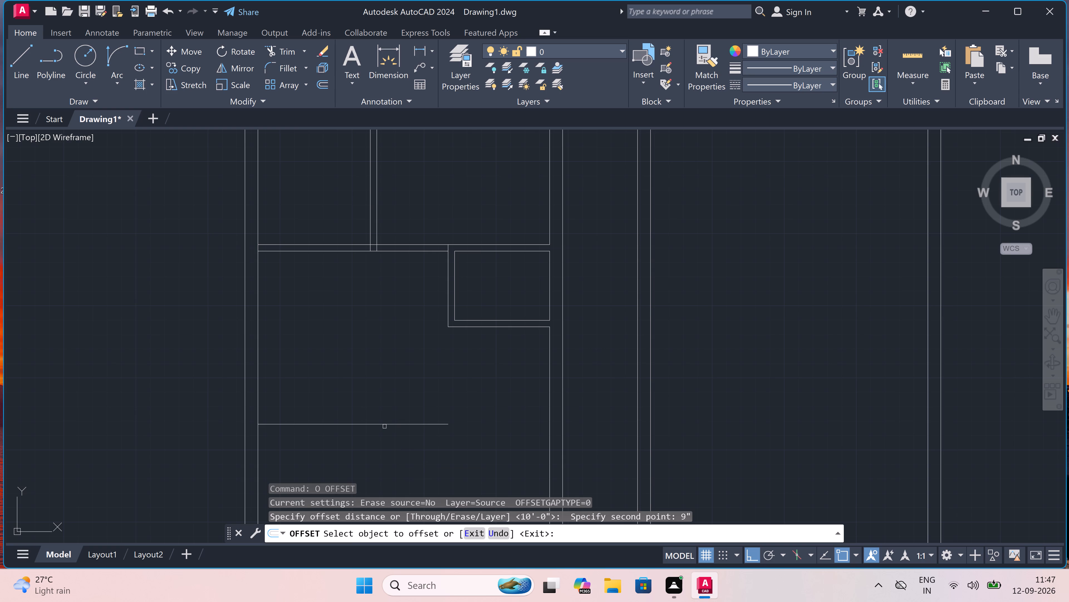
left_click(384, 425)
left_click(381, 445)
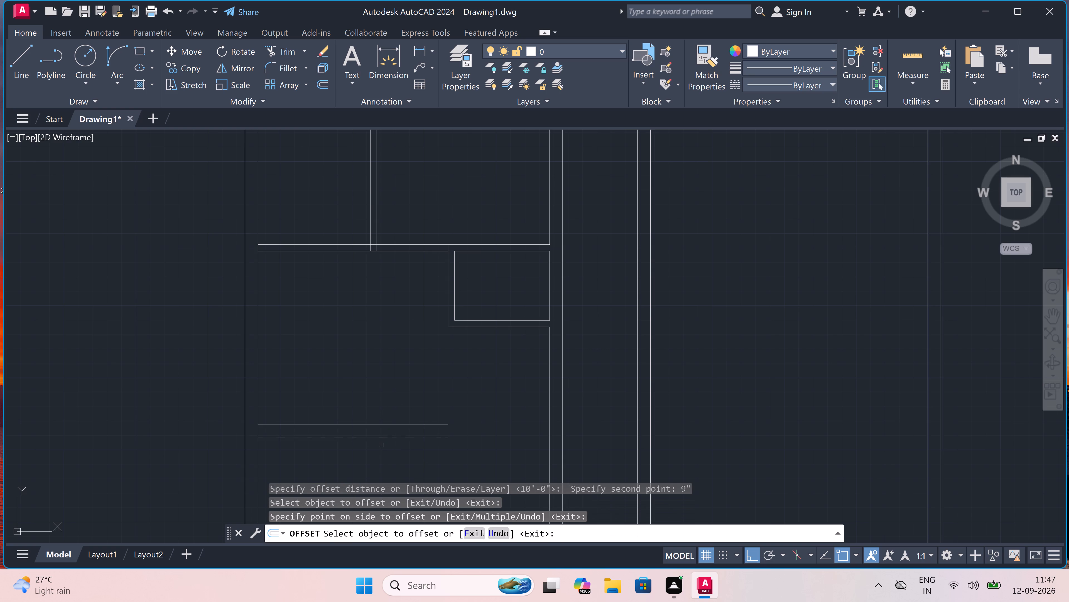
key("Escape")
Extend both lines of the new 9" bottom wall to the unit's right inner wall line.
type("ex")
key("space")
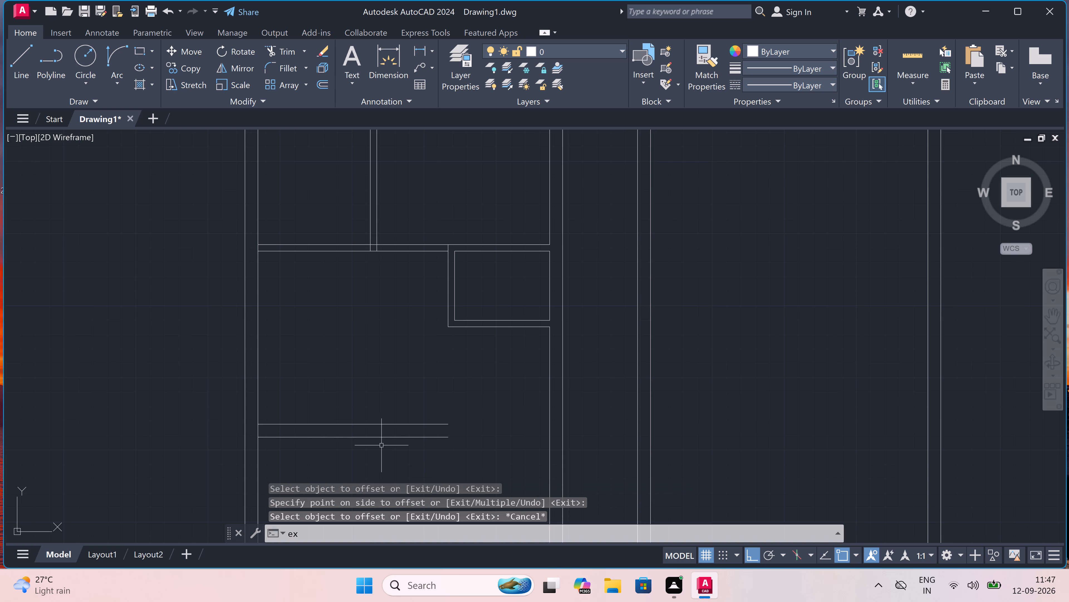
left_click(386, 458)
left_click(380, 382)
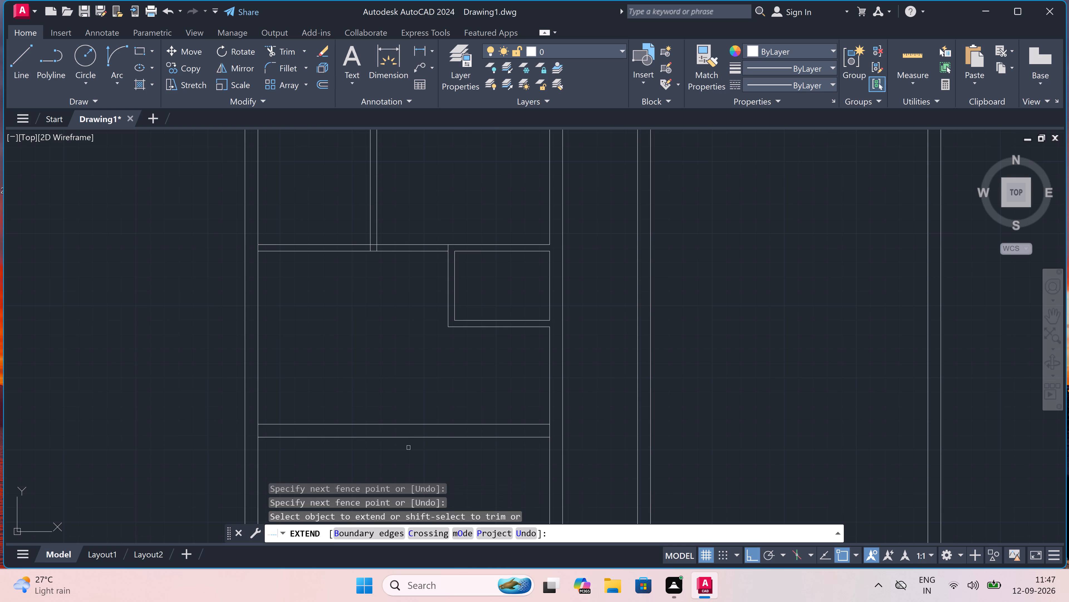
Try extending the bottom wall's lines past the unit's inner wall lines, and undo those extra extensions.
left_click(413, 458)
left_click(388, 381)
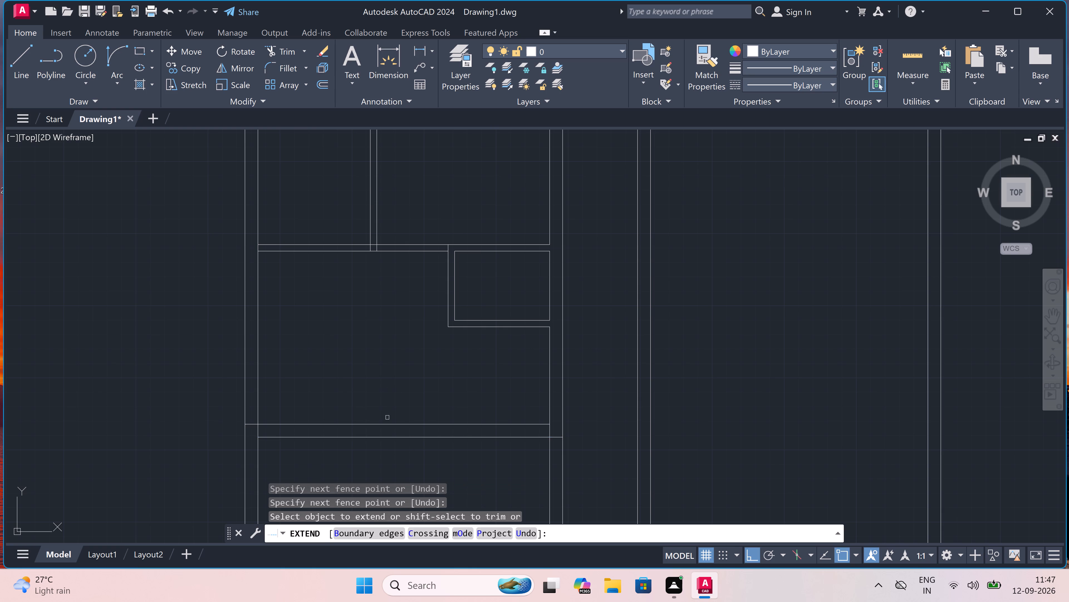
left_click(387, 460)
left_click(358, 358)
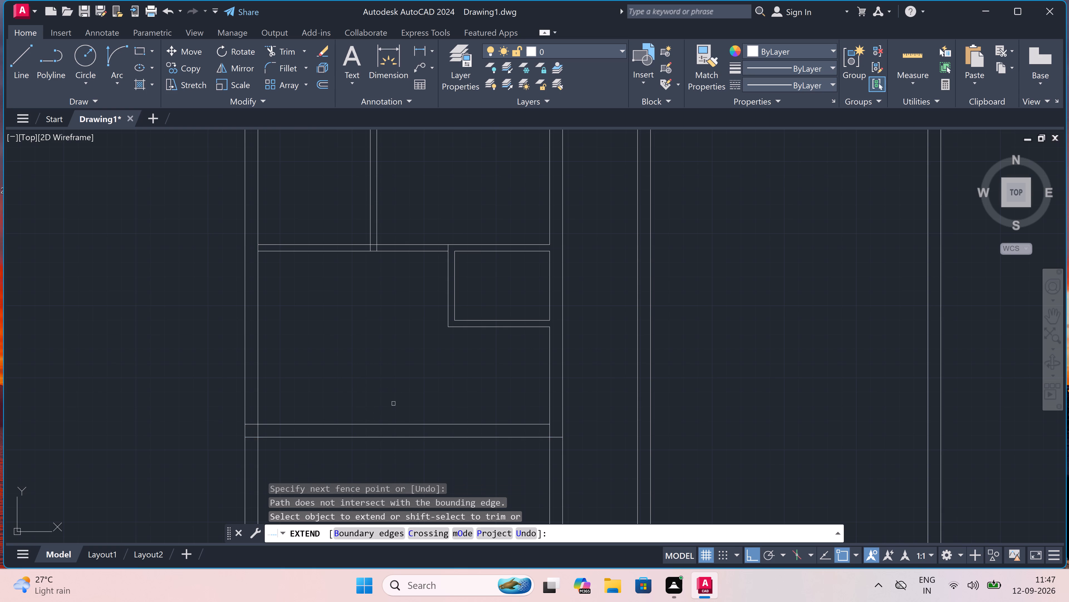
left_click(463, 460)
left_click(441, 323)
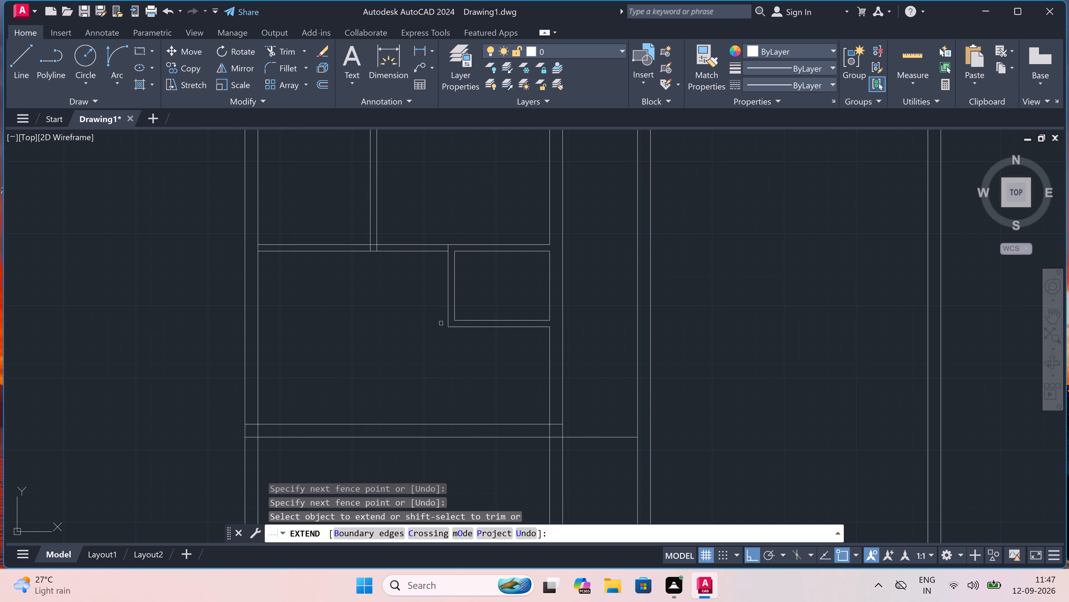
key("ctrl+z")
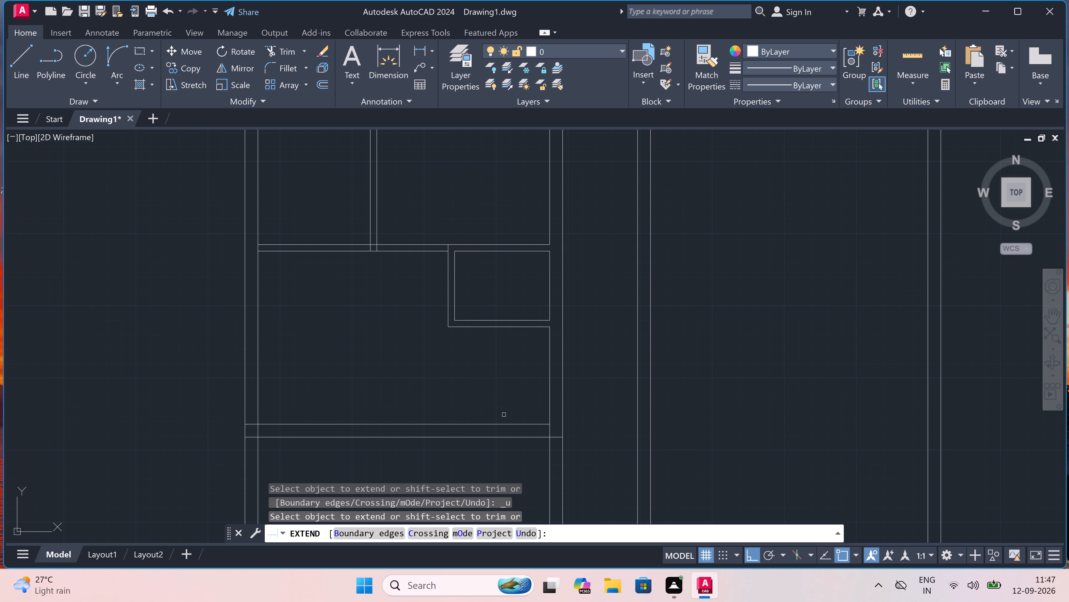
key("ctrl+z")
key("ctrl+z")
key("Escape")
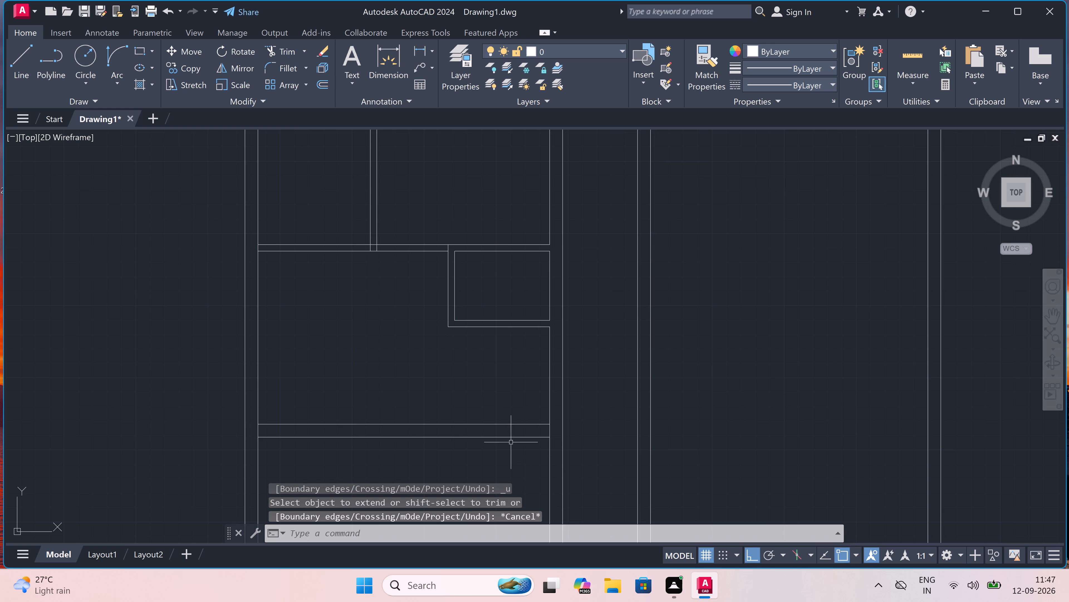
Offset the lower line of the right-hand unit's top wall 10' downward.
scroll(505, 432, "down", 4)
scroll(553, 416, "up", 4)
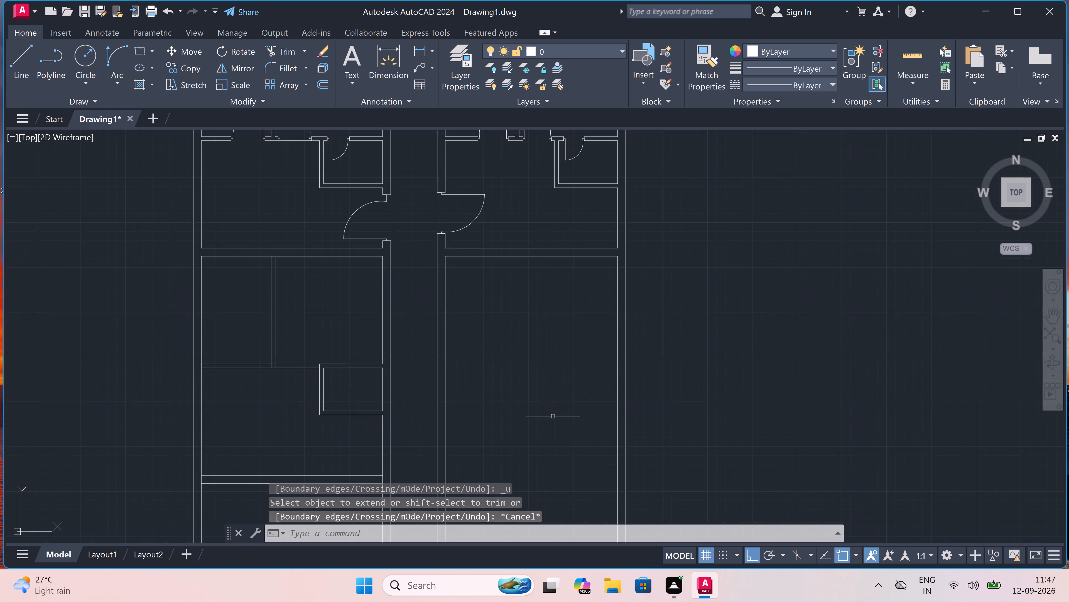
scroll(546, 403, "down", 1)
scroll(563, 305, "up", 1)
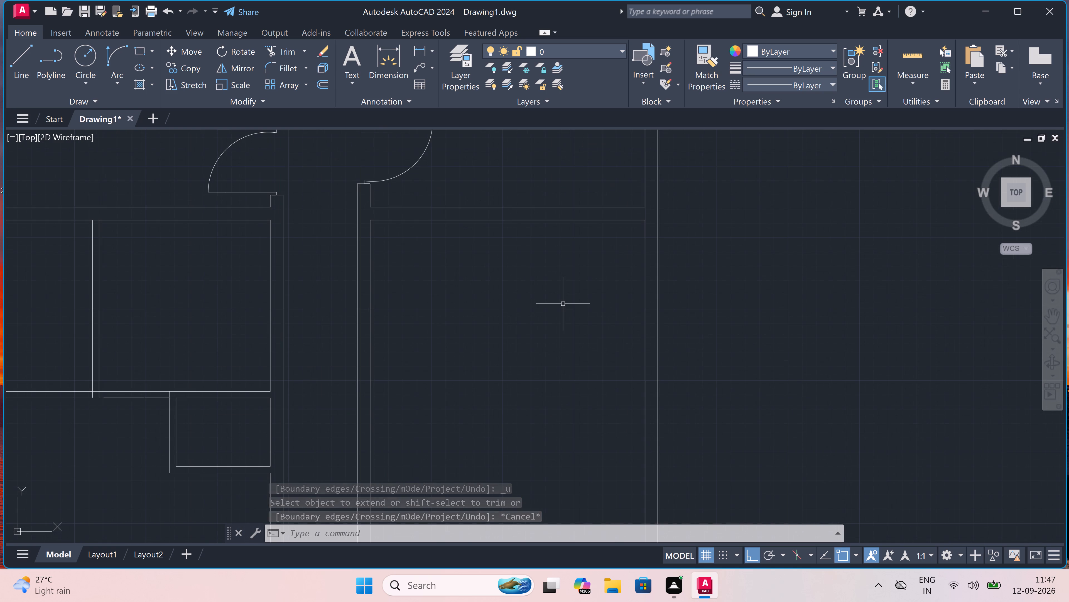
key("o")
key("space")
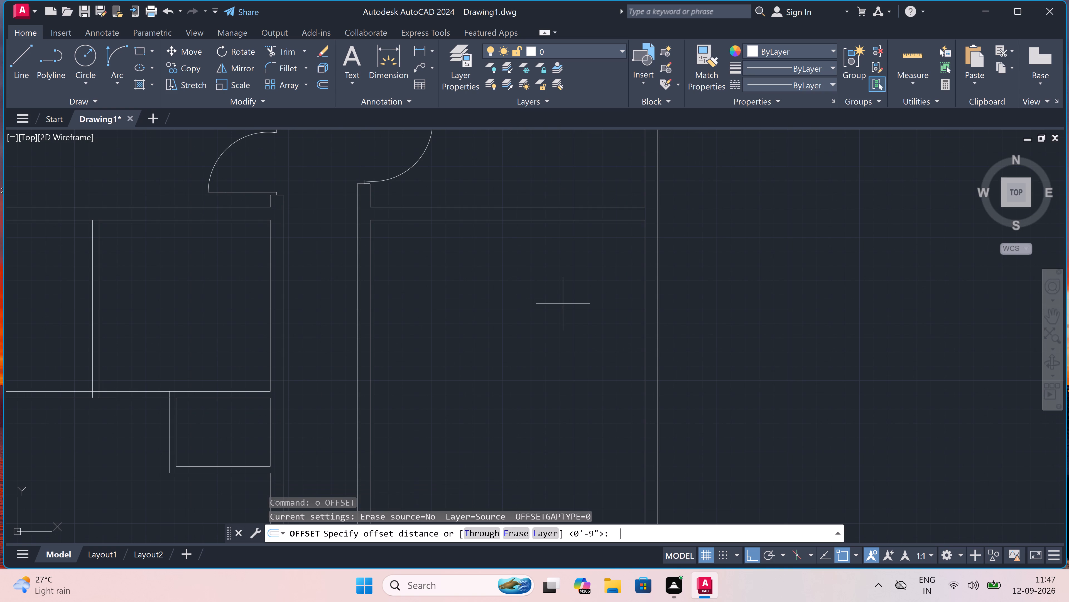
left_click(516, 224)
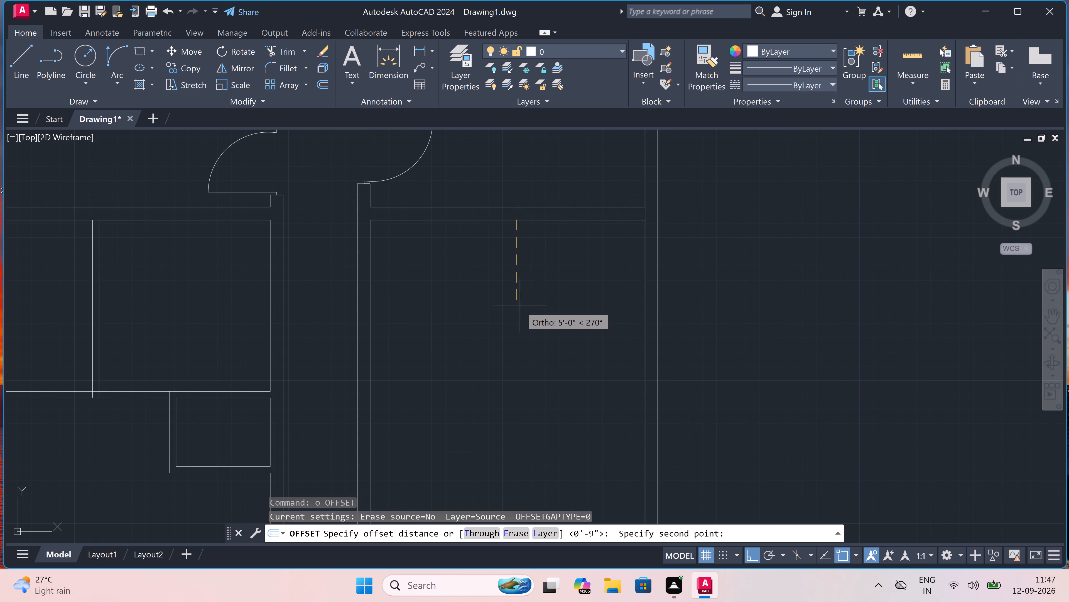
type("10'")
key("space")
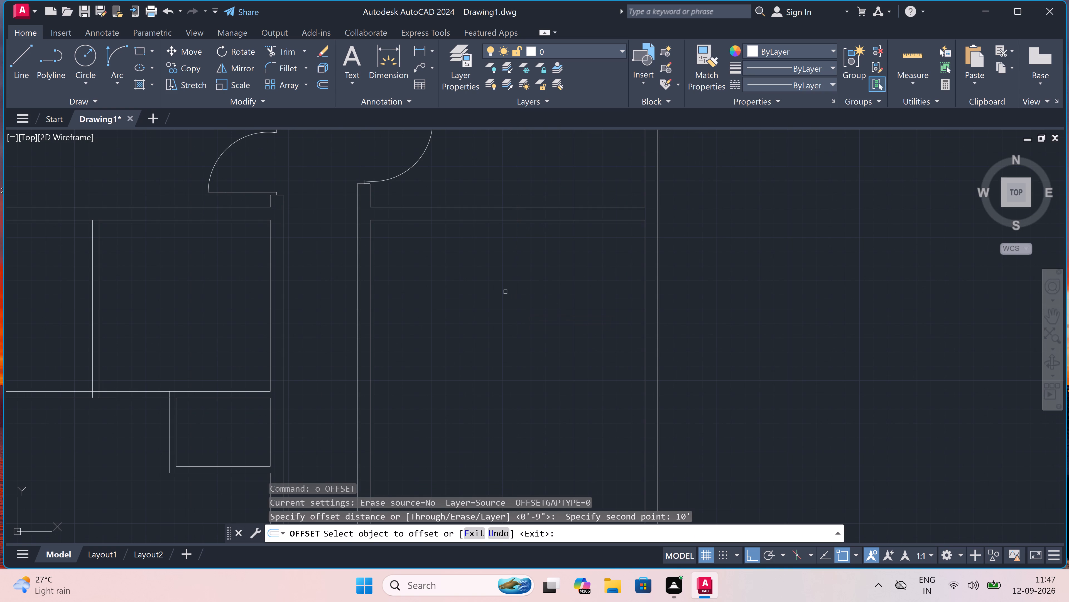
left_click(490, 221)
left_click(491, 268)
key("Escape")
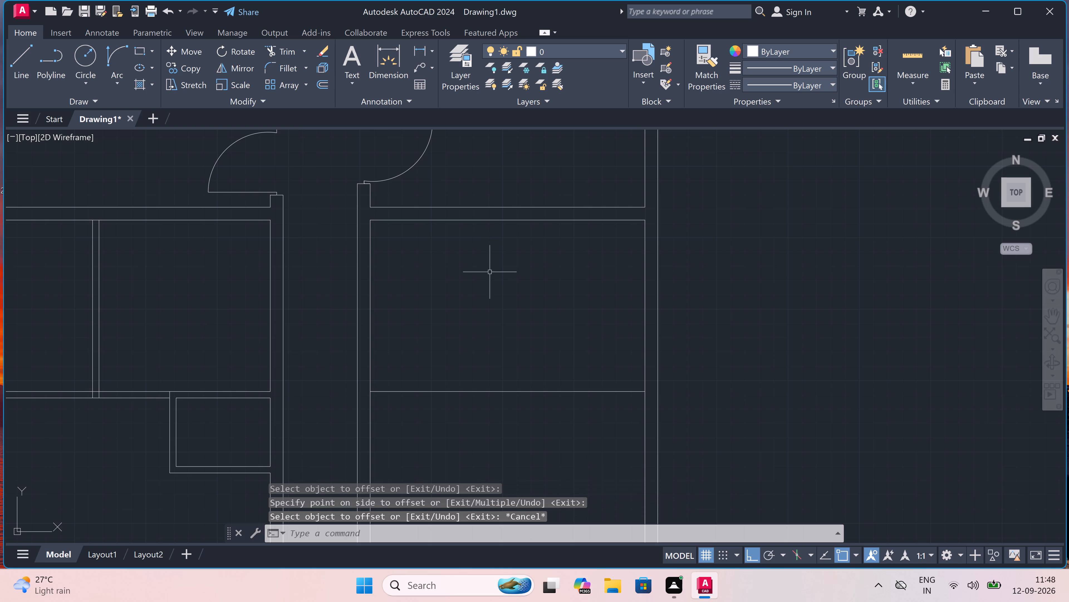
Offset the right-hand unit's new cross line 4.5" downward to form the cross wall's thickness.
key("space")
left_click(491, 389)
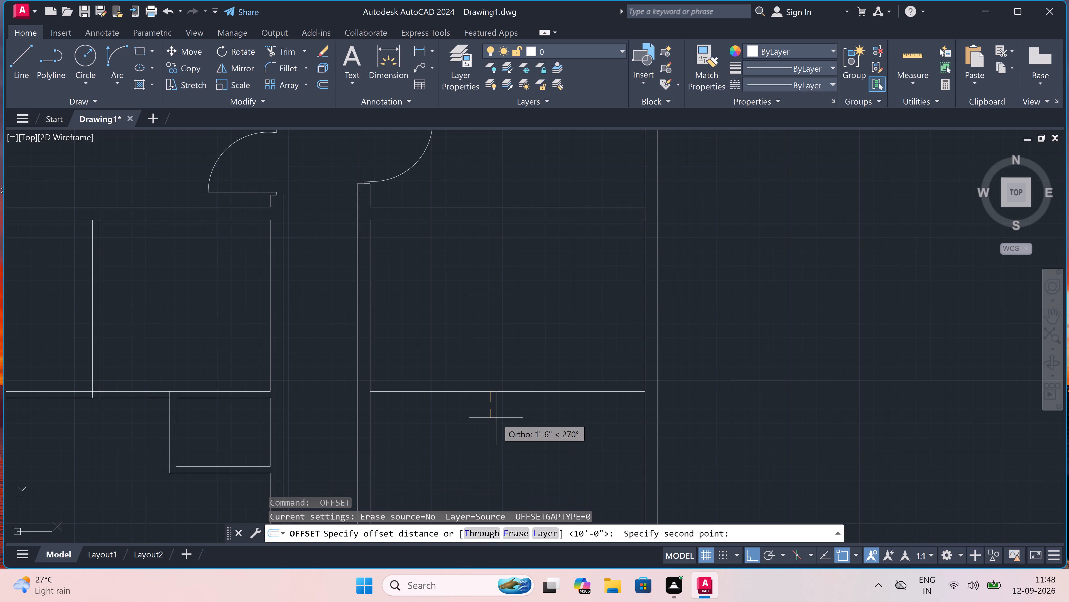
type("4.5\"")
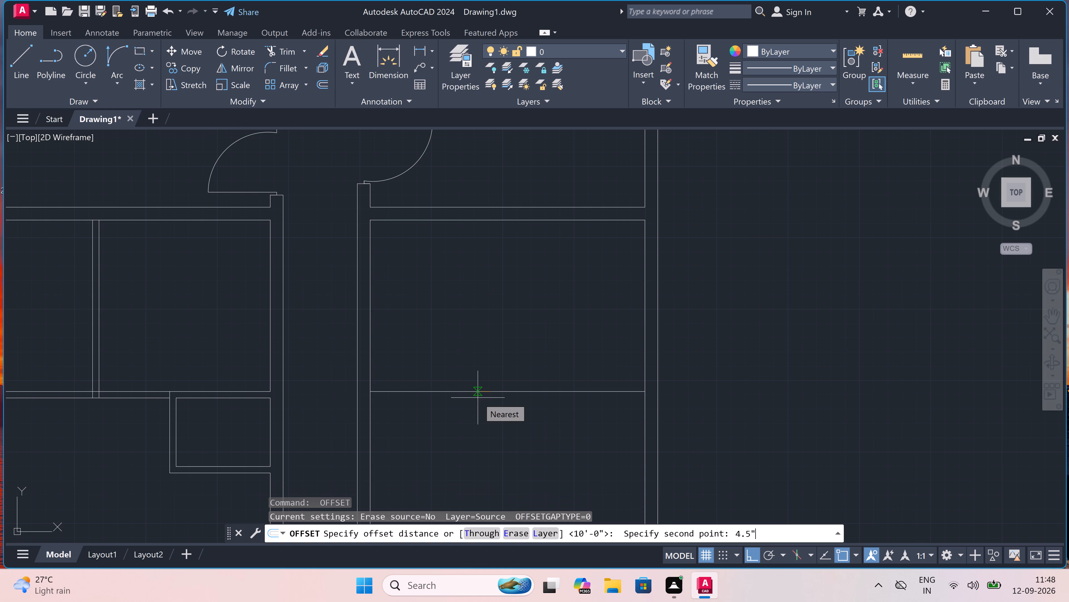
key("space")
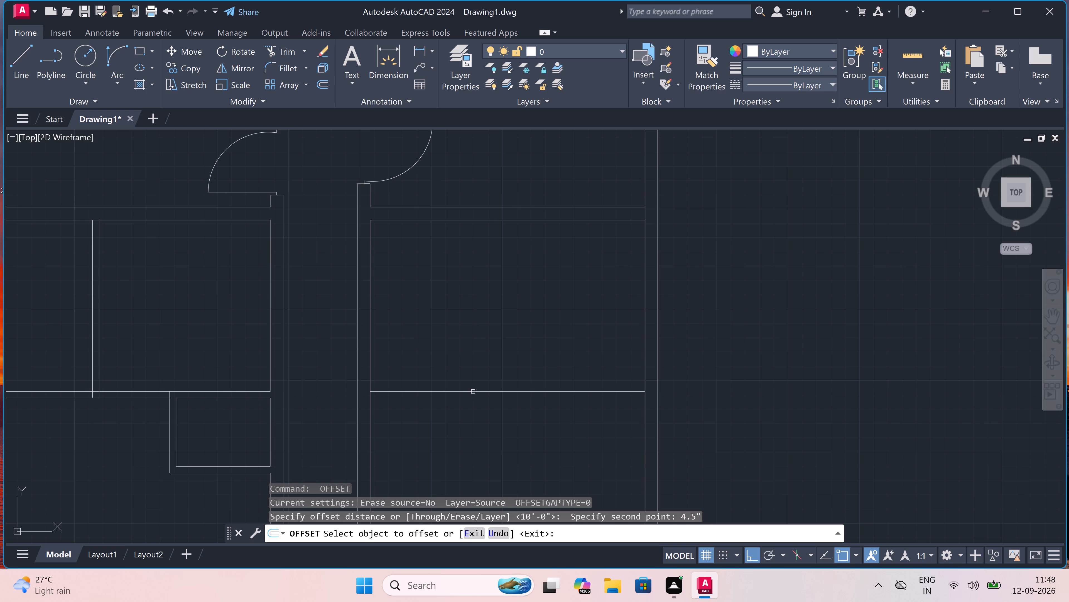
left_click(473, 392)
left_click(473, 406)
key("Escape")
Offset the right-hand unit's left inner wall line 6'6" to the right.
key("space")
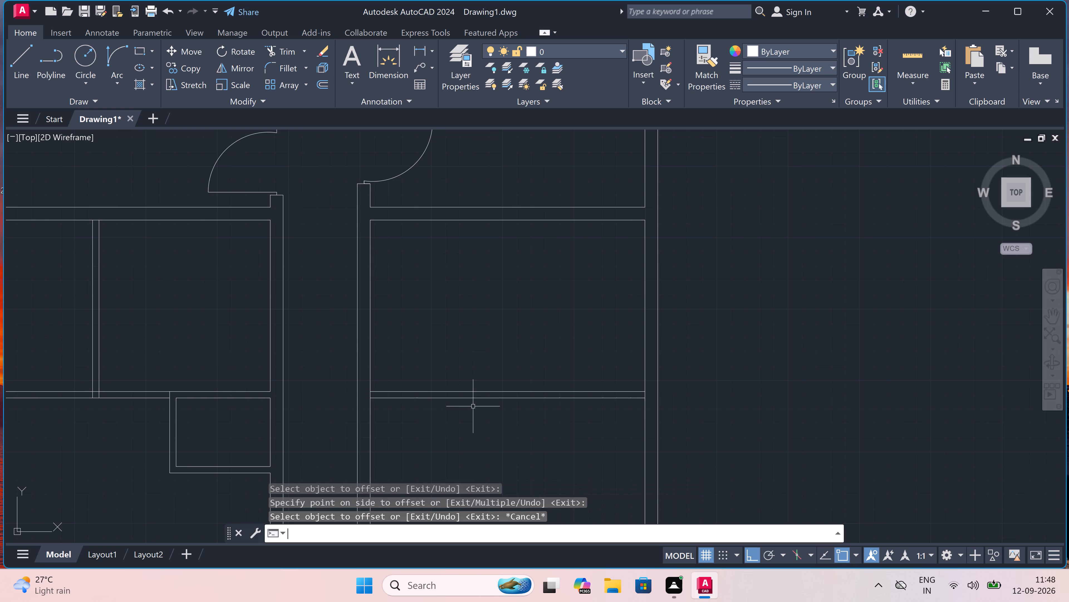
left_click(371, 339)
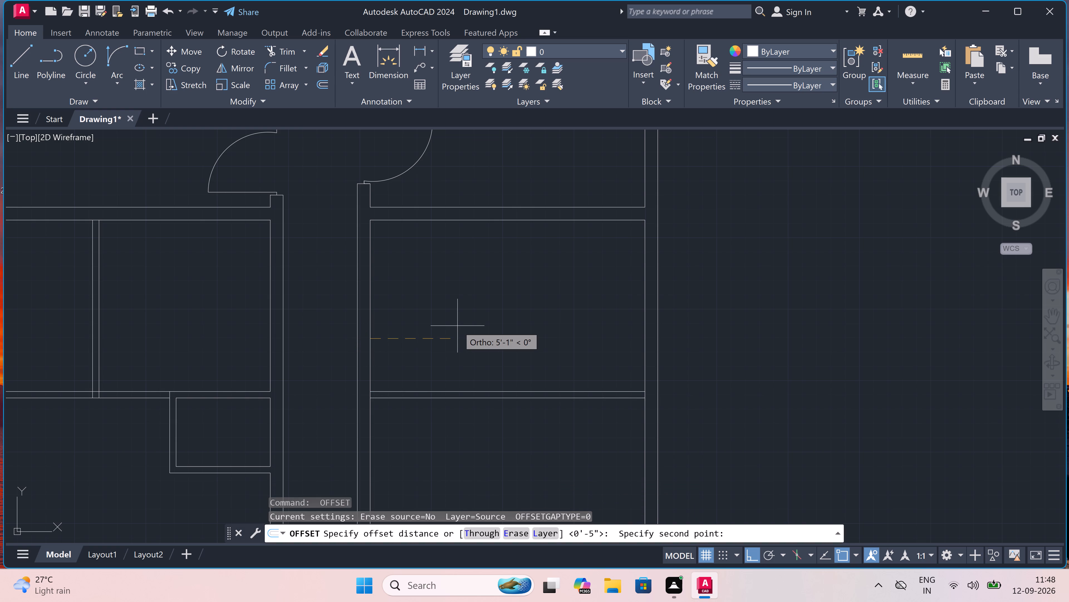
type("6'6\"")
key("space")
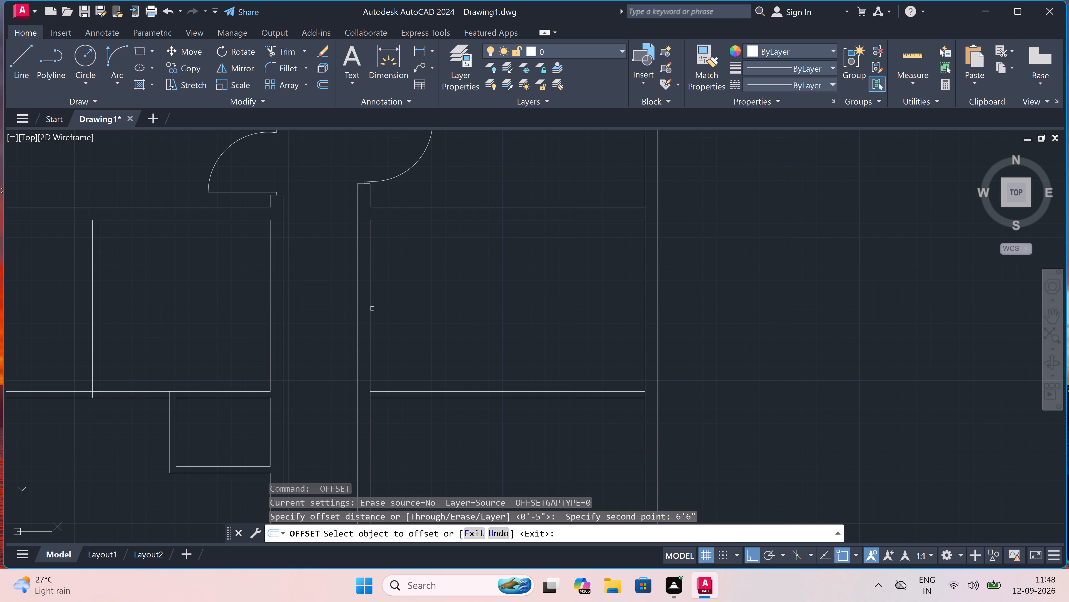
left_click(370, 306)
left_click(442, 297)
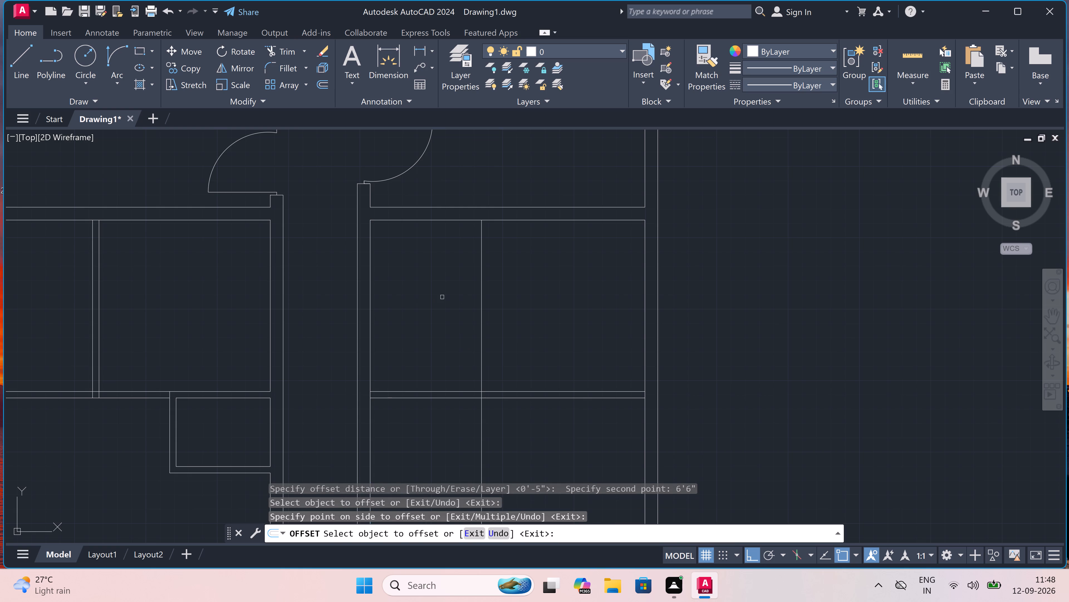
key("Escape")
Offset the right-hand unit's new vertical line 4.5" to the right to form the partition's thickness.
key("space")
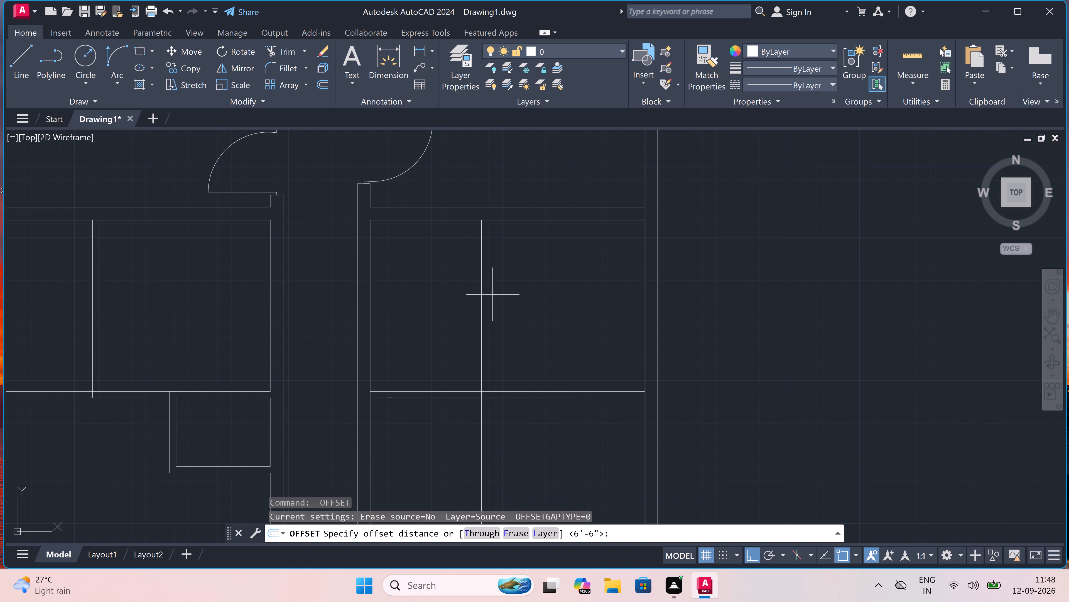
left_click(482, 291)
type("6'6\"")
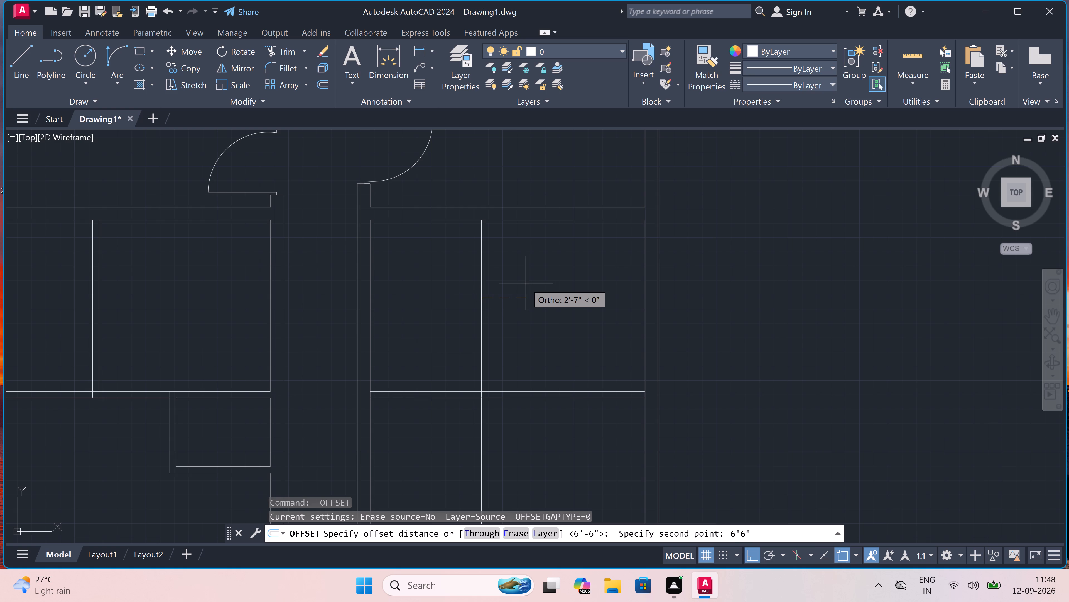
key("BackSpace")
key("BackSpace")
key("BackSpace")
key("BackSpace")
key("4")
type(".5\"")
key("space")
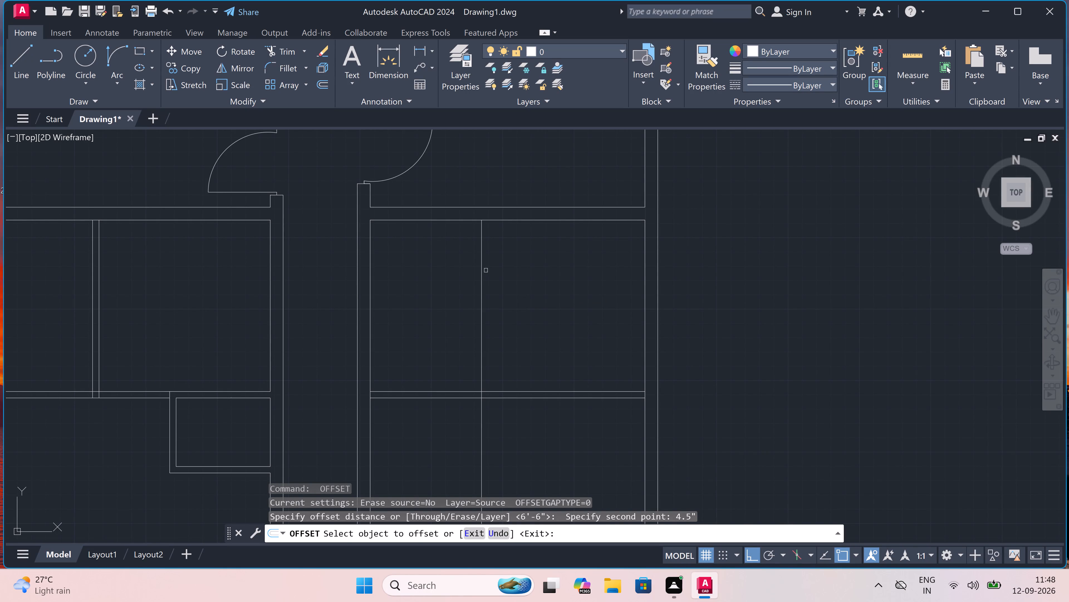
left_click_drag(482, 269, 487, 269)
left_click(506, 269)
scroll(506, 269, "down", 5)
scroll(516, 279, "up", 4)
scroll(509, 285, "down", 2)
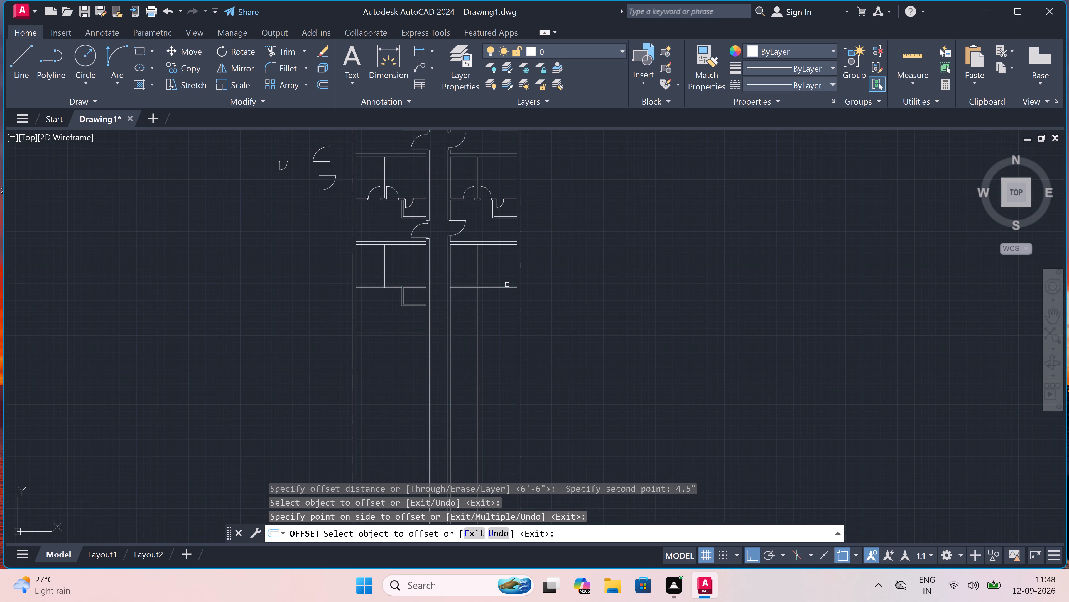
scroll(501, 274, "up", 2)
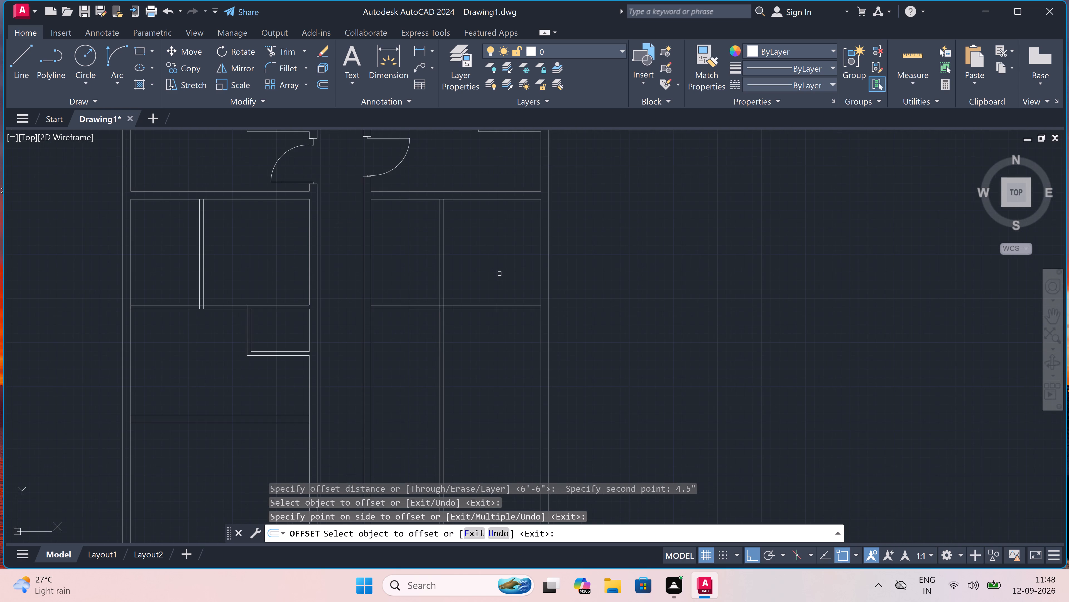
scroll(497, 274, "down", 1)
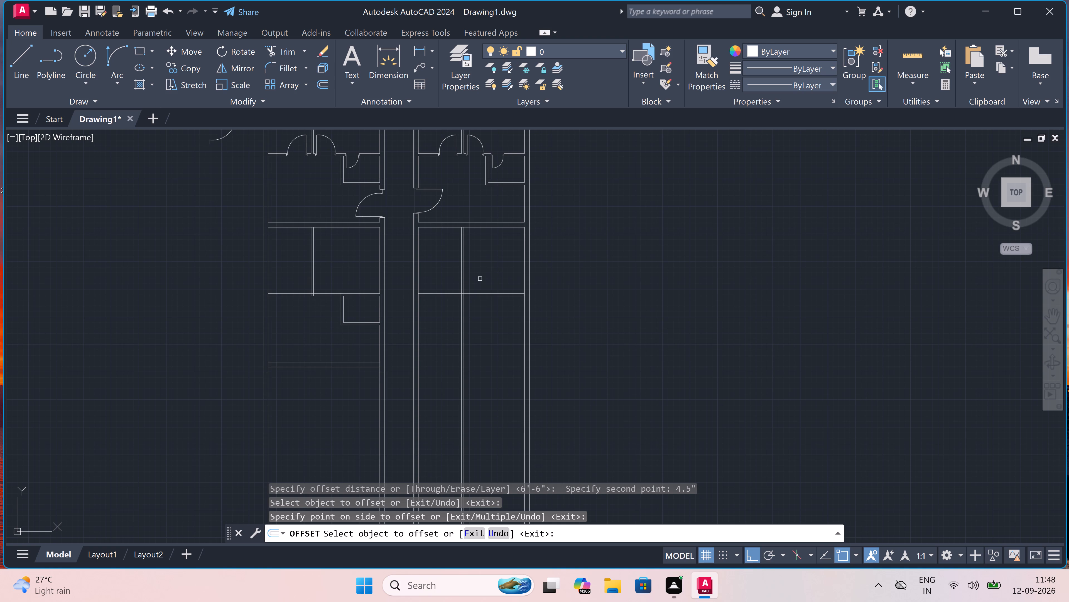
key("Escape")
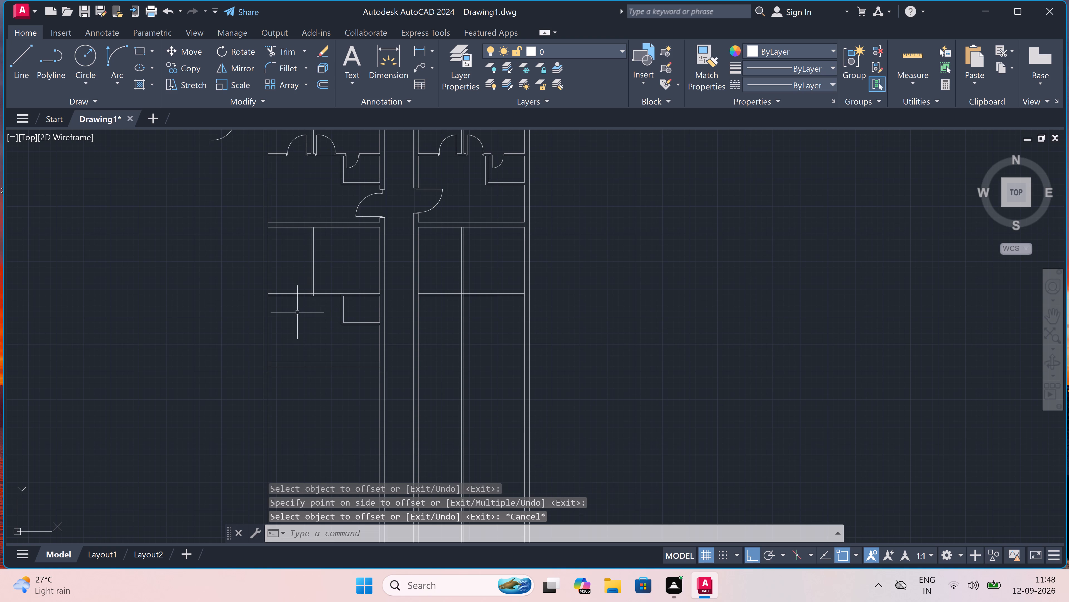
Extend the left-hand unit's vertical partition lines down through the lower room to the bottom wall.
key("e")
type("x")
key("space")
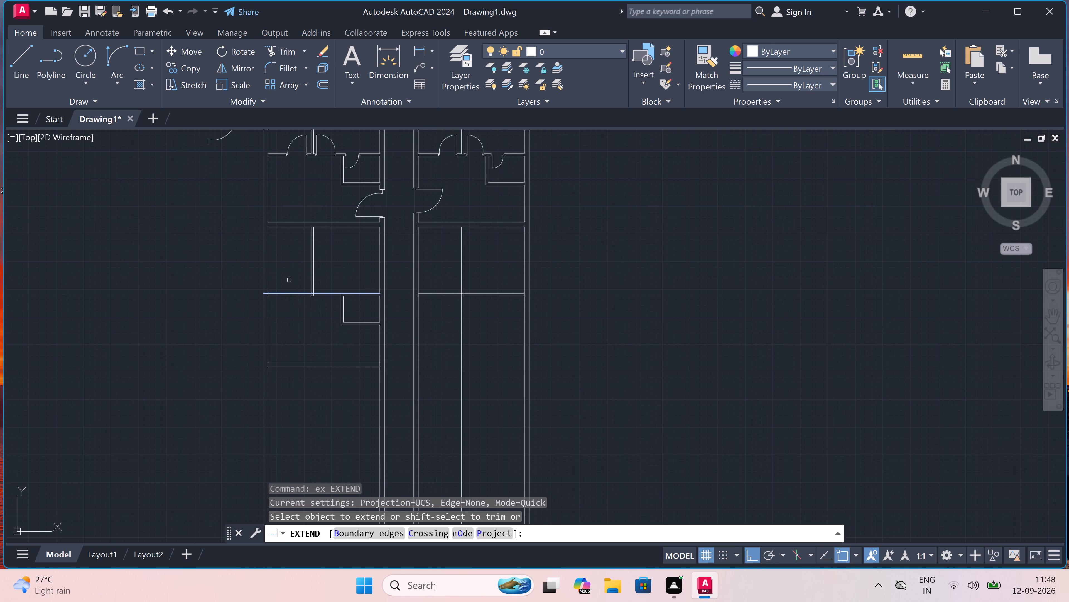
left_click(286, 273)
left_click(343, 255)
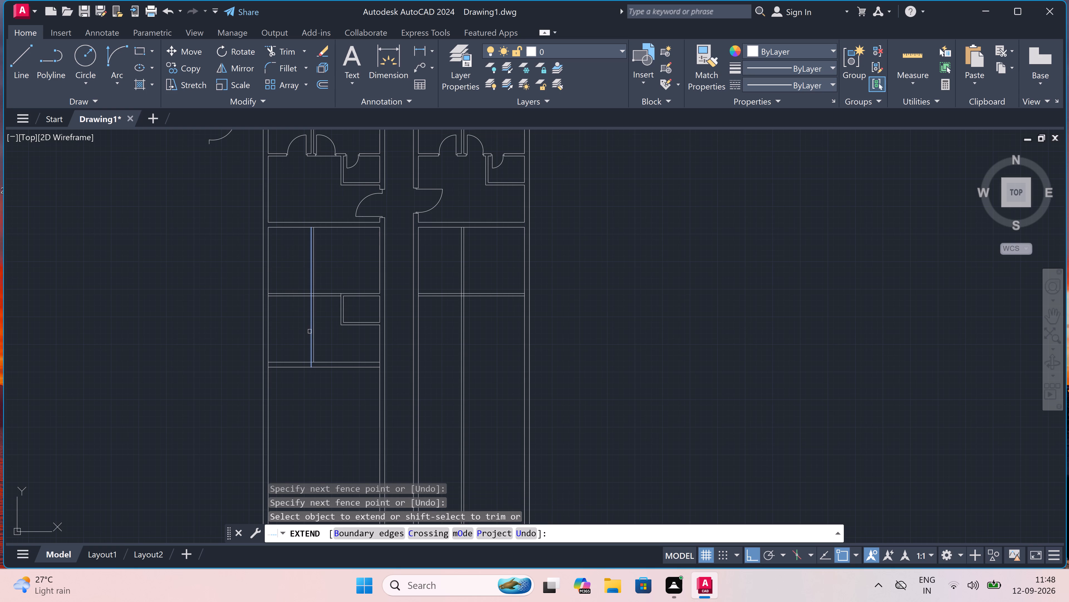
left_click(304, 329)
left_click(315, 320)
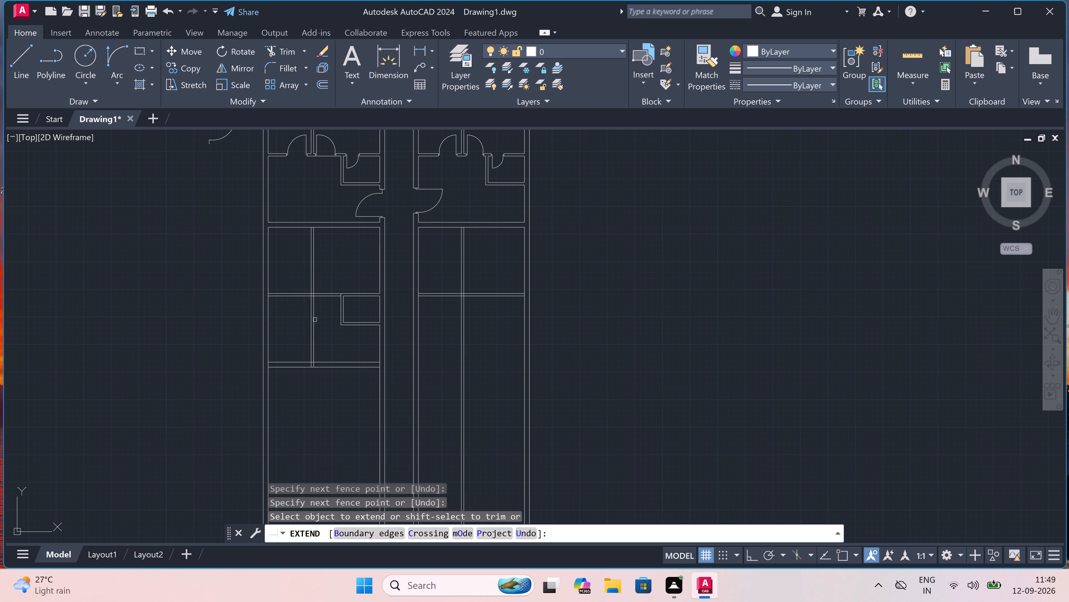
double_click(296, 343)
left_click(319, 327)
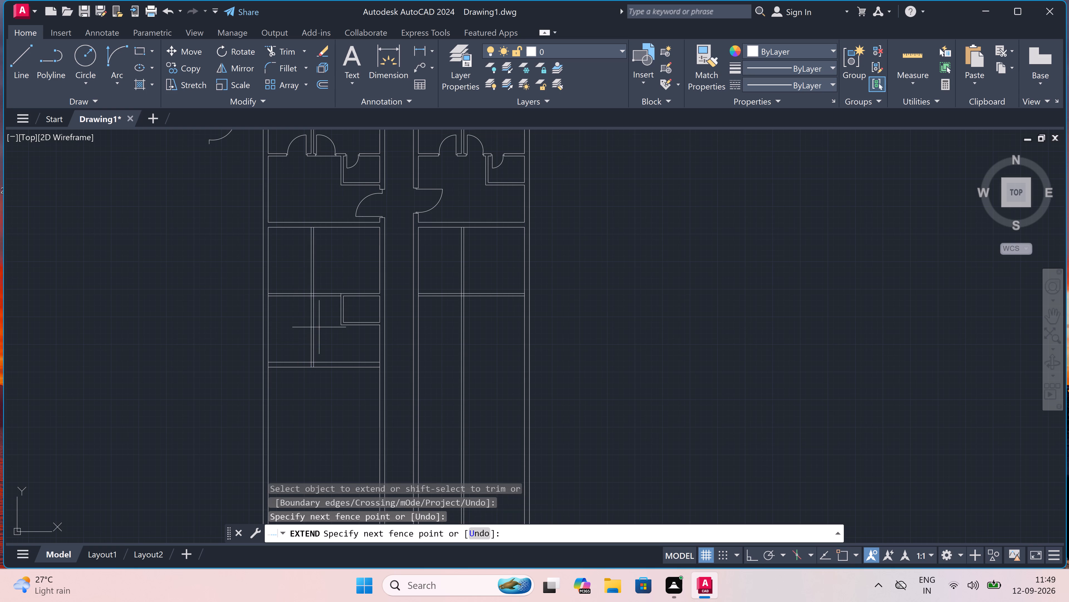
left_click(300, 338)
left_click(305, 344)
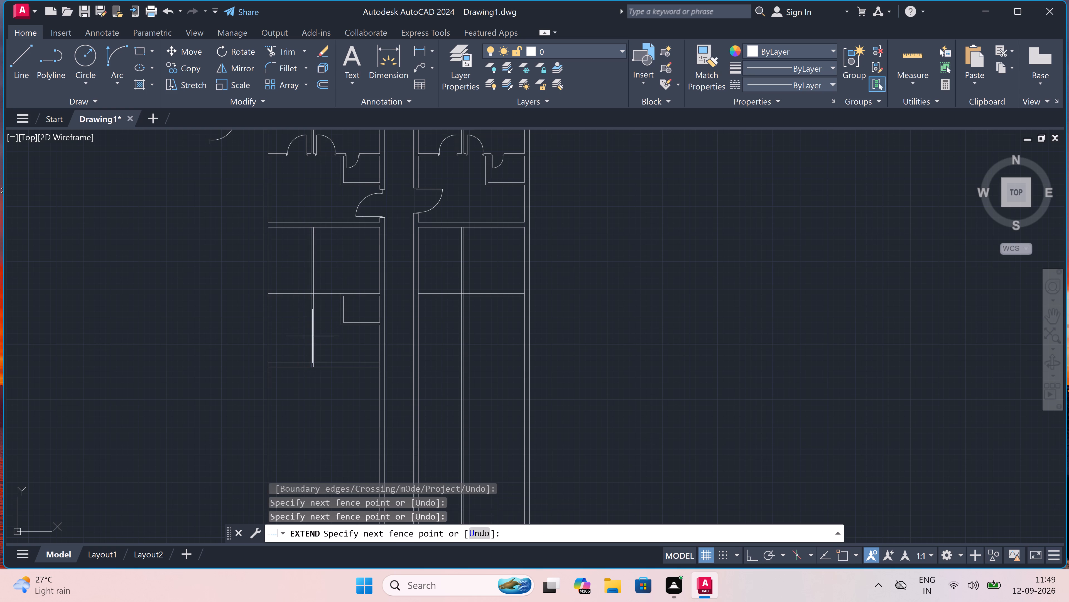
left_click(313, 335)
Extend the outer left wall line of the left-hand unit's small corner room down to the bottom wall.
left_click(320, 321)
left_click(352, 307)
left_click(350, 313)
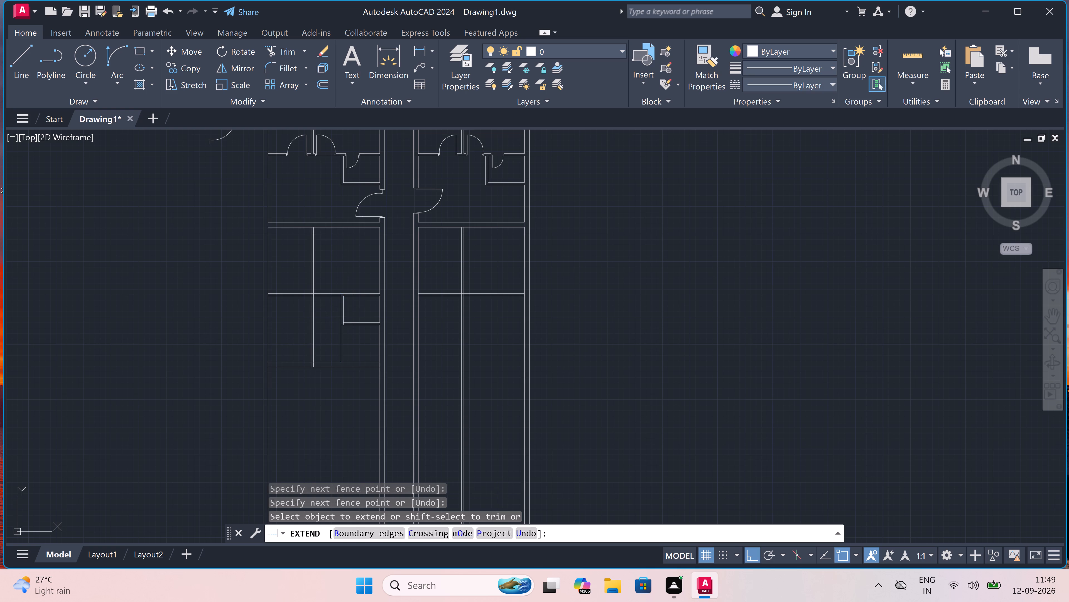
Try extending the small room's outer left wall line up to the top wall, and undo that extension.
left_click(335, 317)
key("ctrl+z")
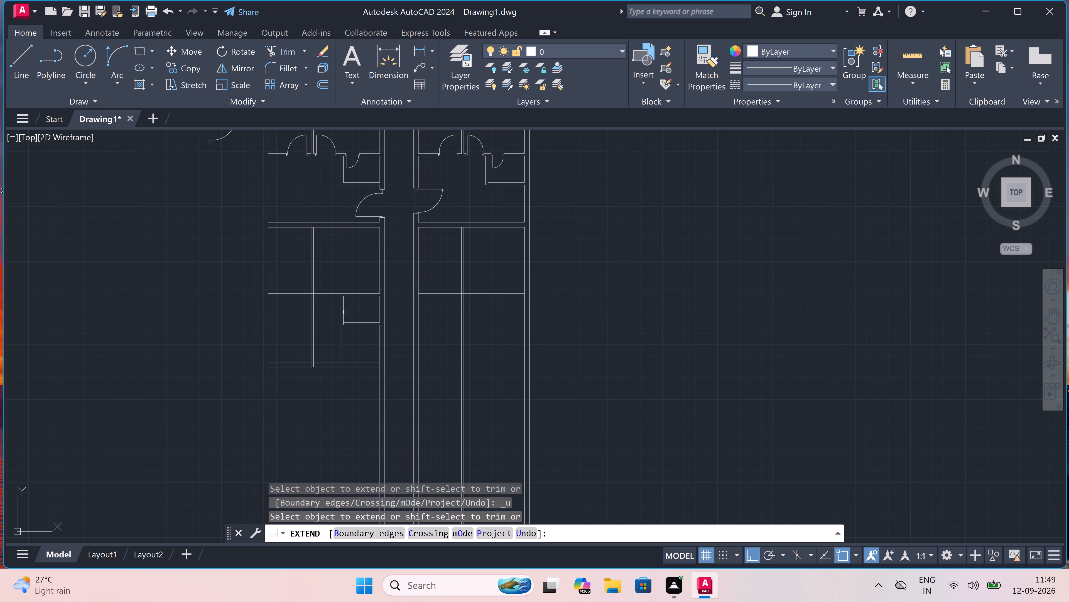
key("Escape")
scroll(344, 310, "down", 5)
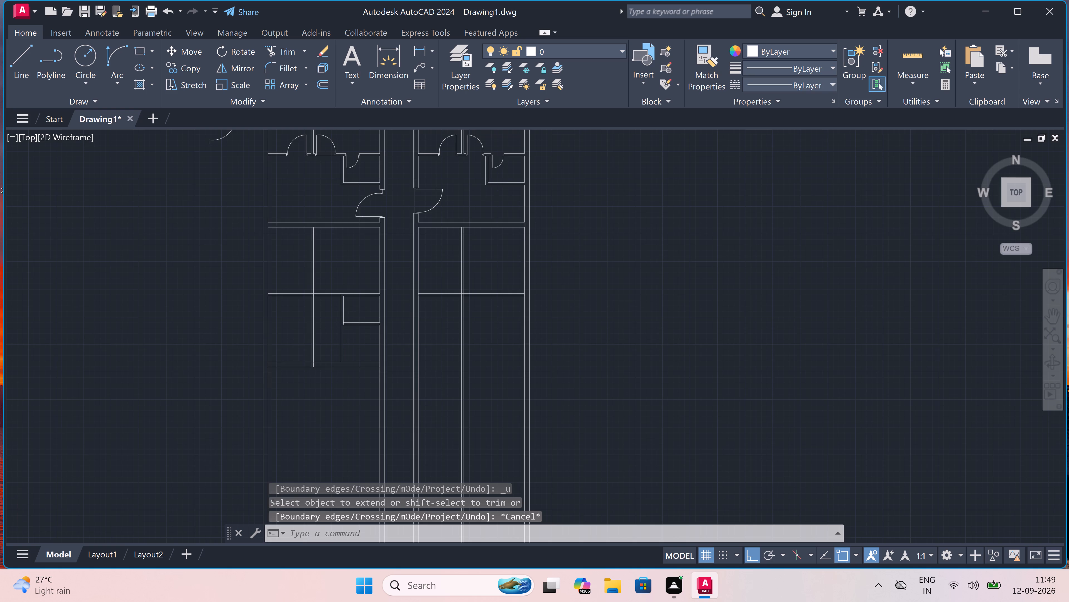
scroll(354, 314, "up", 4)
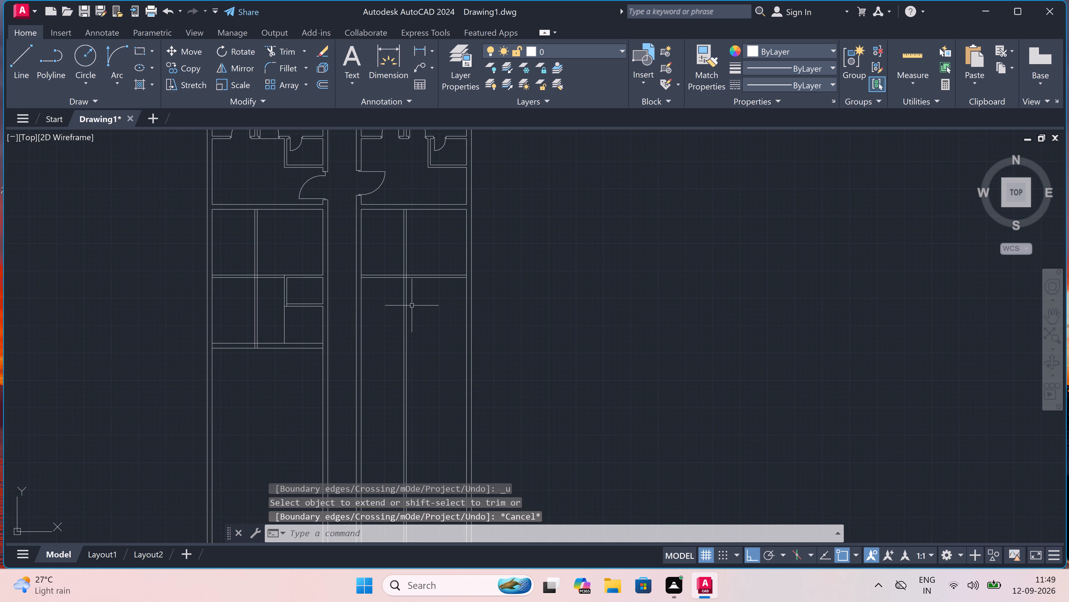
Offset the lower line of the right-hand unit's horizontal partition 4' downward.
scroll(435, 301, "up", 1)
type("o")
key("space")
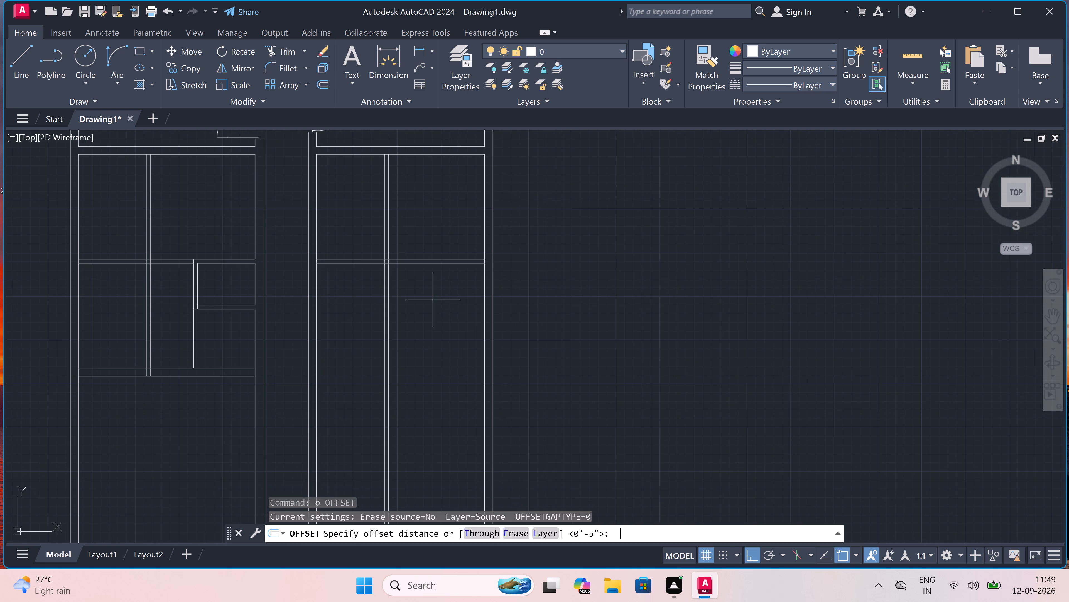
left_click_drag(424, 266, 425, 270)
type("4'")
key("space")
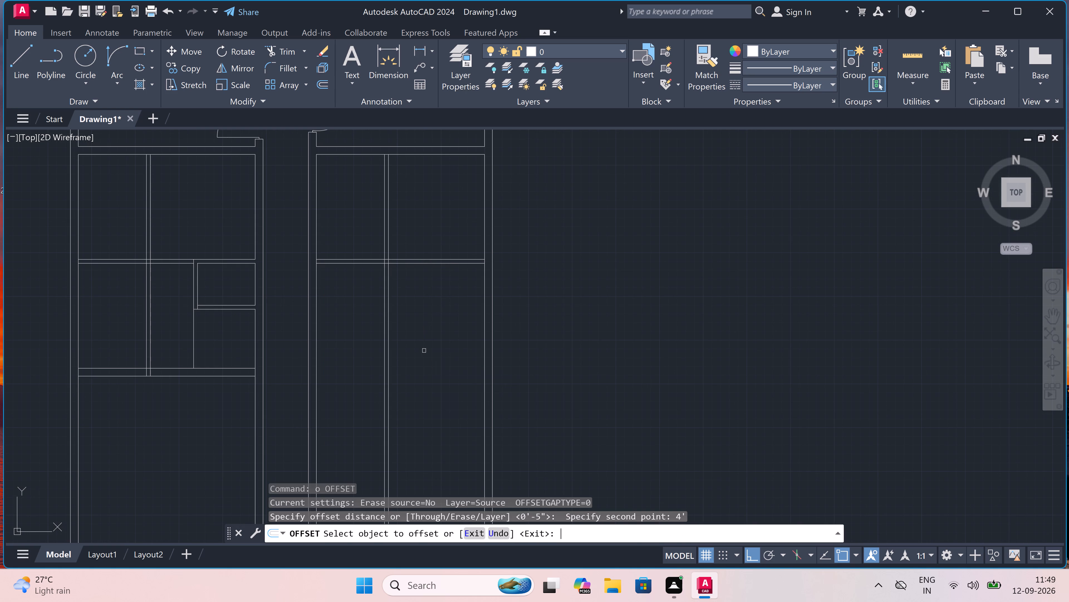
scroll(439, 256, "up", 2)
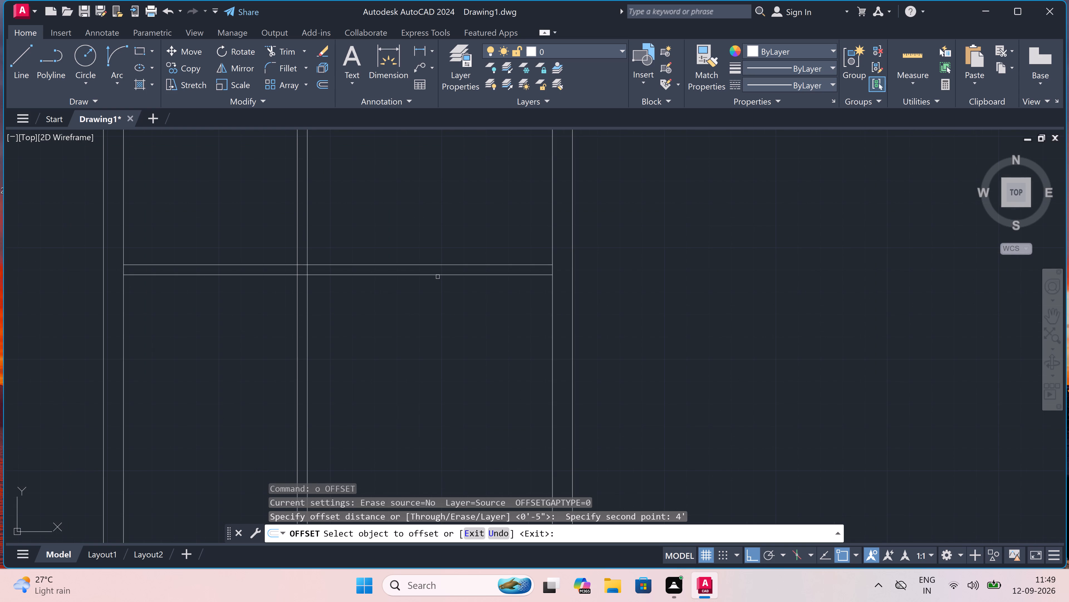
left_click_drag(437, 274, 437, 281)
left_click(433, 312)
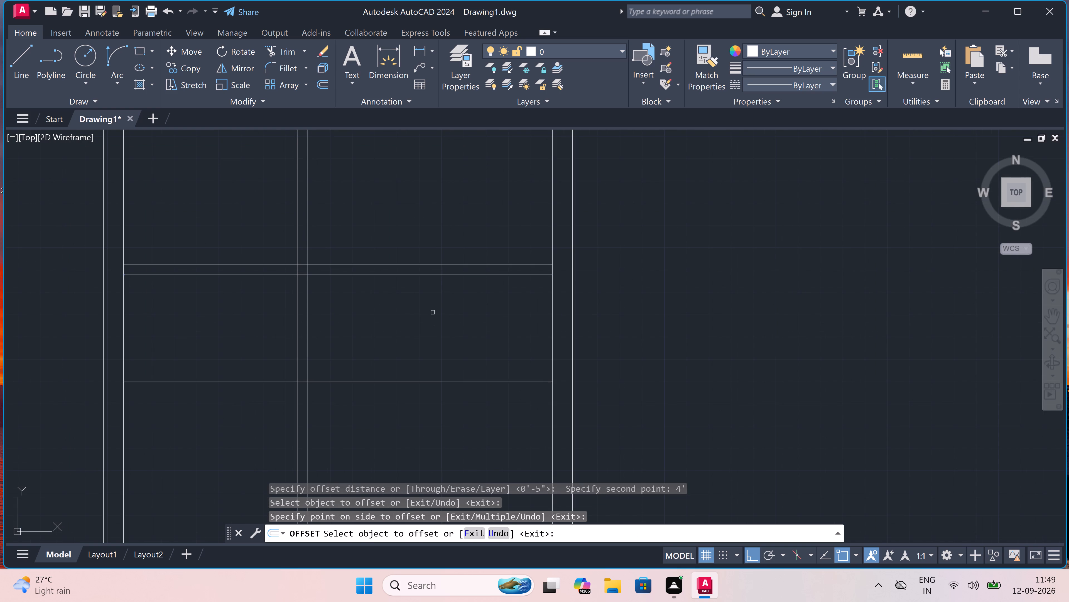
key("Escape")
Offset the new horizontal line in the right-hand unit 4.5" downward to form the small room's lower wall.
key("space")
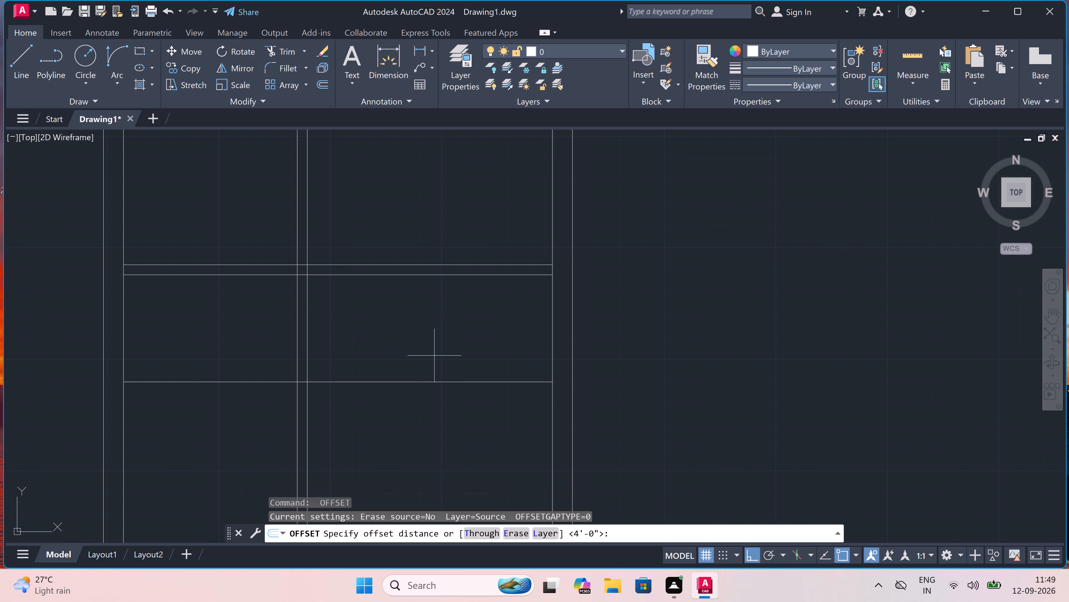
left_click_drag(436, 384, 437, 390)
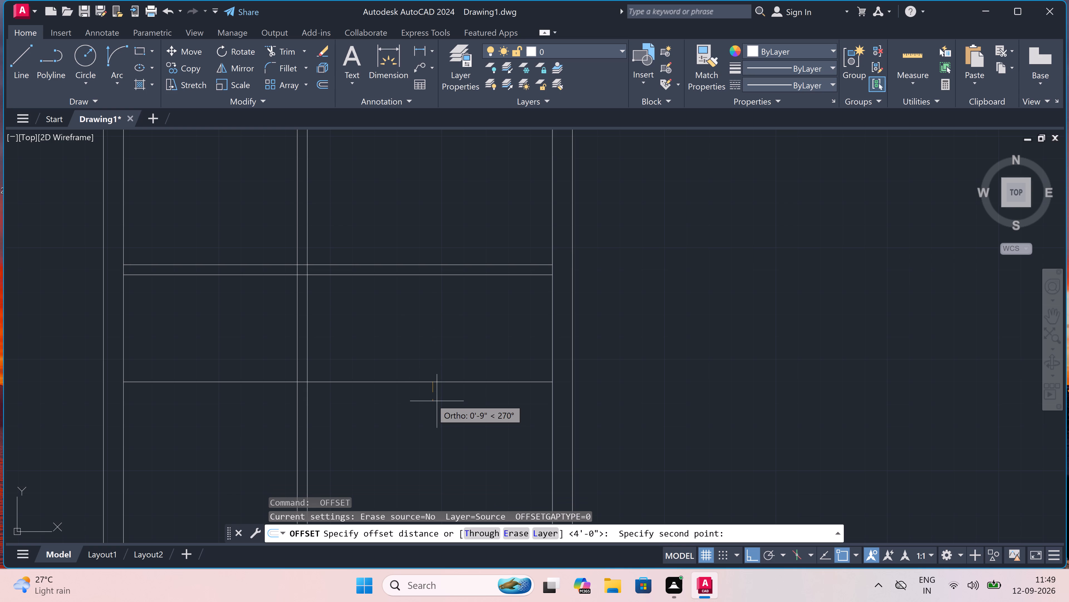
type("4.5\"")
key("space")
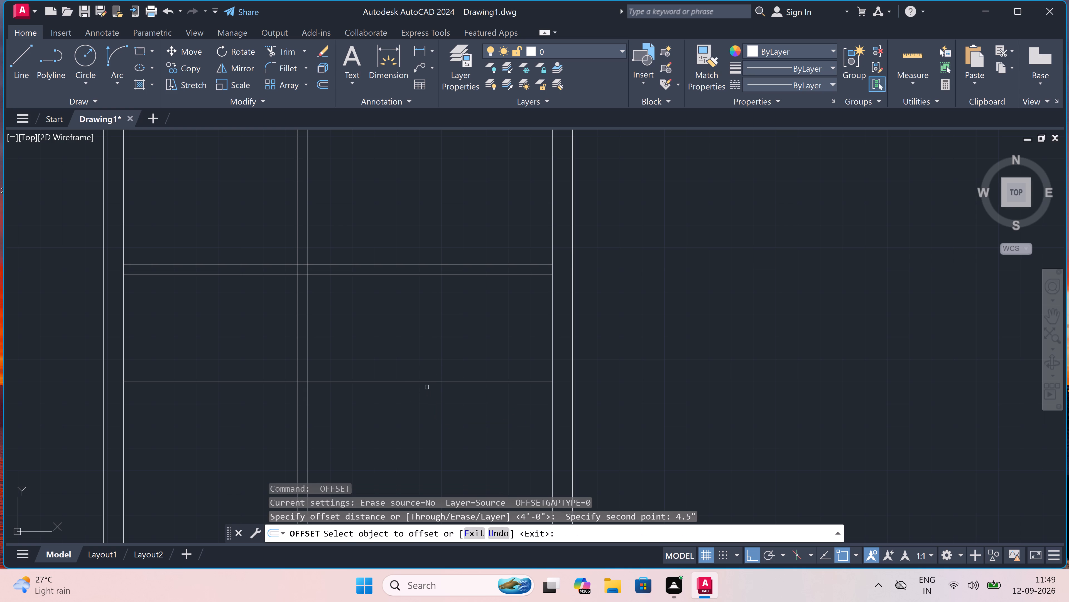
left_click(425, 383)
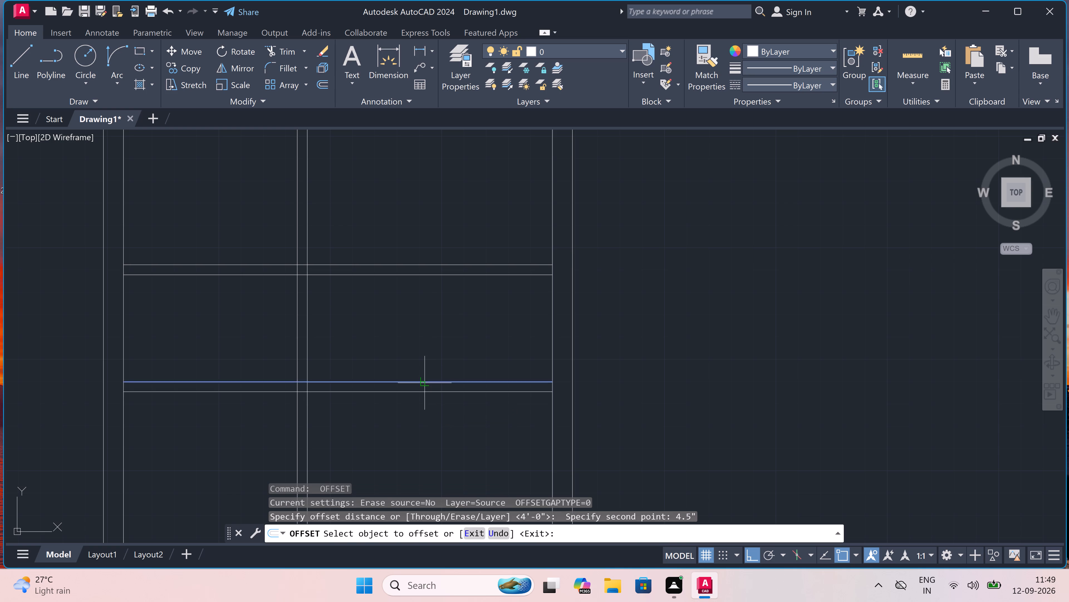
left_click(425, 399)
key("Escape")
Offset the inner line of the right-hand unit's right outer wall 5'6" to the left.
key("space")
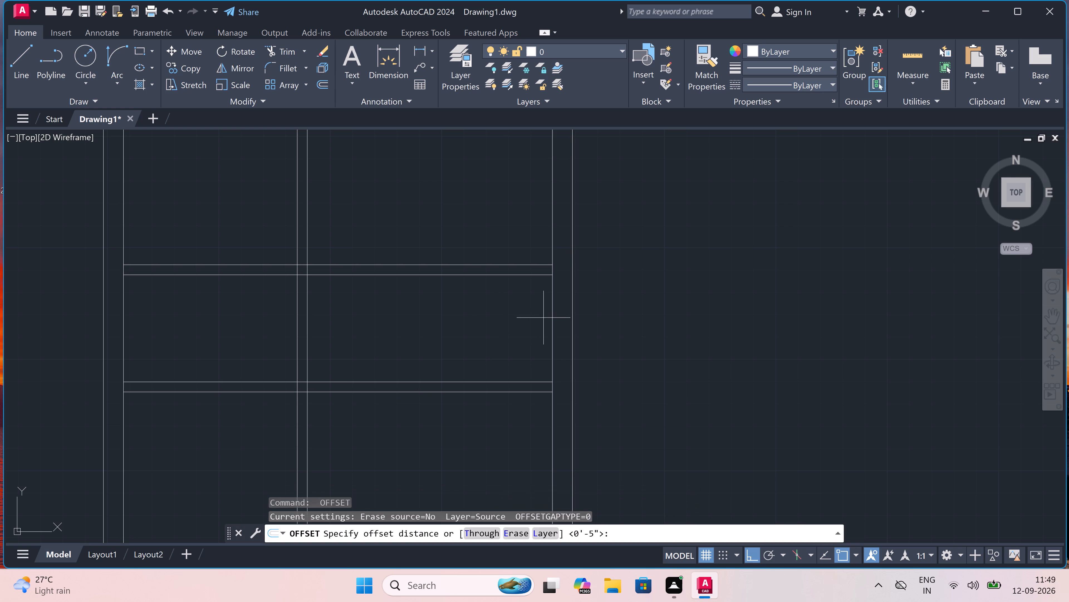
left_click(554, 320)
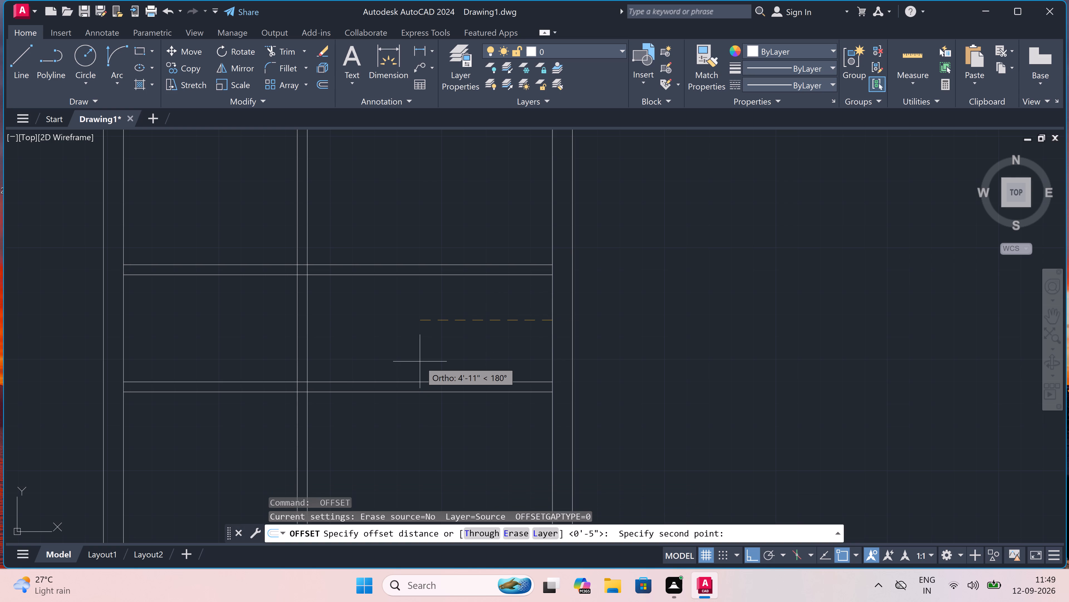
key("5")
type("'6\"")
key("space")
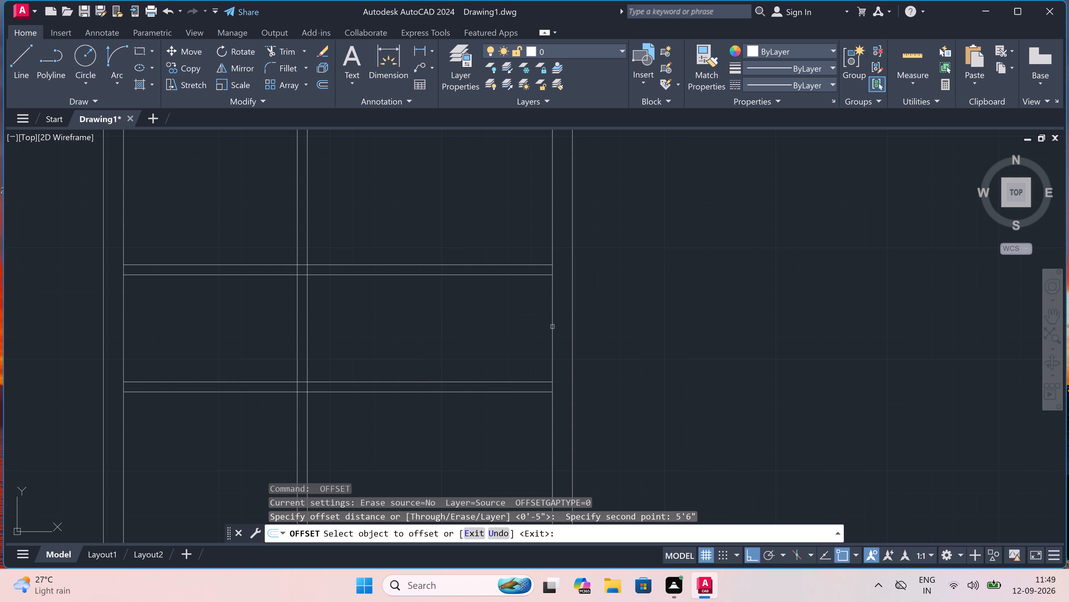
left_click_drag(552, 325, 537, 325)
left_click(448, 336)
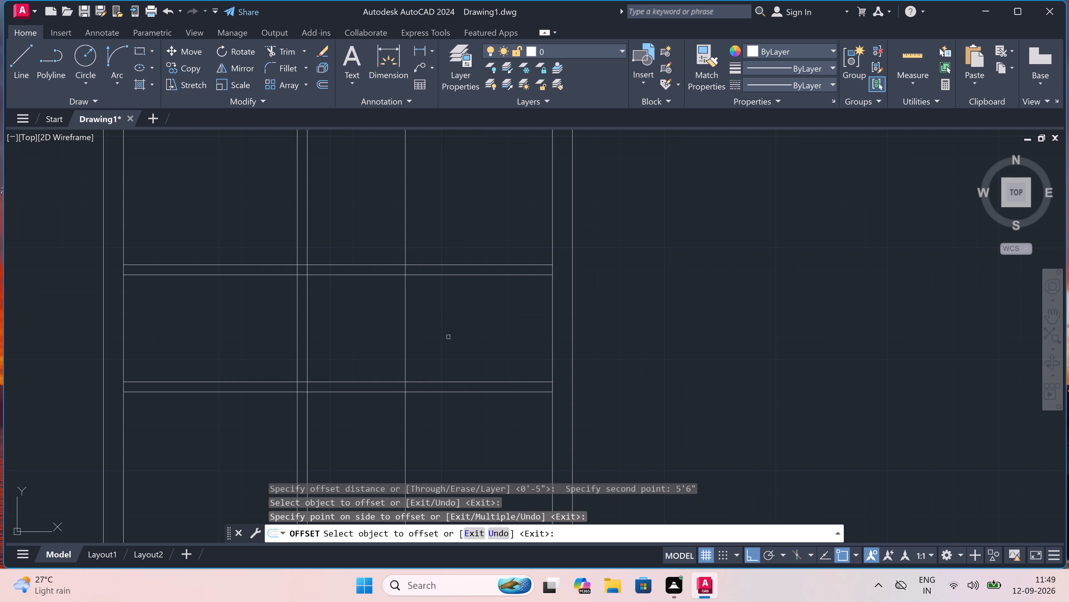
key("Escape")
Offset the new vertical line 4.5" to the left to form the small room's side wall.
key("space")
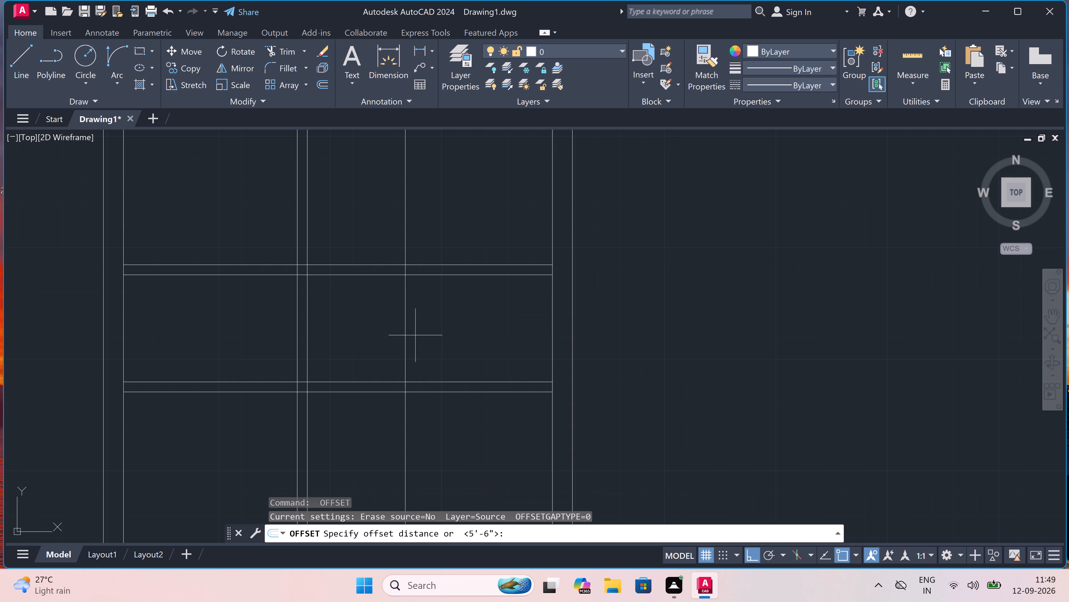
left_click(403, 327)
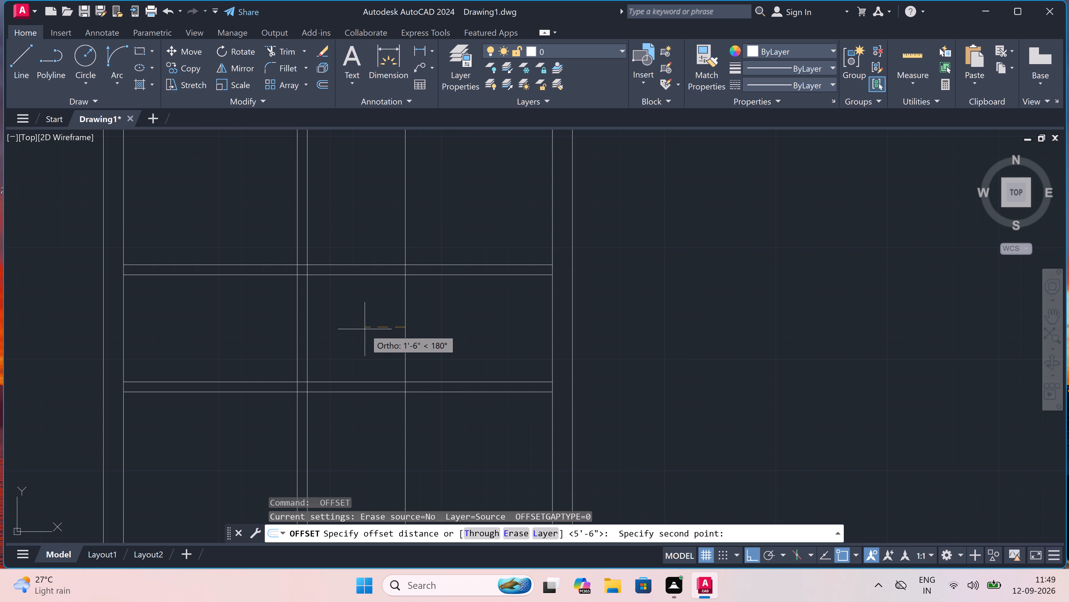
type("4.5\"")
key("space")
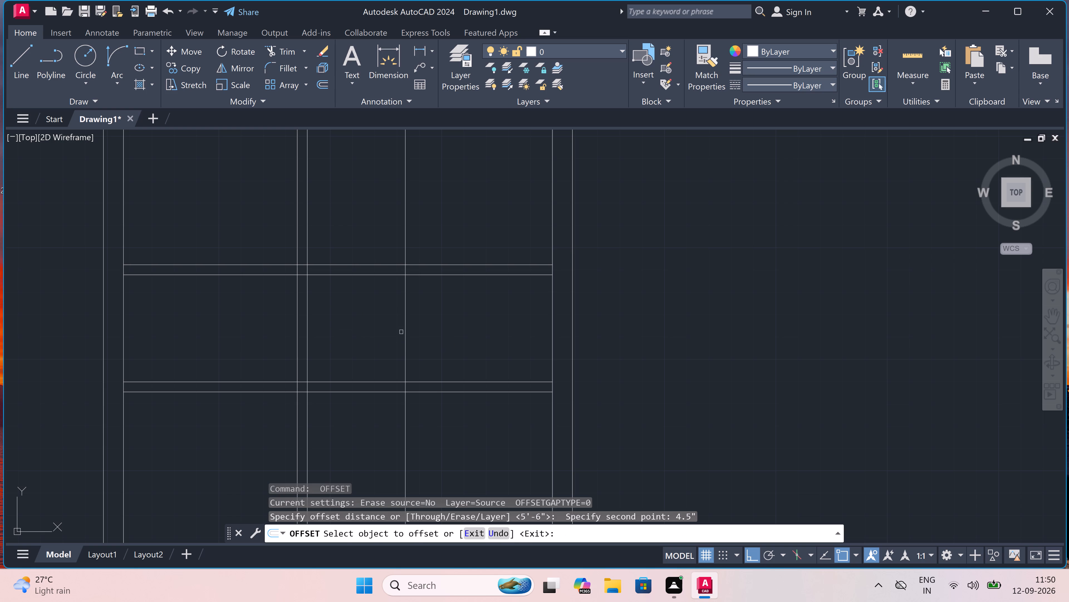
left_click(405, 324)
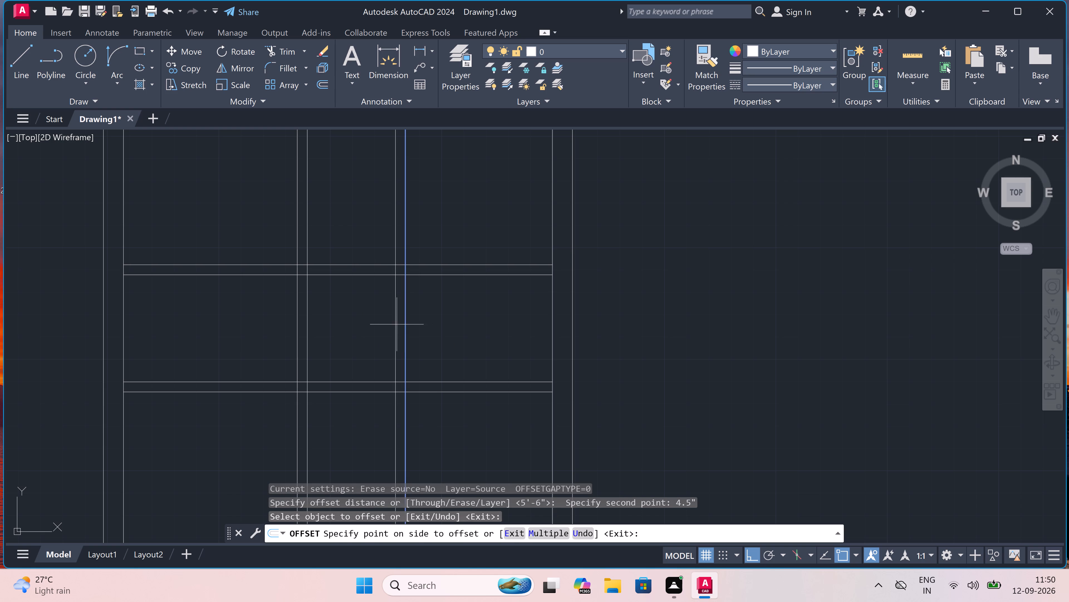
left_click(367, 329)
key("Escape")
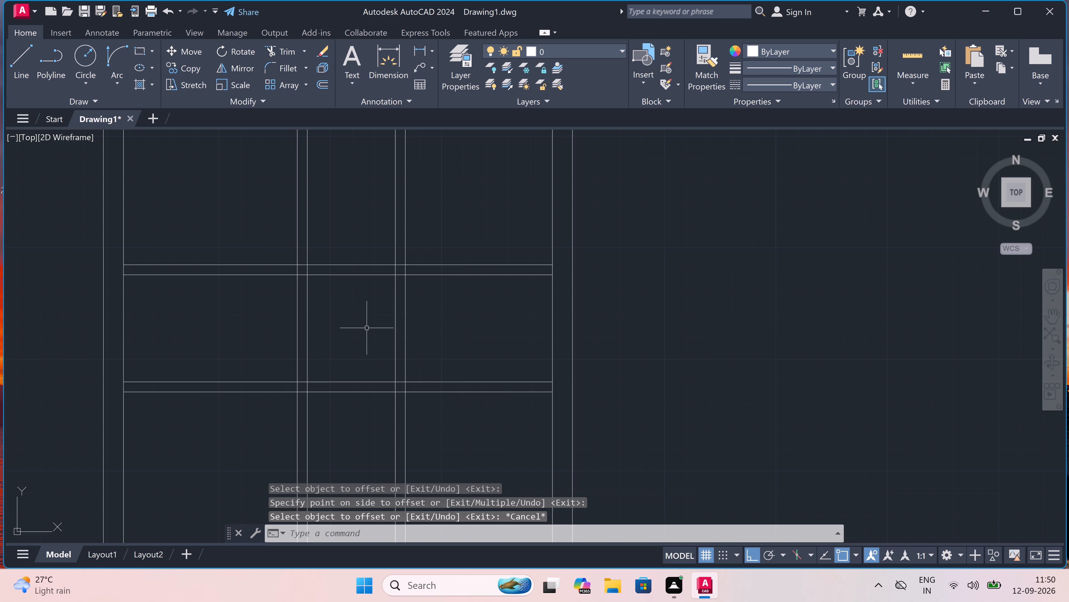
Offset the lower line of the right-hand unit's upper horizontal partition 10' downward for the lower room's bottom wall.
scroll(367, 328, "down", 6)
scroll(361, 335, "up", 4)
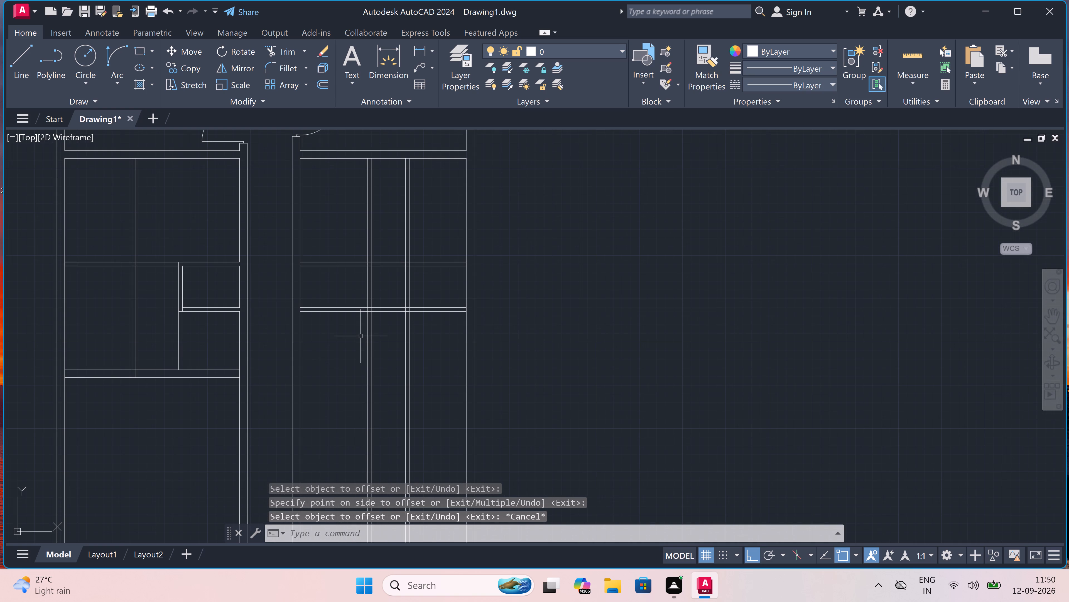
type("o")
key("space")
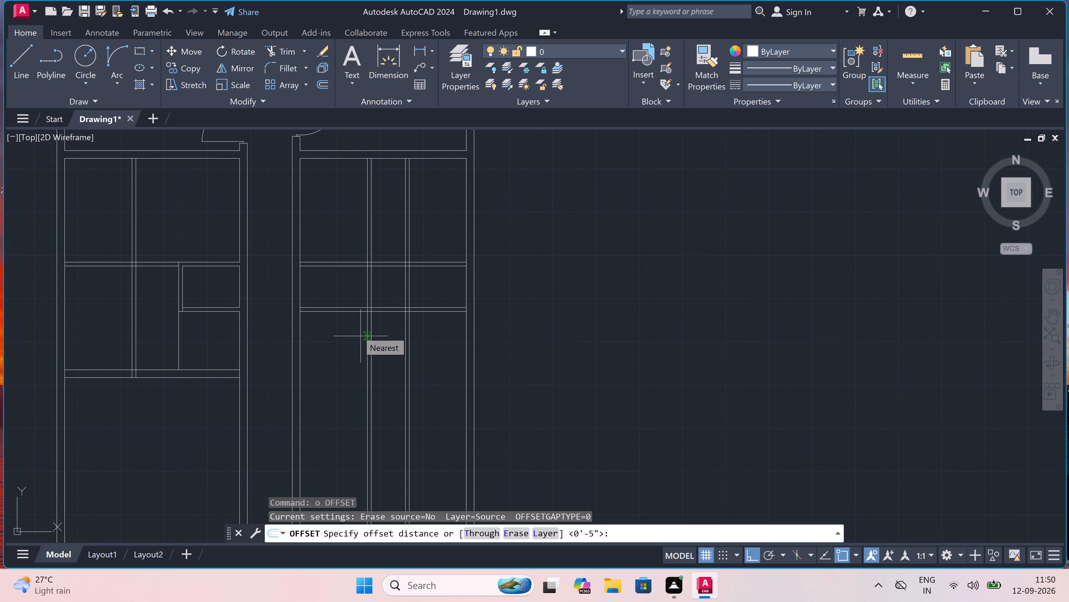
scroll(339, 265, "up", 2)
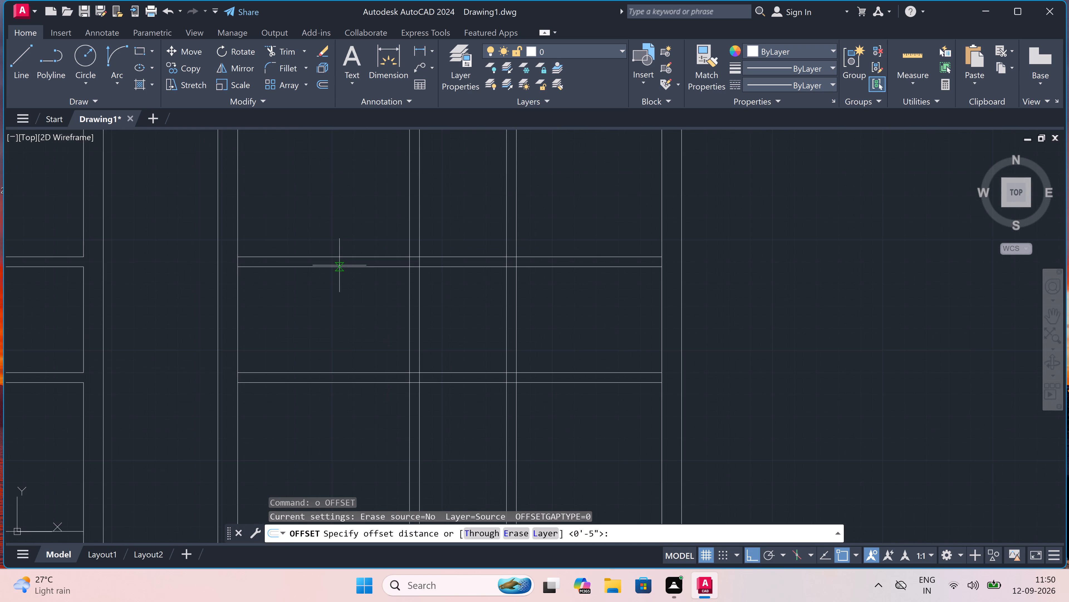
left_click_drag(339, 266, 341, 280)
scroll(341, 329, "down", 4)
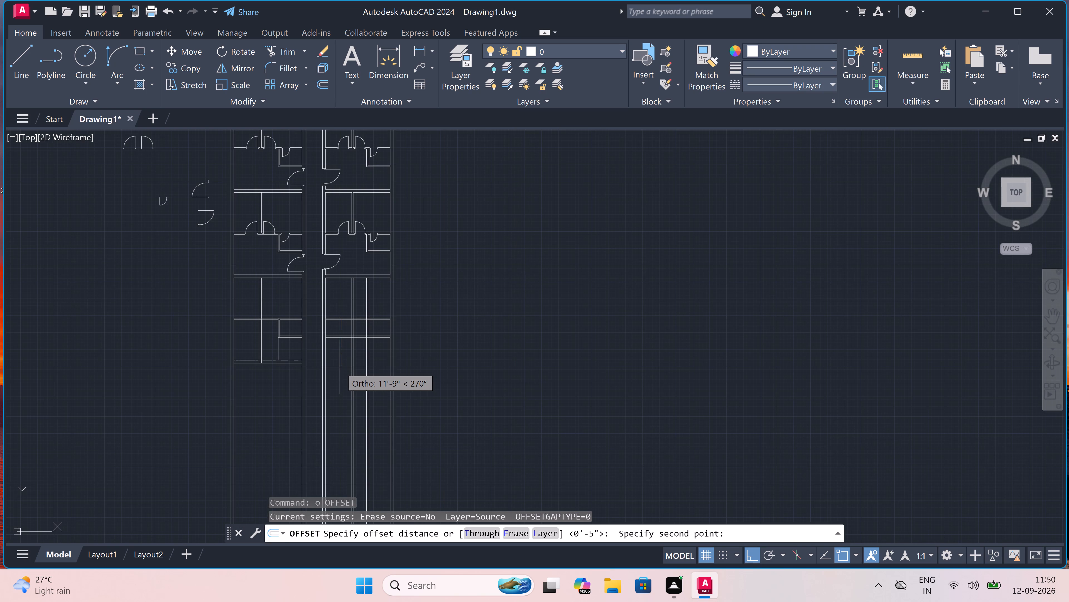
type("10'")
key("space")
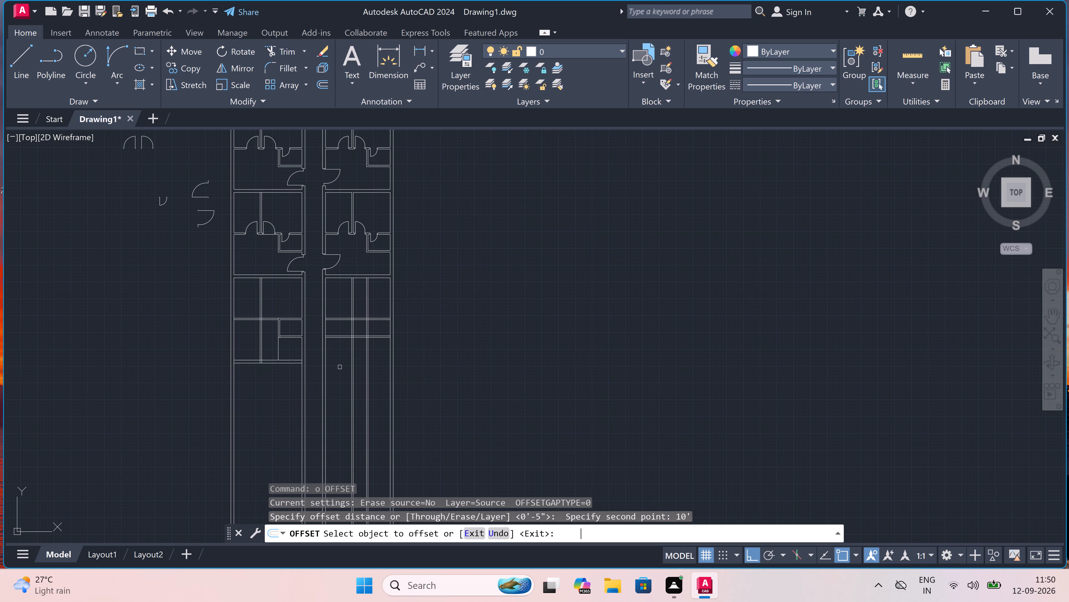
scroll(339, 326, "up", 3)
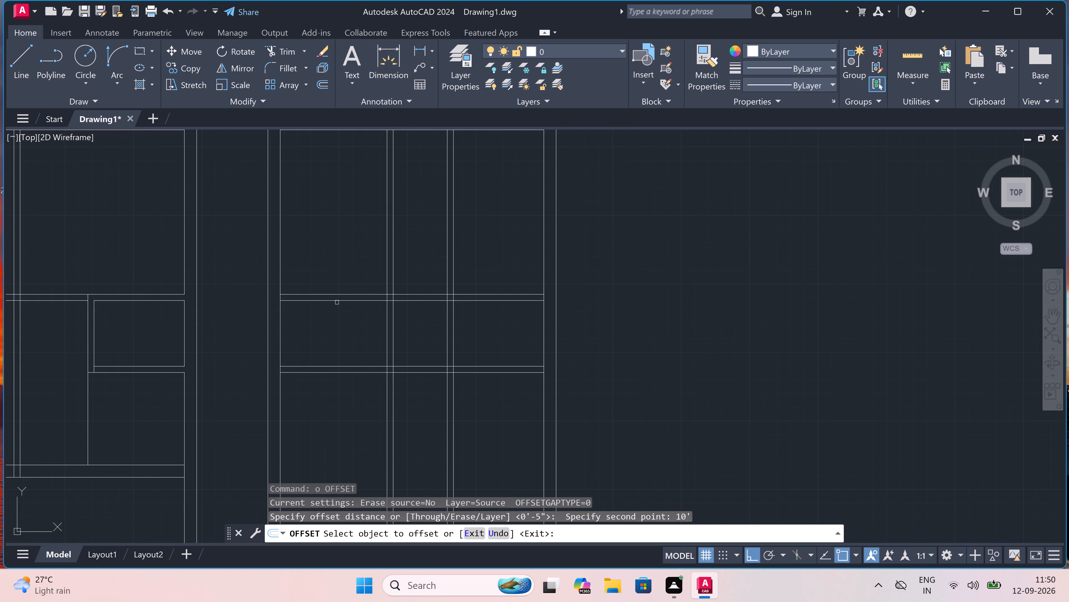
left_click(337, 301)
left_click(334, 332)
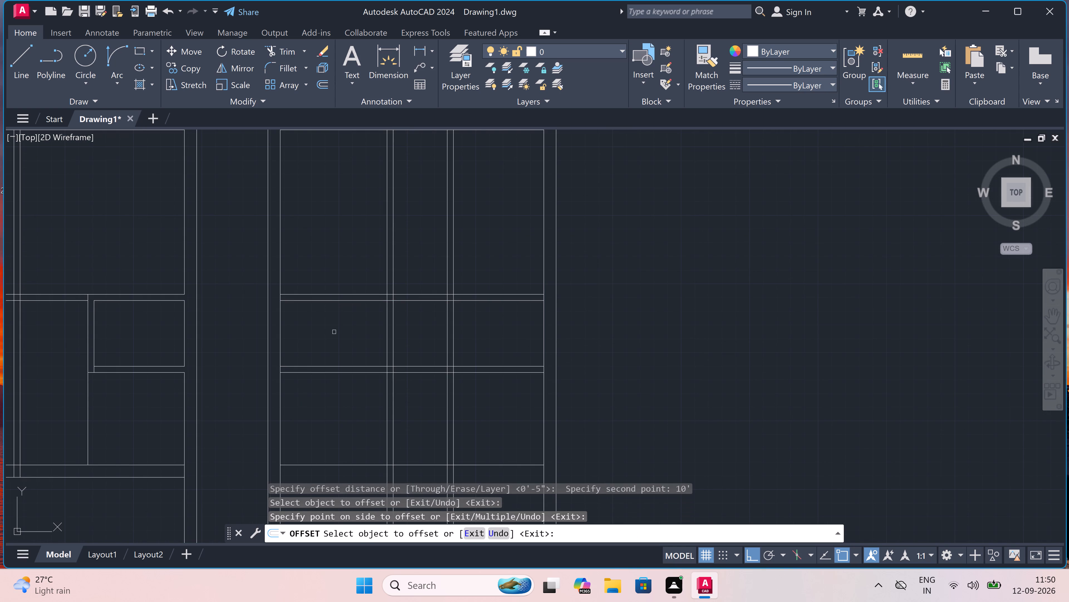
key("Escape")
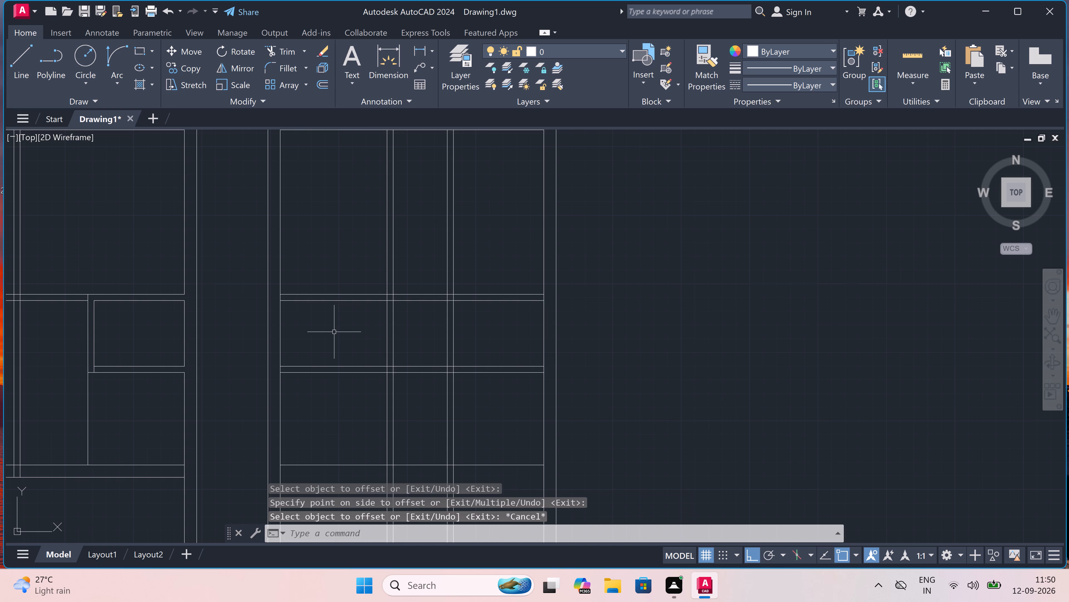
Offset the right-hand unit's new bottom wall line 9" downward to give the wall its thickness.
key("o")
key("space")
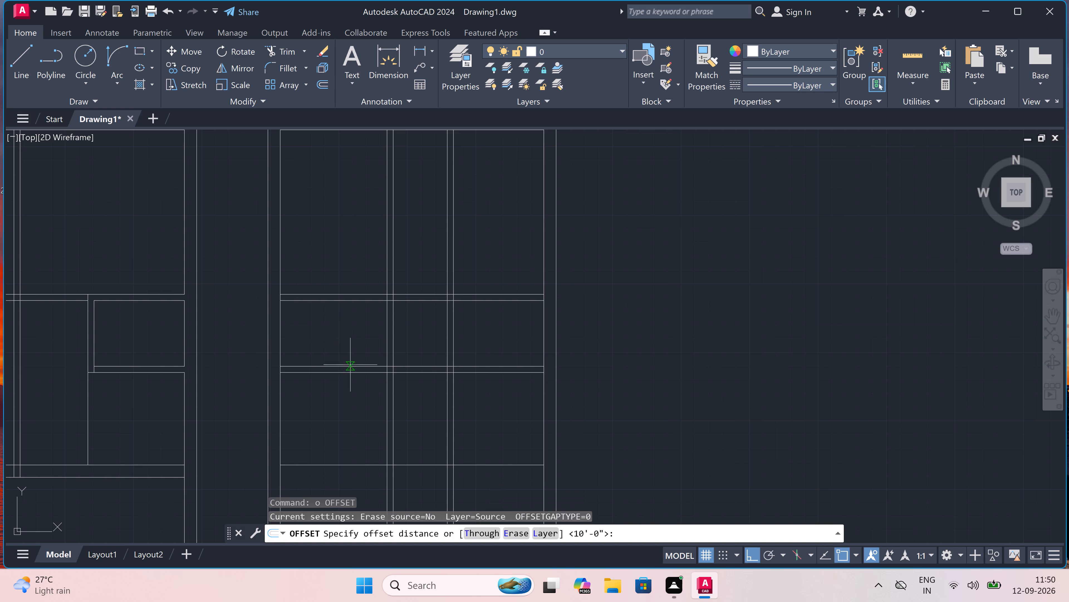
scroll(356, 385, "down", 3)
scroll(357, 402, "up", 4)
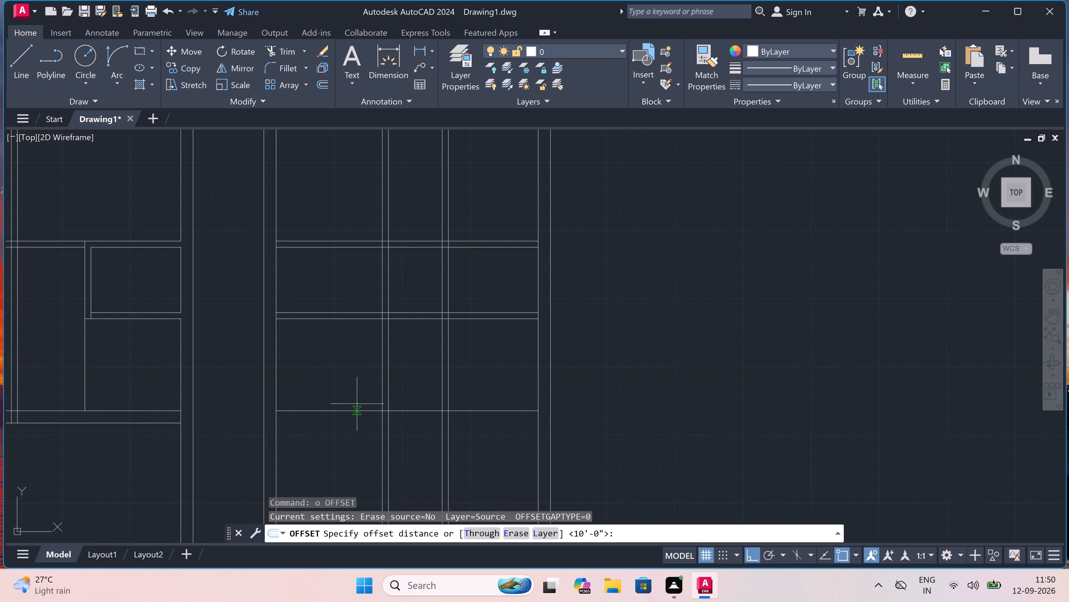
left_click(354, 412)
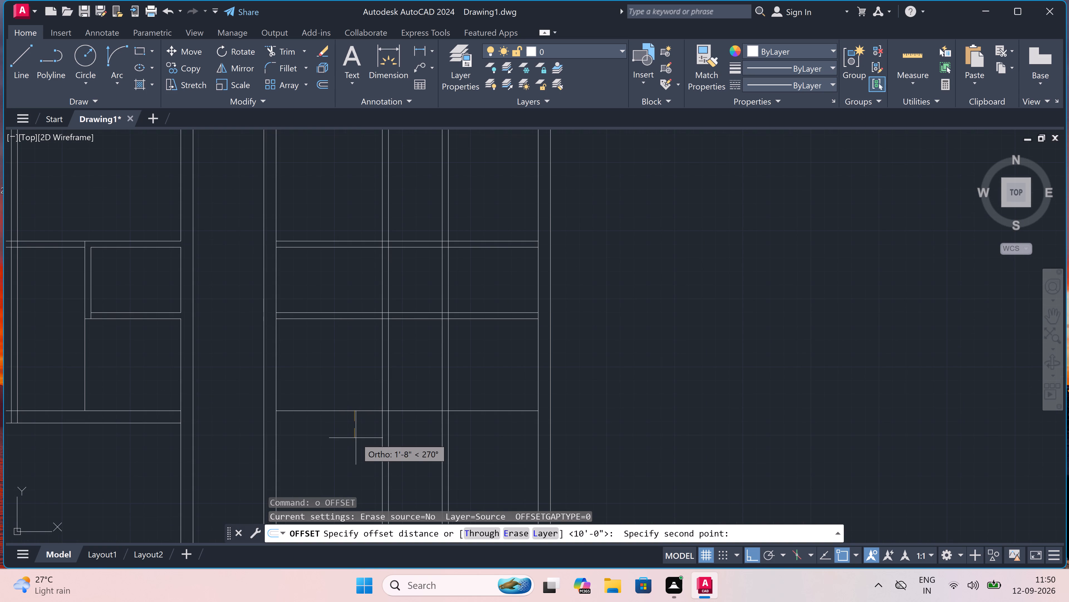
type("9\"")
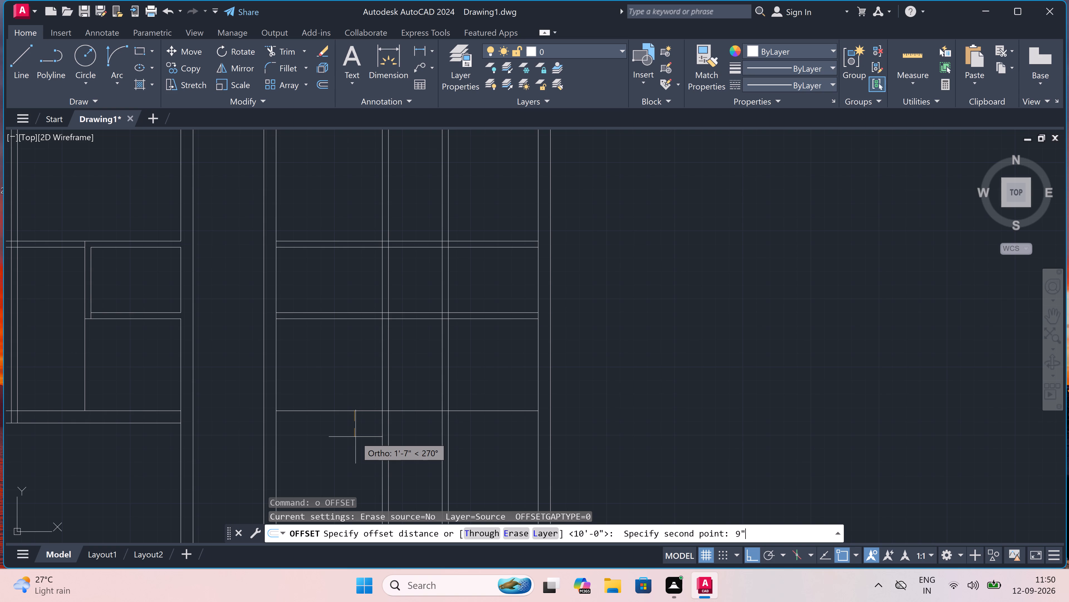
key("space")
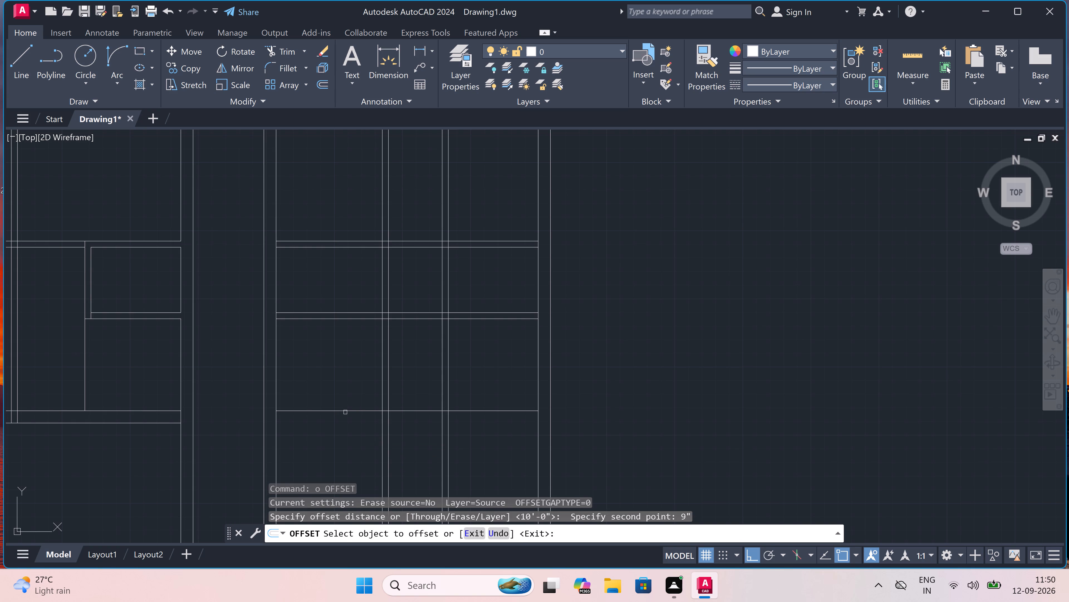
left_click(345, 412)
left_click(345, 430)
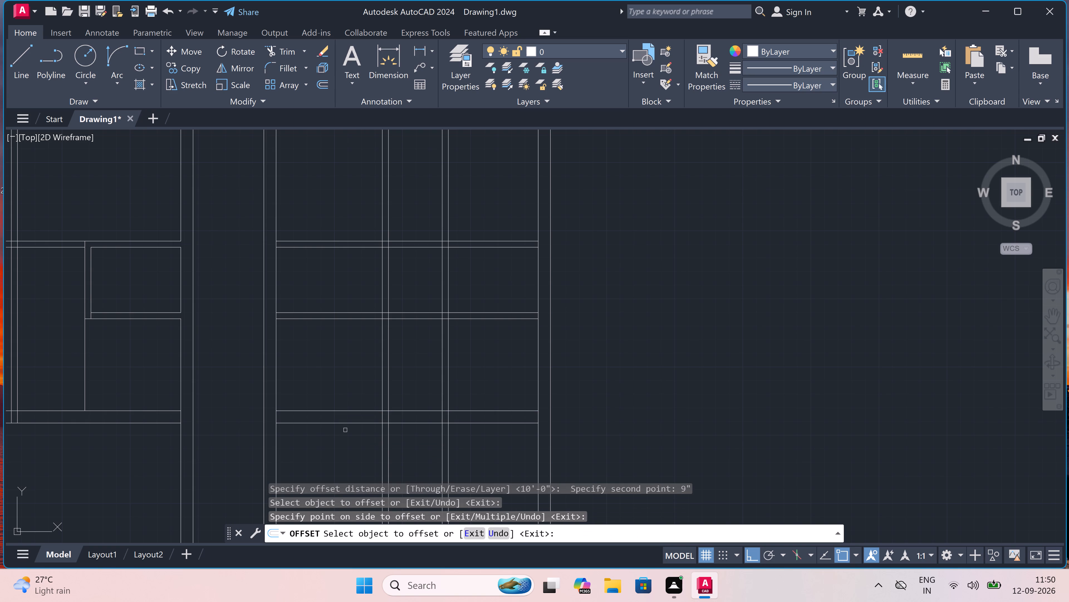
key("Escape")
Trim the vertical lines crossing the thickness of the right-hand unit's bottom wall, including the inner outer-wall lines.
type("tr")
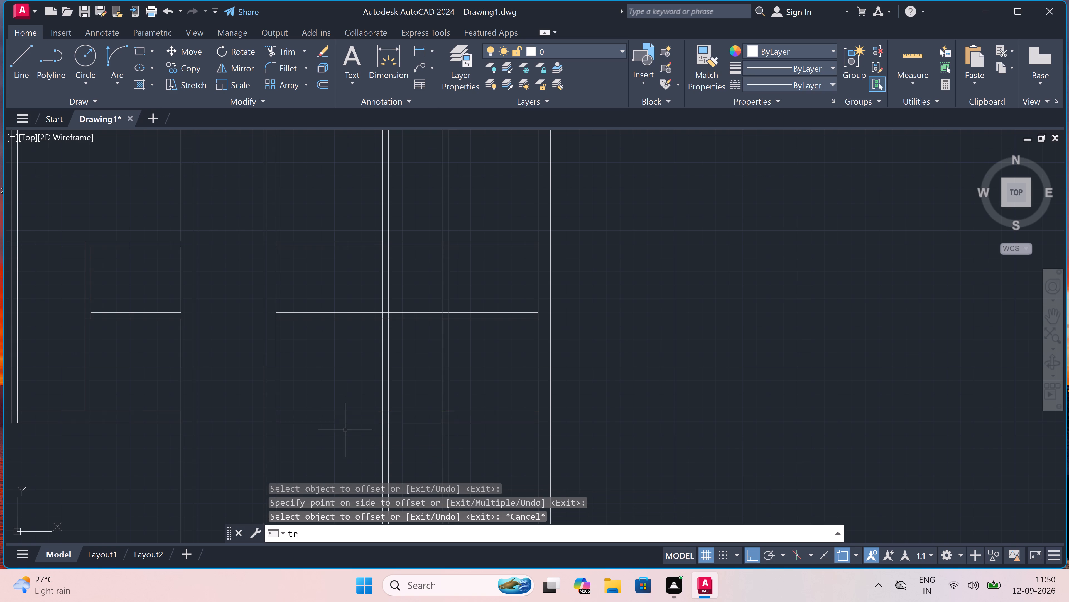
key("space")
scroll(345, 430, "up", 1)
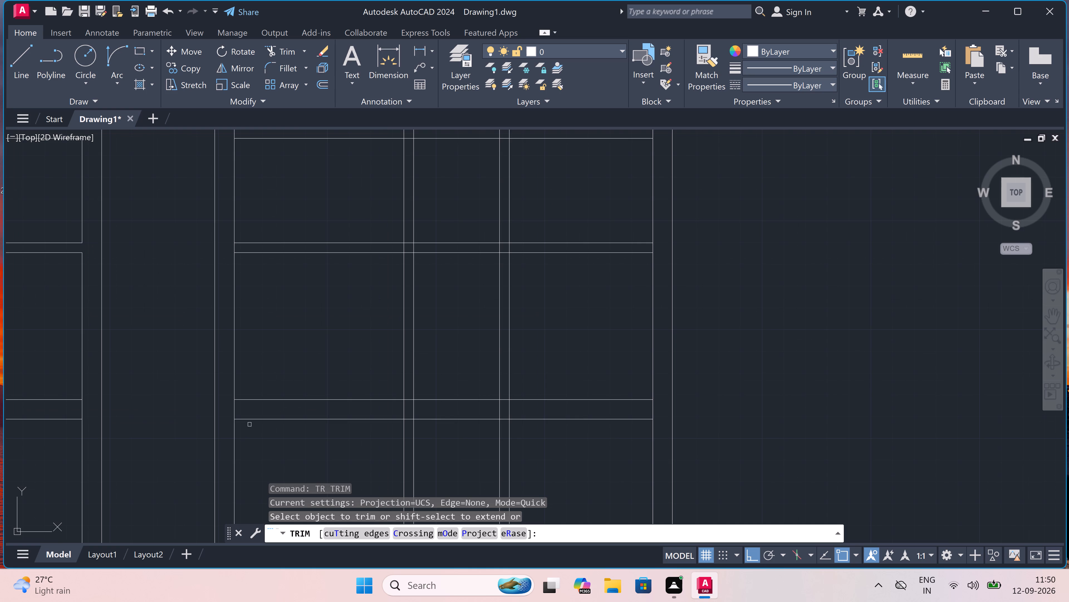
left_click(226, 412)
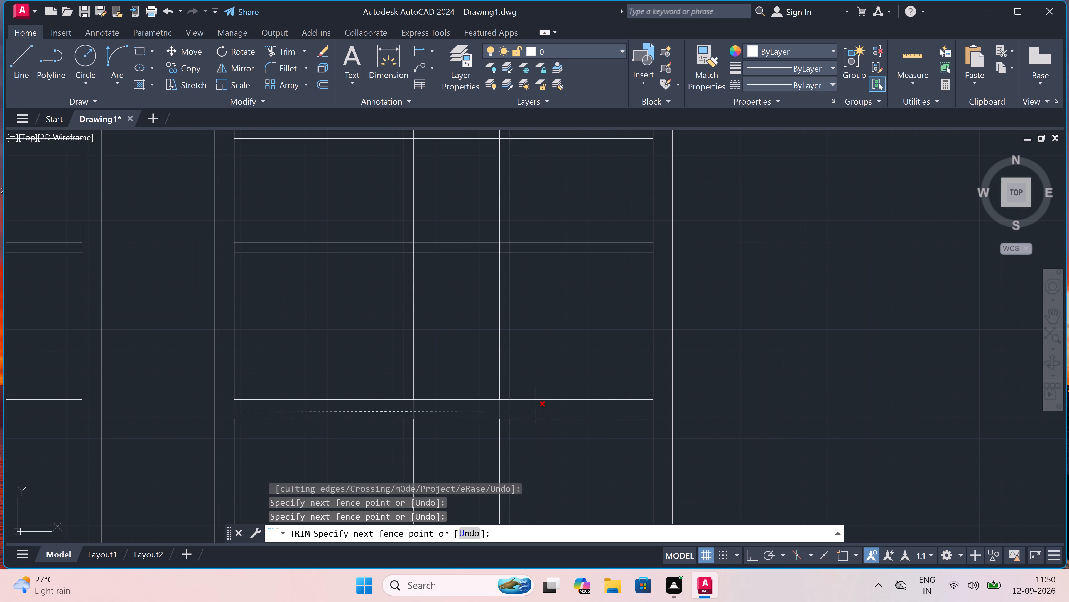
left_click(661, 411)
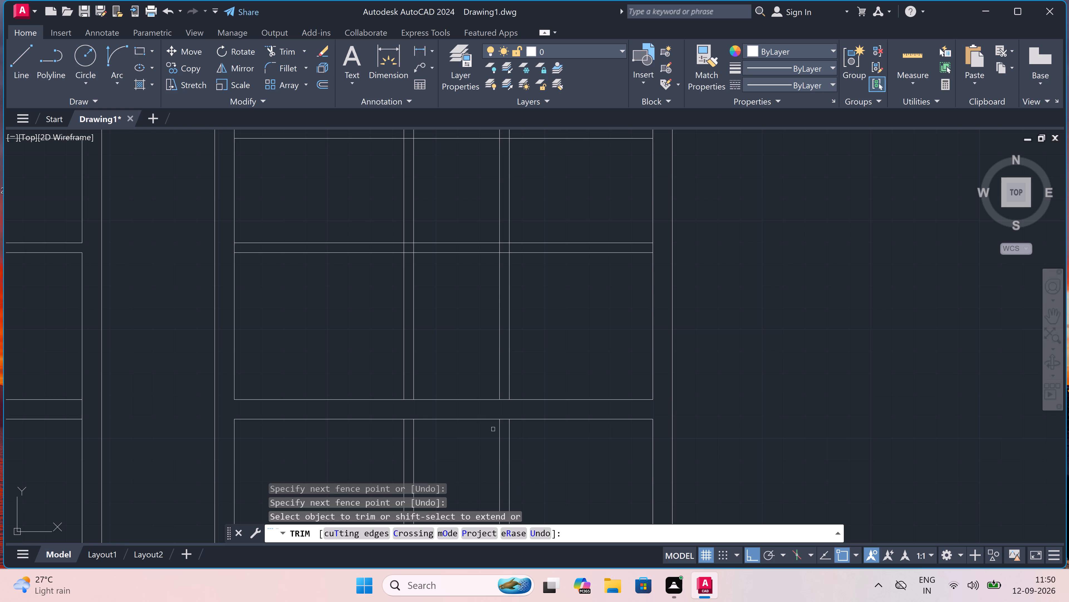
Trim the centre wall and small-room wall lines that run into the right-hand unit's lower room, leaving the small room's outline.
scroll(437, 390, "down", 3)
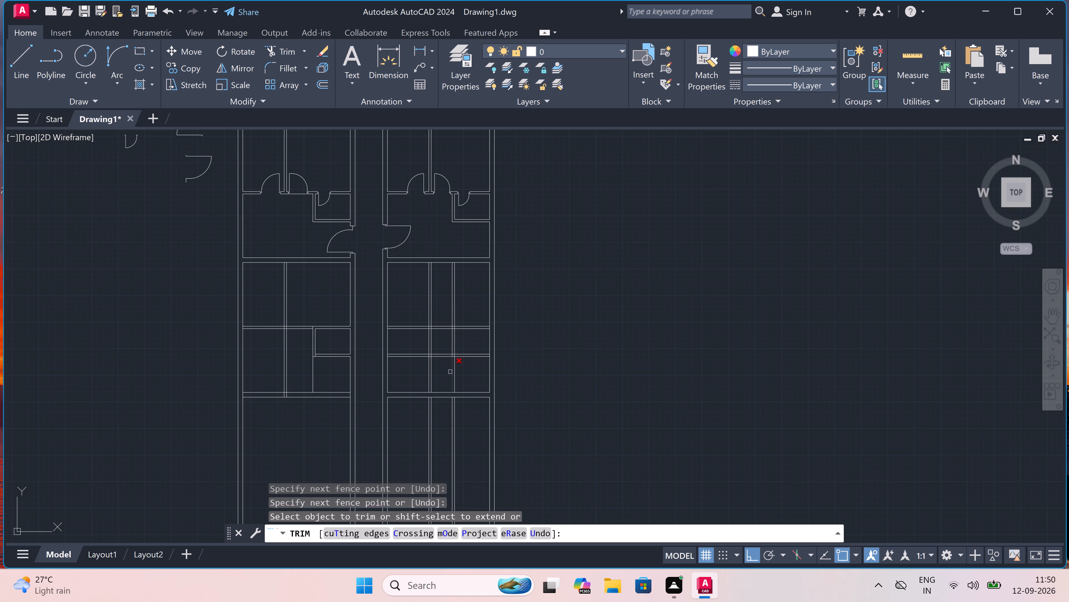
scroll(457, 359, "up", 2)
left_click(480, 371)
left_click(362, 389)
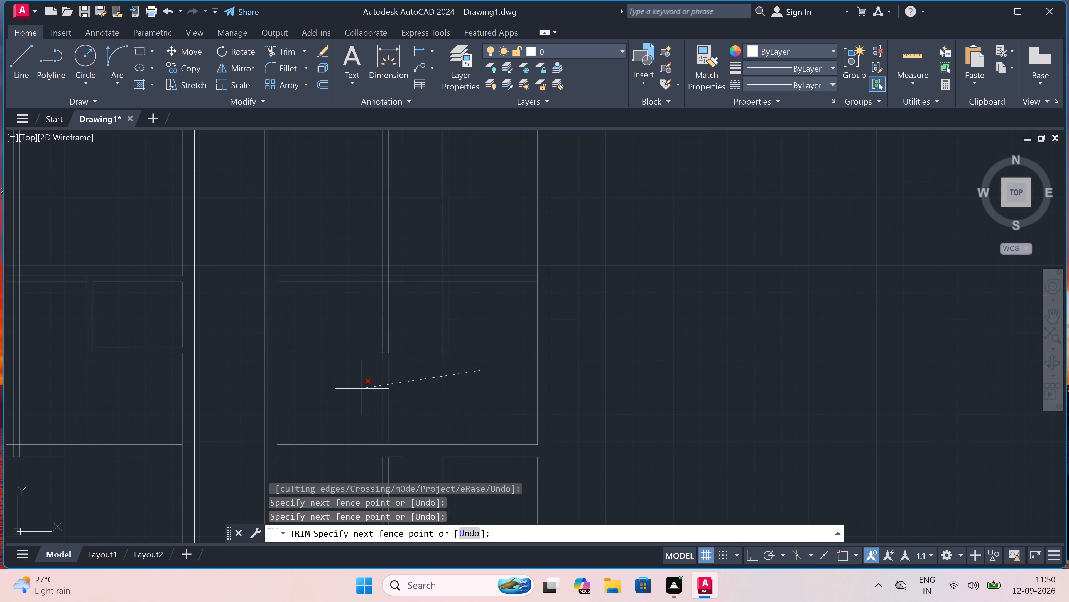
left_click(362, 388)
left_click(343, 334)
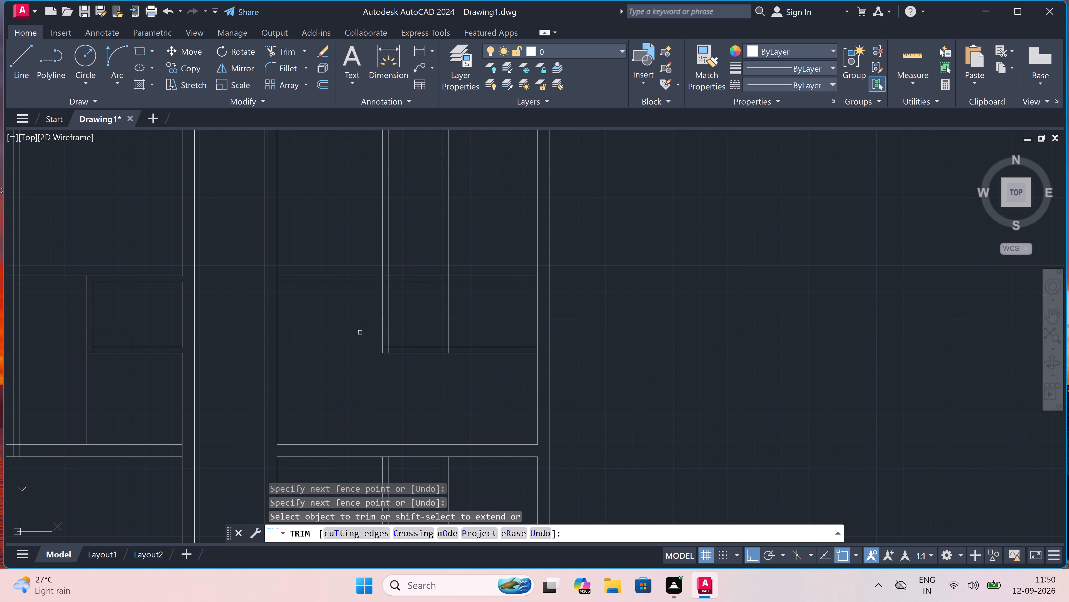
left_click(382, 327)
left_click(389, 323)
left_click(405, 333)
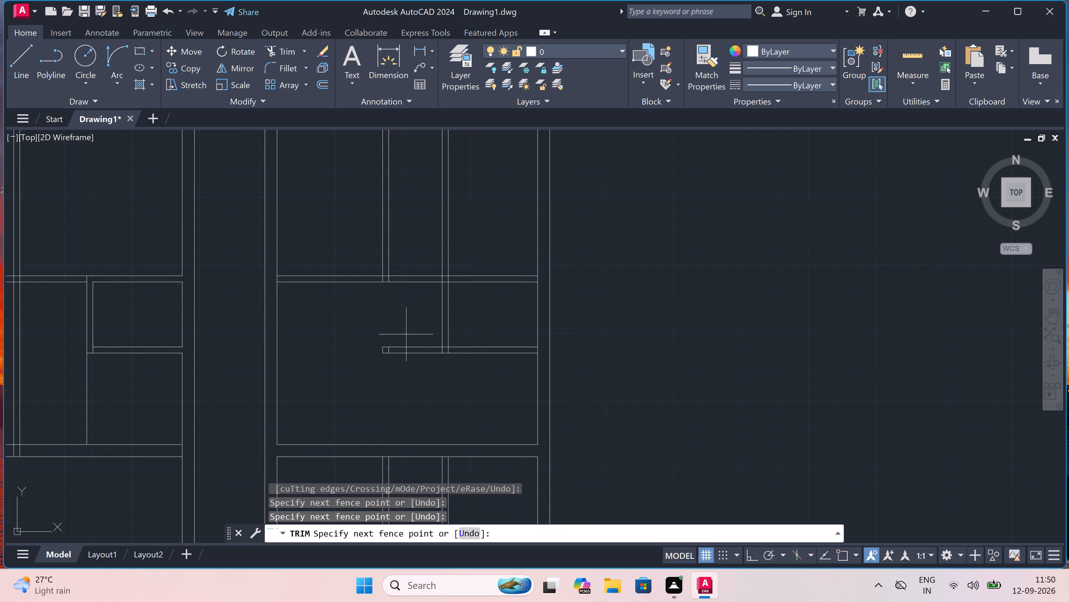
left_click(417, 371)
Remove the leftover centre wall stubs inside the right-hand unit's lower room by trimming and erasing them.
scroll(394, 363, "up", 3)
left_click(394, 363)
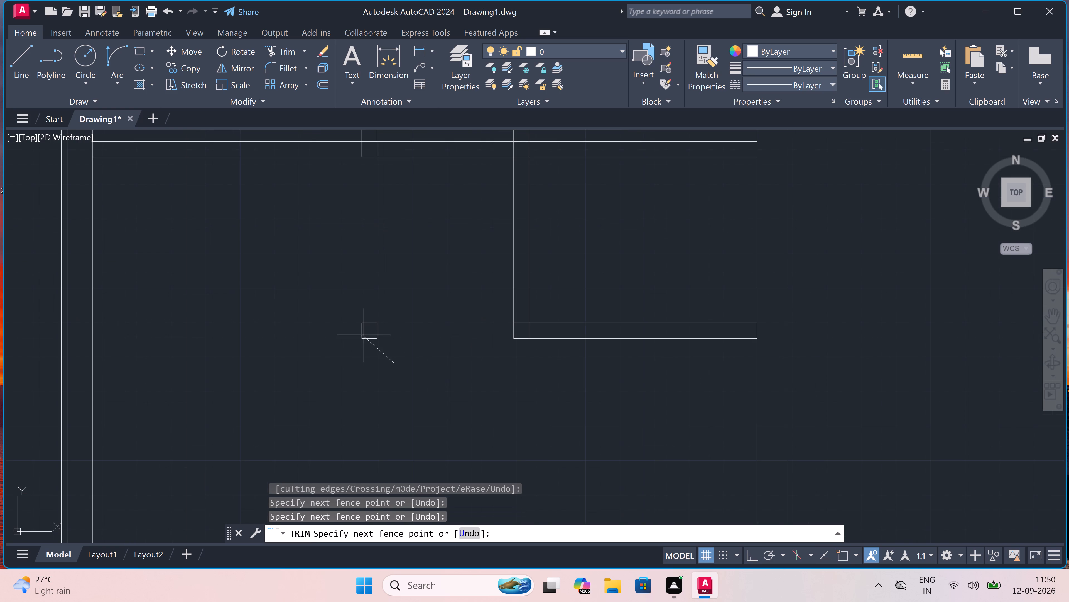
left_click(353, 321)
left_click(357, 317)
left_click(373, 328)
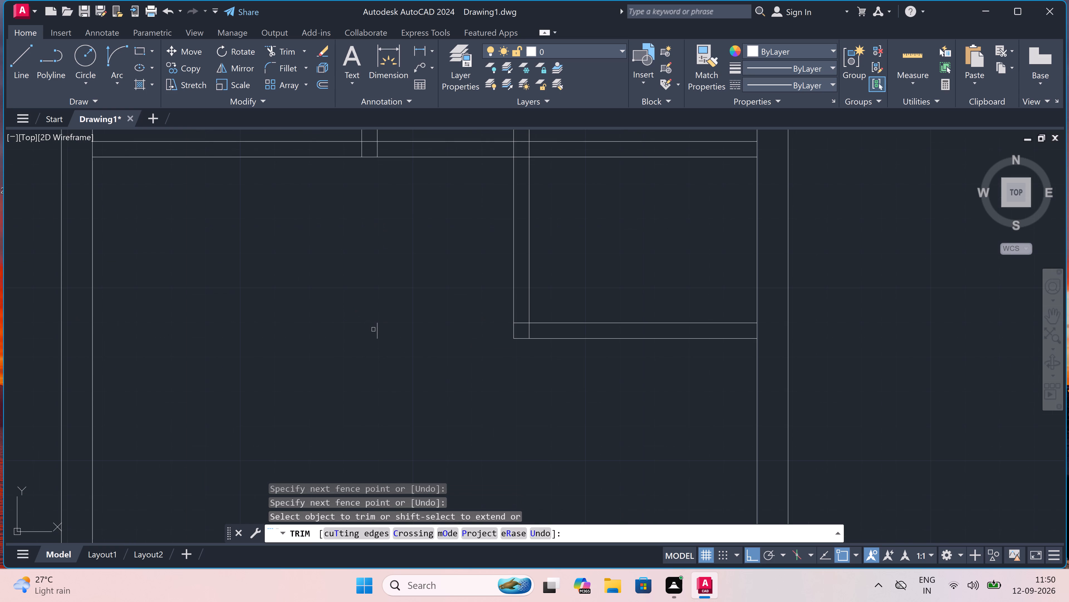
left_click(374, 329)
left_click(376, 329)
left_click(386, 327)
scroll(386, 327, "down", 2)
scroll(381, 328, "up", 1)
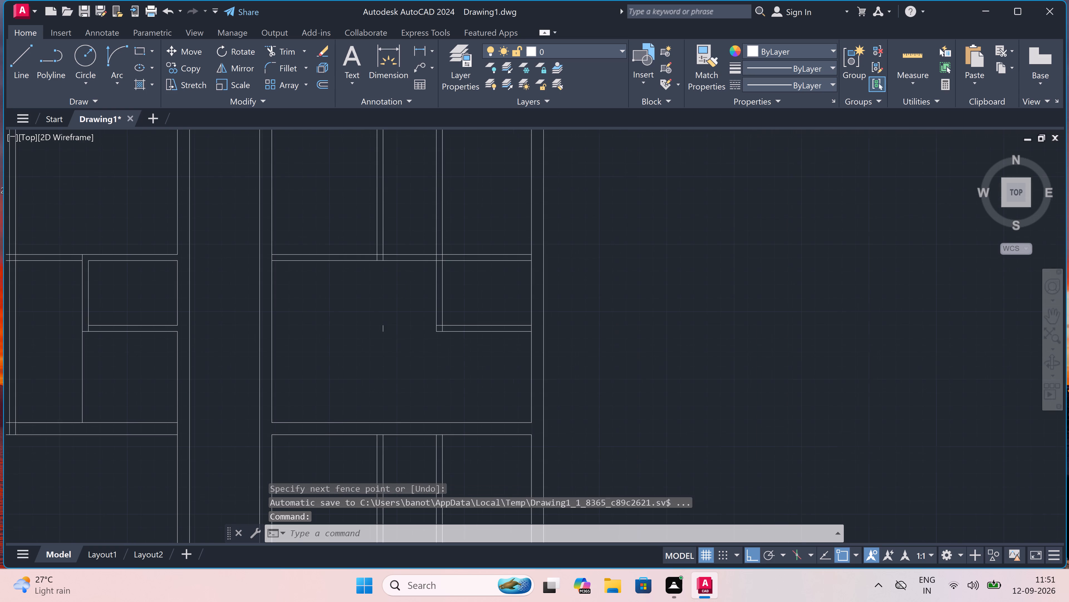
left_click(385, 327)
key("Delete")
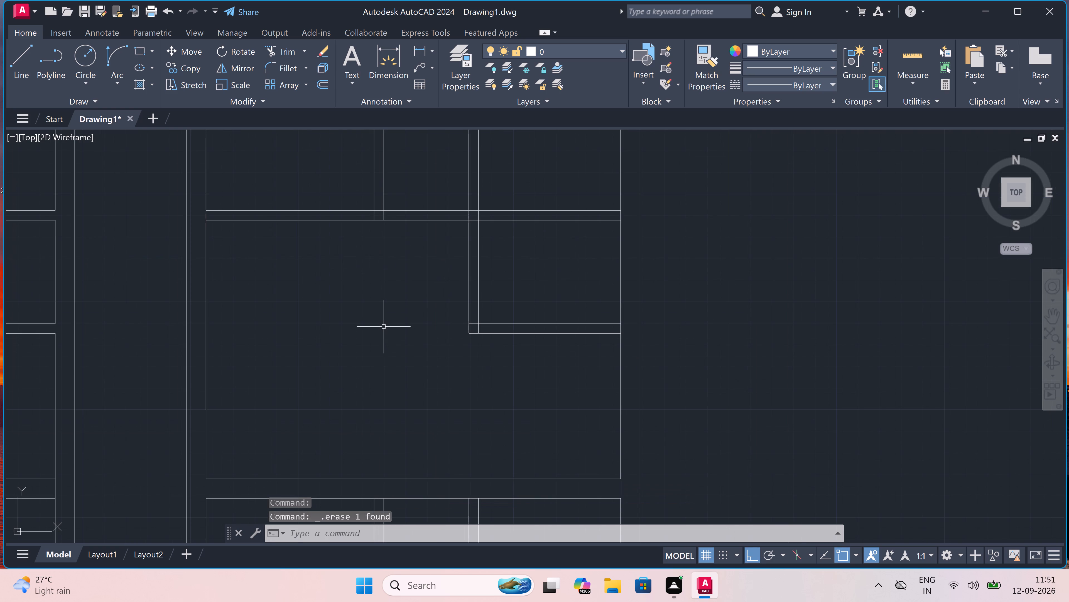
Trim the small room's two side wall lines above the right-hand unit's horizontal partition.
scroll(379, 326, "down", 3)
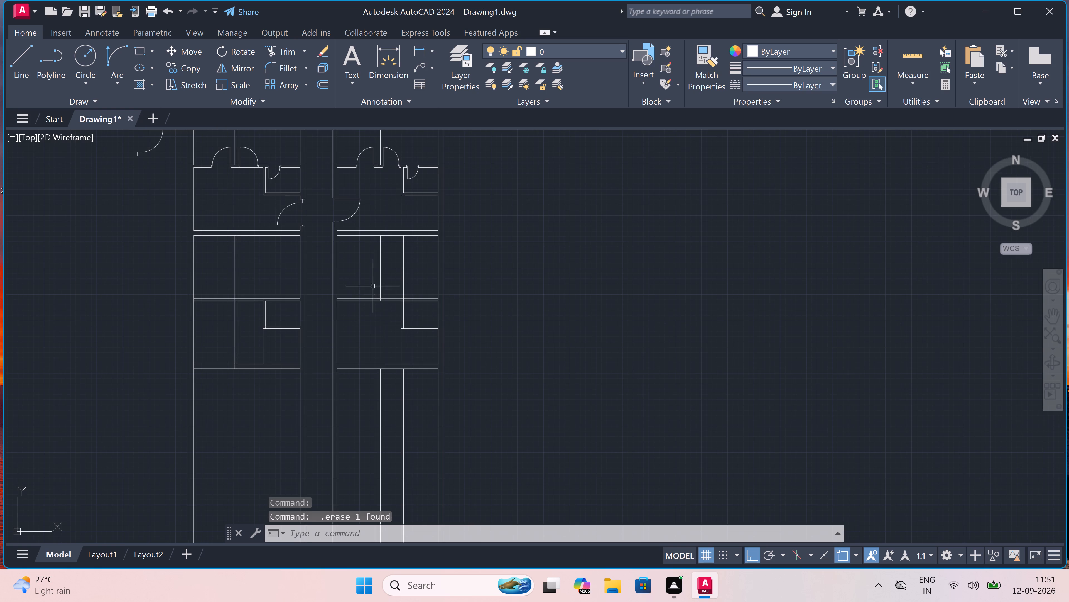
scroll(405, 262, "up", 1)
key("t")
type("r")
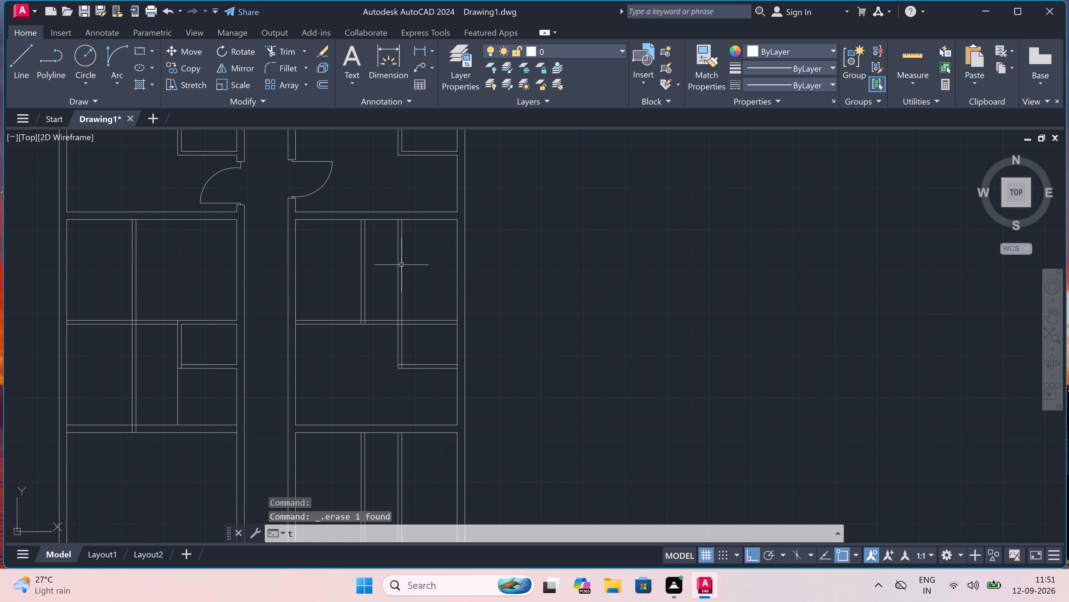
key("space")
left_click(401, 265)
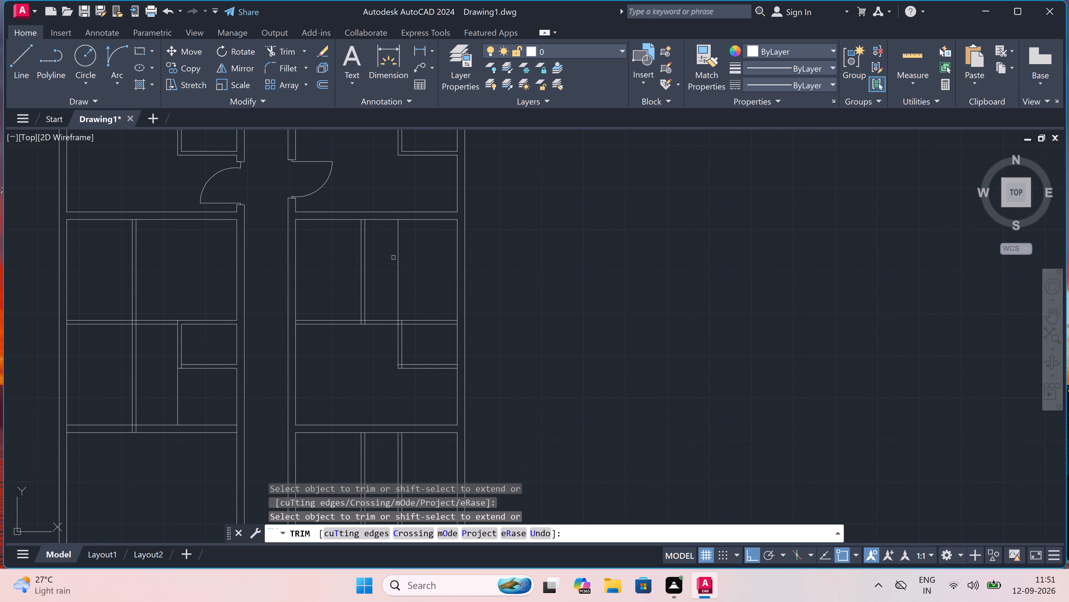
left_click(393, 258)
left_click(401, 255)
Trim the top wall line between the centre wall's two lines to open their junction in the right-hand unit.
scroll(344, 226, "up", 3)
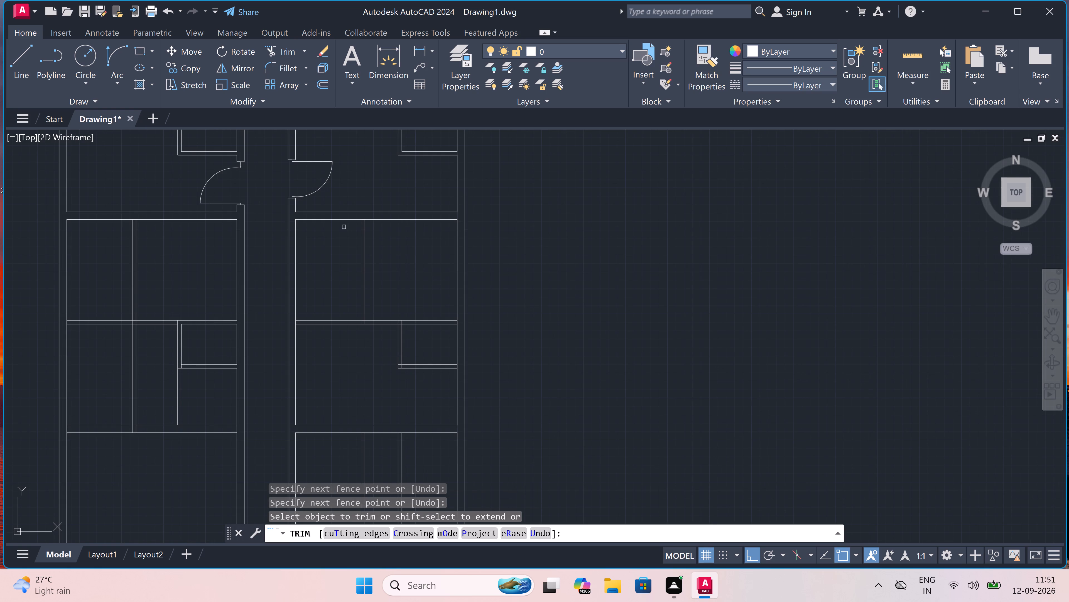
scroll(413, 188, "up", 2)
left_click_drag(413, 195, 414, 200)
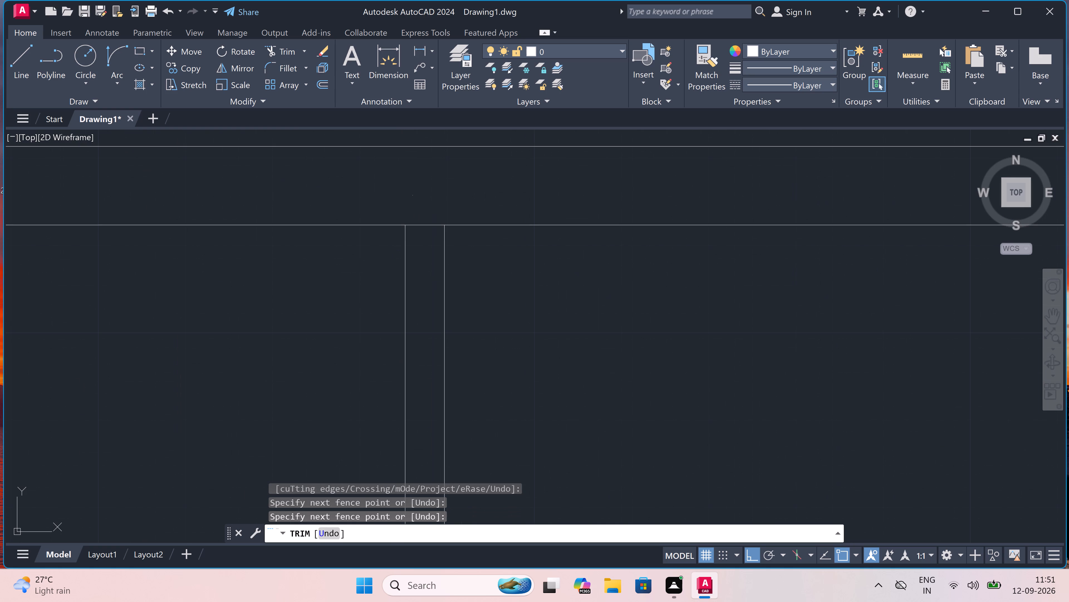
left_click(417, 241)
Trim the overlapping lines where the right-hand unit's centre wall meets the horizontal partition to form a clean T-junction.
scroll(417, 241, "down", 6)
scroll(417, 305, "up", 8)
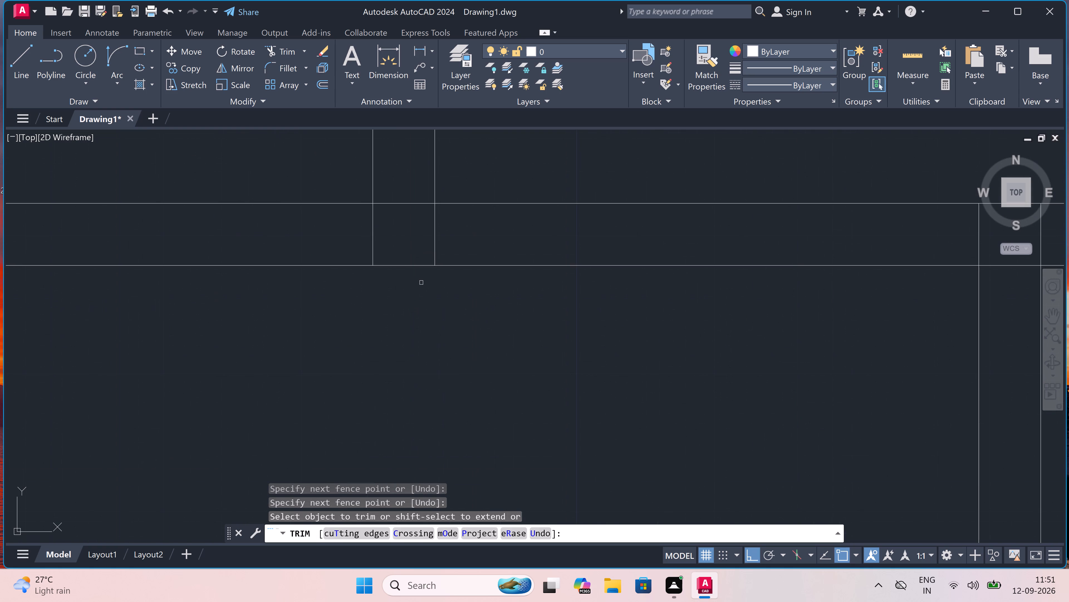
left_click_drag(344, 246, 355, 246)
left_click_drag(501, 225, 498, 225)
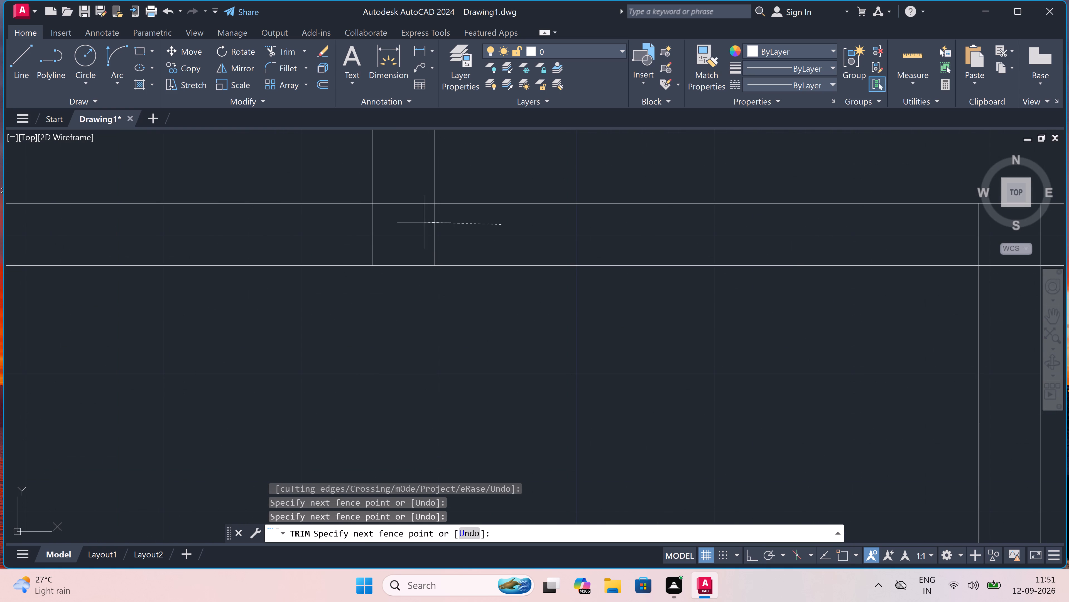
left_click(344, 222)
left_click(404, 223)
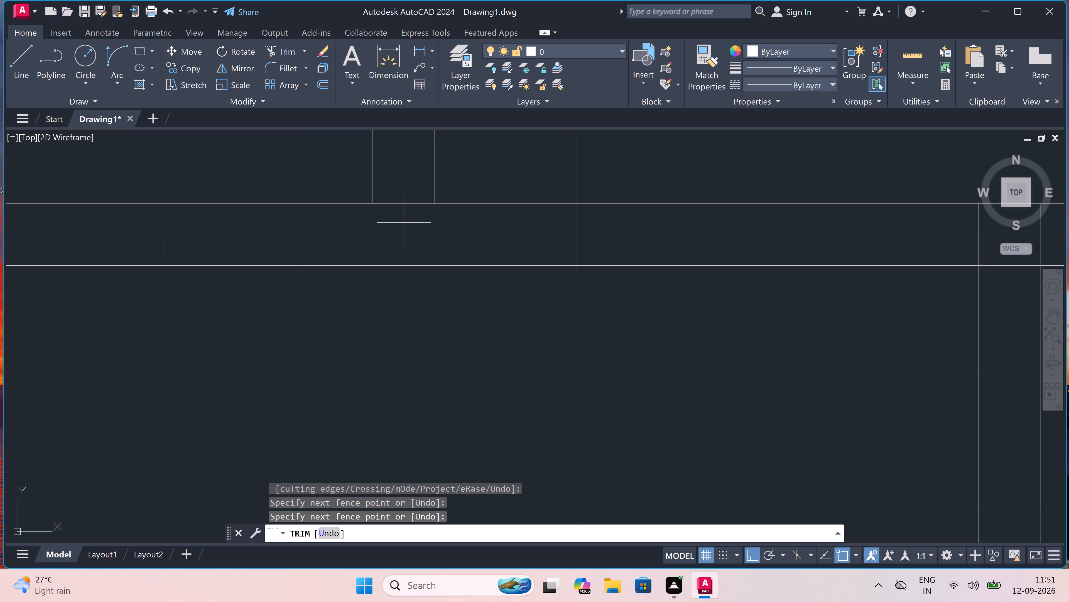
left_click(399, 182)
Trim the overlapping lines where the right-hand small room's side wall meets the horizontal partition to form an open junction.
scroll(399, 183, "down", 6)
scroll(453, 185, "up", 5)
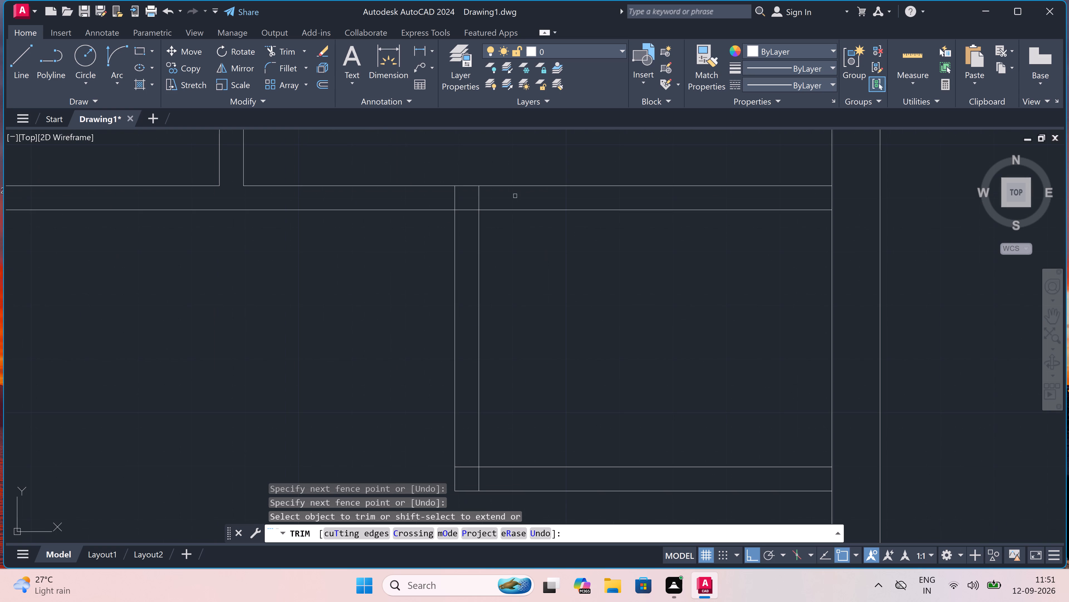
scroll(515, 196, "up", 1)
left_click(515, 196)
left_click(353, 203)
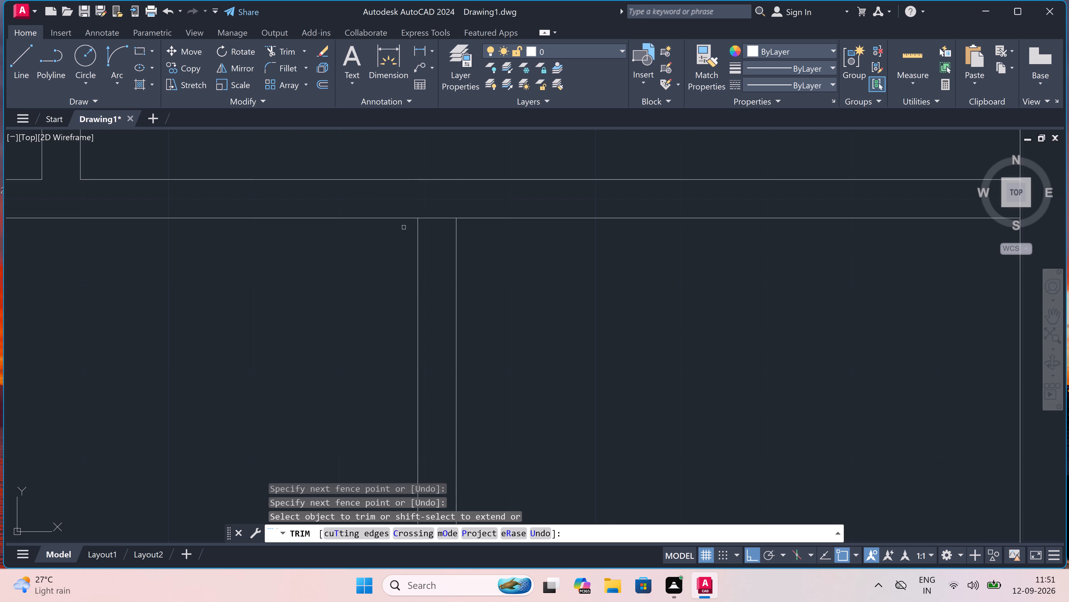
left_click(429, 237)
left_click(427, 207)
Trim the overlapping line ends at the right-hand small room's lower corner where its side and bottom walls meet.
scroll(428, 208, "down", 5)
scroll(428, 285, "up", 4)
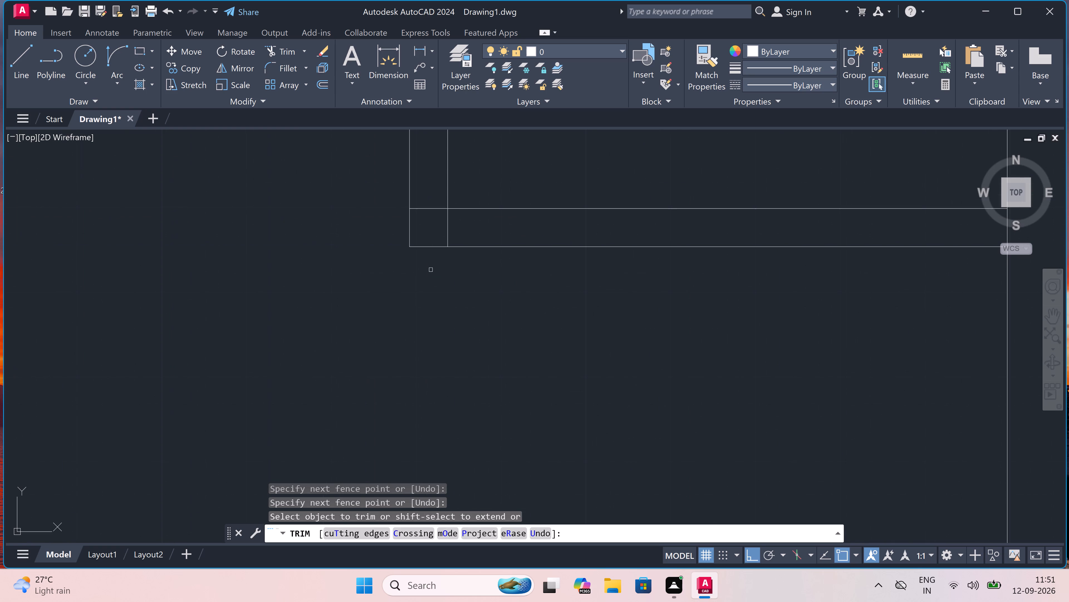
left_click(429, 210)
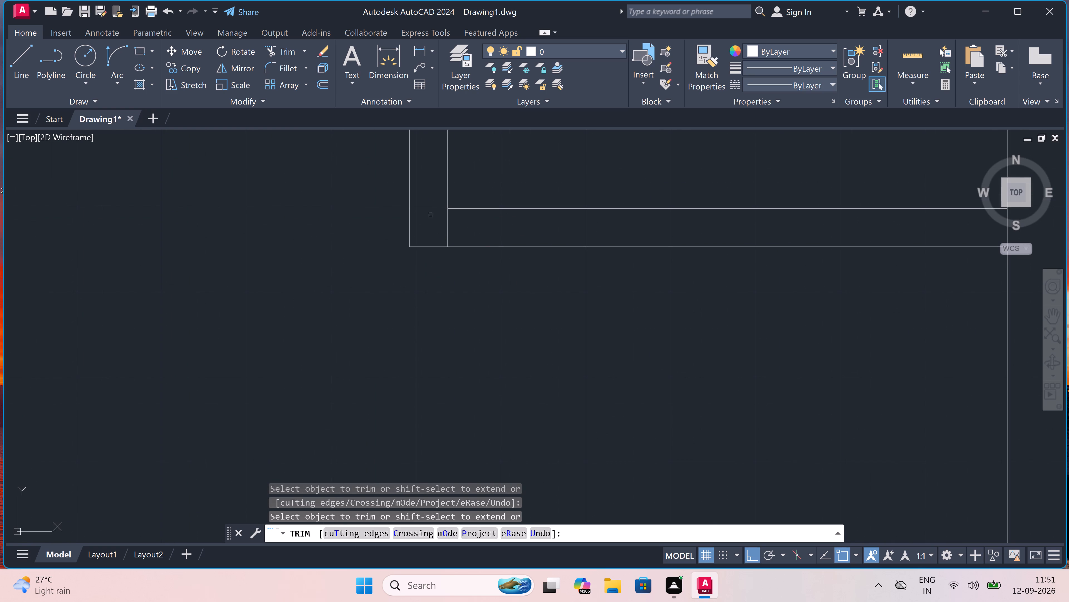
left_click(440, 232)
left_click(460, 229)
Trim the inner line of the right-hand unit's right outer wall between the horizontal partition's two lines.
scroll(460, 230, "down", 8)
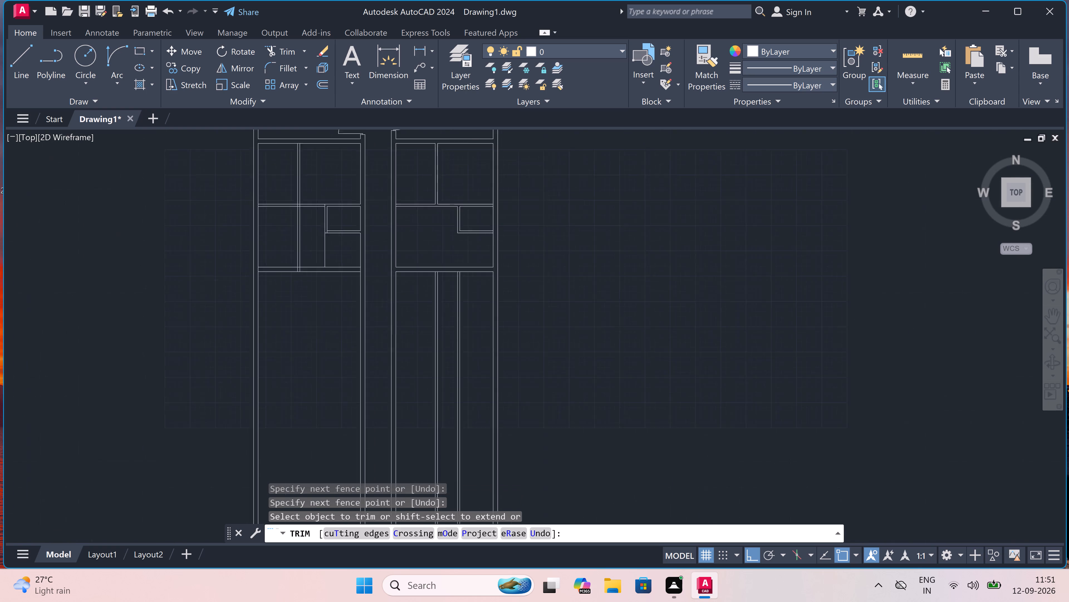
scroll(481, 218, "up", 4)
scroll(472, 197, "up", 2)
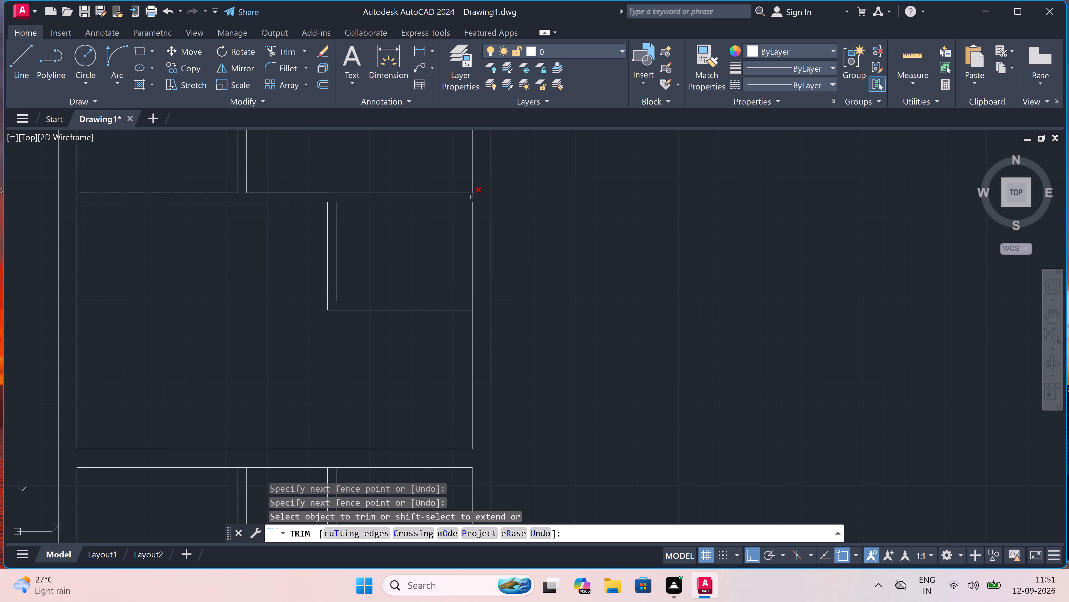
scroll(472, 197, "up", 1)
left_click(471, 196)
left_click(459, 201)
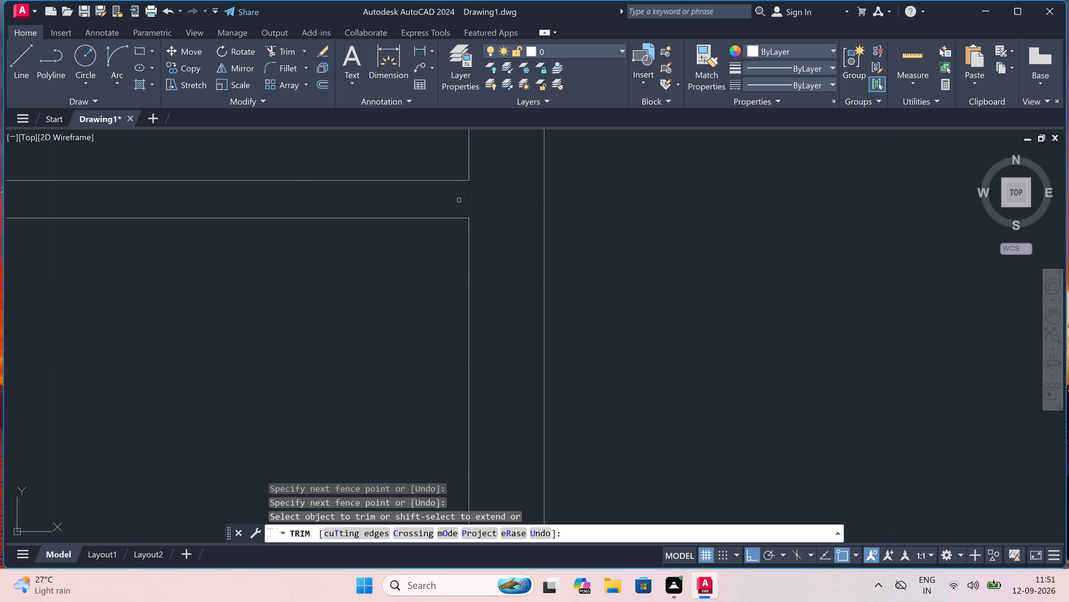
Trim the left-hand unit's centre wall lines where they cross the thickness of the horizontal partition.
scroll(459, 200, "down", 5)
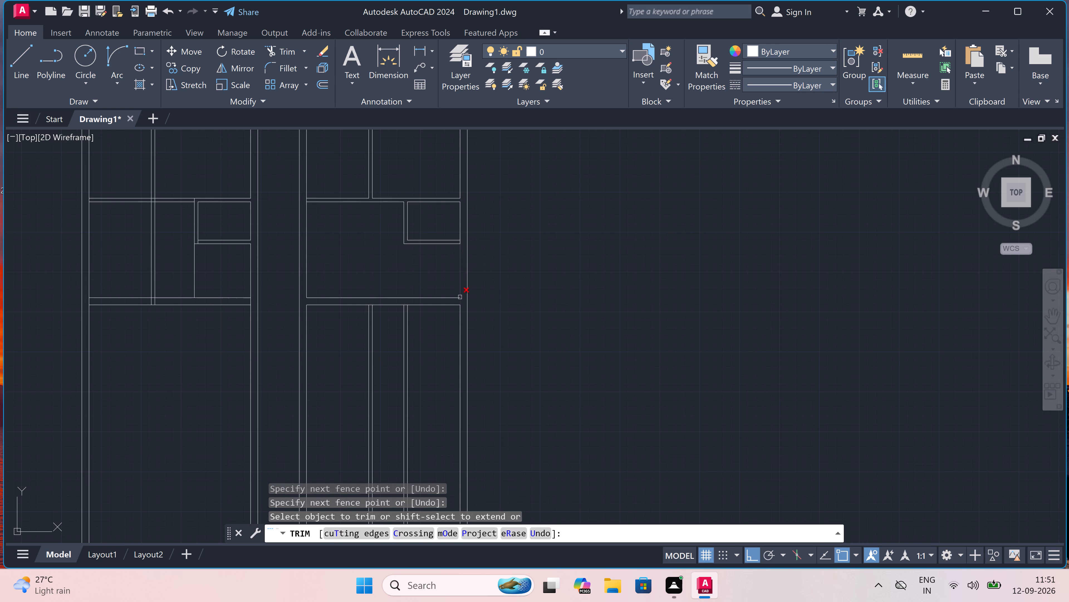
scroll(460, 299, "up", 1)
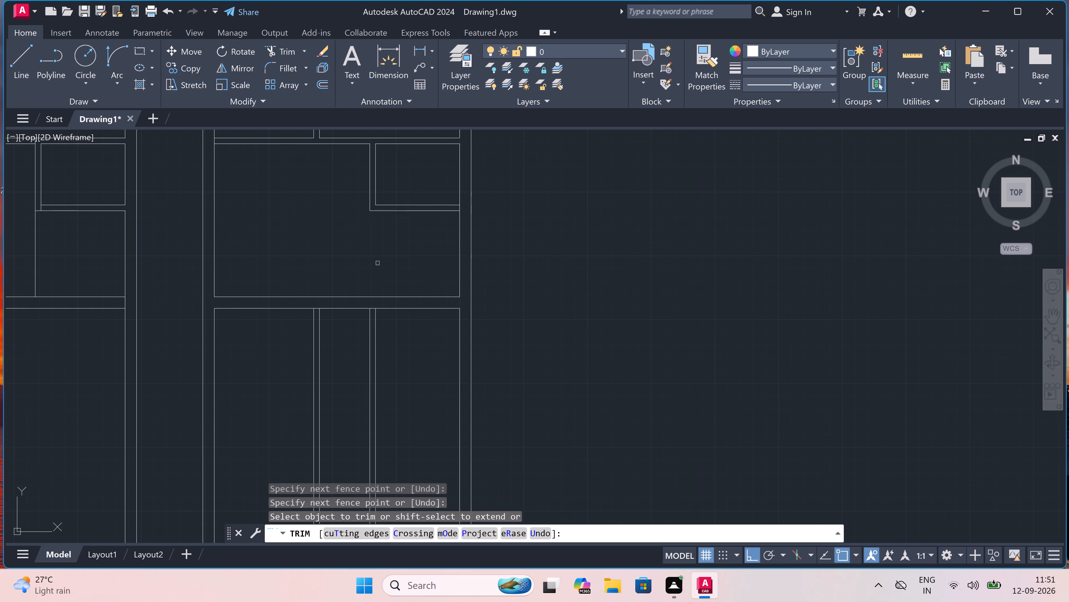
scroll(377, 263, "down", 5)
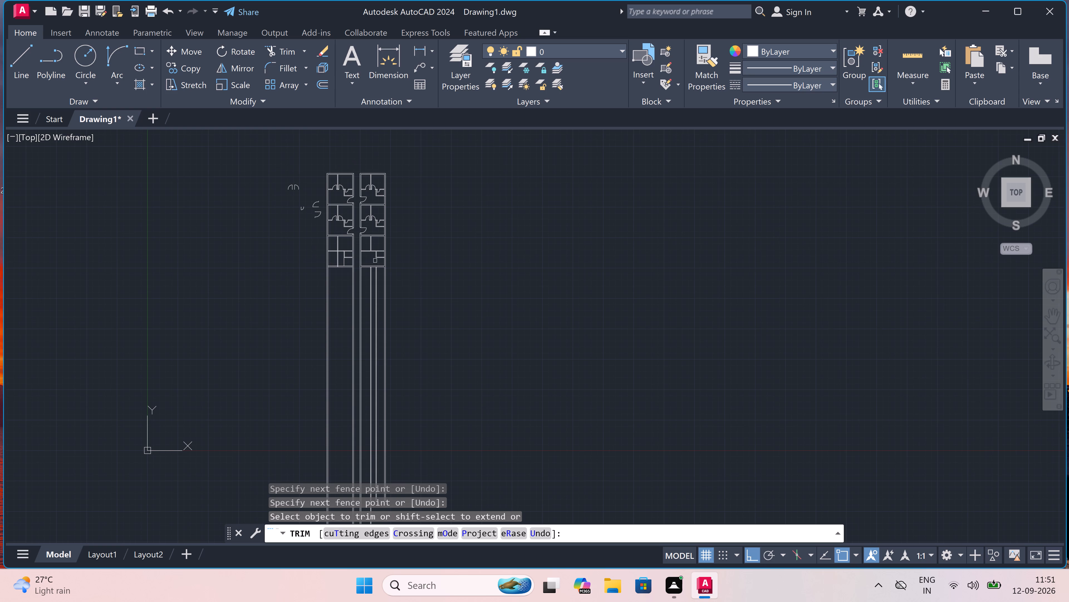
scroll(338, 270, "up", 2)
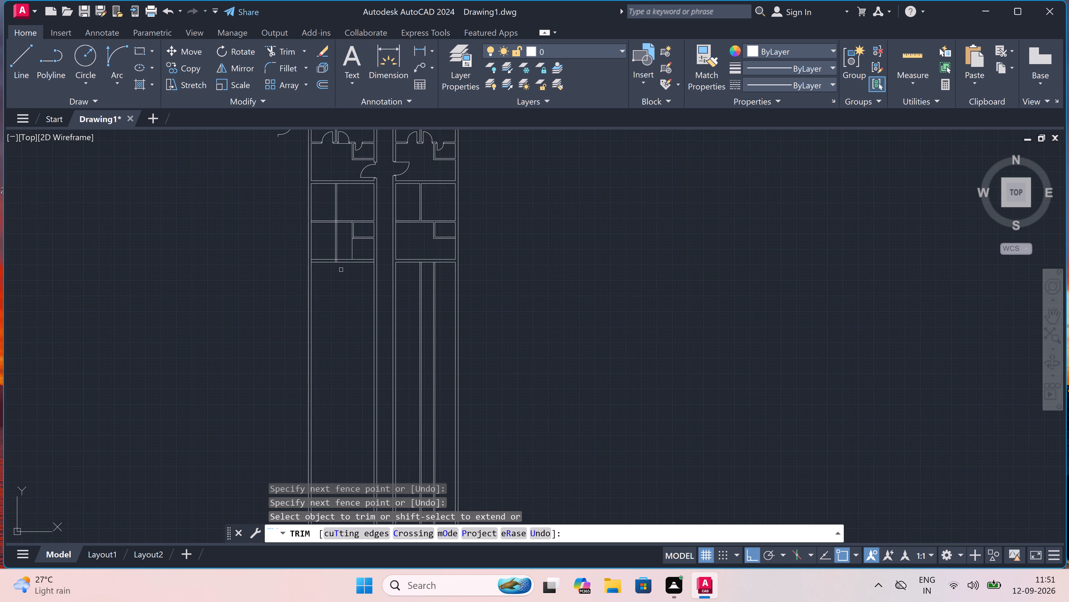
scroll(359, 233, "down", 1)
scroll(346, 229, "up", 4)
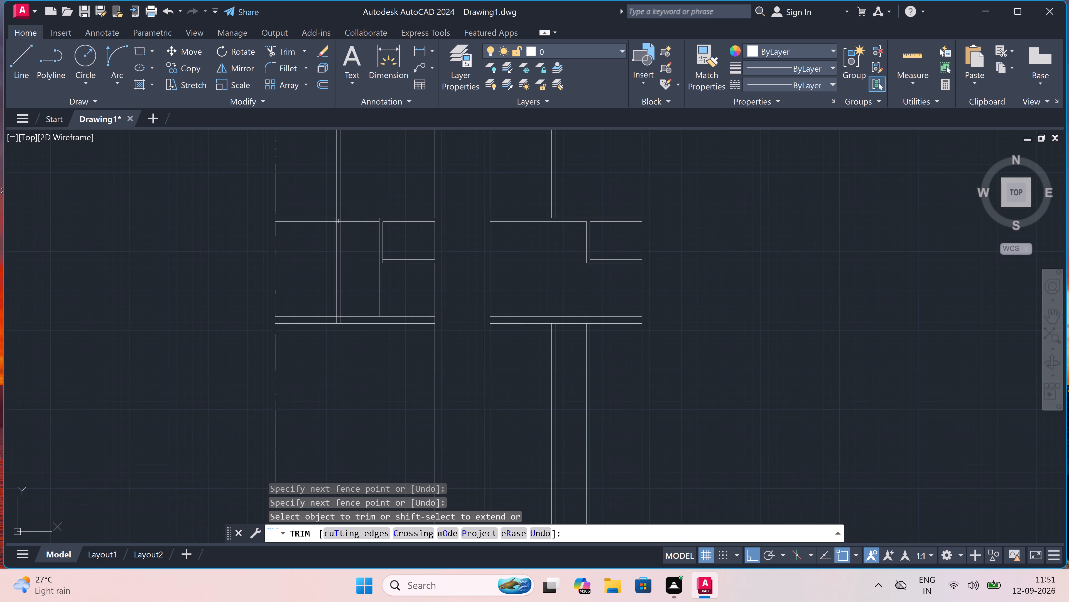
scroll(333, 217, "up", 5)
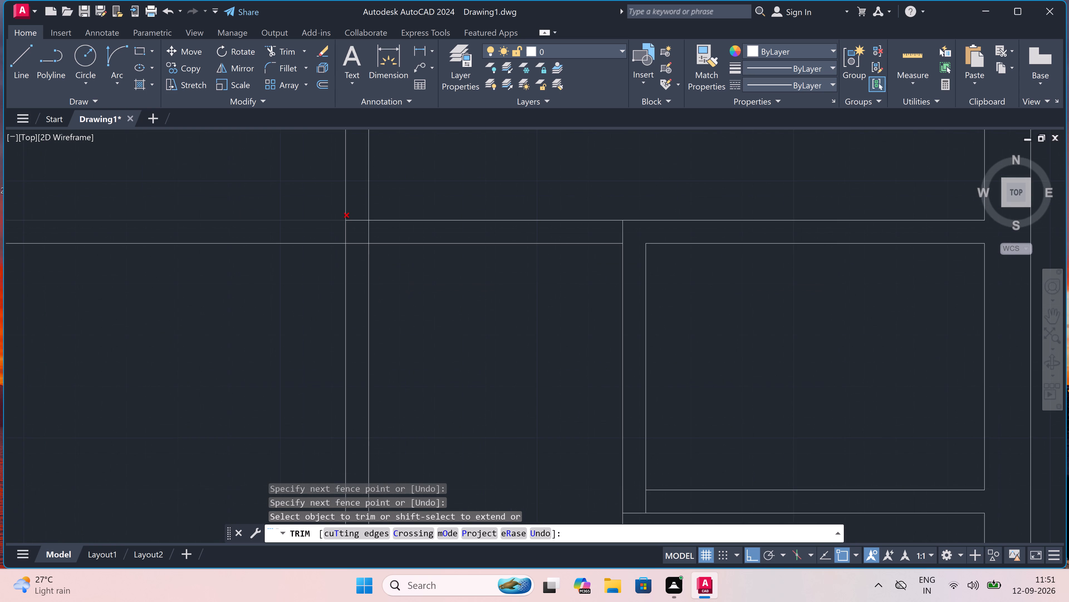
left_click(331, 236)
left_click(404, 234)
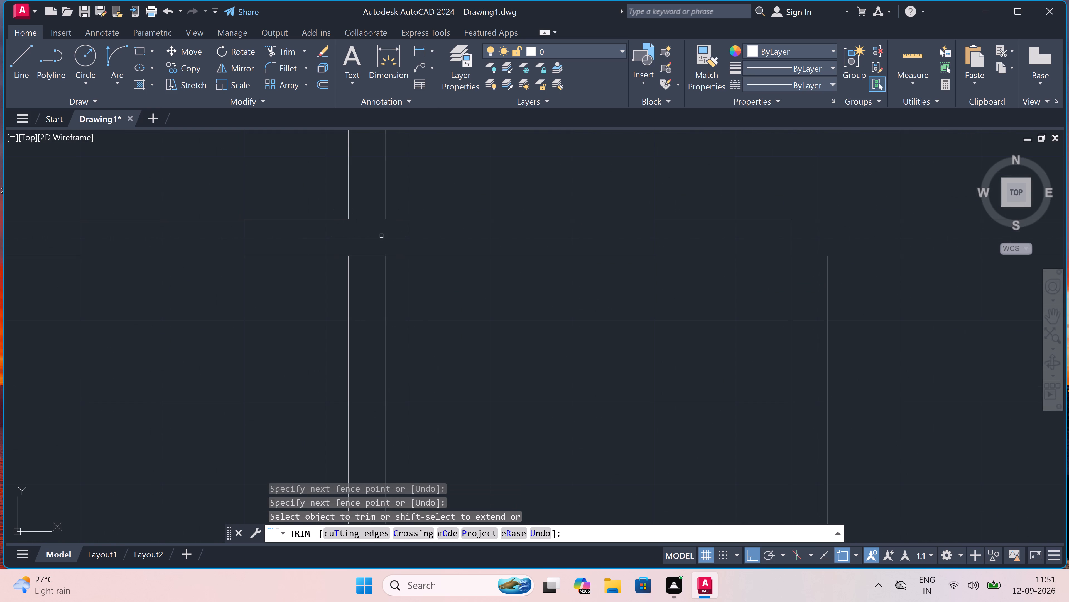
Trim the horizontal partition's upper line between the centre wall's two lines in the left-hand unit to open the junction.
left_click(367, 236)
left_click(361, 200)
scroll(361, 200, "down", 3)
key("Escape")
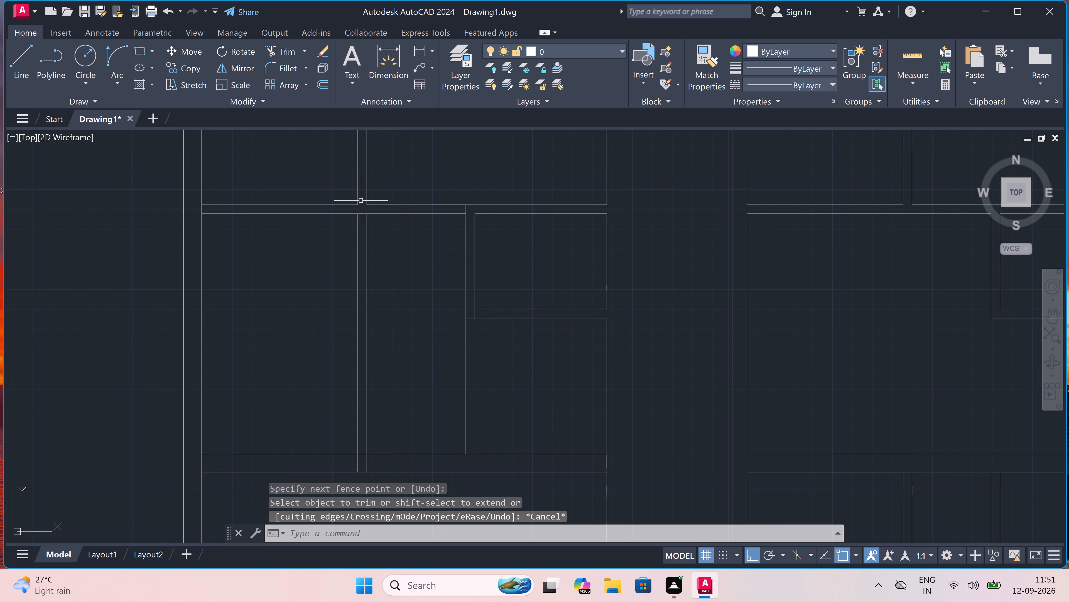
Delete the two leftover centre wall lines below the horizontal partition in the left-hand unit.
left_click_drag(384, 259, 379, 266)
left_click(335, 327)
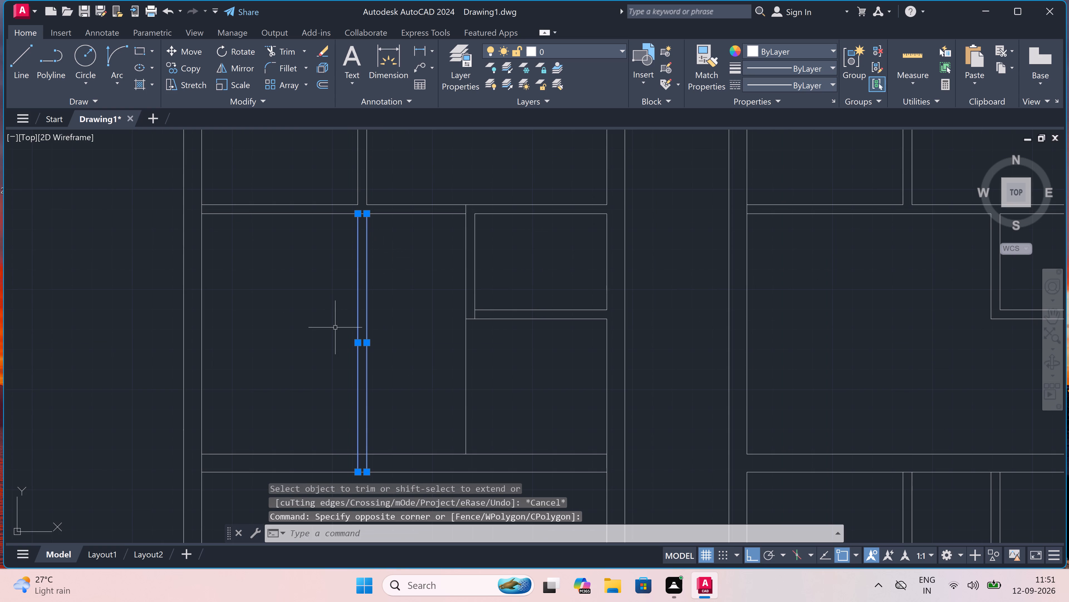
key("Delete")
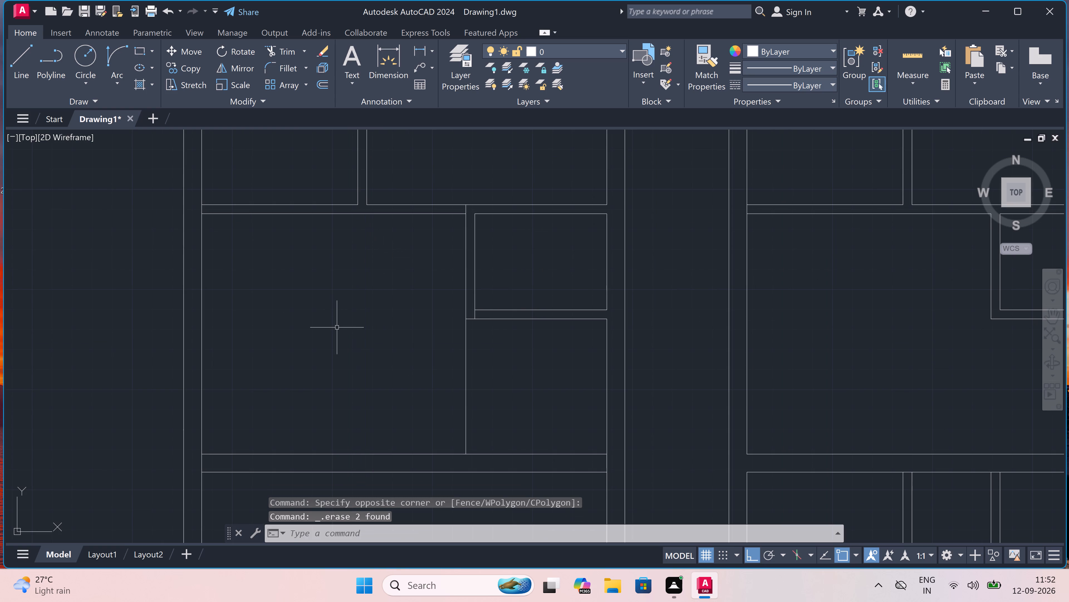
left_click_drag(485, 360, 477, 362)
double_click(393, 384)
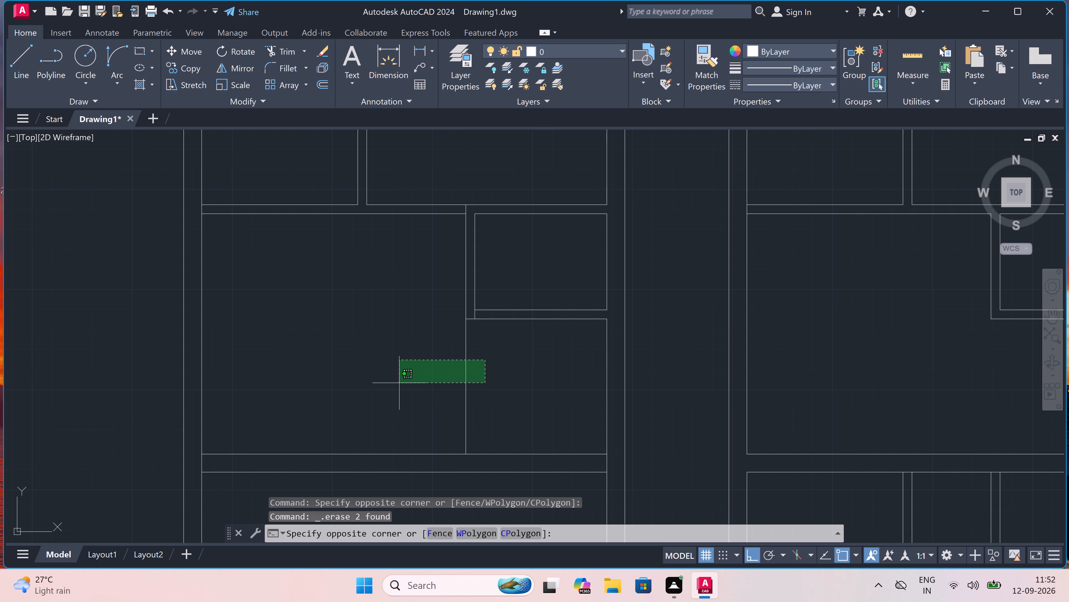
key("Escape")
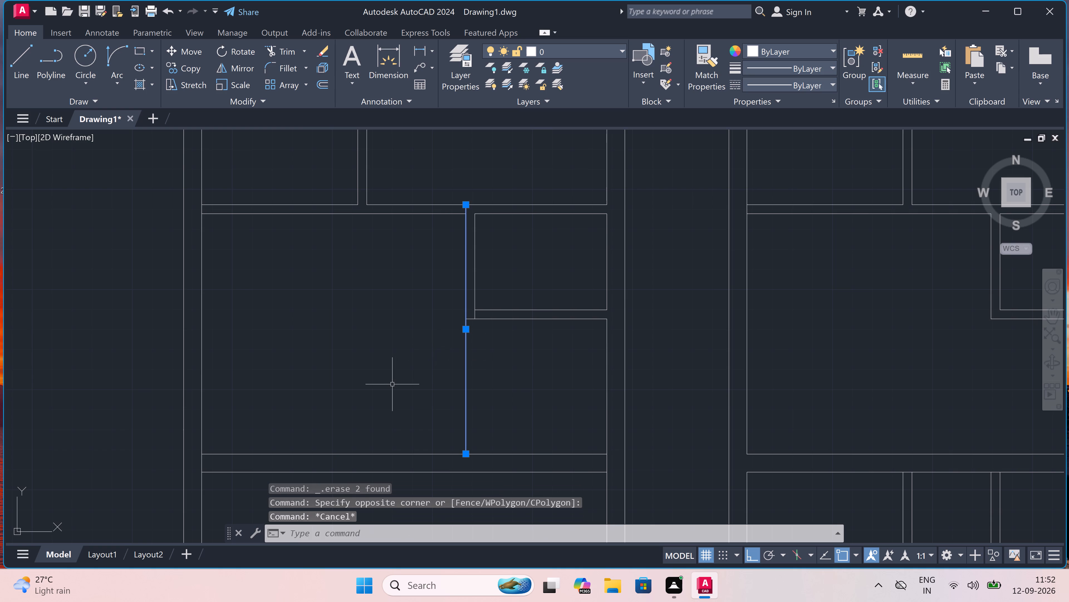
Trim the left-hand small room's outer side wall line where it extends below the room's bottom wall.
key("t")
key("r")
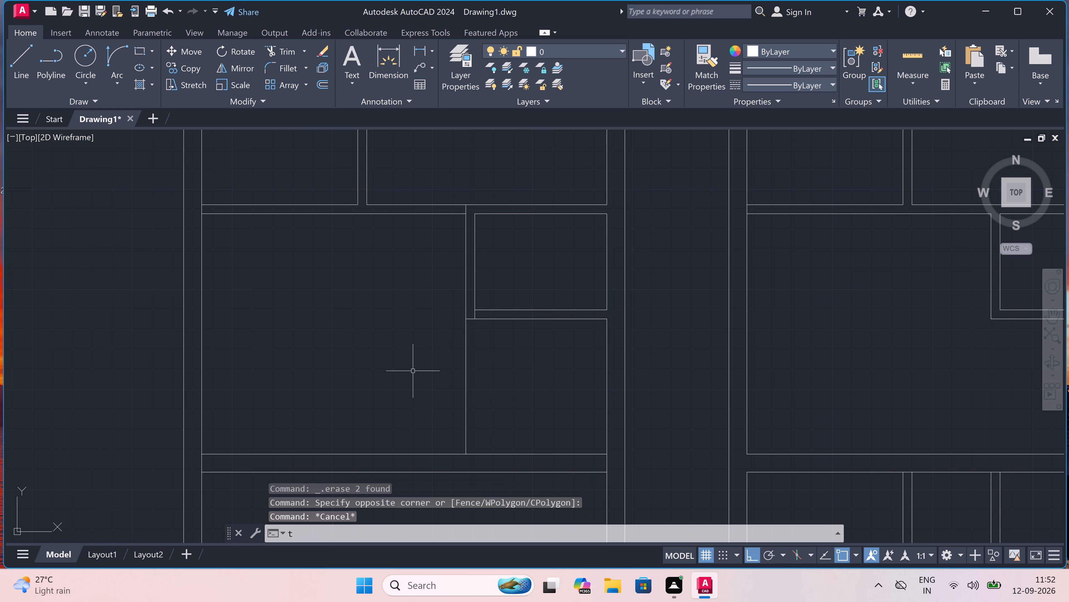
key("space")
left_click(458, 366)
left_click(486, 355)
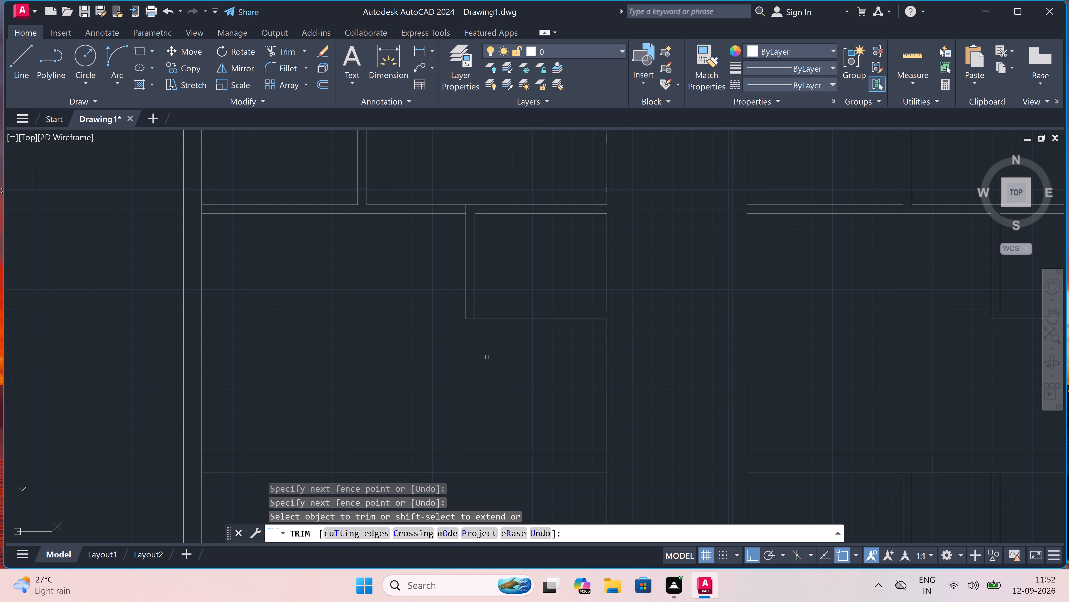
key("Escape")
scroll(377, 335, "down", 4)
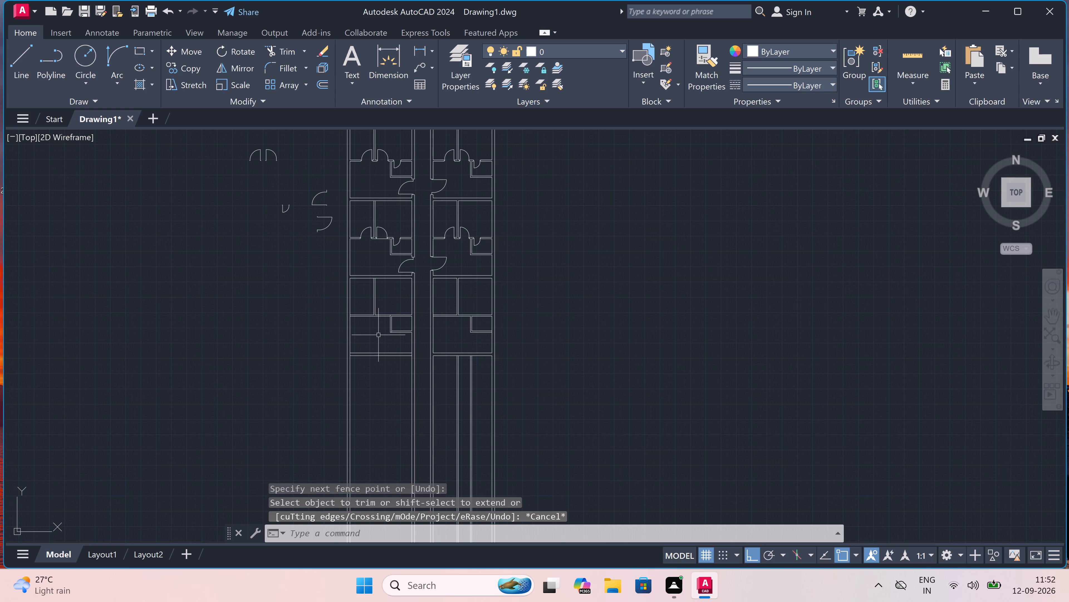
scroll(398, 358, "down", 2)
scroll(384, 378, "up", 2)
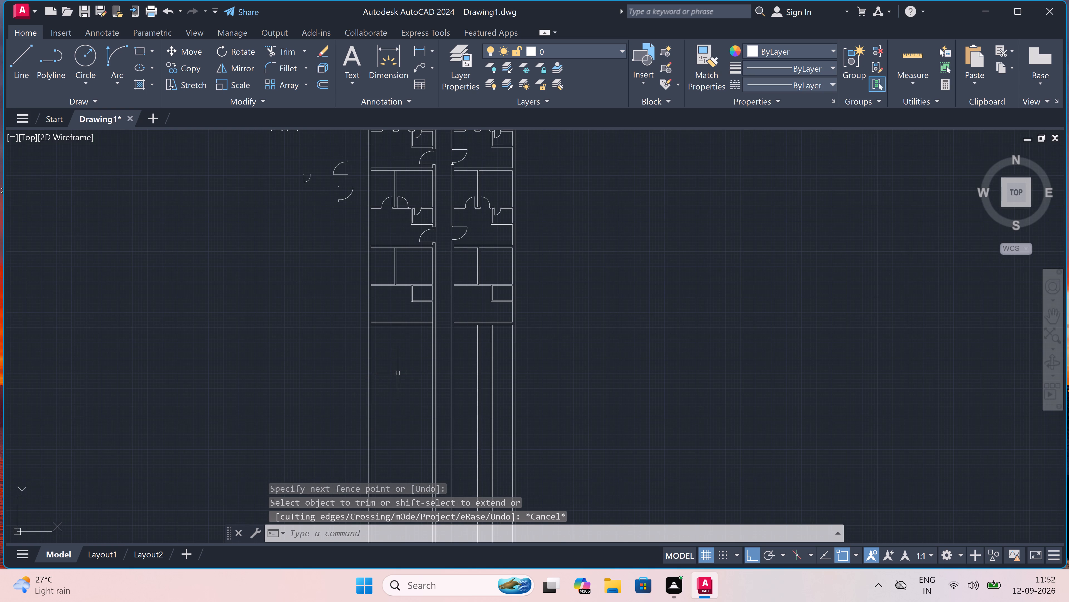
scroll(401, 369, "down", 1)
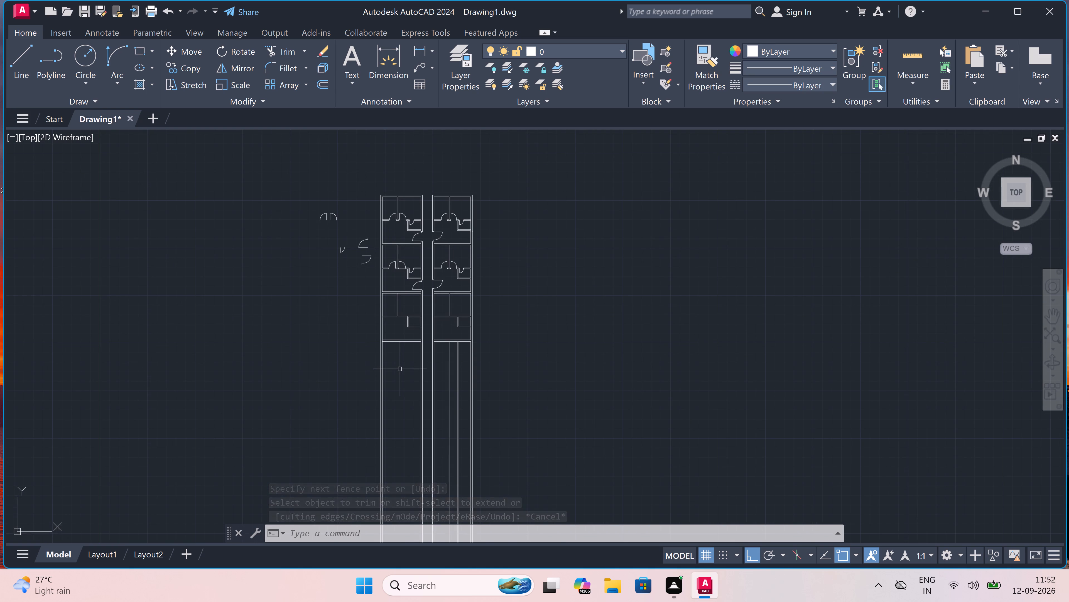
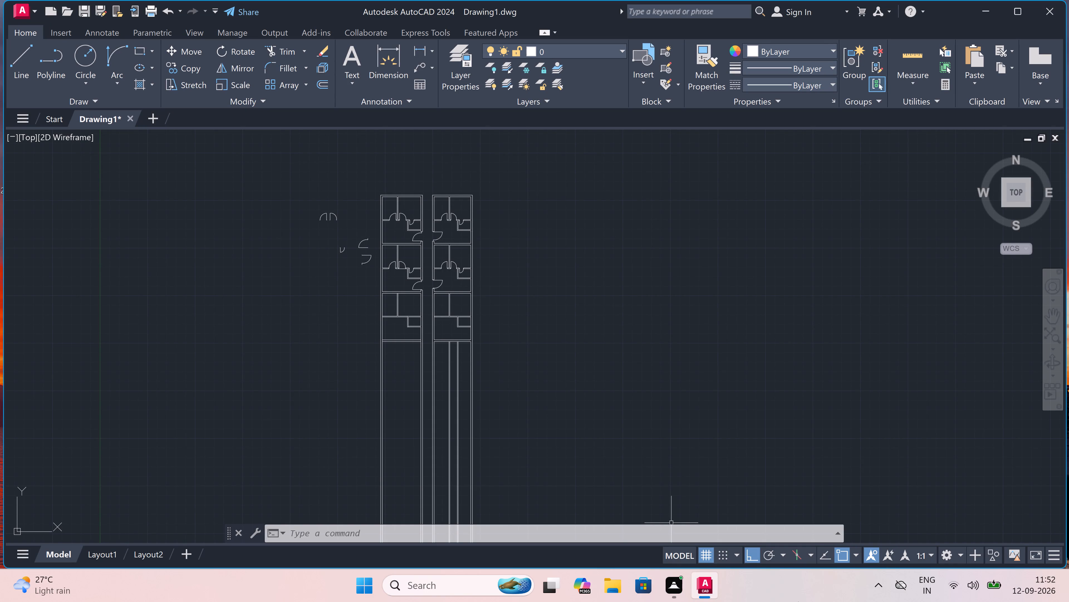
Offset the top inner wall line of the fourth right-hand unit 10' downward for its horizontal partition.
scroll(415, 373, "up", 4)
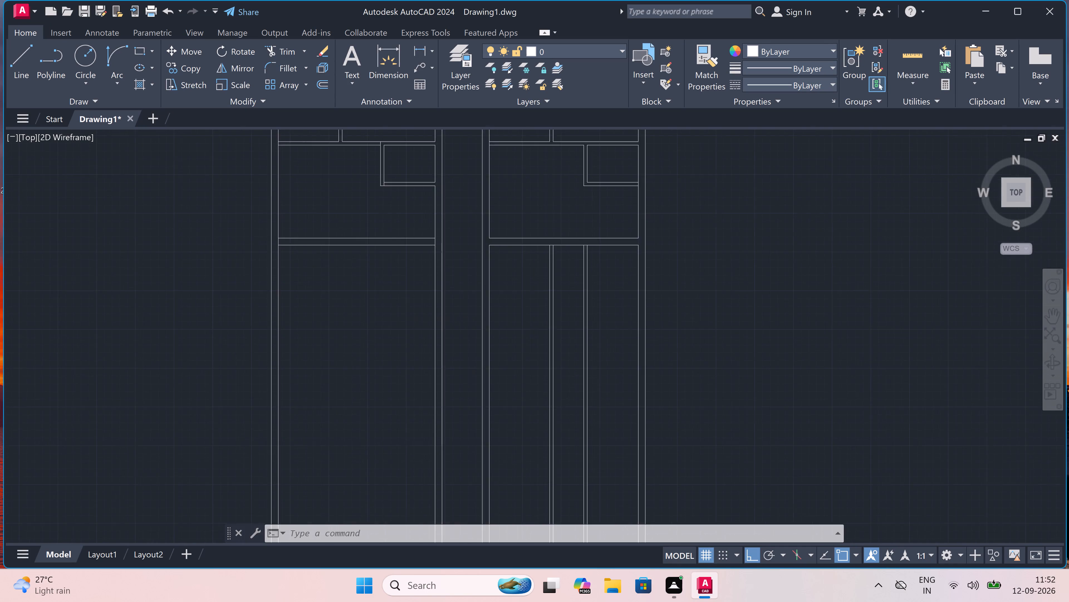
scroll(413, 372, "down", 1)
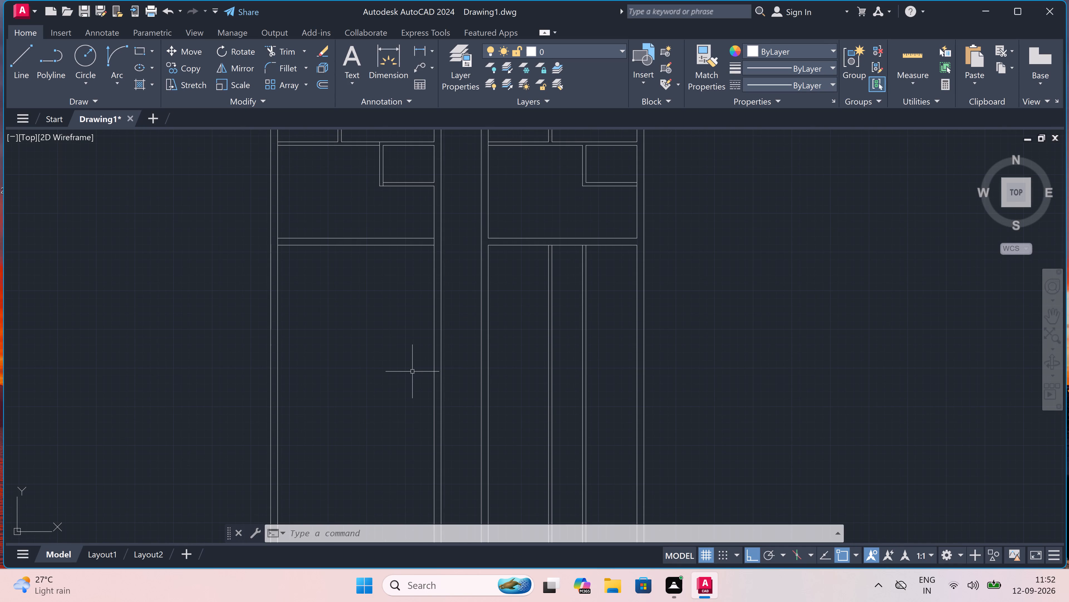
type("o")
key("space")
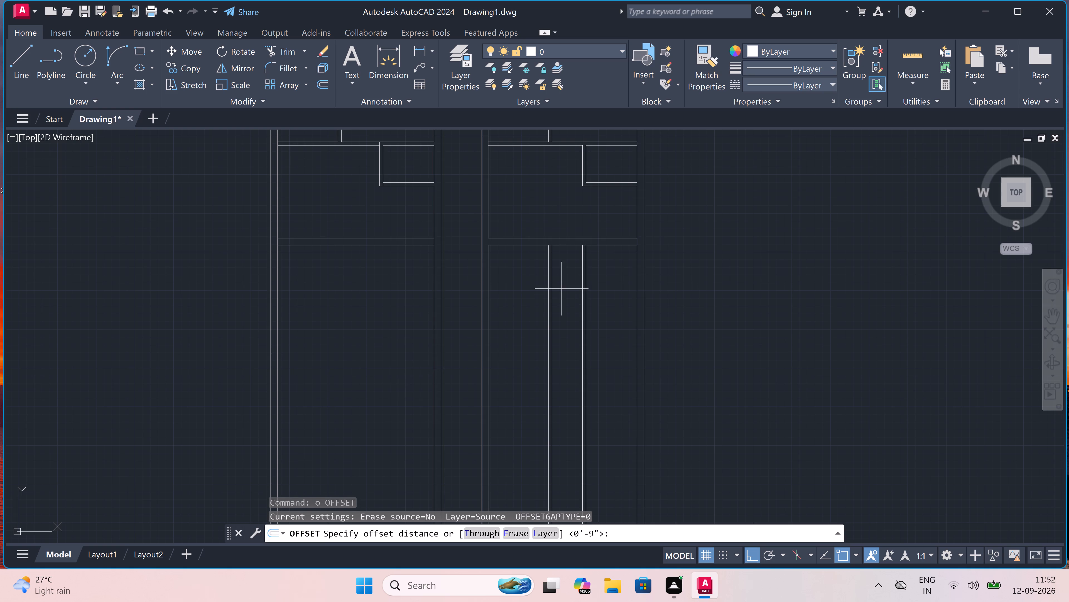
scroll(562, 283, "up", 2)
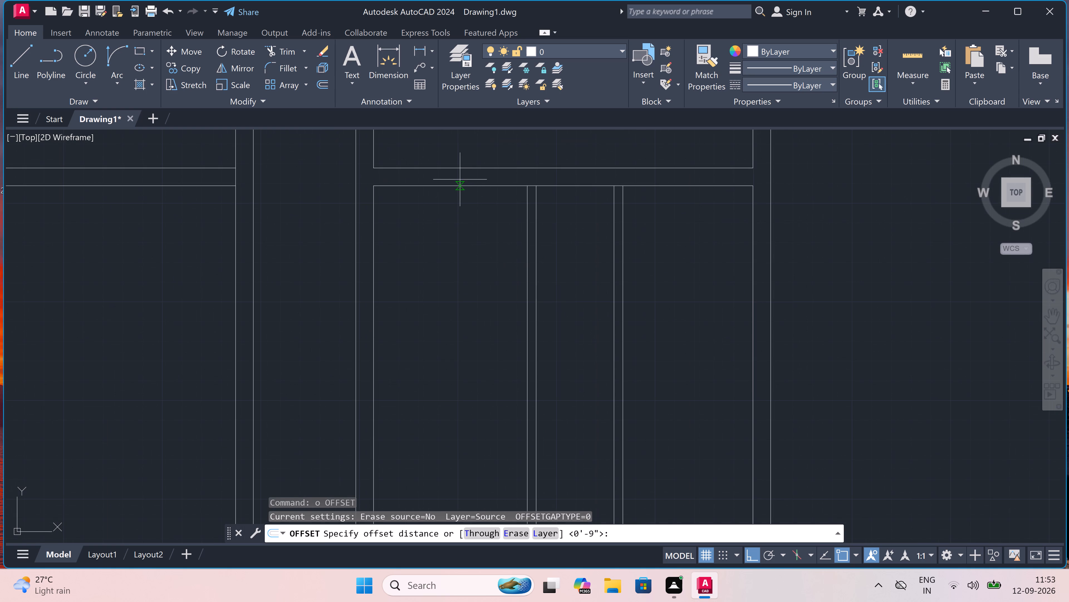
left_click_drag(459, 184, 459, 232)
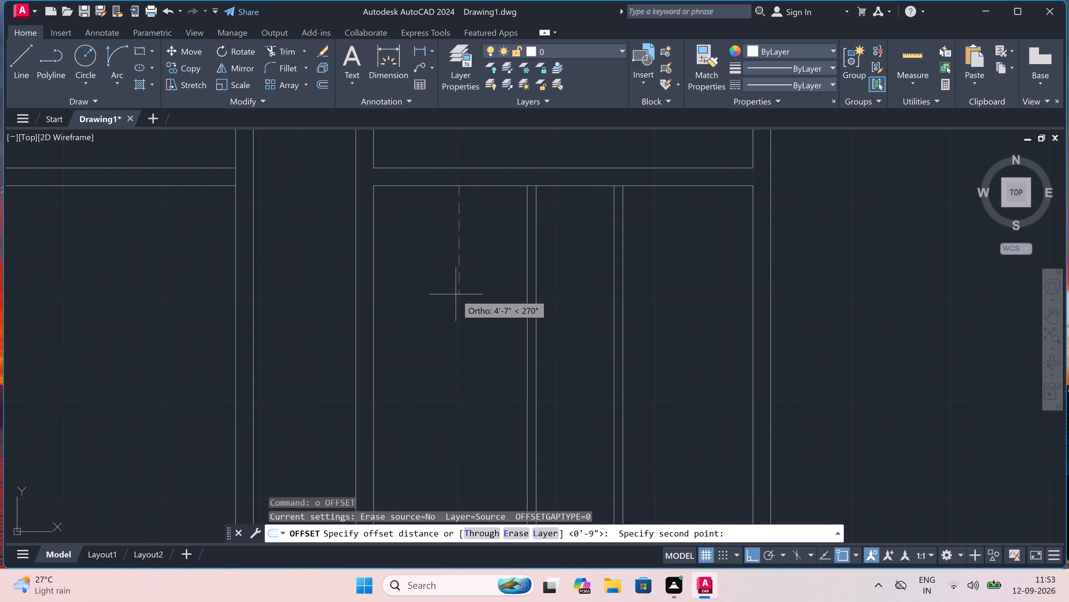
type("10'")
key("space")
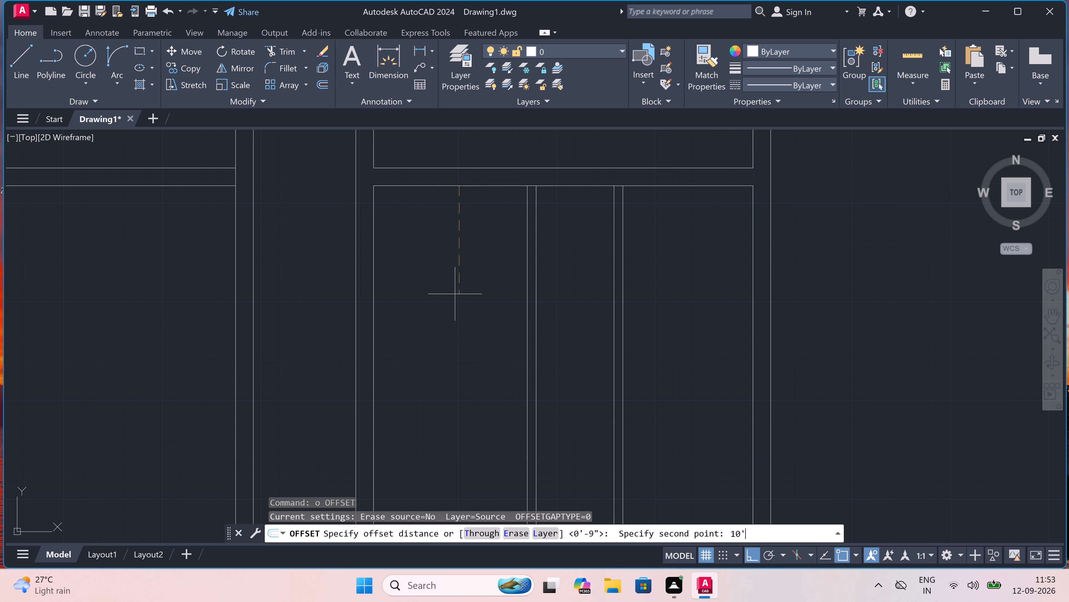
left_click(478, 186)
left_click(467, 283)
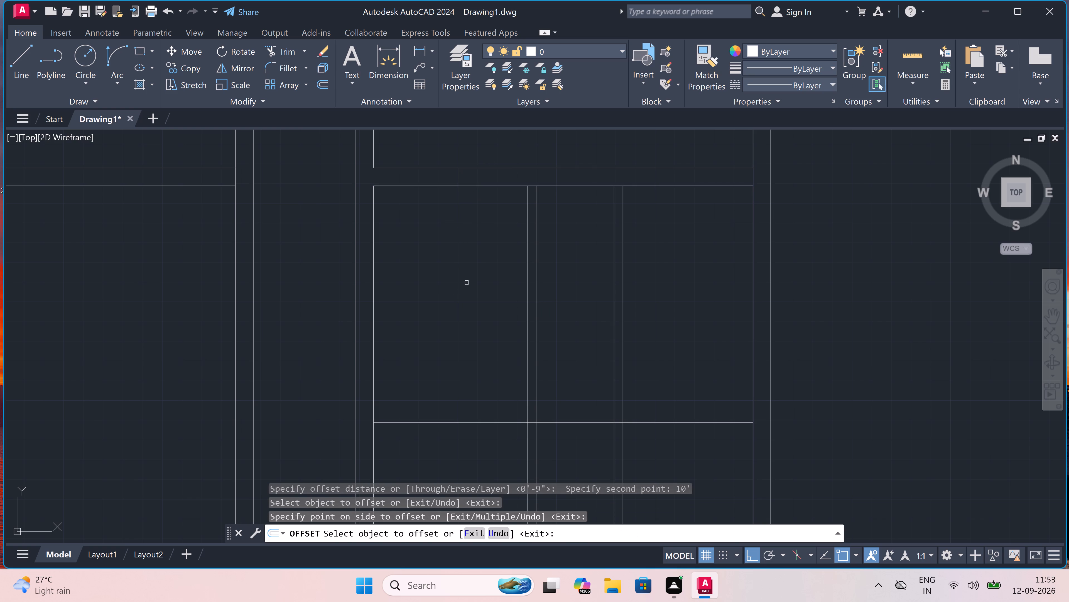
key("Escape")
Offset the new horizontal partition line 4.5" downward to give the partition its thickness in the fourth right-hand unit.
key("space")
scroll(467, 407, "down", 2)
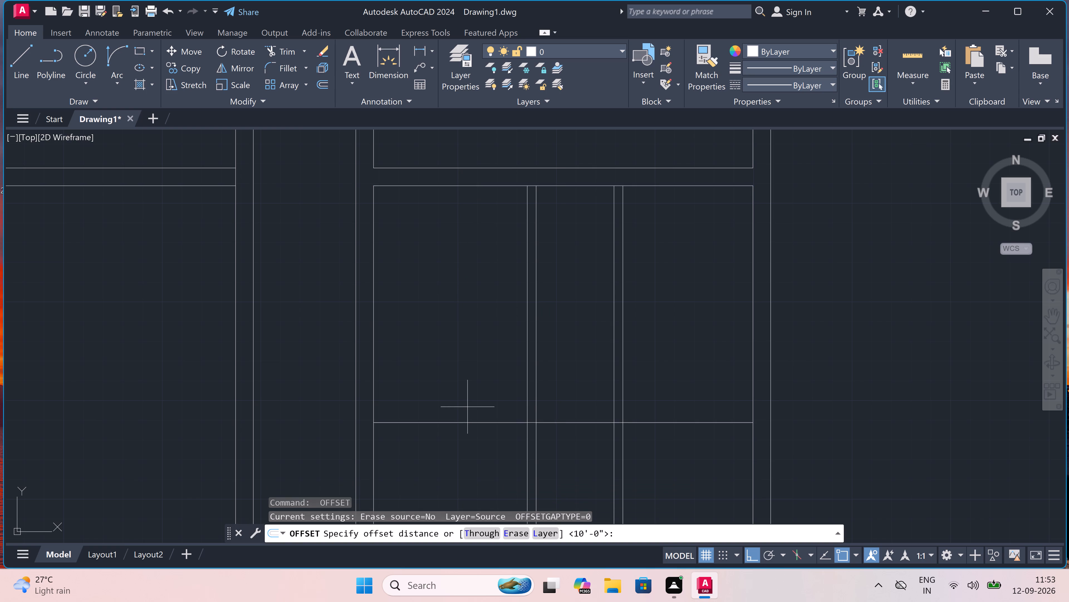
scroll(467, 407, "down", 2)
scroll(469, 426, "up", 3)
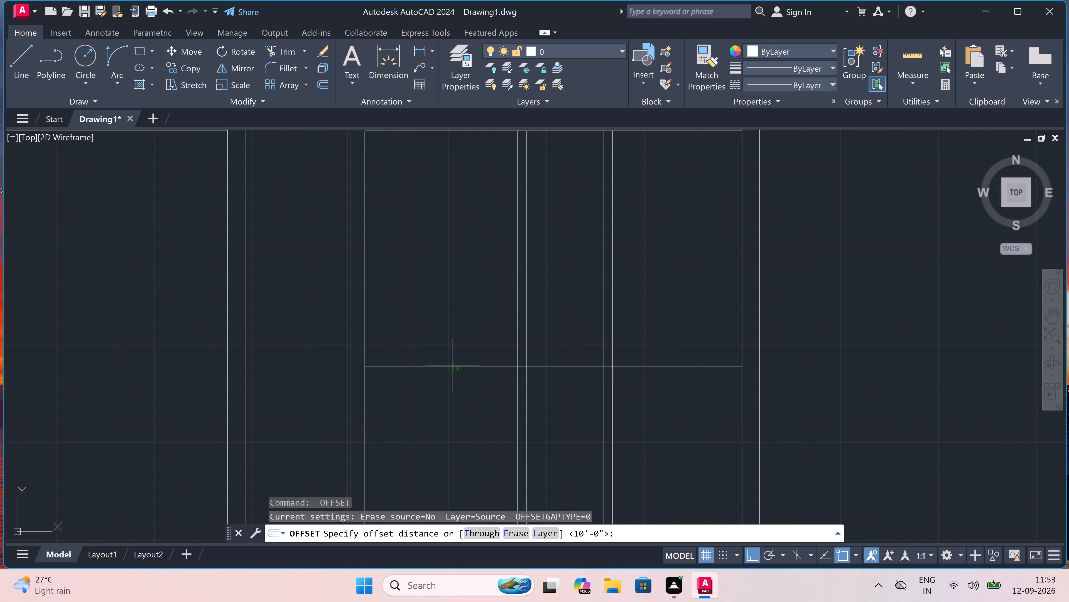
left_click(456, 366)
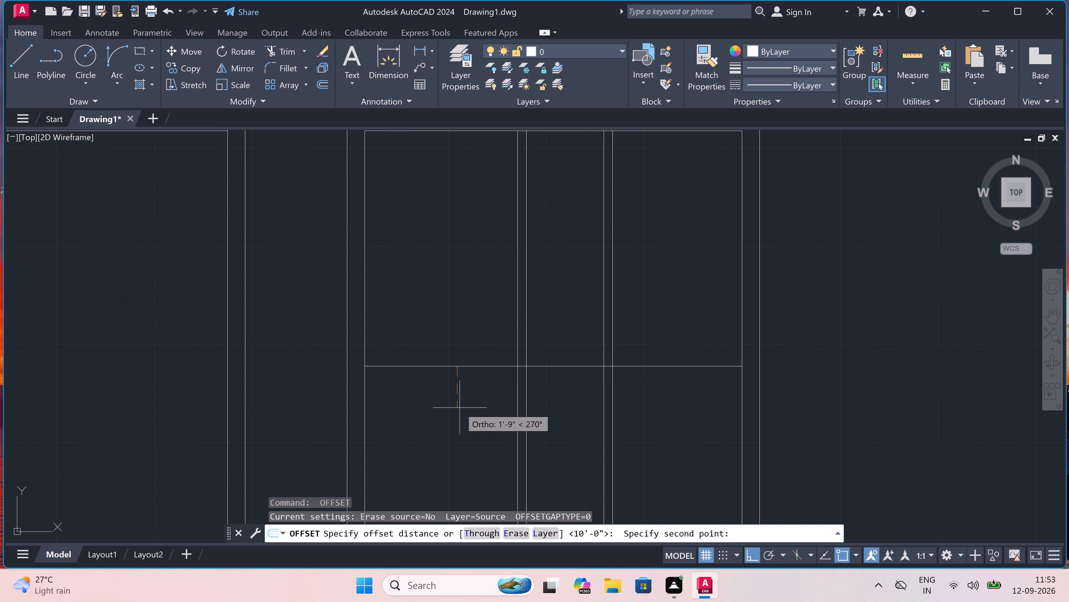
type("4.5\"")
key("space")
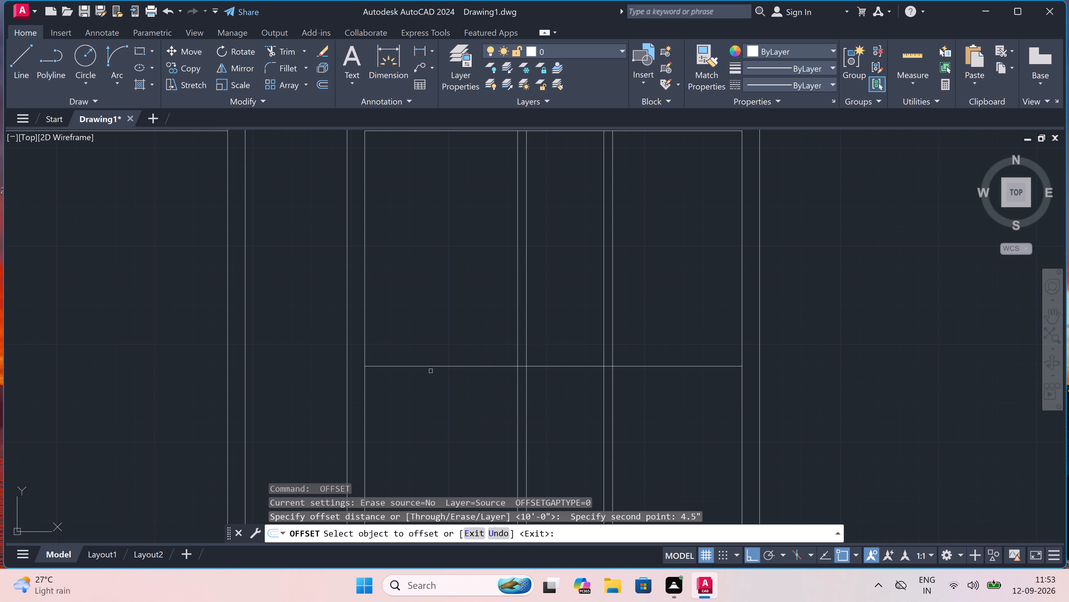
left_click(422, 367)
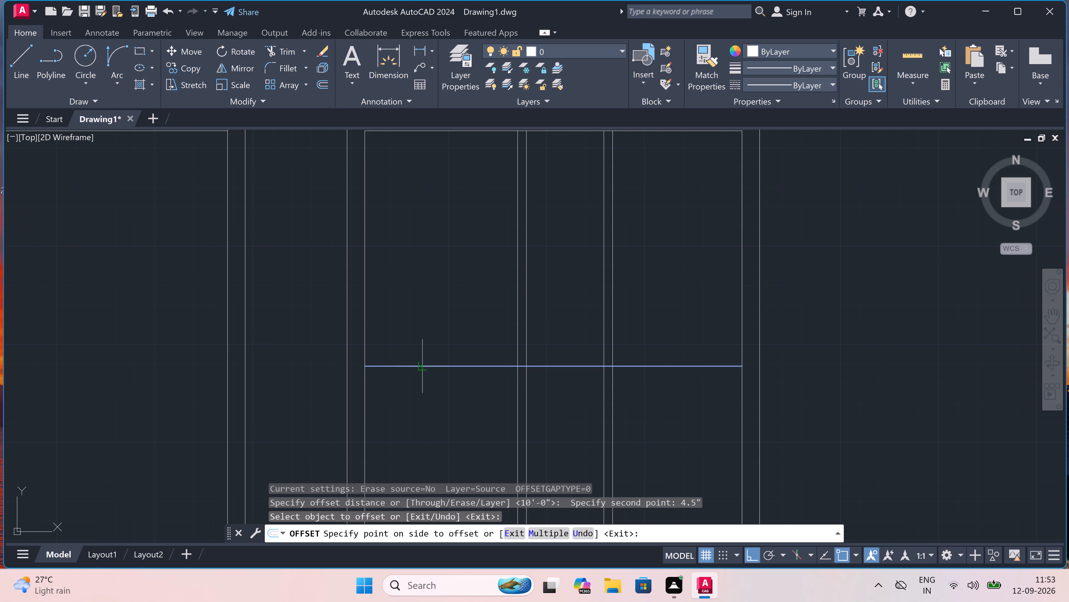
left_click(414, 401)
key("Escape")
Offset the horizontal partition's lower line 10' downward to place the fourth right-hand unit's bottom wall line.
key("space")
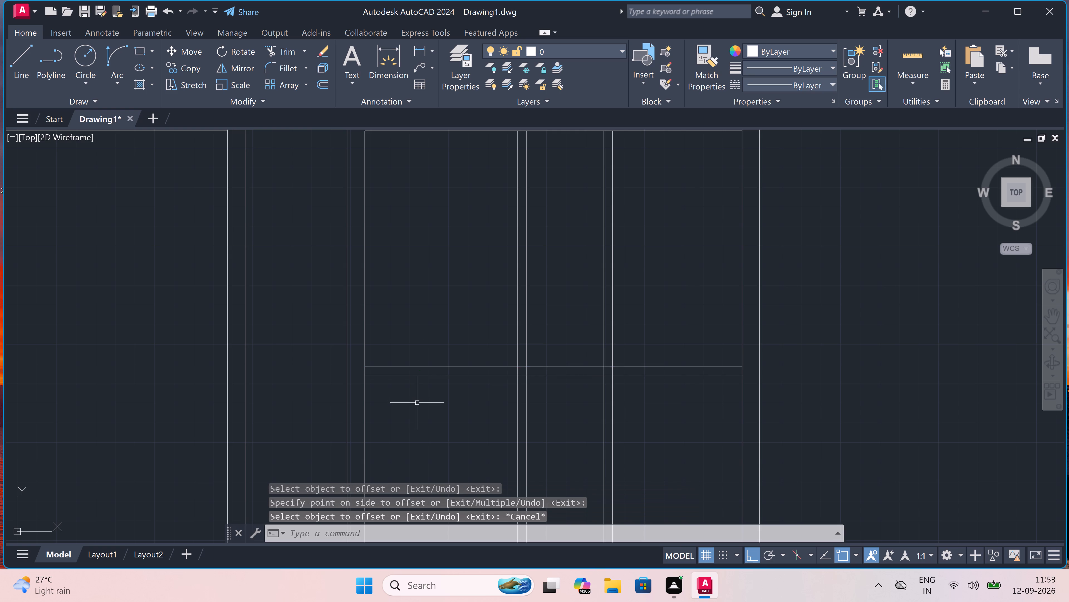
scroll(419, 404, "down", 3)
scroll(512, 417, "up", 2)
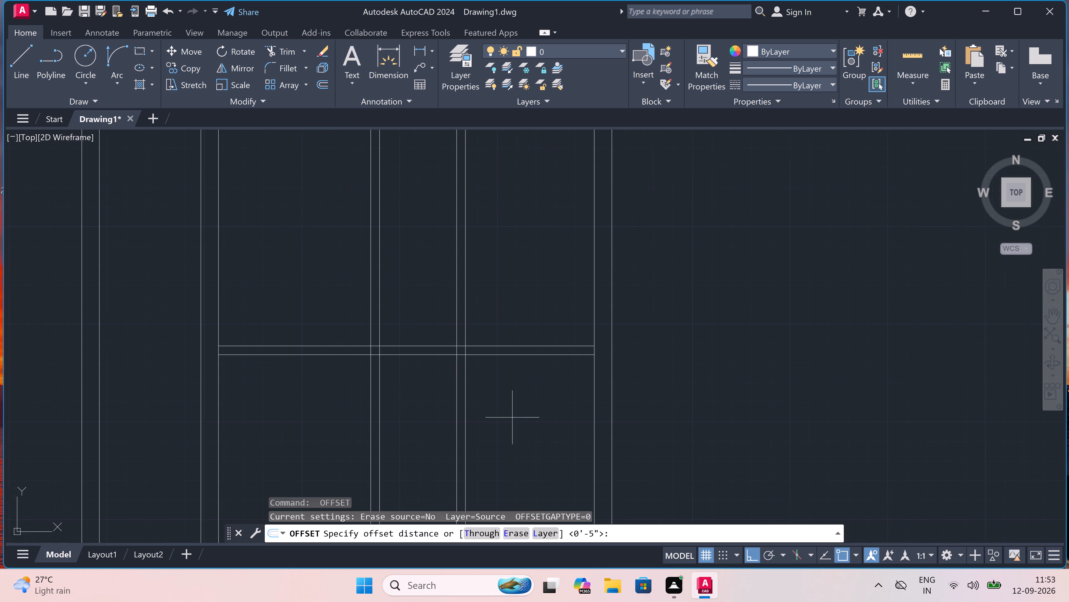
scroll(545, 411, "down", 3)
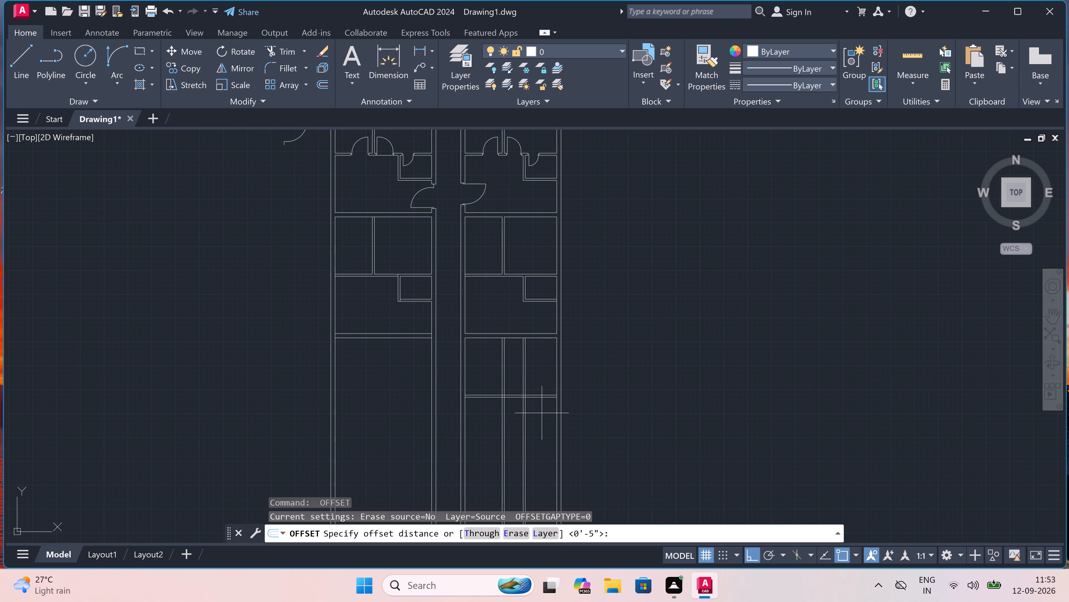
scroll(461, 419, "up", 3)
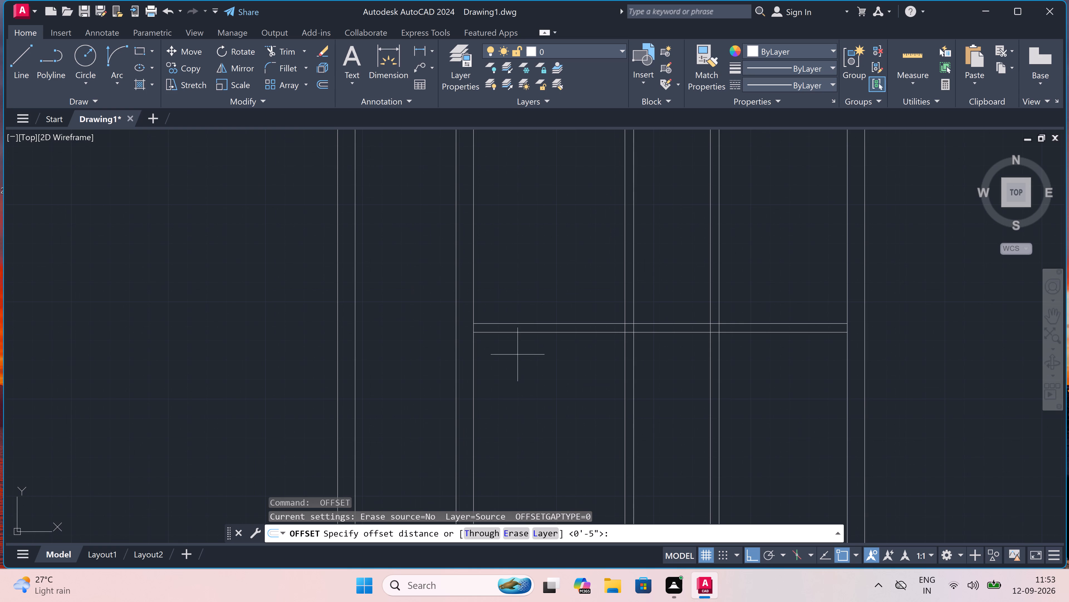
left_click_drag(521, 333, 521, 338)
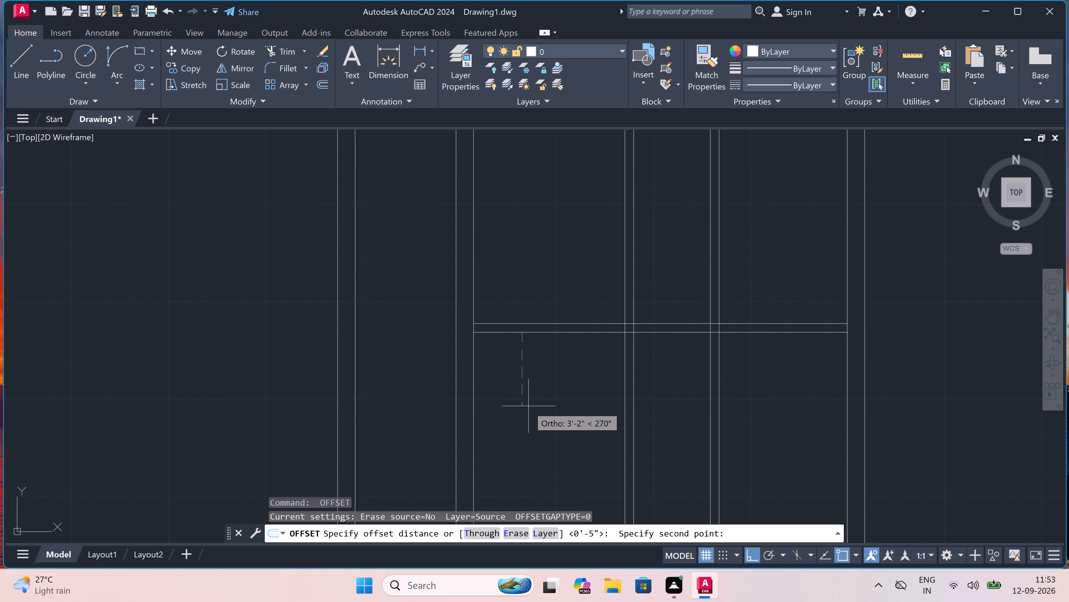
type("10'")
key("space")
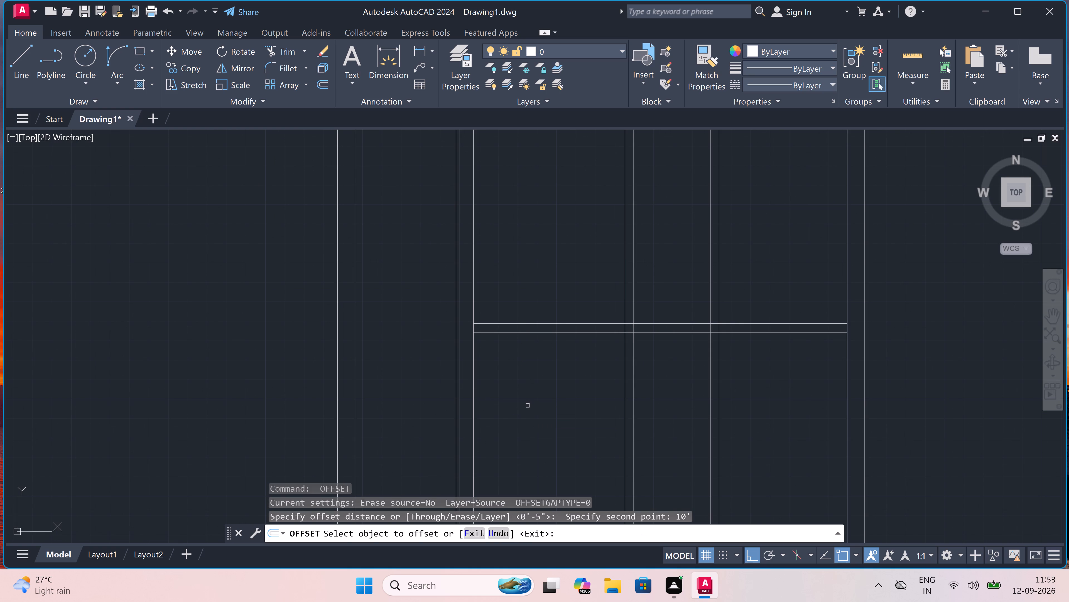
left_click(530, 333)
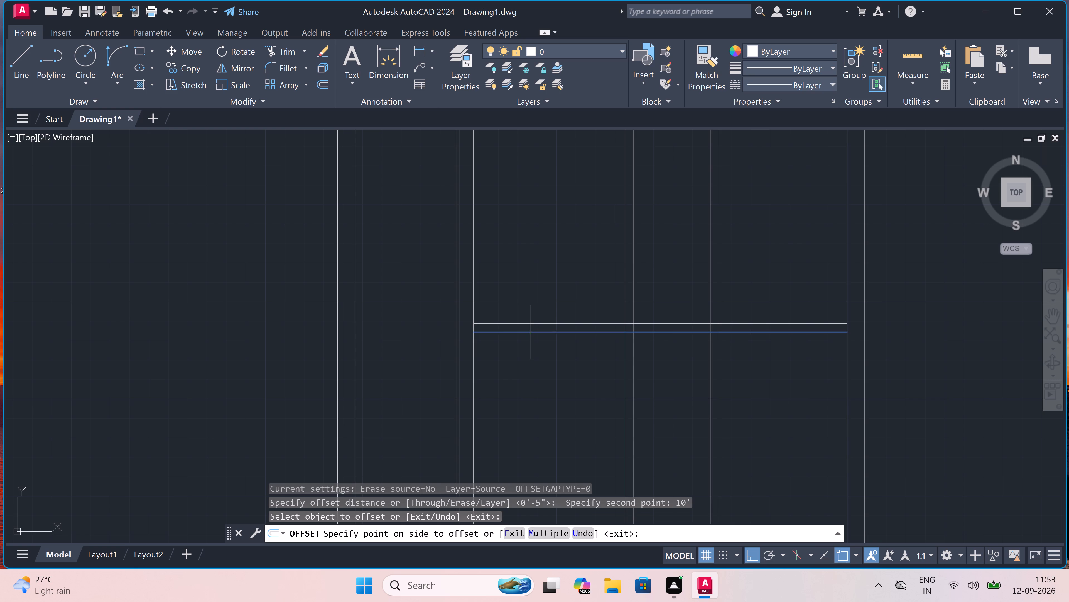
left_click(526, 368)
scroll(526, 368, "down", 5)
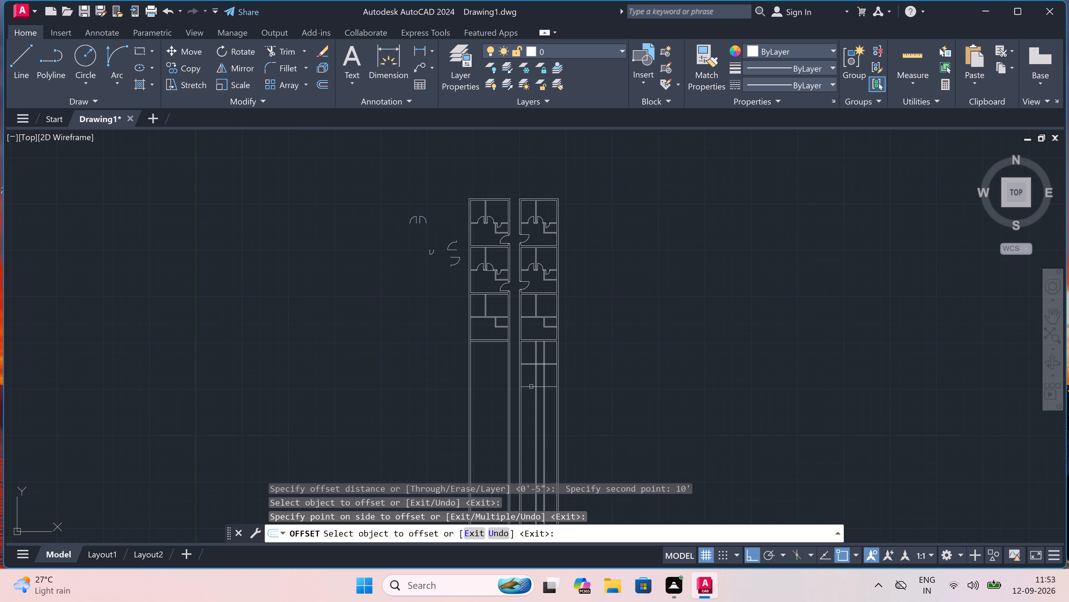
scroll(531, 387, "up", 5)
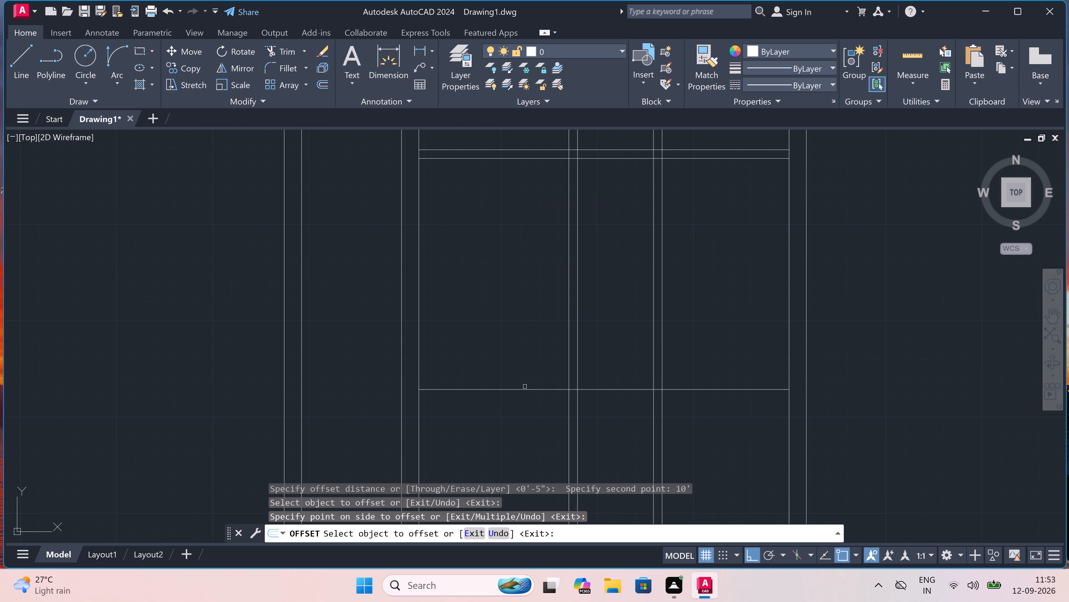
key("Escape")
Offset the fourth right-hand unit's new bottom wall line 4.5" downward to form the wall thickness.
key("space")
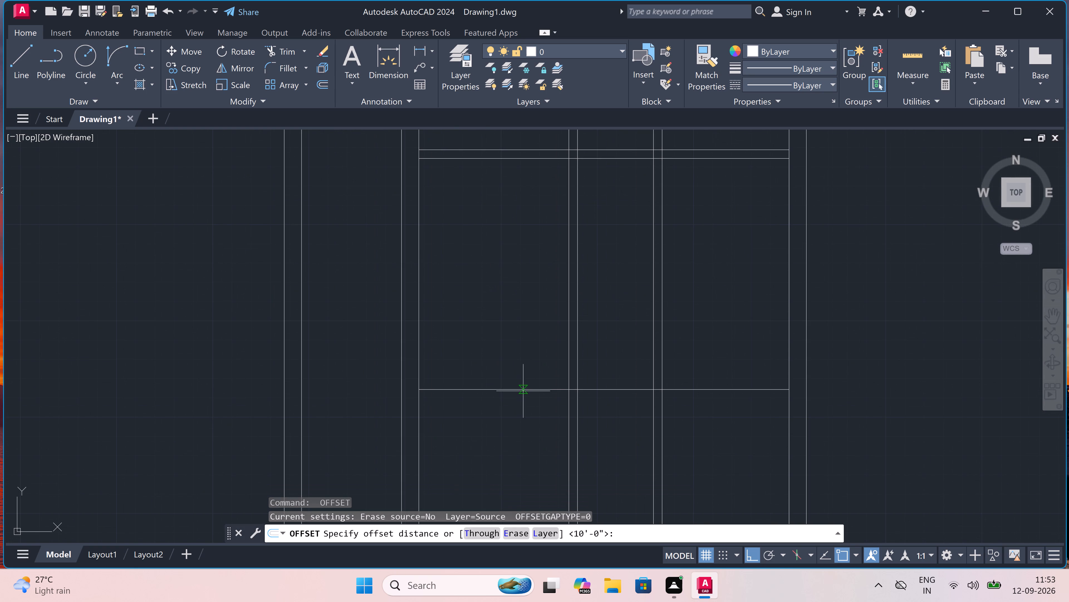
left_click(524, 390)
type("4.5\"")
key("space")
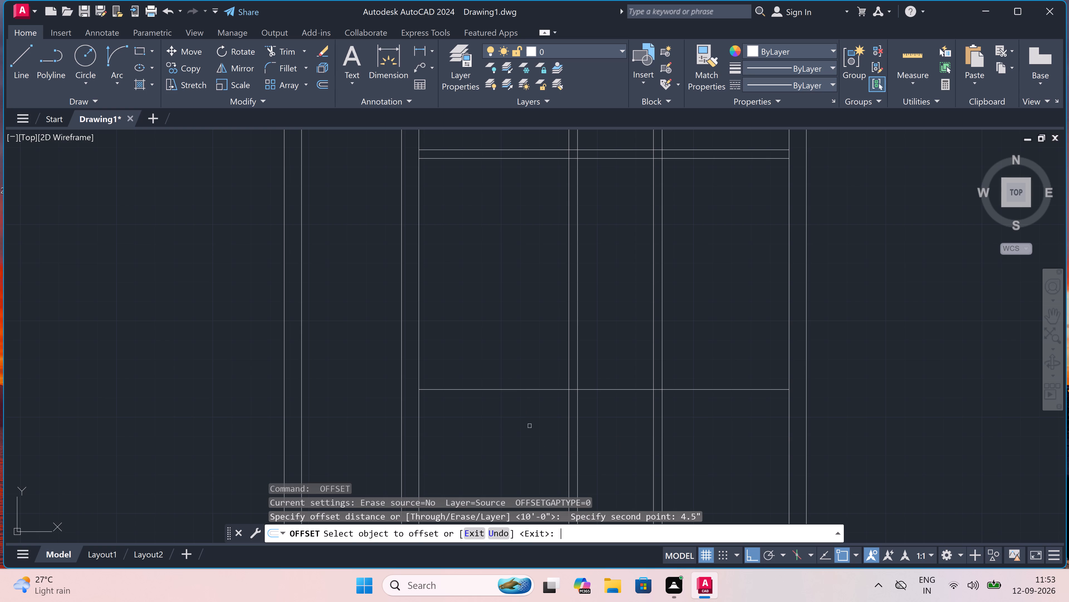
left_click(507, 390)
left_click(506, 402)
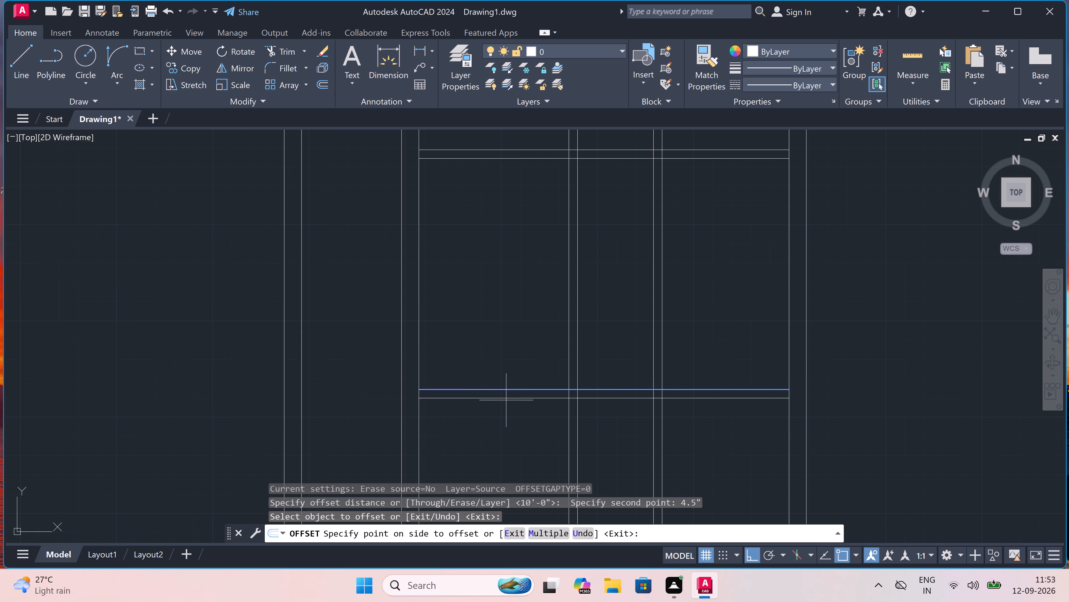
key("Escape")
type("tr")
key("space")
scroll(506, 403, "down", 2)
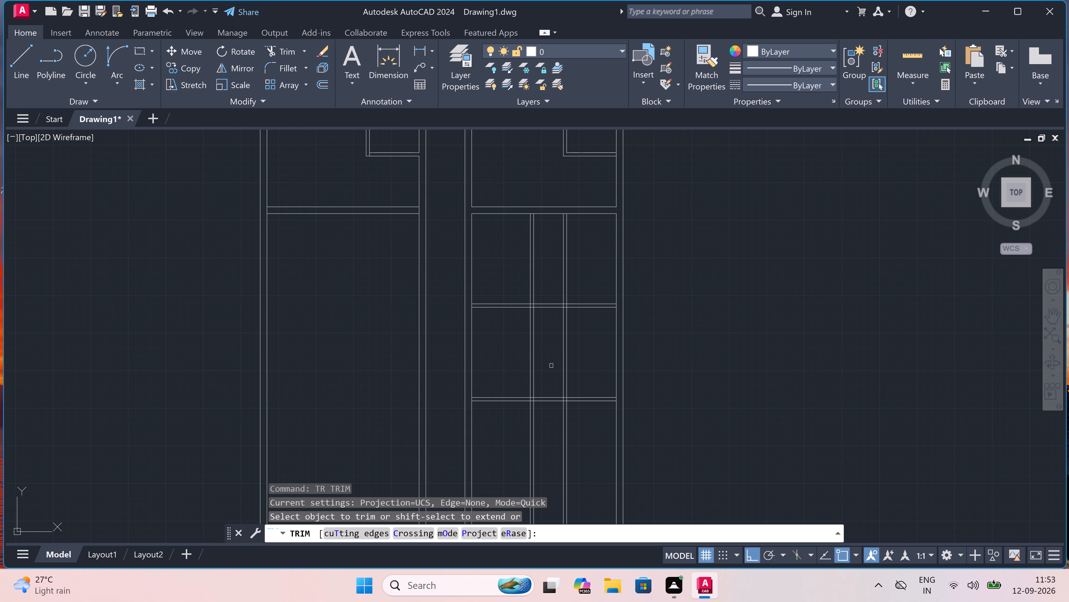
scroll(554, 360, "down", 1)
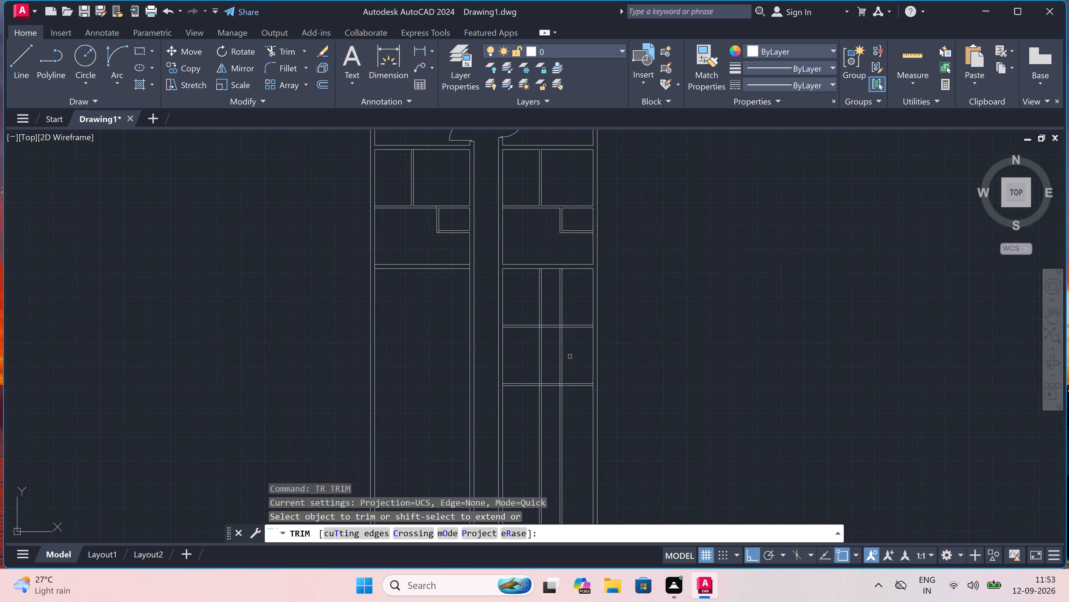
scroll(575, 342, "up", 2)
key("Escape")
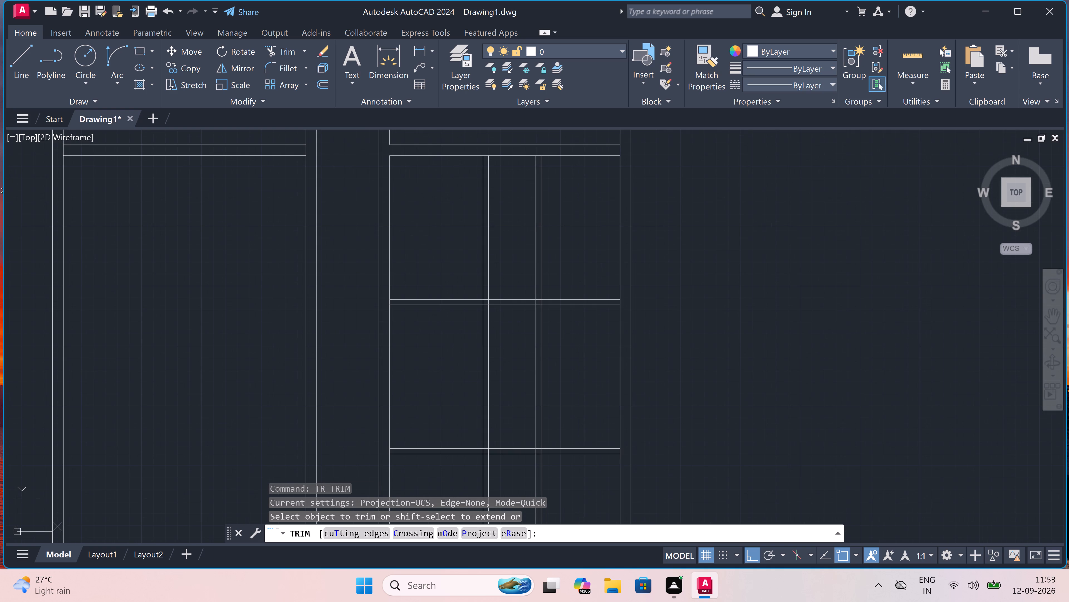
Offset the horizontal partition's lower line 4' downward for the small room's bottom wall in the fourth right-hand unit.
scroll(580, 324, "up", 1)
type("o")
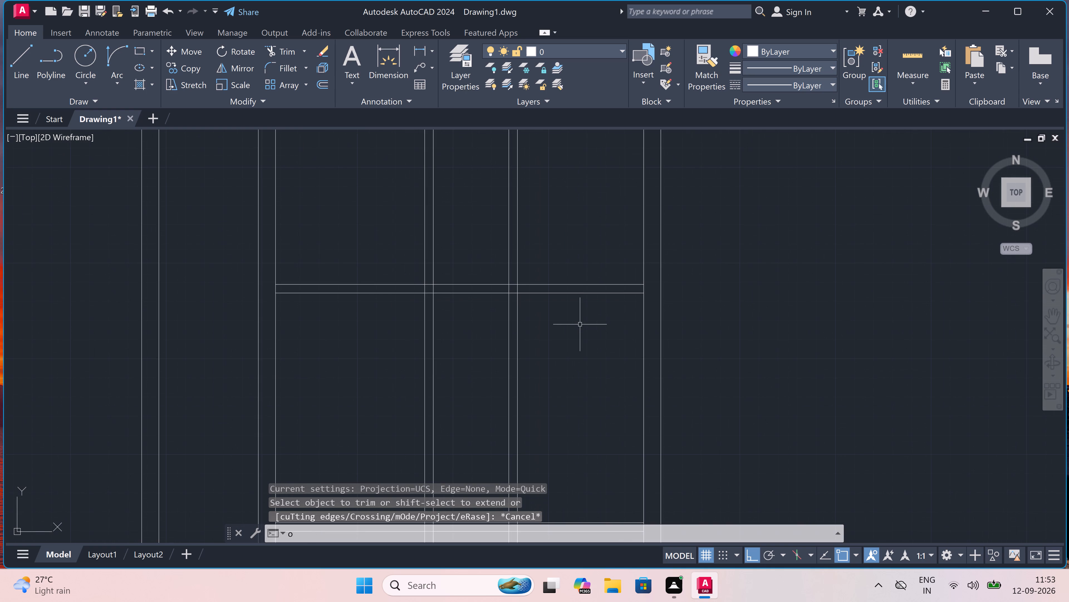
key("space")
left_click(580, 293)
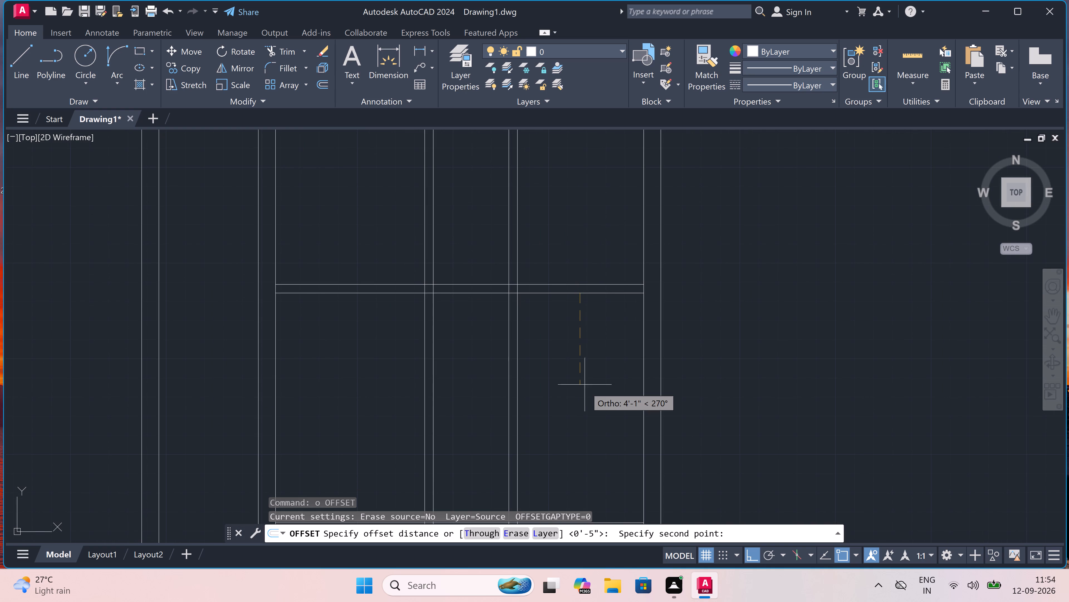
type("4'")
key("space")
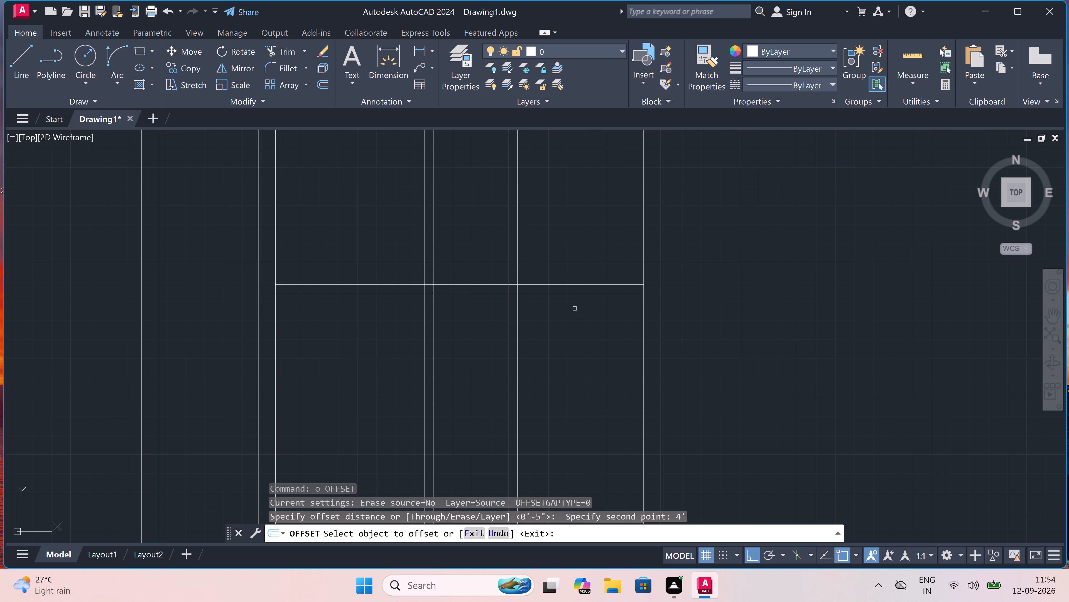
left_click(572, 293)
left_click(574, 328)
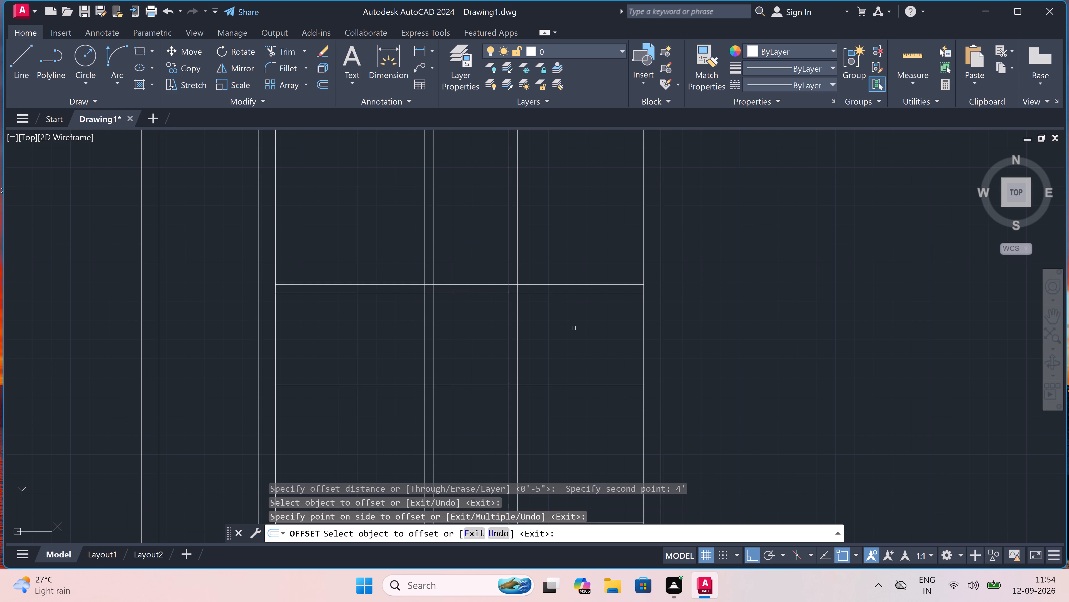
key("Escape")
Offset the small room's bottom wall line 4.5" downward to give the wall its thickness in the fourth right-hand unit.
key("space")
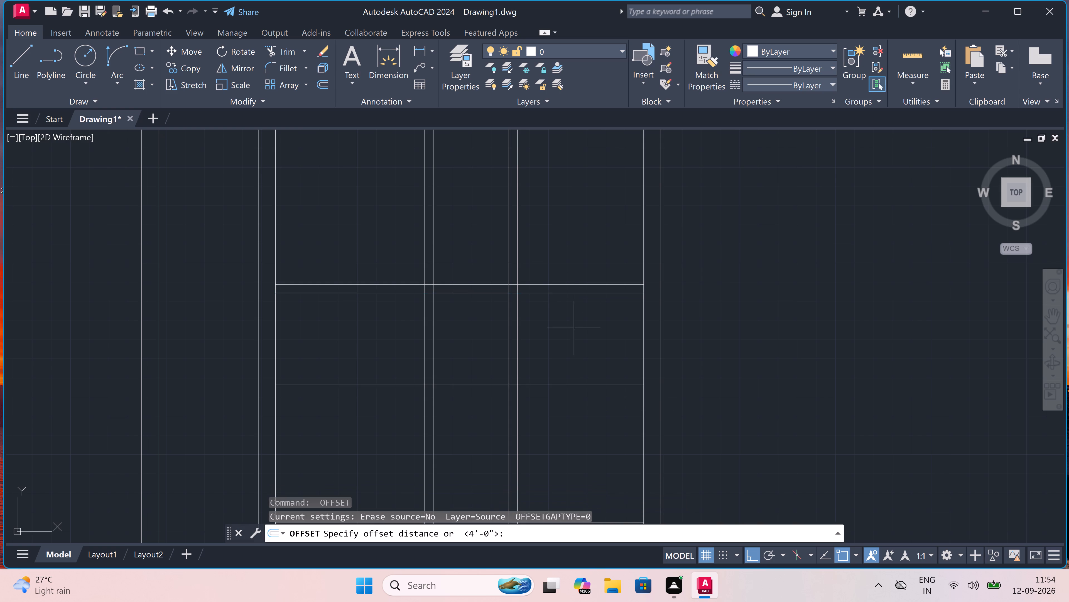
left_click(565, 390)
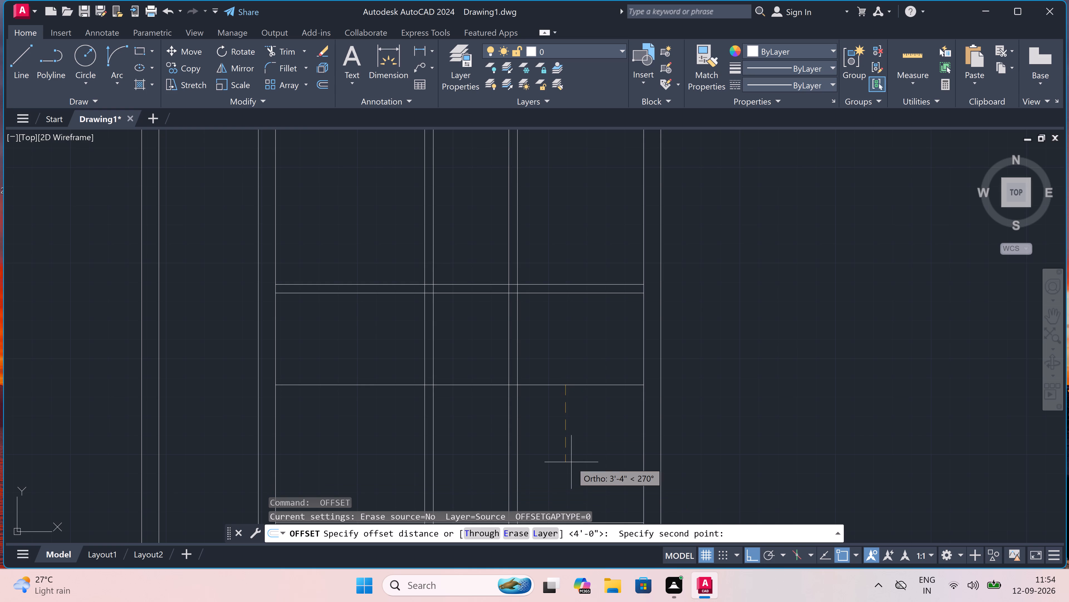
type("4.5")
type("\"")
key("space")
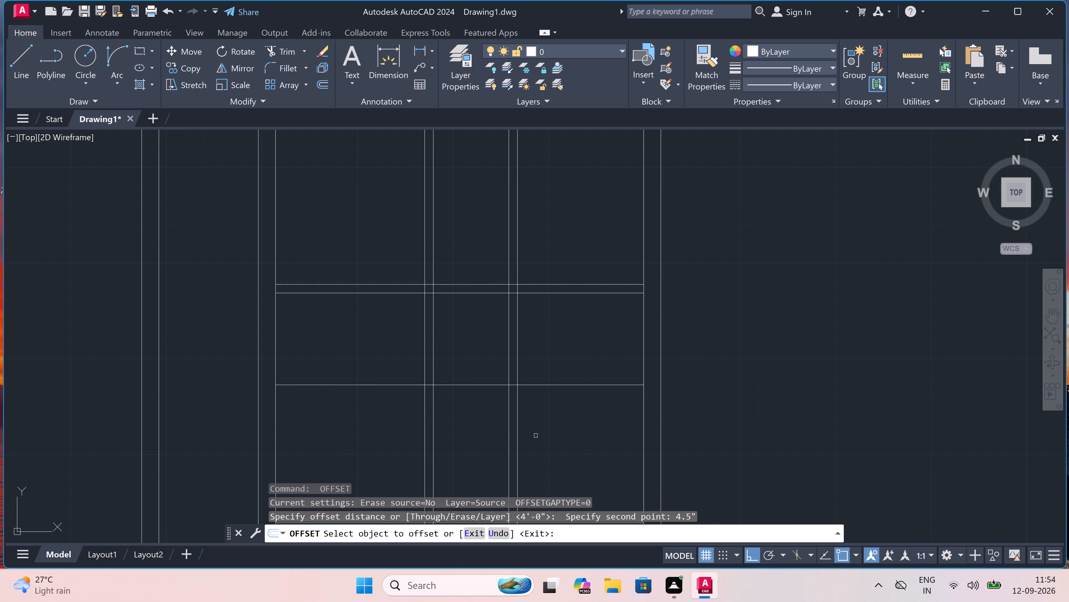
left_click(549, 386)
left_click(554, 402)
key("Escape")
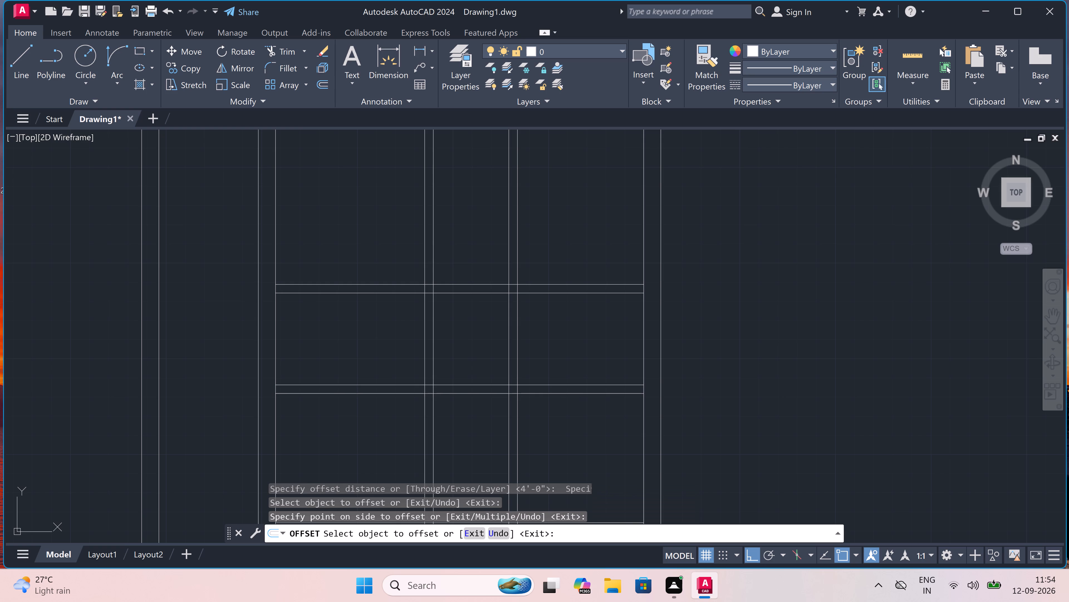
Trim the vertical lines below the small room and the excess vertical and horizontal wall lines beside it, leaving its corner at the inner vertical wall.
type("tr")
key("space")
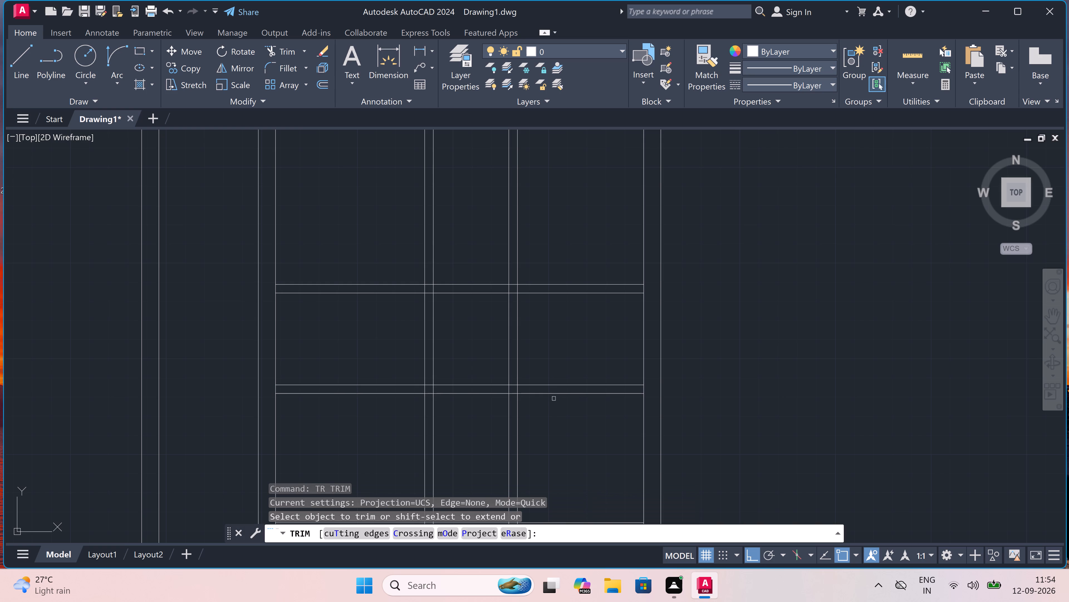
left_click(548, 430)
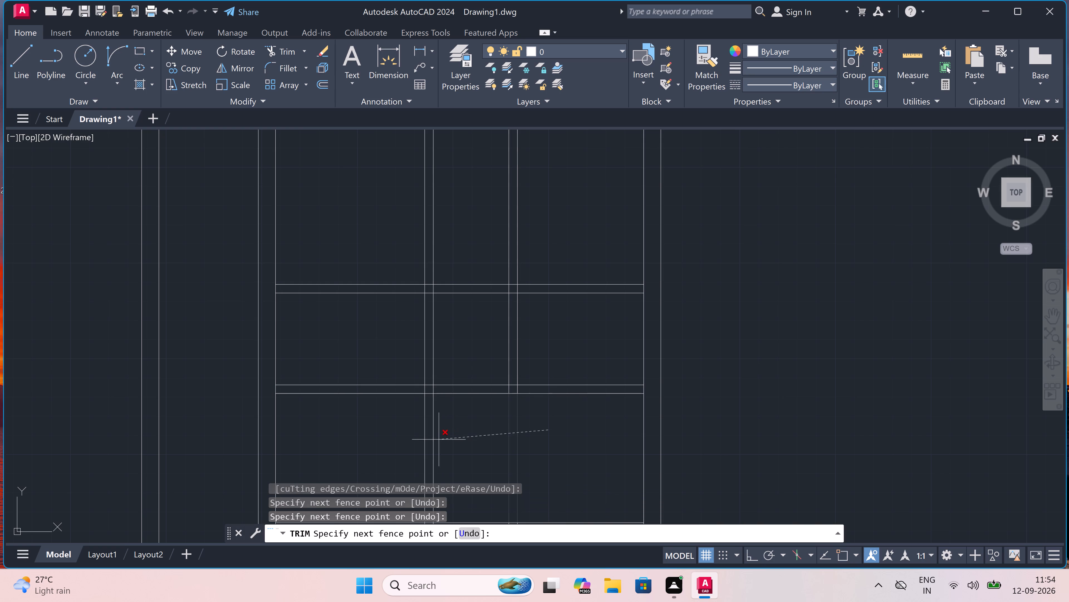
left_click(423, 440)
left_click(421, 435)
left_click(403, 366)
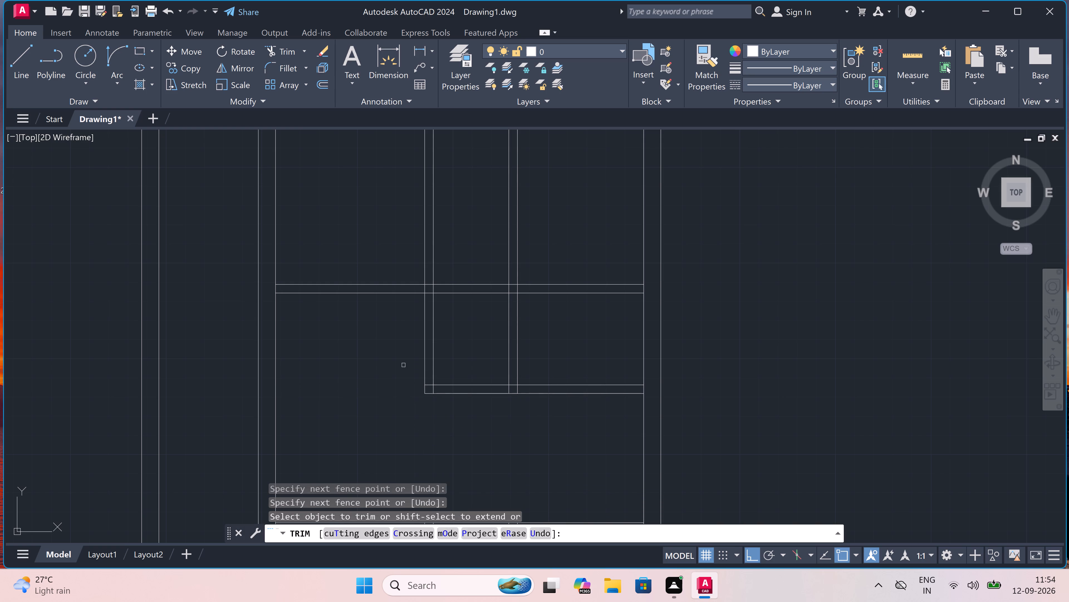
left_click(403, 362)
left_click(446, 338)
left_click(478, 340)
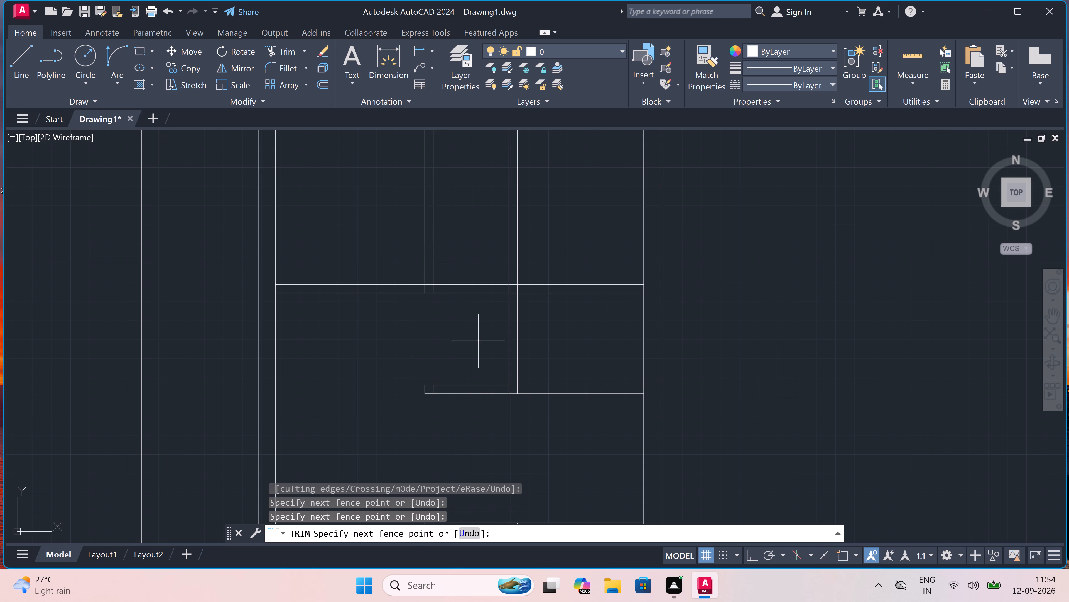
left_click(480, 401)
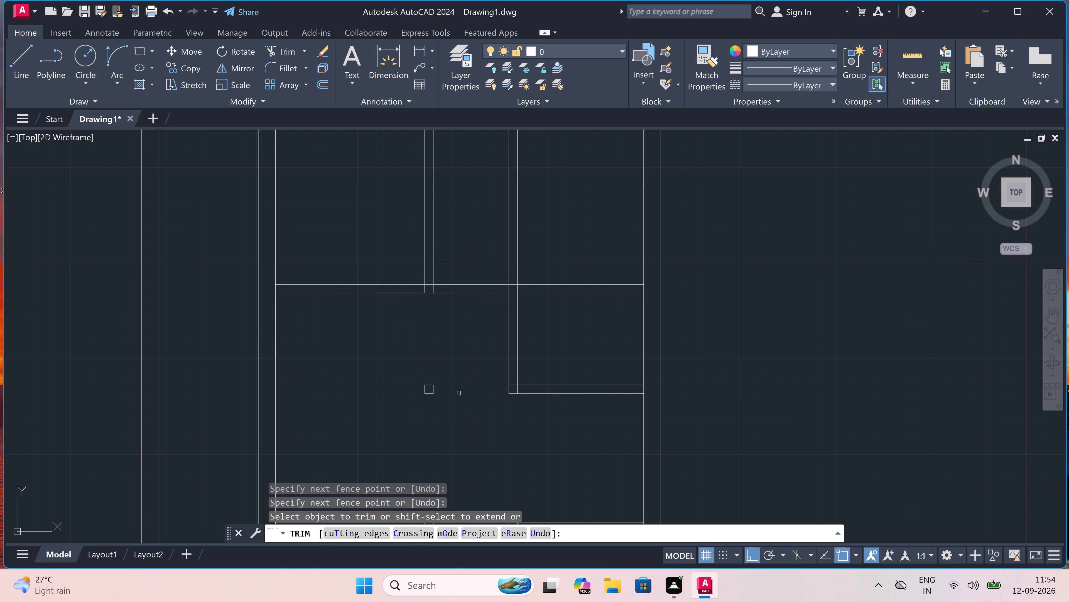
Trim away the leftover square of line fragments beside the small room in the fourth right-hand unit.
scroll(447, 390, "up", 2)
left_click_drag(443, 390, 436, 391)
left_click(357, 388)
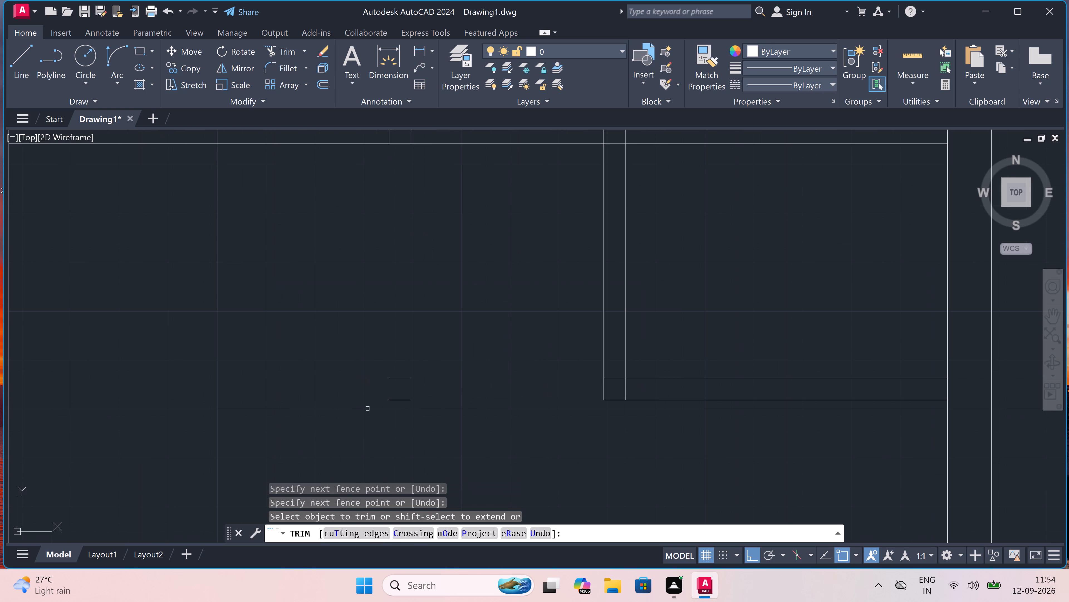
left_click(403, 421)
left_click(403, 368)
scroll(403, 368, "down", 6)
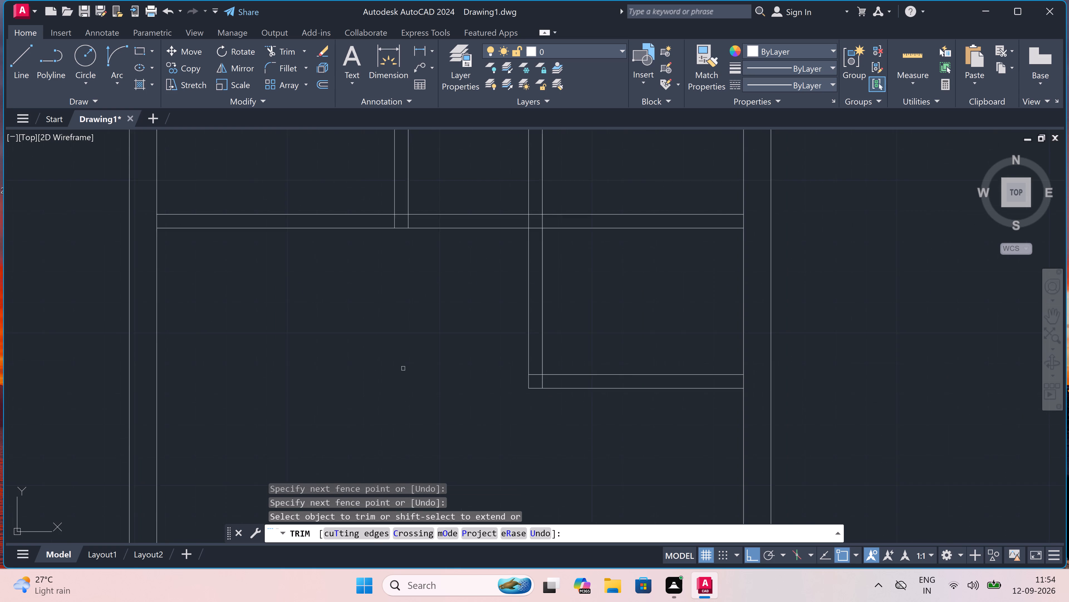
Trim the small room's two vertical wall lines above the horizontal partition in the fourth right-hand unit.
scroll(415, 330, "up", 4)
left_click(415, 330)
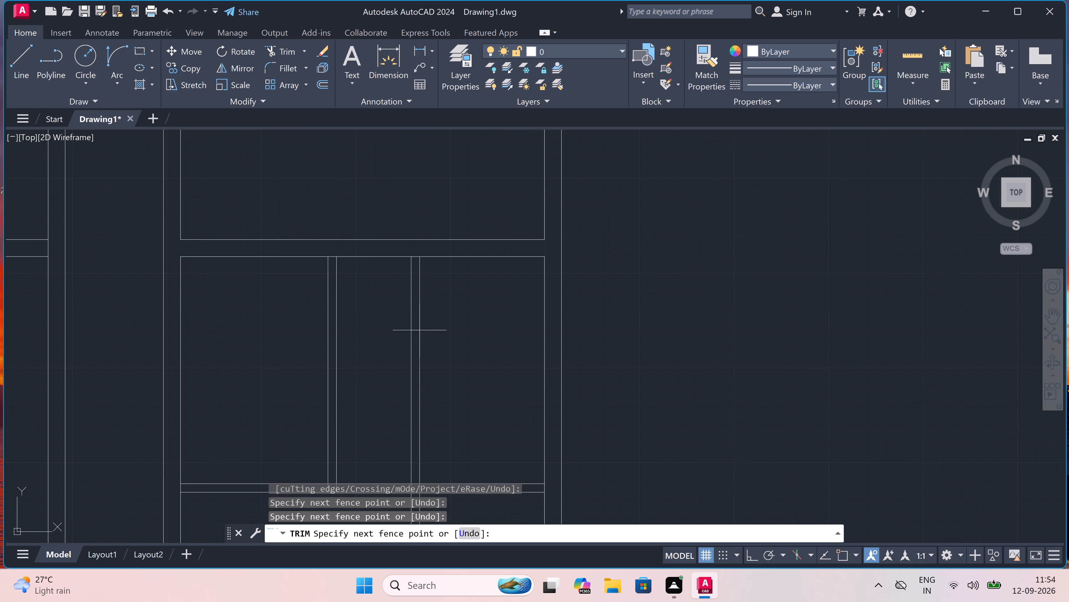
left_click(445, 331)
left_click(396, 340)
left_click(431, 335)
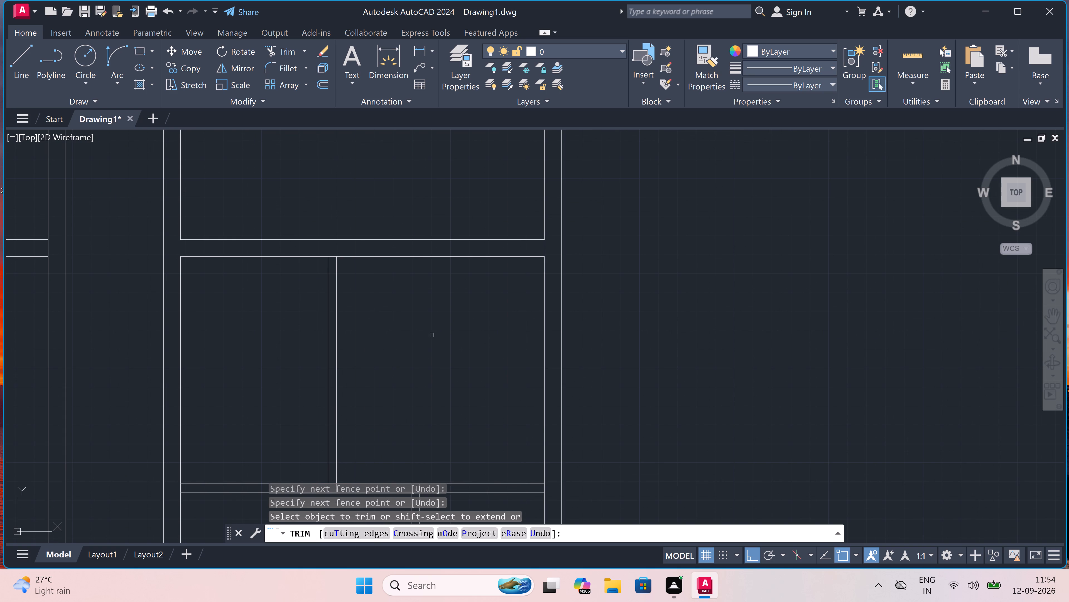
Trim away the vertical partition lines below the fourth right-hand unit's bottom wall and their fragments inside that wall.
scroll(431, 335, "down", 4)
scroll(431, 423, "up", 4)
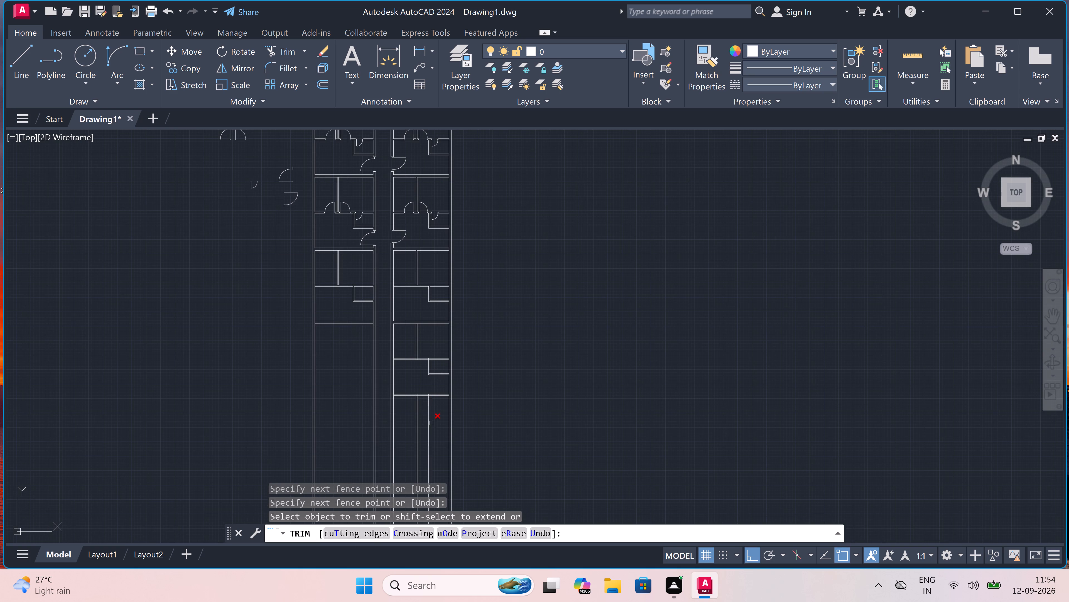
left_click_drag(431, 409, 427, 410)
left_click(363, 406)
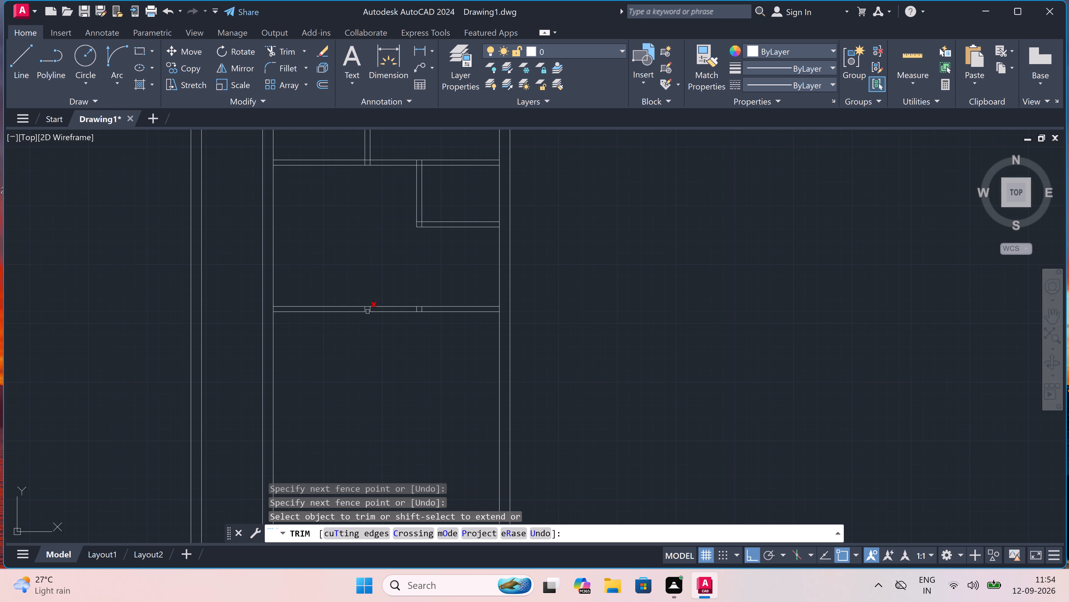
scroll(367, 312, "up", 2)
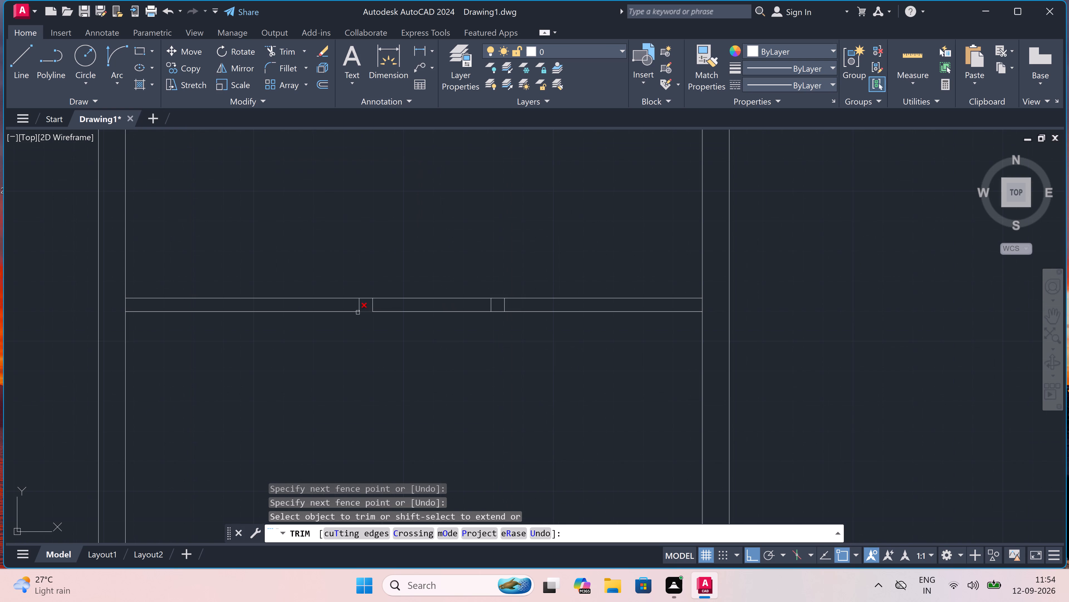
left_click_drag(345, 307, 346, 307)
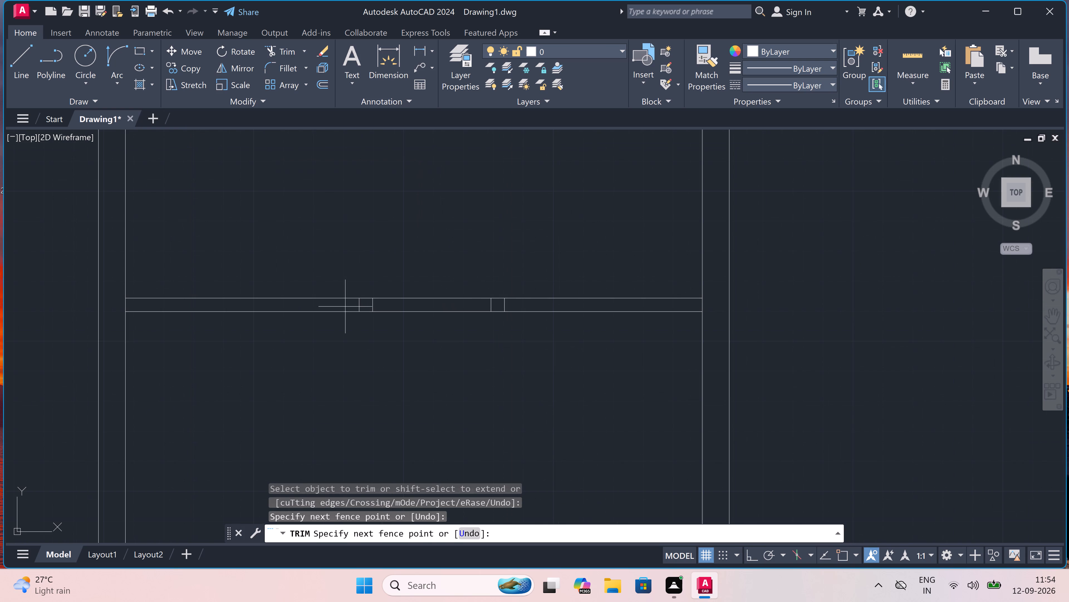
left_click_drag(346, 307, 348, 307)
left_click(592, 305)
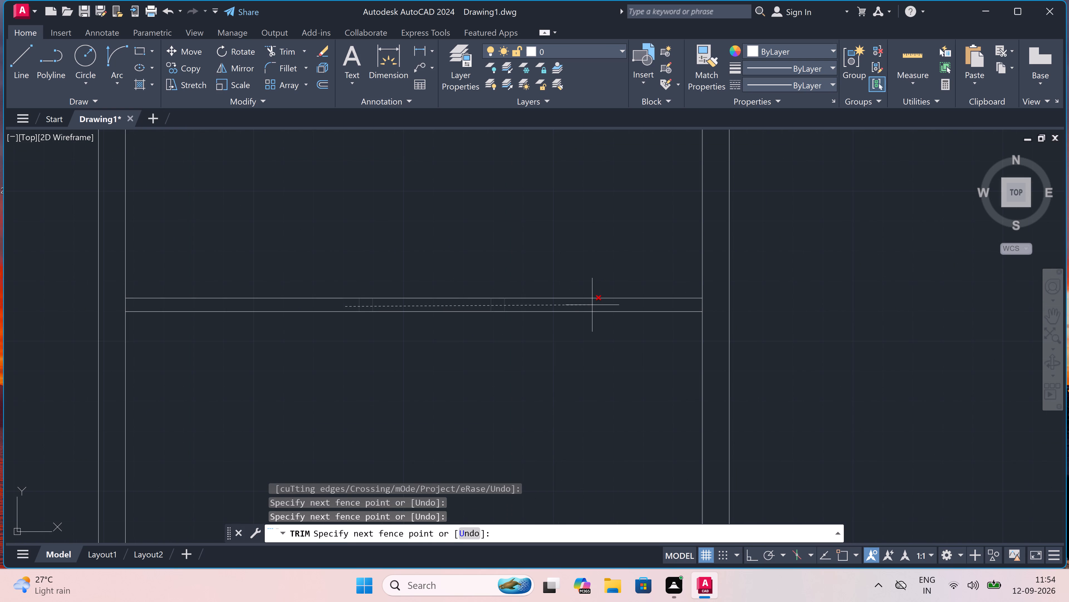
key("Escape")
Replace the bottom wall's lower line in the fourth right-hand unit with a 9" downward offset of its upper line.
left_click(585, 311)
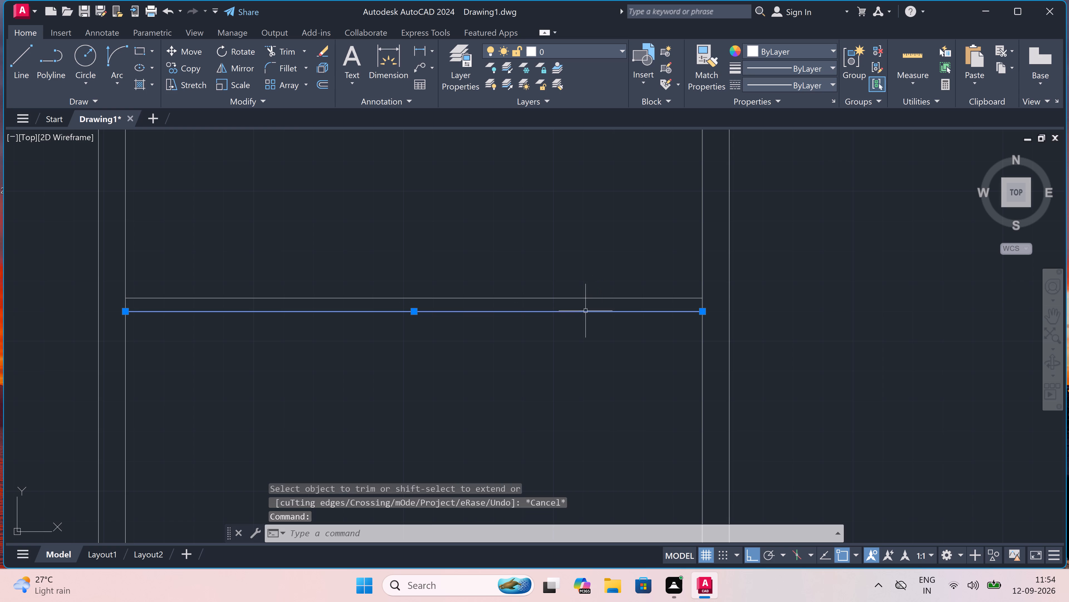
key("Delete")
type("o")
key("space")
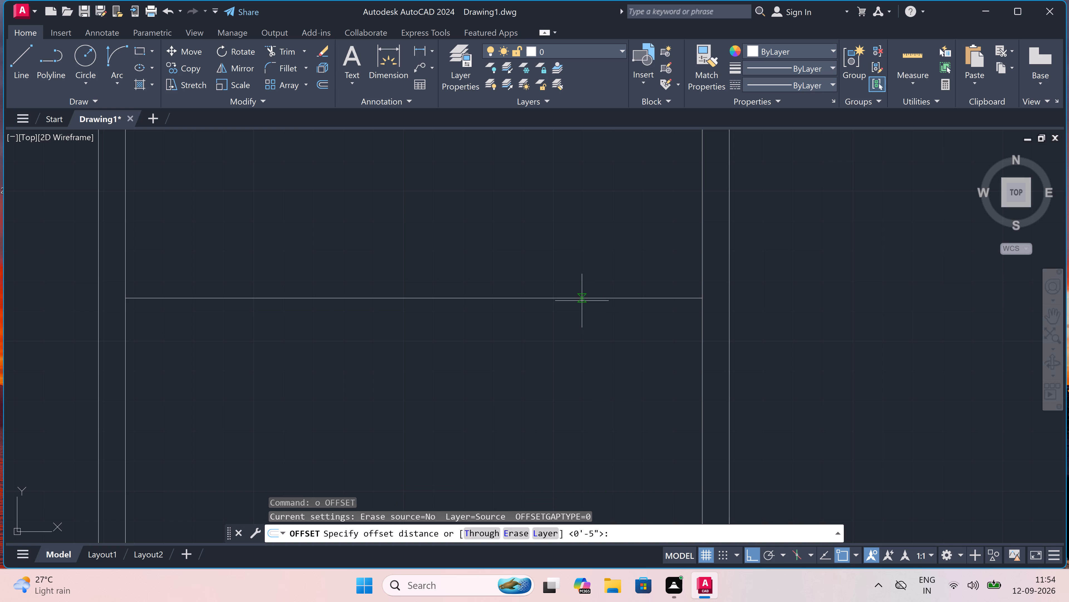
left_click_drag(579, 297, 582, 321)
type("9\"")
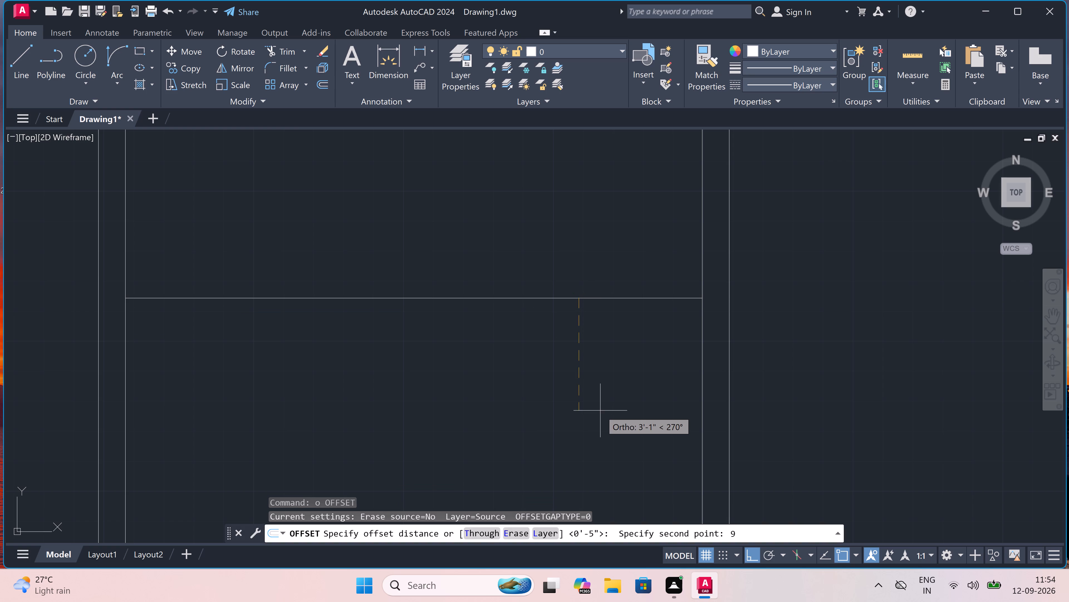
key("space")
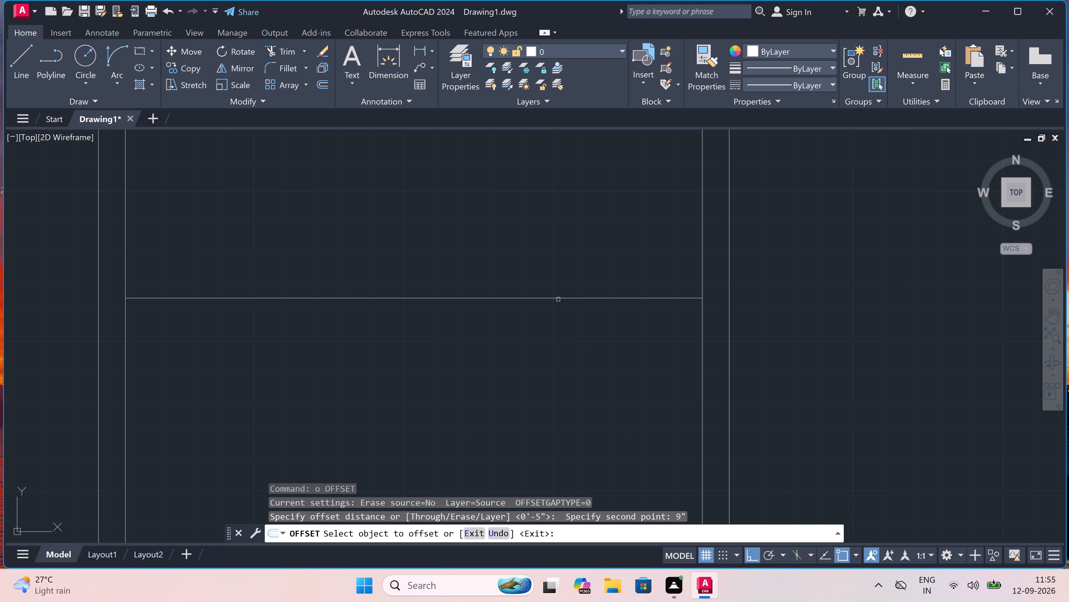
left_click_drag(558, 298, 558, 302)
double_click(551, 323)
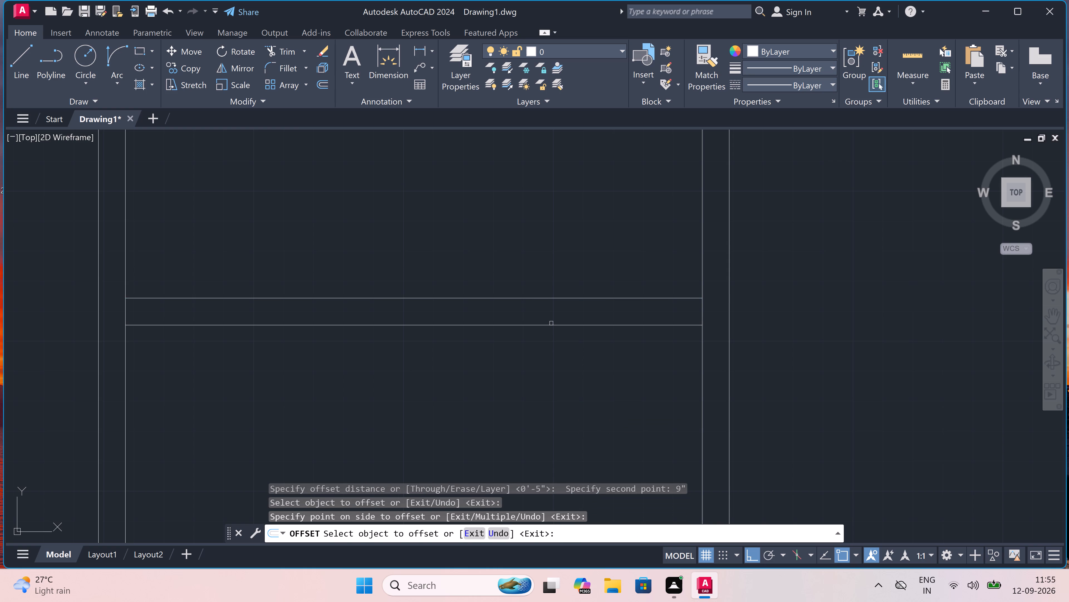
key("Escape")
Trim the fourth right-hand unit's top wall line between the two vertical partition lines to open the junction.
scroll(550, 324, "down", 4)
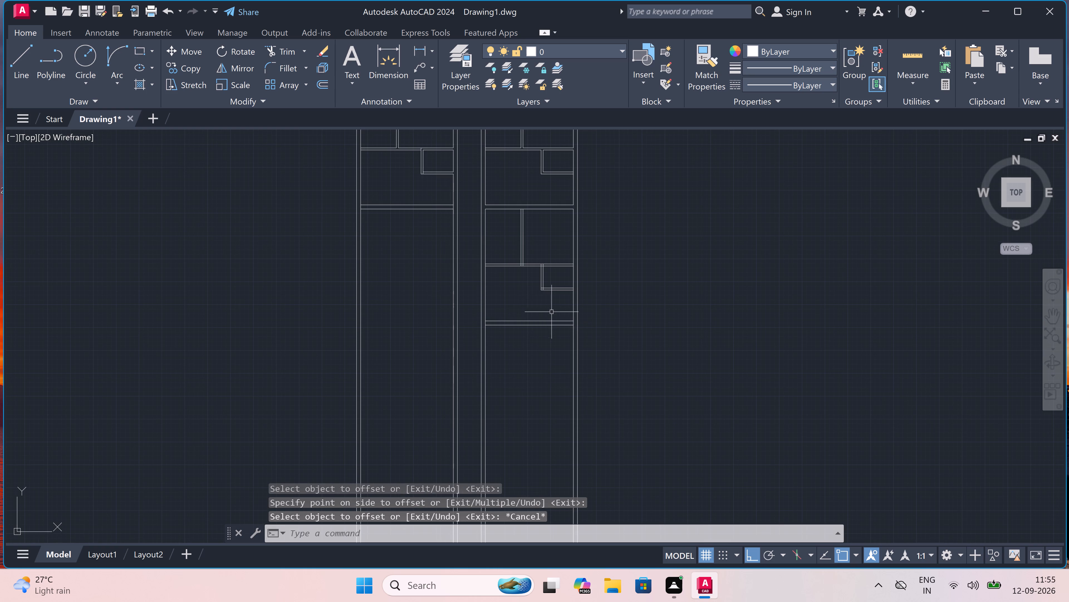
scroll(550, 291, "up", 3)
scroll(593, 273, "down", 3)
scroll(557, 206, "up", 3)
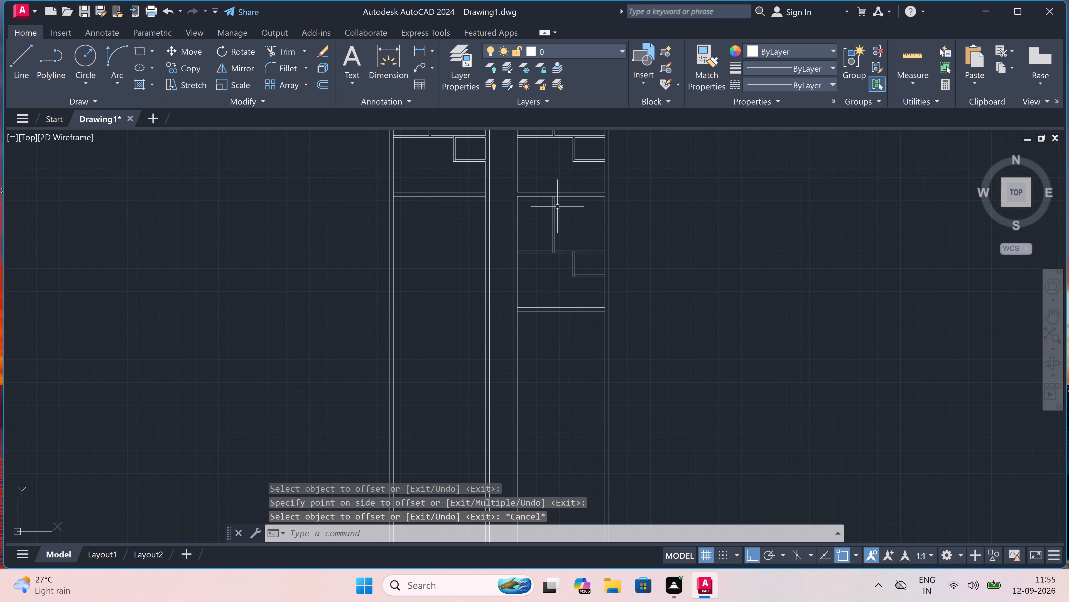
scroll(557, 206, "up", 1)
scroll(547, 218, "down", 1)
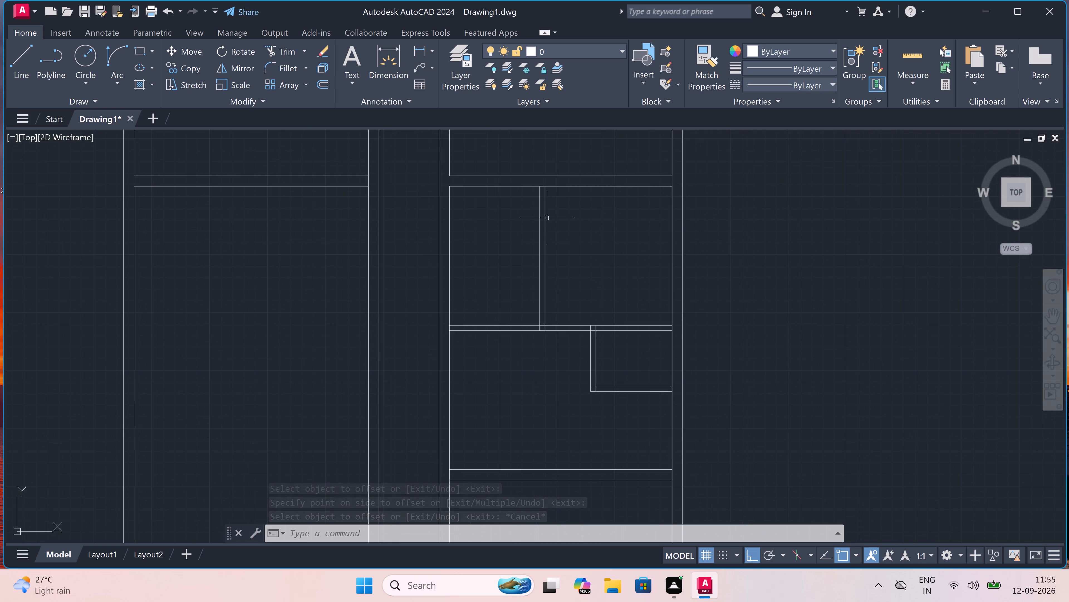
scroll(546, 218, "down", 4)
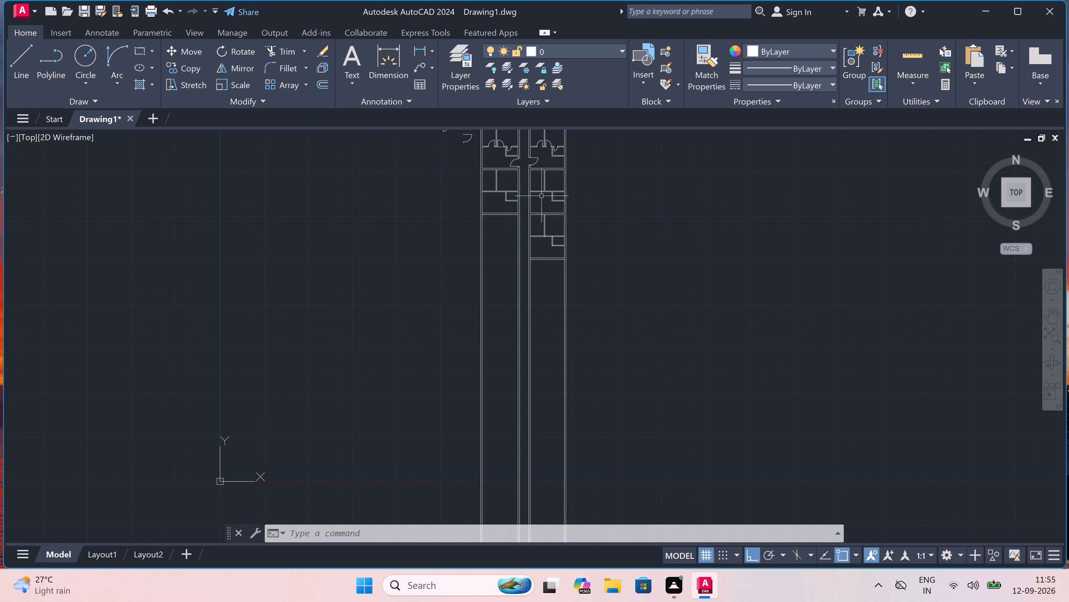
scroll(544, 167, "up", 4)
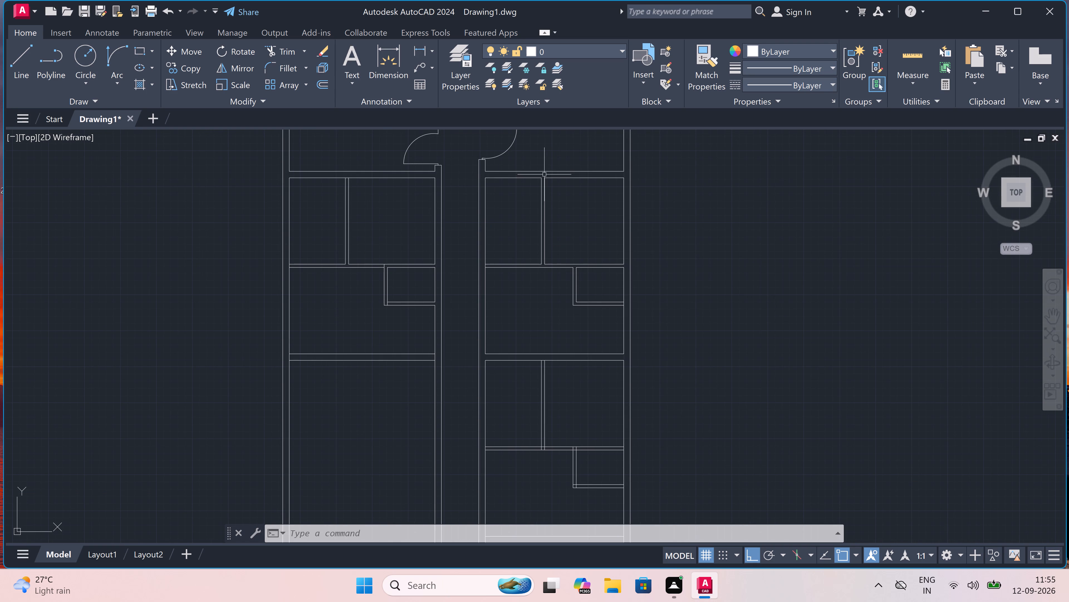
scroll(552, 377, "up", 2)
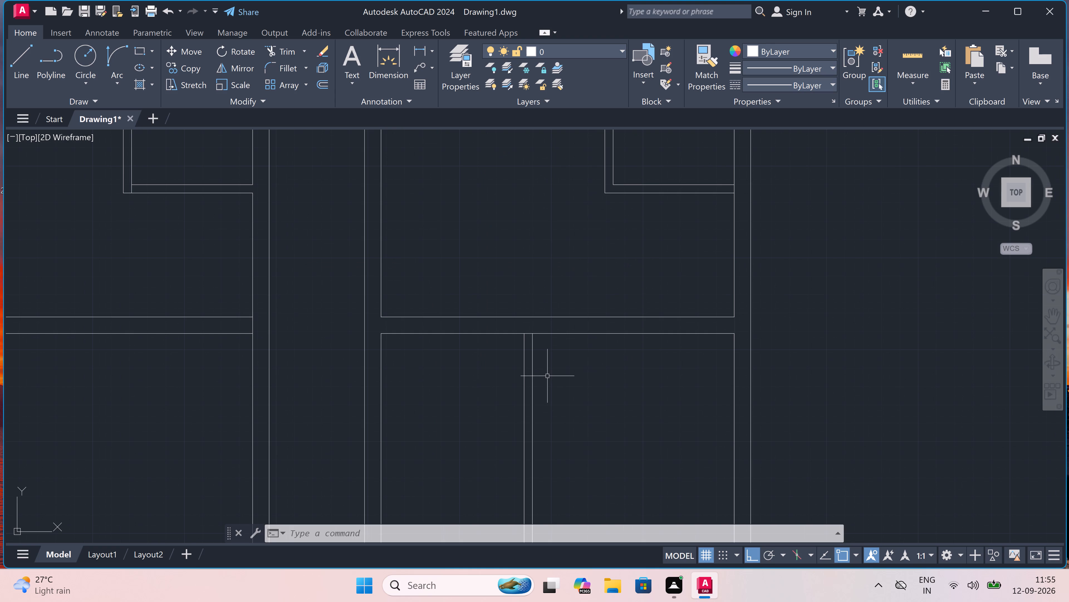
key("t")
key("r")
key("space")
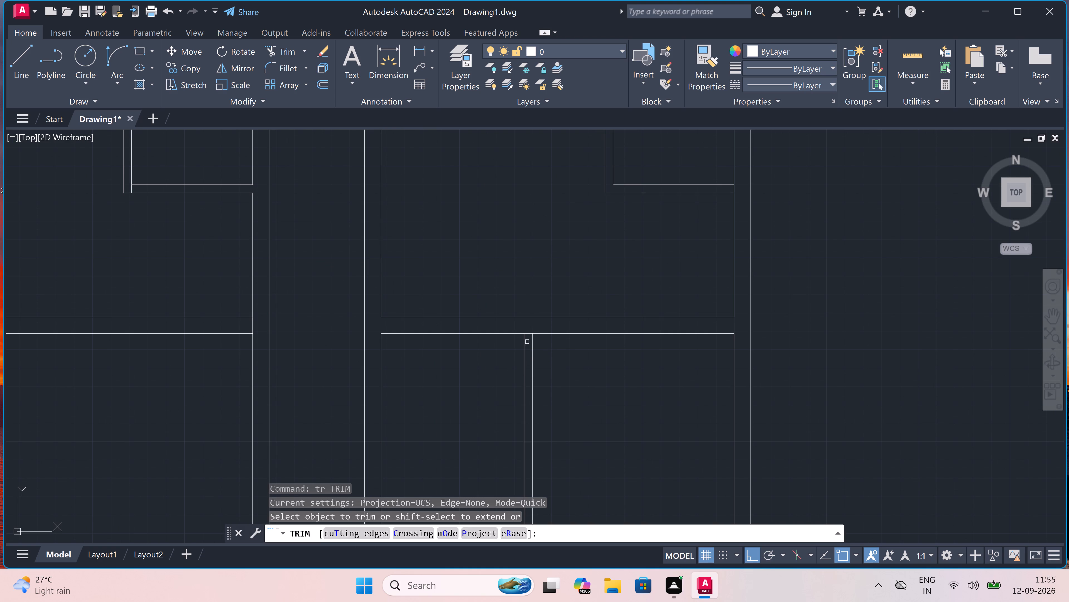
scroll(526, 337, "up", 2)
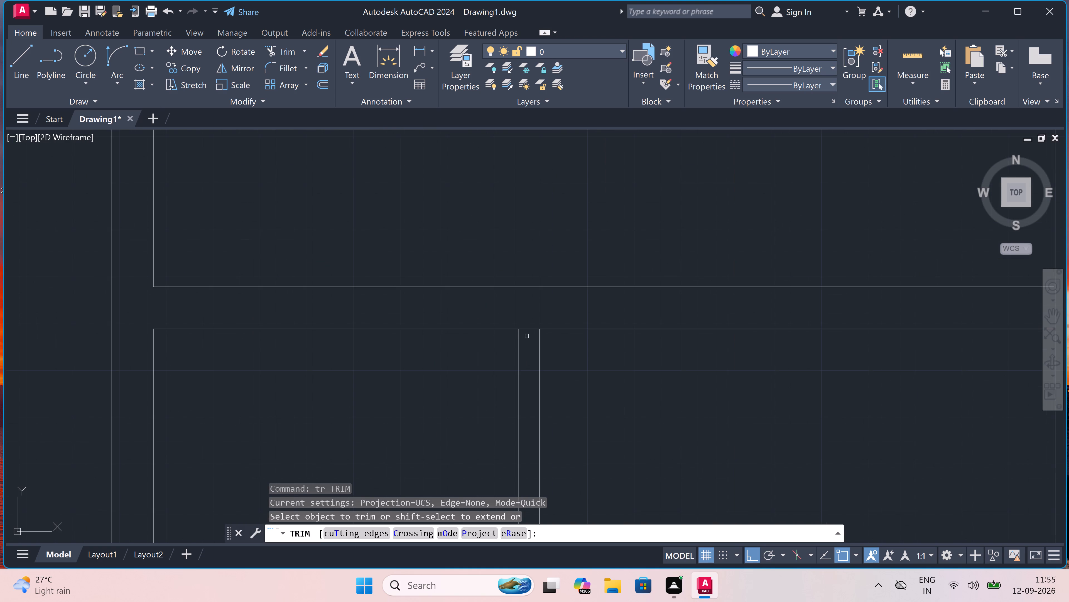
left_click(528, 332)
left_click(528, 324)
scroll(528, 324, "down", 5)
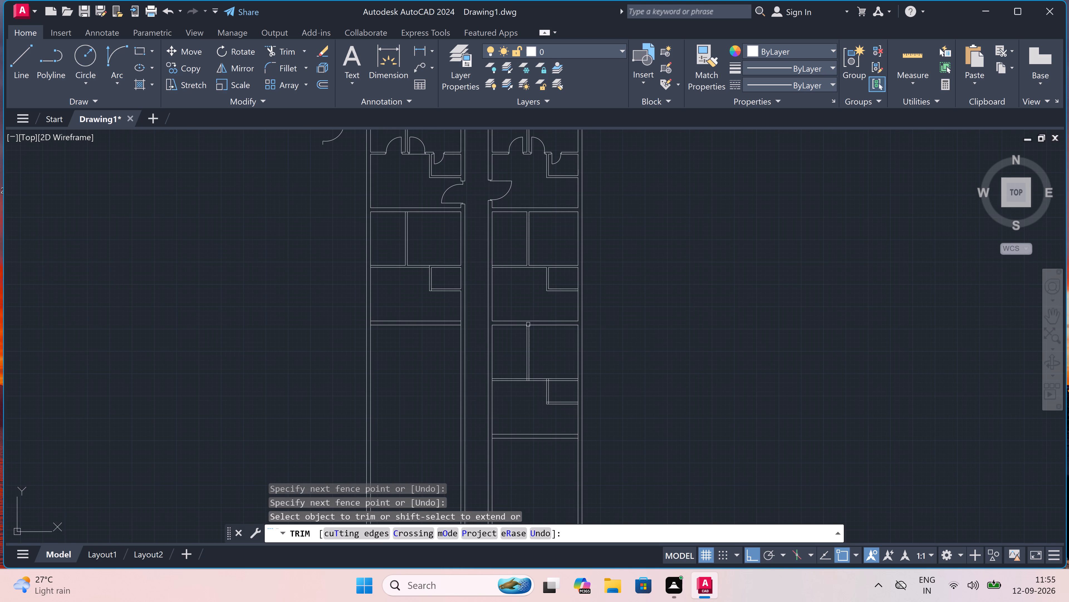
Trim the right wall line between the small room's bottom wall lines and the overruns at its lower-left corner in the fourth right-hand unit.
scroll(577, 408, "up", 3)
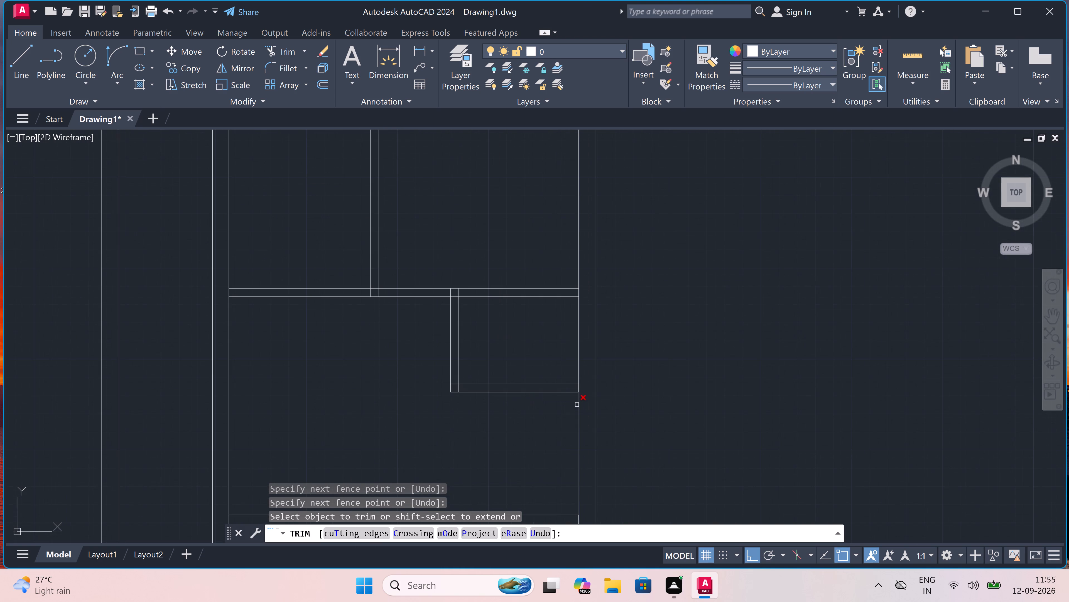
scroll(581, 388, "up", 4)
left_click(580, 388)
scroll(481, 379, "down", 3)
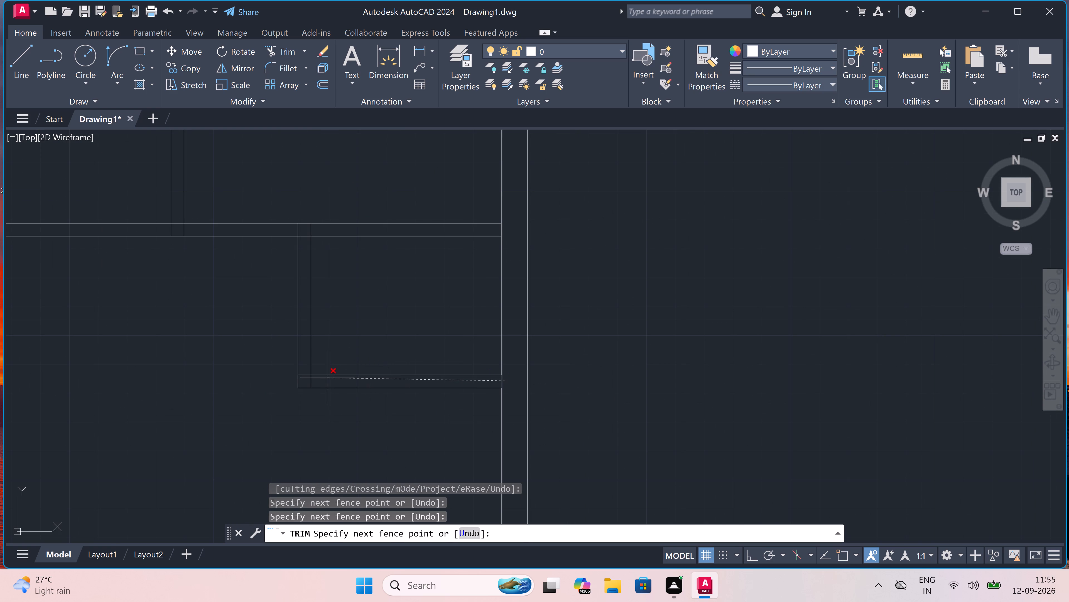
scroll(320, 380, "up", 4)
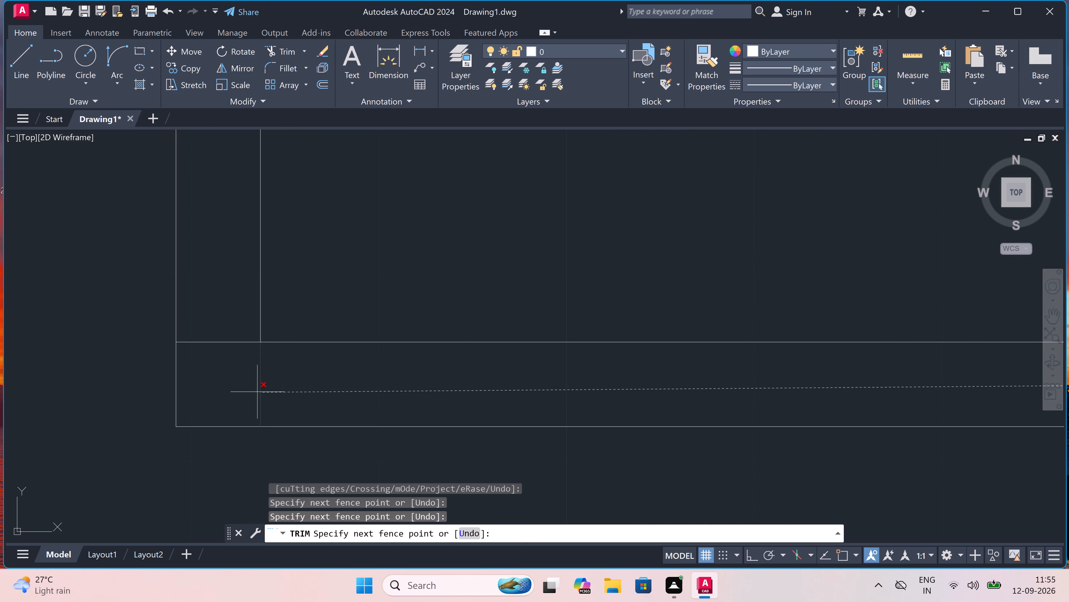
left_click(246, 392)
left_click_drag(246, 392, 245, 389)
left_click(229, 312)
Trim the small room's vertical lines inside the horizontal partition and open the partition's lower line between them.
scroll(229, 313, "down", 3)
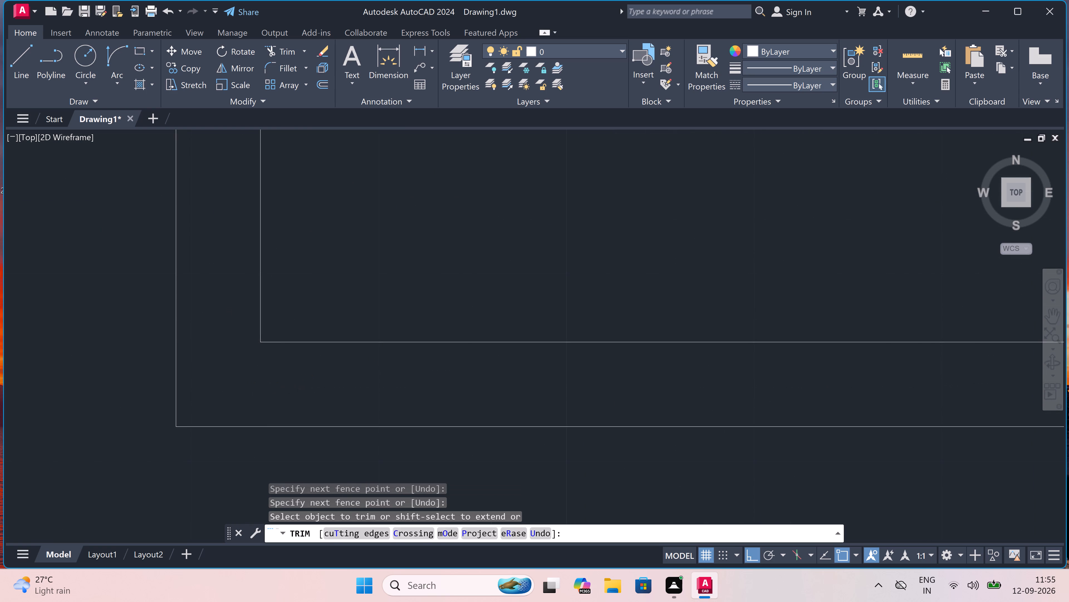
scroll(229, 313, "down", 3)
scroll(224, 243, "up", 5)
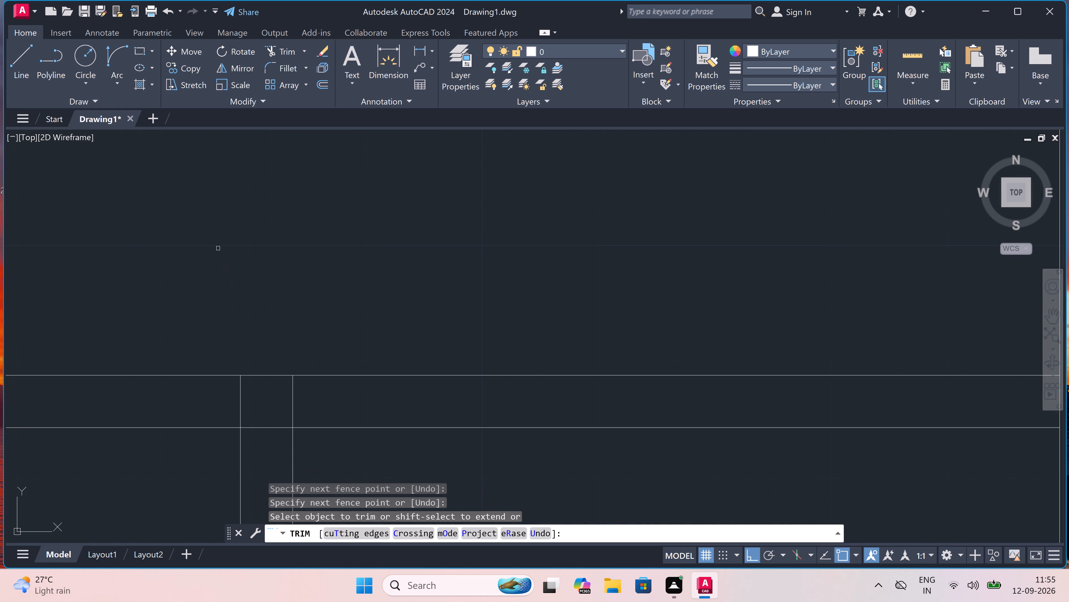
scroll(195, 362, "down", 3)
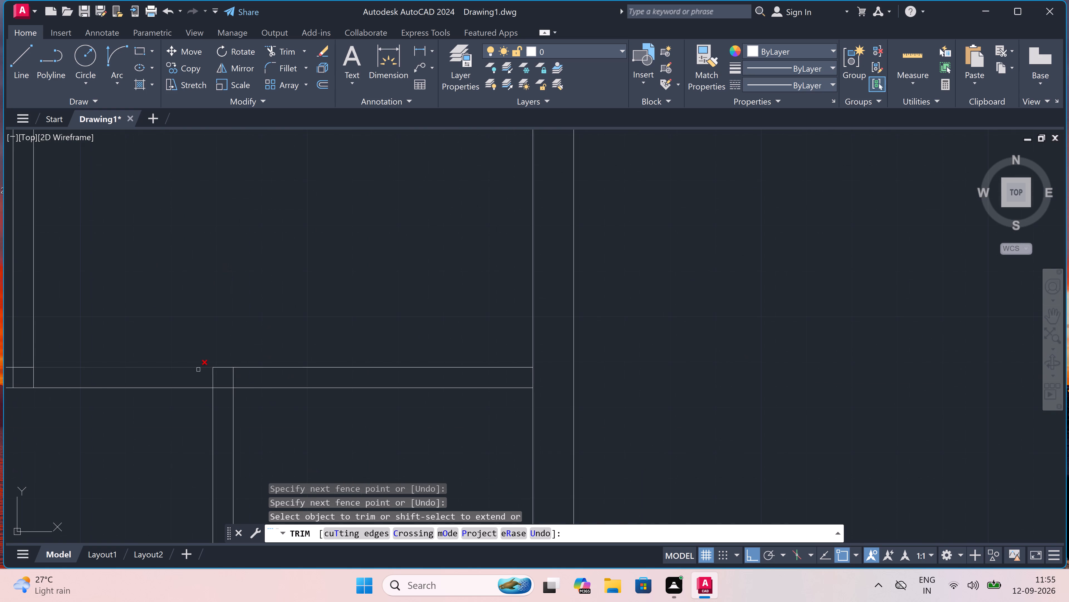
left_click(196, 379)
left_click(313, 377)
left_click(225, 388)
Trim the vertical partition's lines inside the horizontal partition and open the horizontal partition's upper line between them.
scroll(225, 388, "down", 4)
scroll(174, 382, "up", 5)
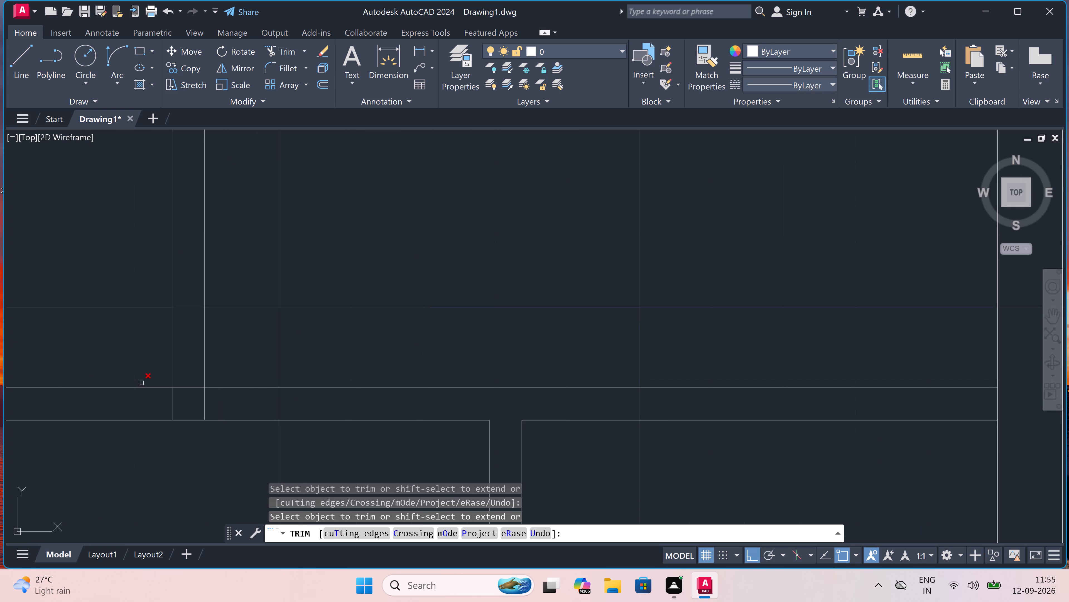
scroll(138, 399, "up", 2)
left_click(139, 401)
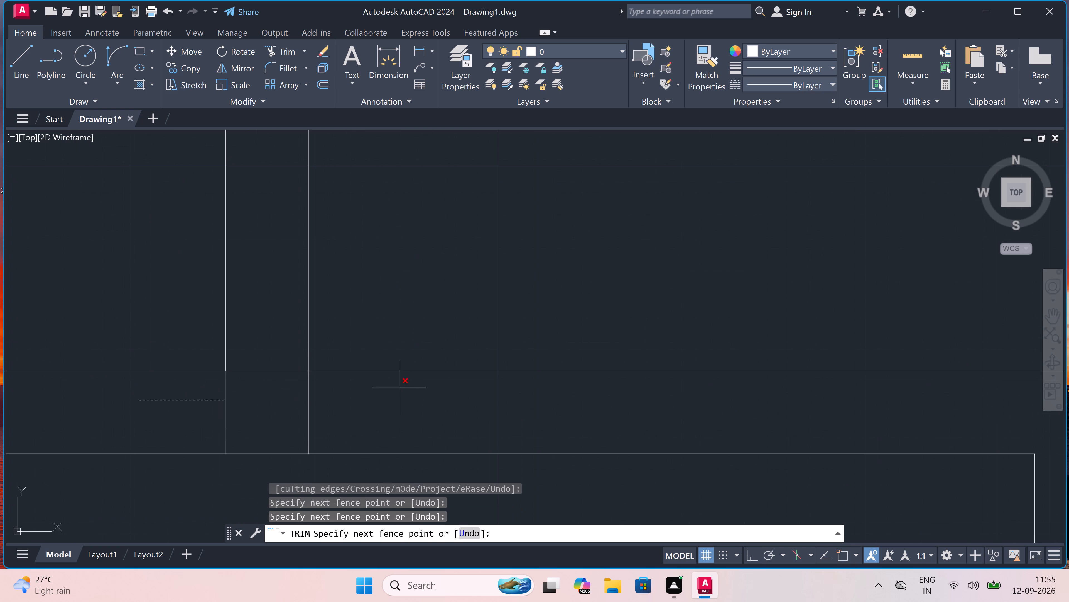
left_click(408, 390)
left_click(295, 406)
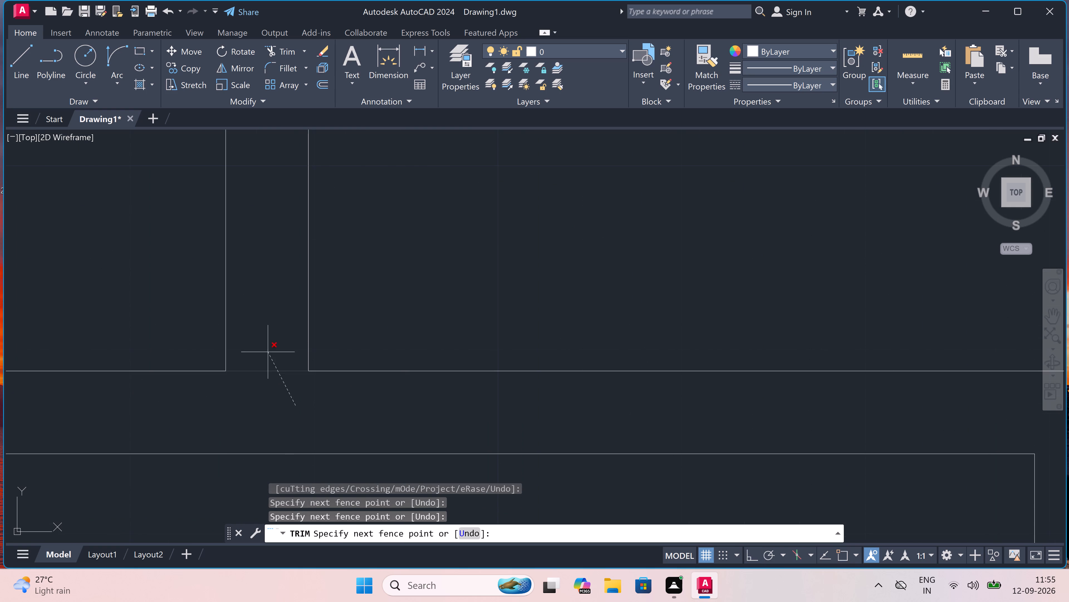
left_click(268, 352)
Trim the right wall's inner line between the horizontal partition's two lines in the fourth right-hand unit.
scroll(268, 353, "down", 5)
scroll(334, 358, "down", 2)
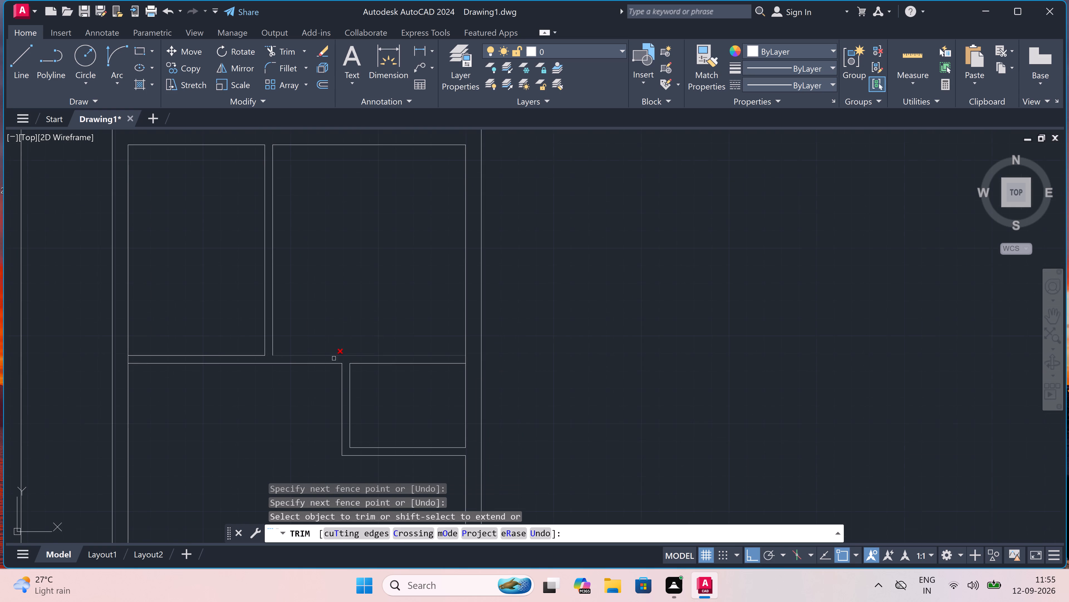
scroll(387, 365, "up", 4)
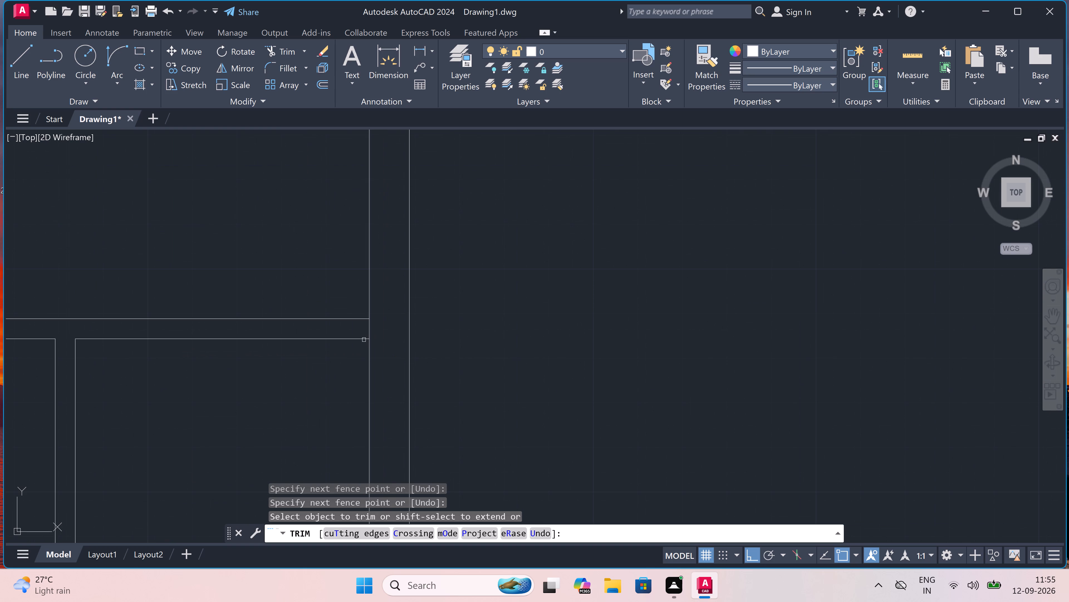
scroll(363, 333, "up", 3)
left_click_drag(363, 332, 376, 331)
left_click(426, 317)
scroll(426, 317, "down", 6)
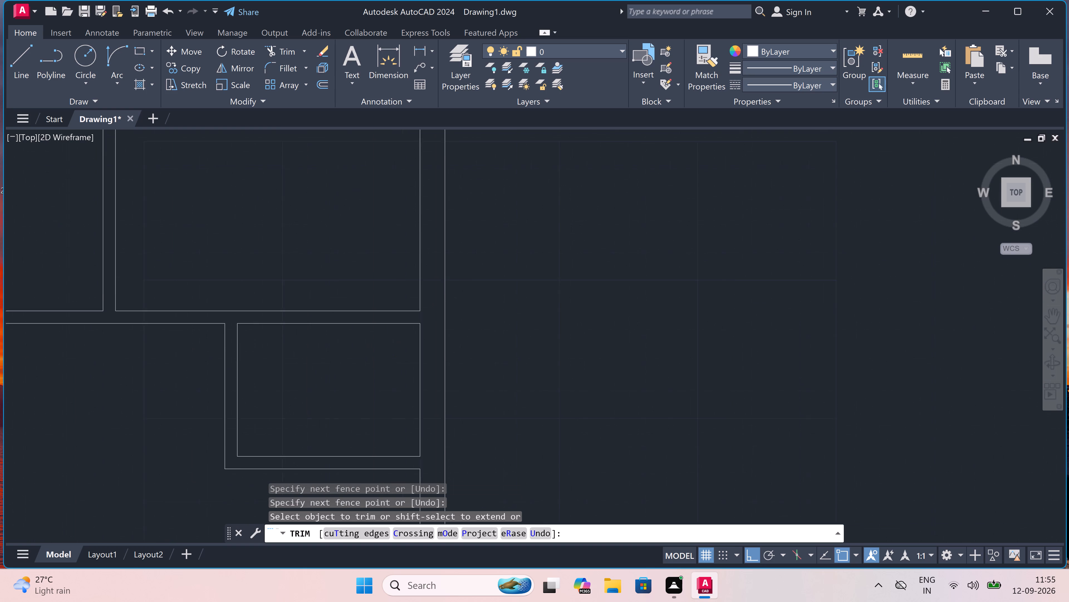
scroll(426, 317, "down", 3)
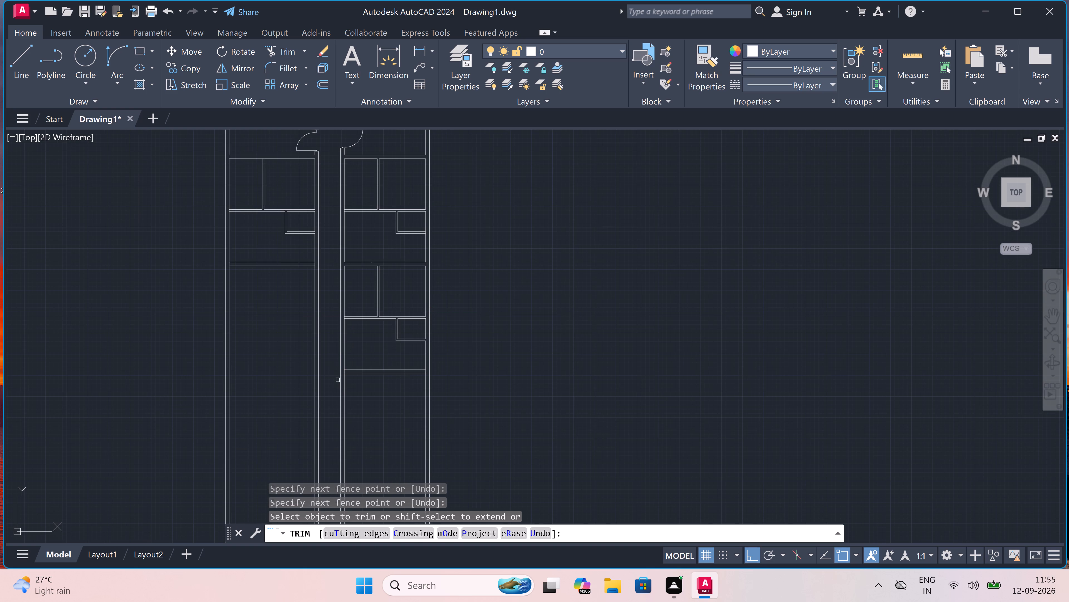
key("Escape")
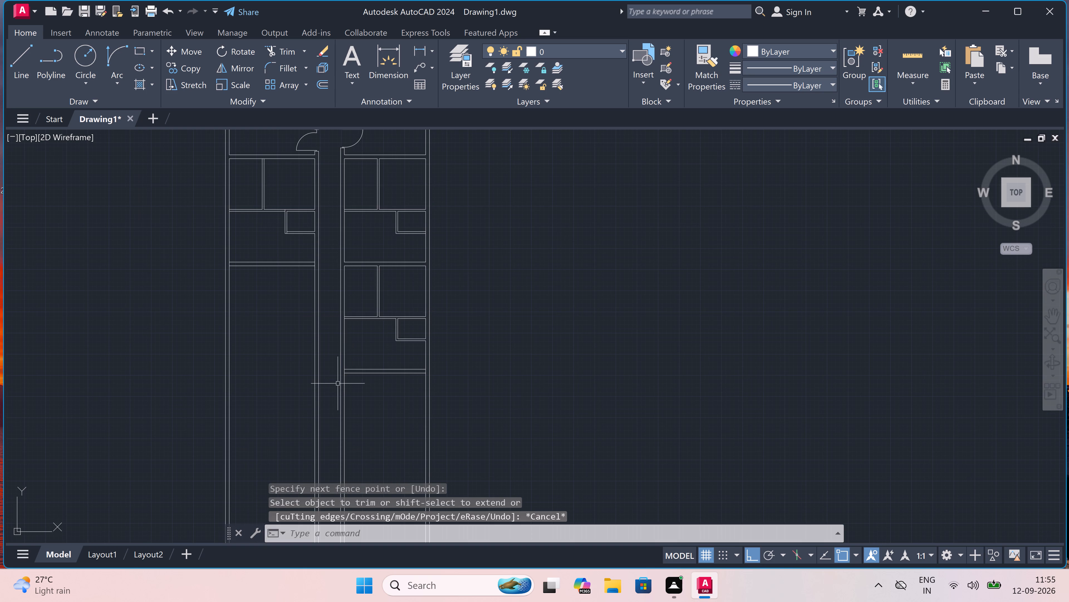
Extend the lower line of the fourth right-hand unit's bottom wall to the outer lines of both side walls.
scroll(388, 391, "up", 4)
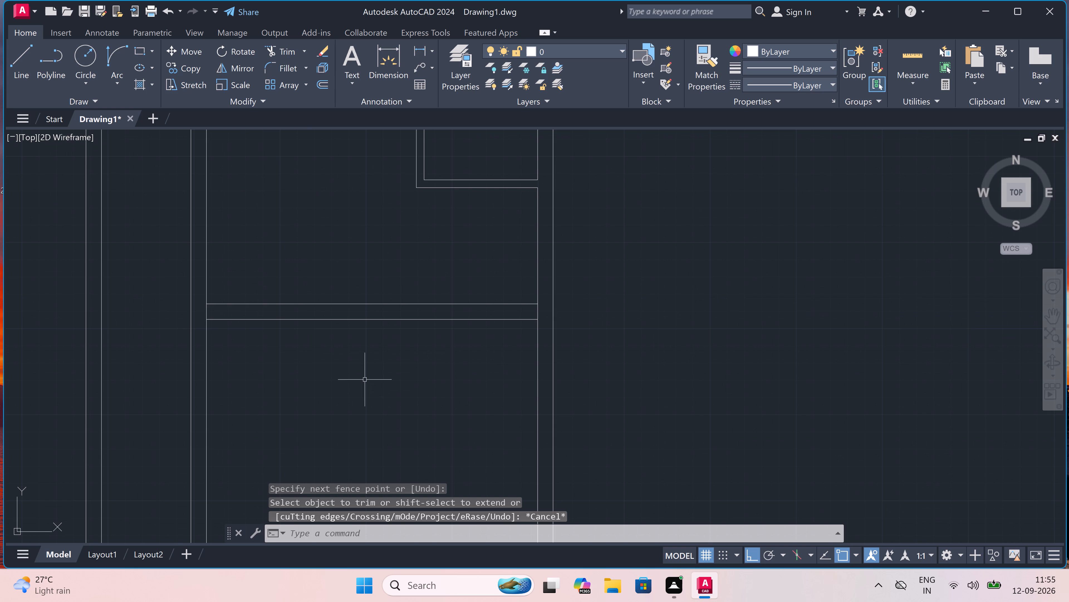
type("ex")
key("space")
left_click(291, 321)
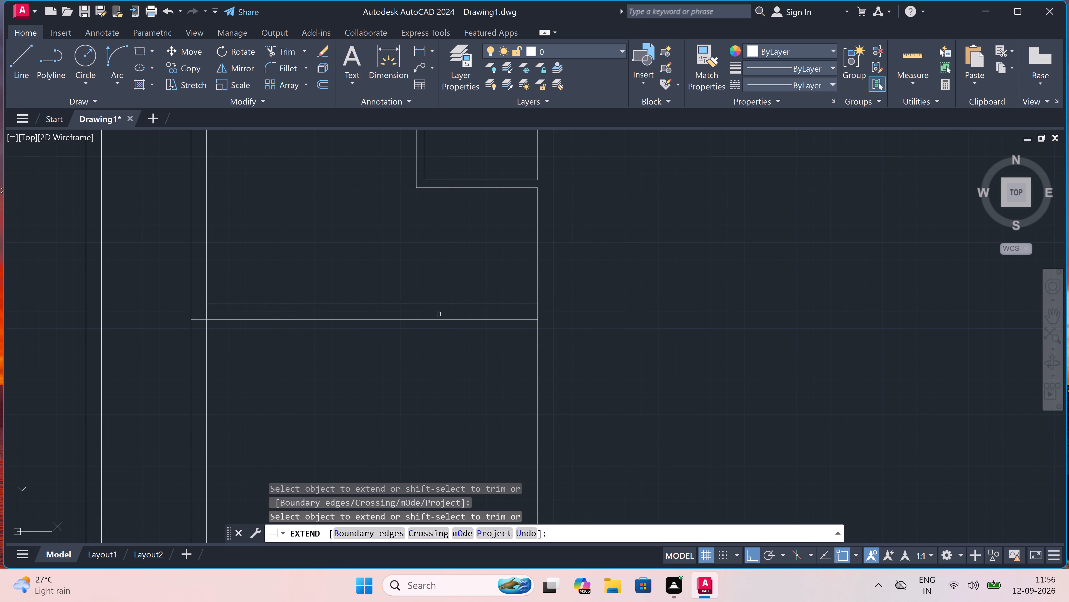
double_click(507, 316)
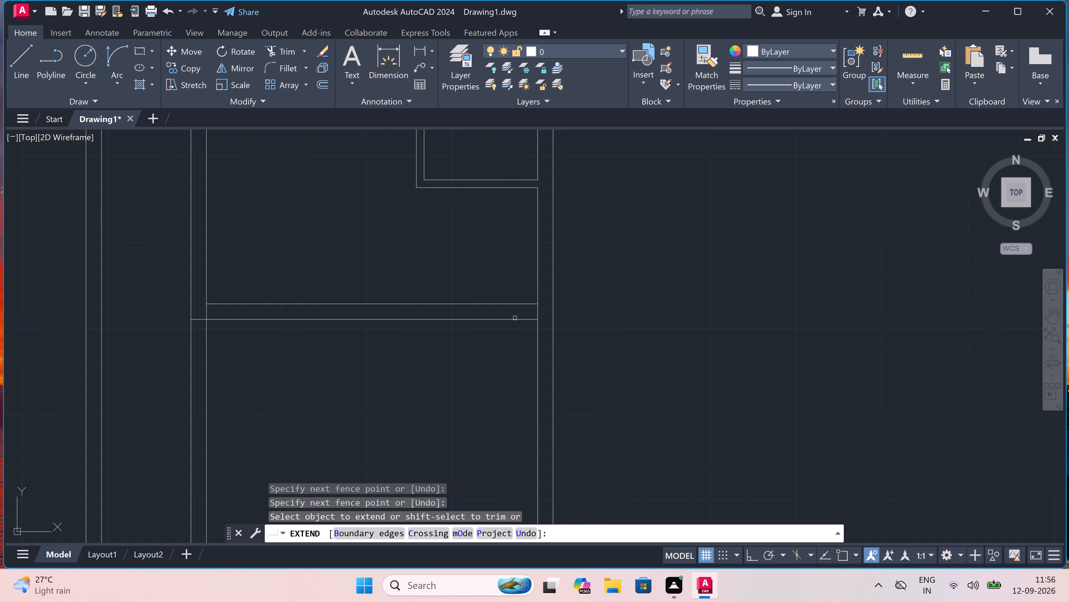
double_click(519, 320)
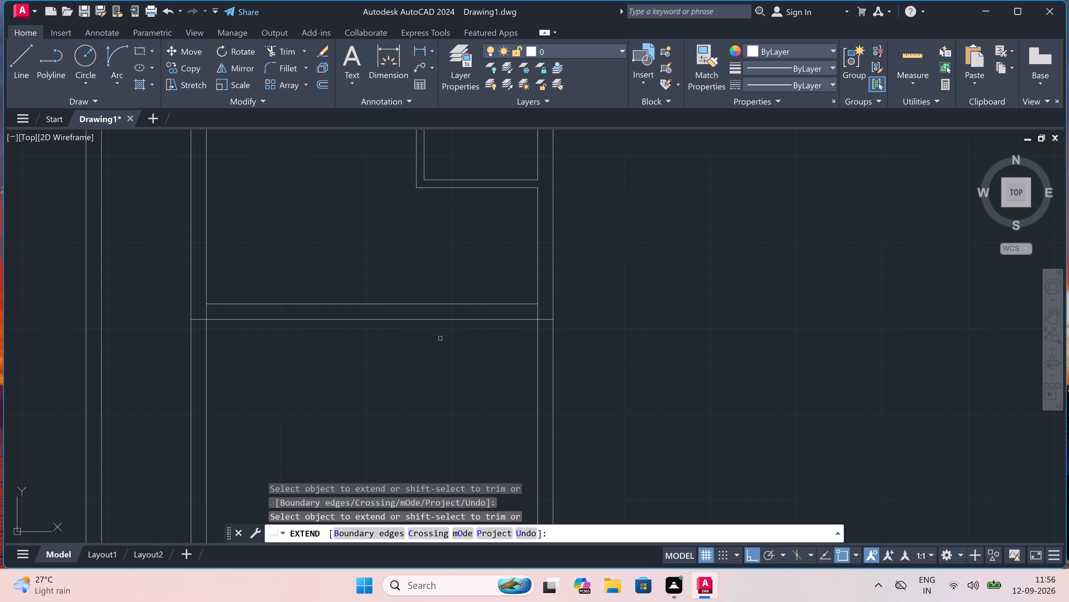
key("Escape")
Trim both side walls' lines below the fourth right-hand unit's bottom wall.
type("tr")
key("space")
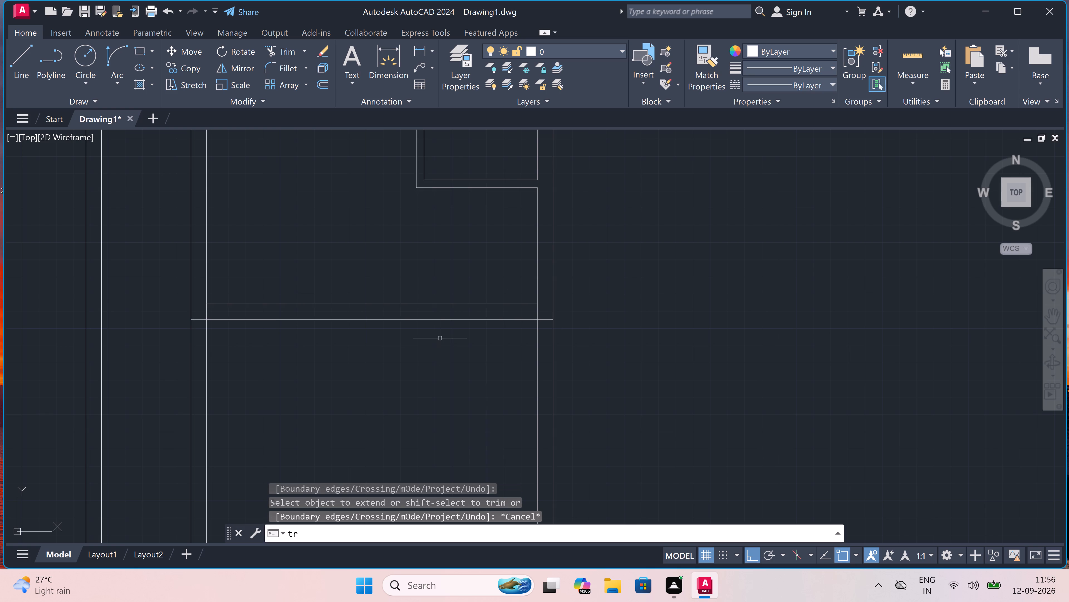
left_click_drag(170, 380, 178, 384)
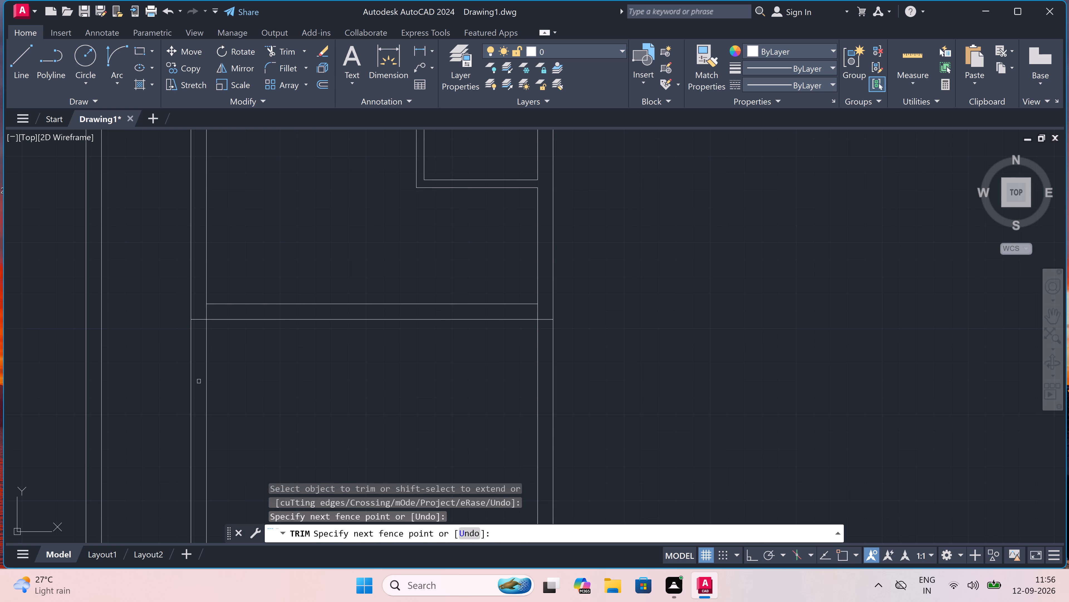
left_click_drag(627, 377, 624, 377)
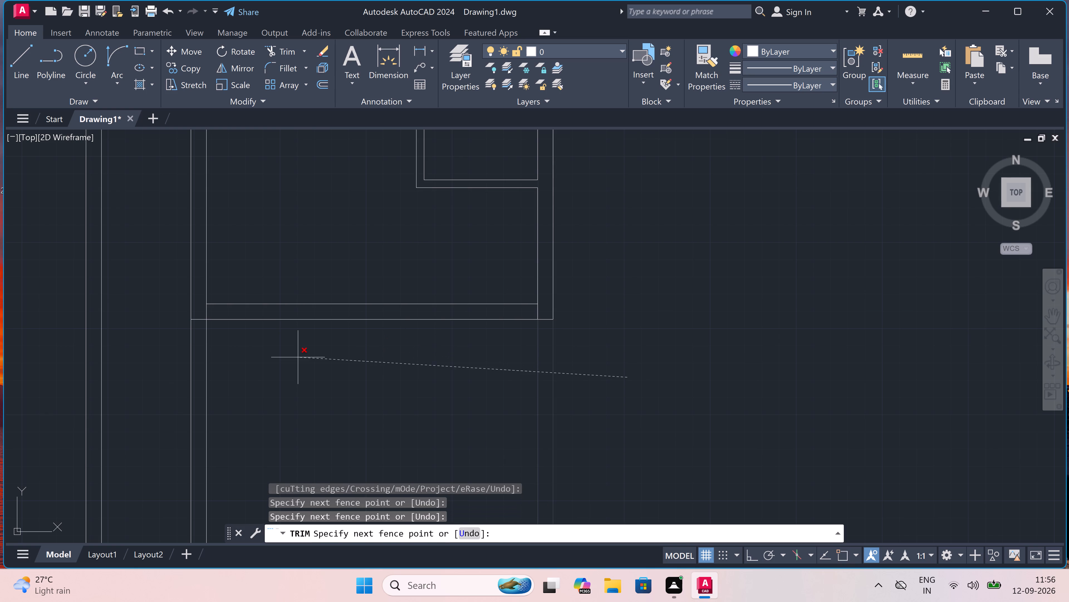
left_click(157, 383)
scroll(157, 384, "down", 5)
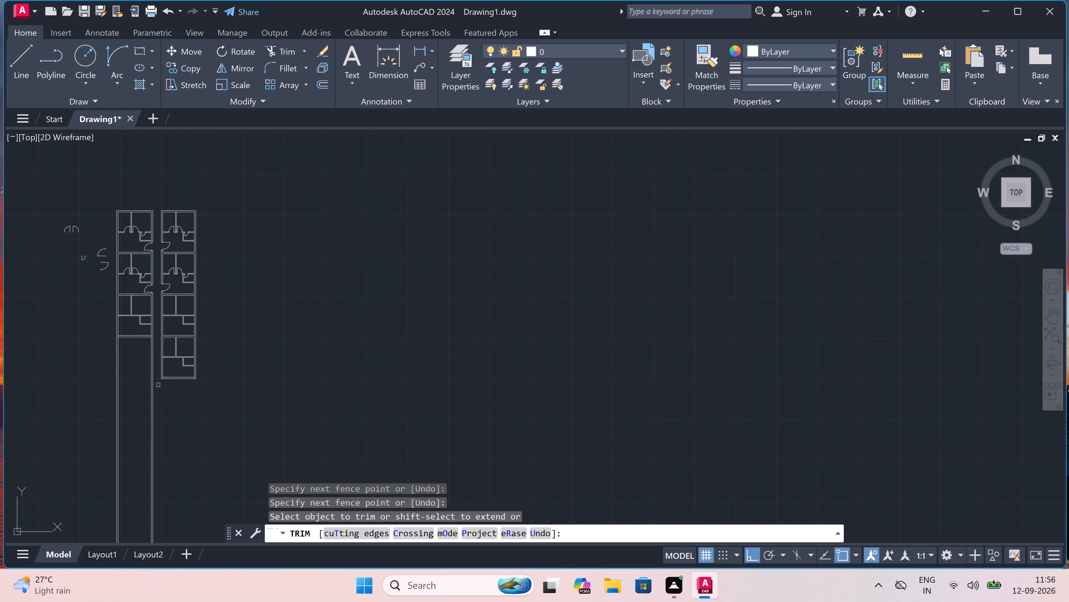
scroll(34, 367, "up", 2)
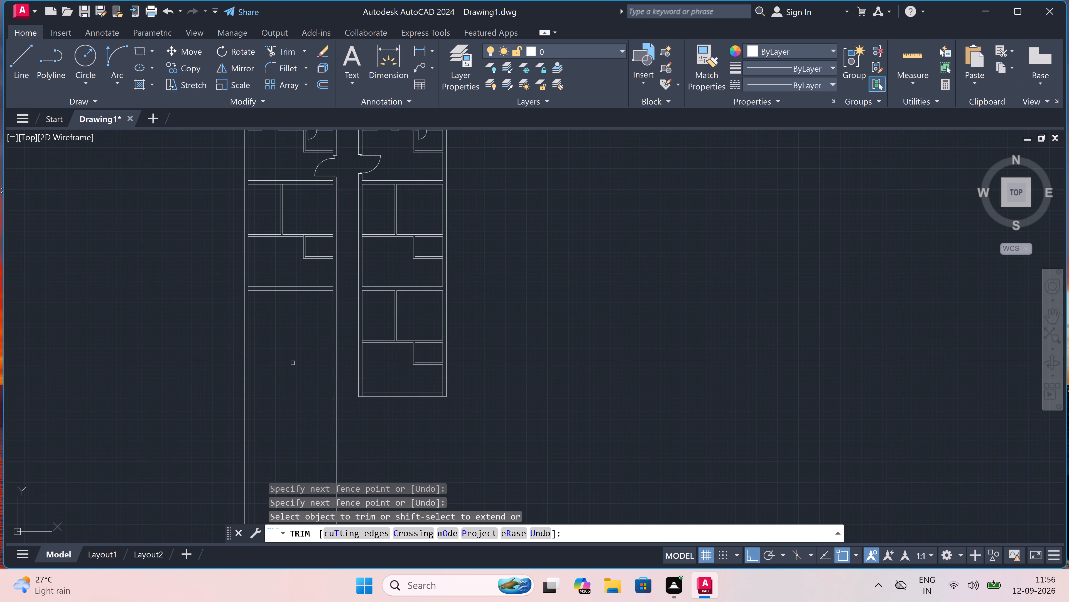
scroll(305, 370, "up", 2)
key("Escape")
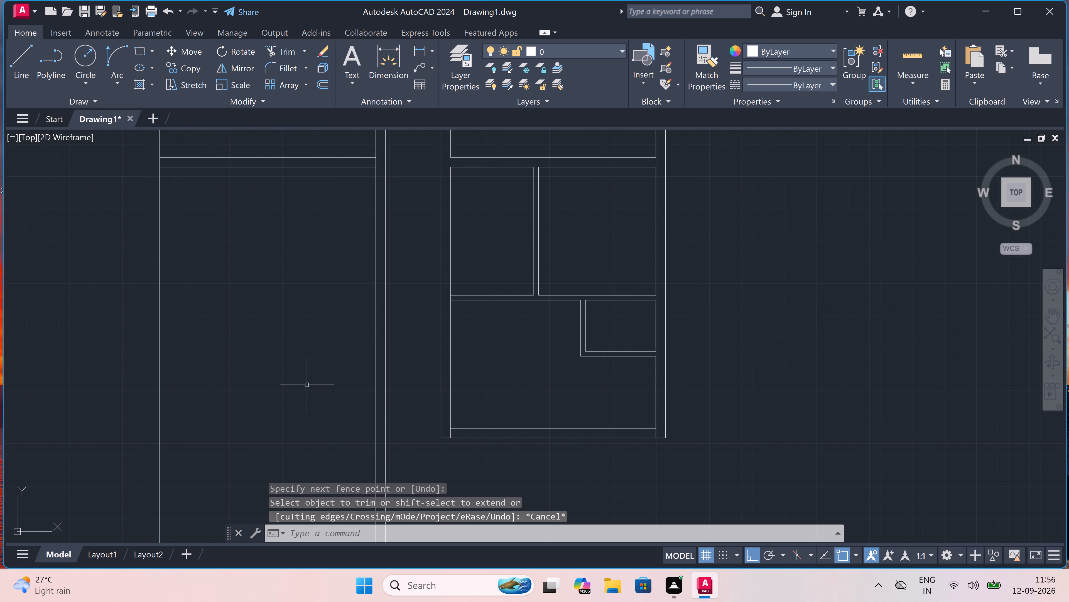
Extend both lines of the fourth right-hand unit's bottom wall across the corridor to the inner line of the left-hand unit's corridor wall.
scroll(412, 451, "up", 3)
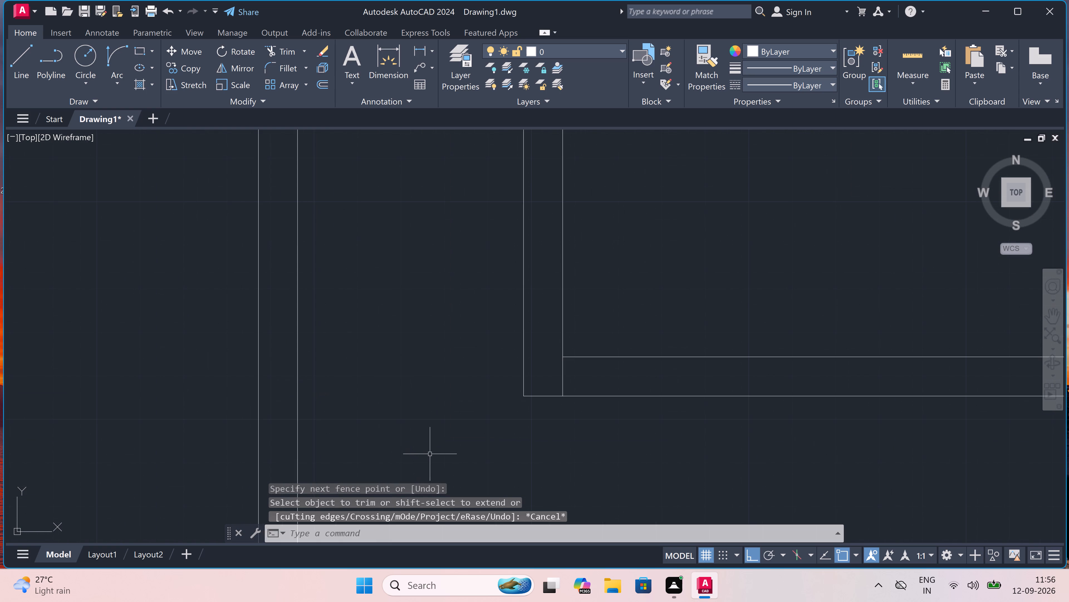
key("e")
key("x")
key("space")
left_click_drag(649, 443, 647, 436)
left_click(621, 286)
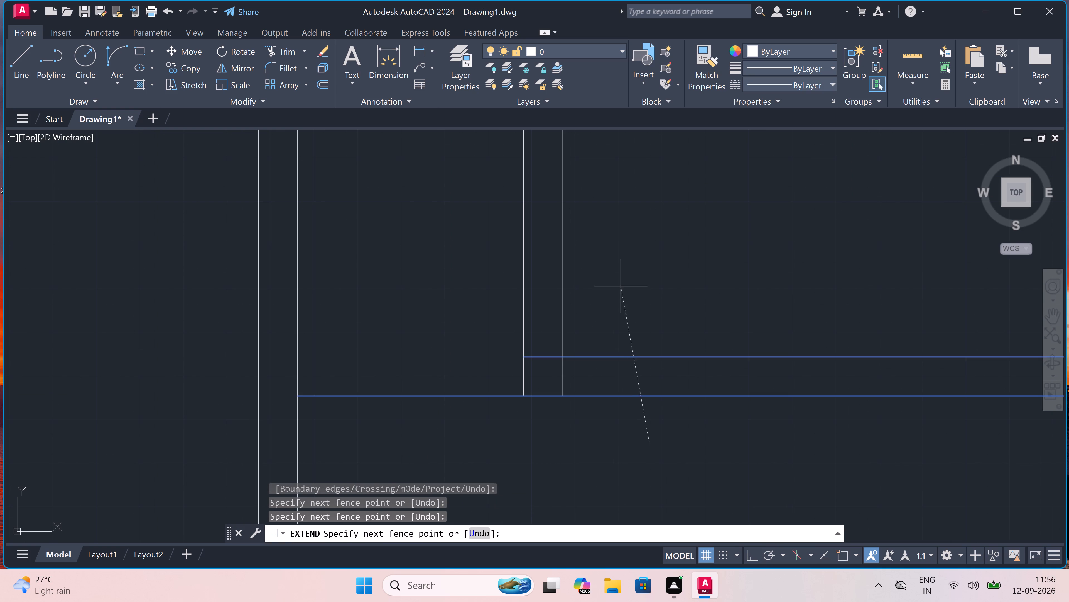
left_click(620, 433)
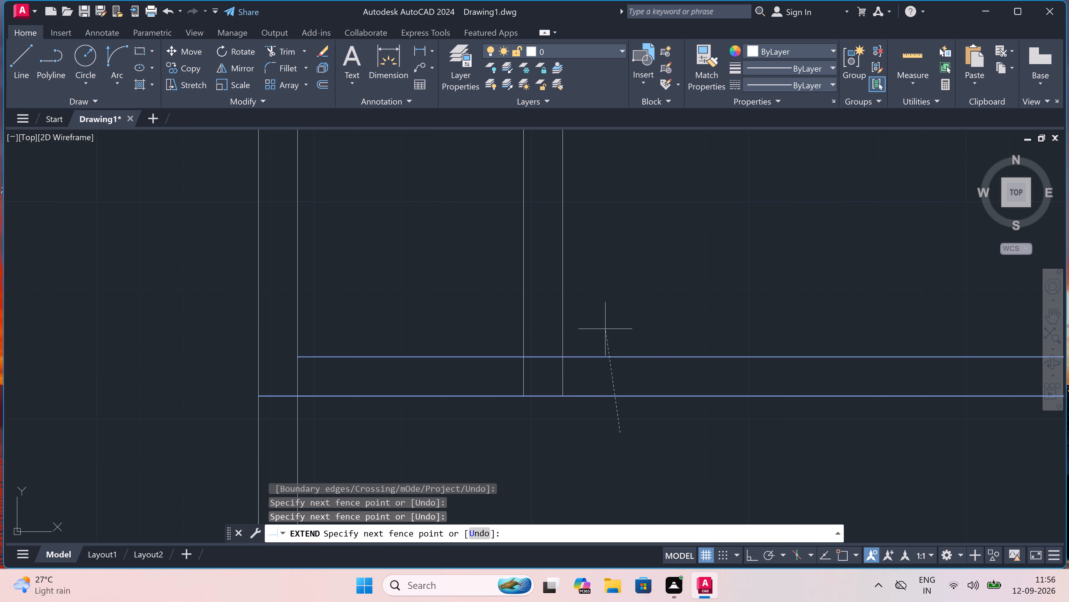
left_click(604, 313)
left_click(439, 447)
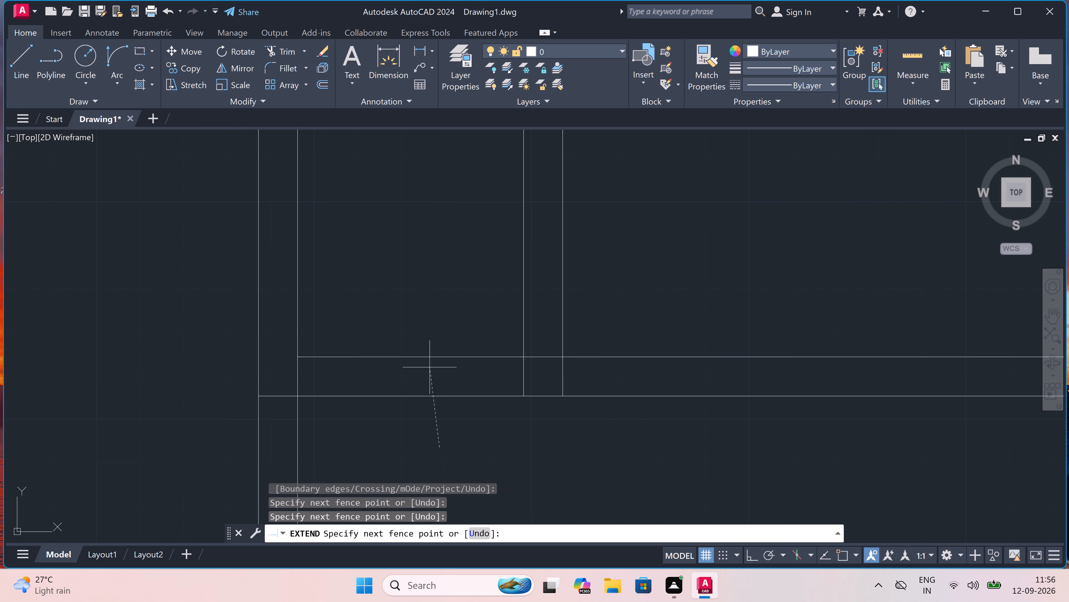
left_click(409, 270)
left_click_drag(376, 430, 376, 420)
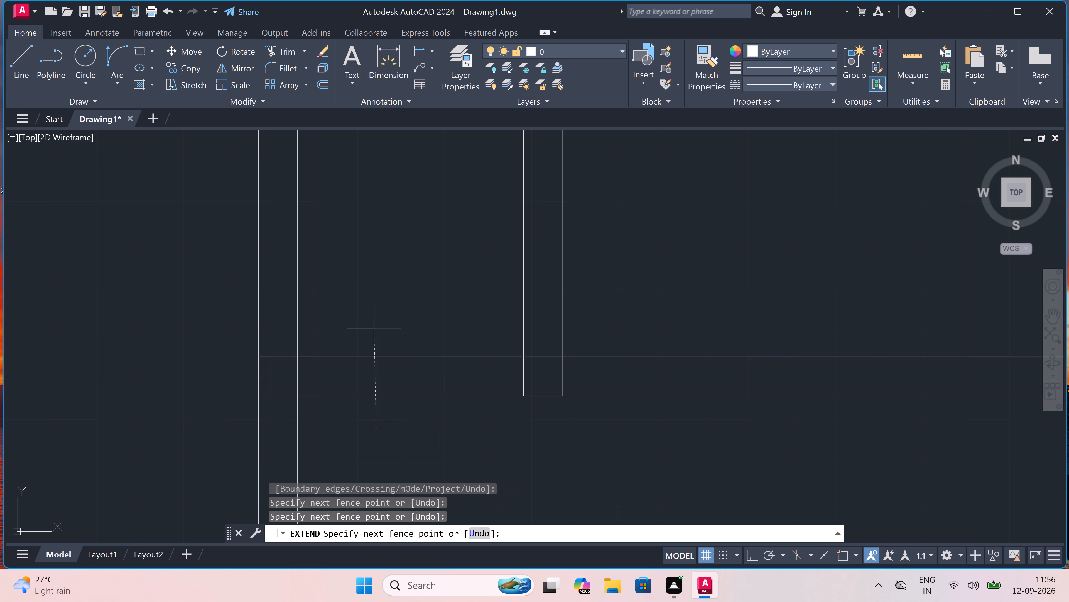
left_click(372, 287)
left_click_drag(302, 468, 302, 461)
left_click(320, 311)
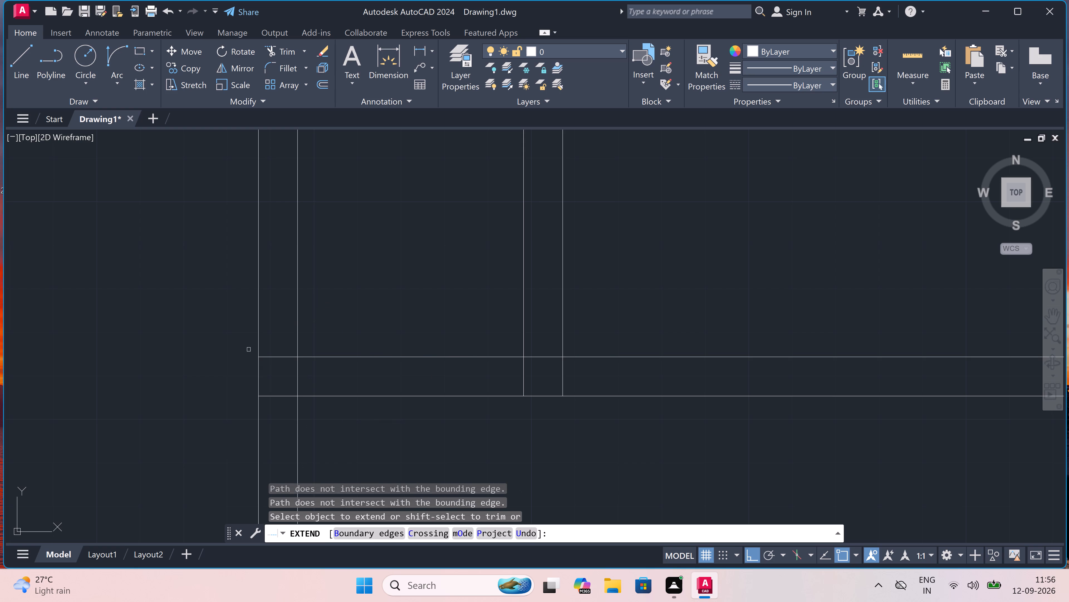
Extend the bottom wall across the fourth left-hand unit, its upper line to the far side wall's inner line and lower line to the outer line.
left_click(267, 356)
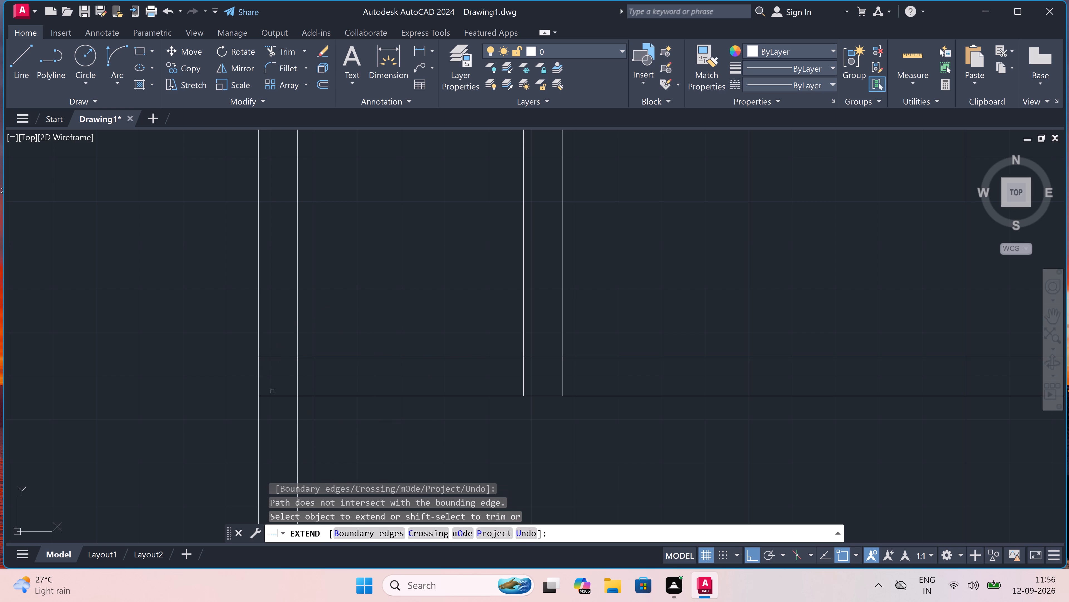
left_click(272, 397)
scroll(272, 397, "down", 5)
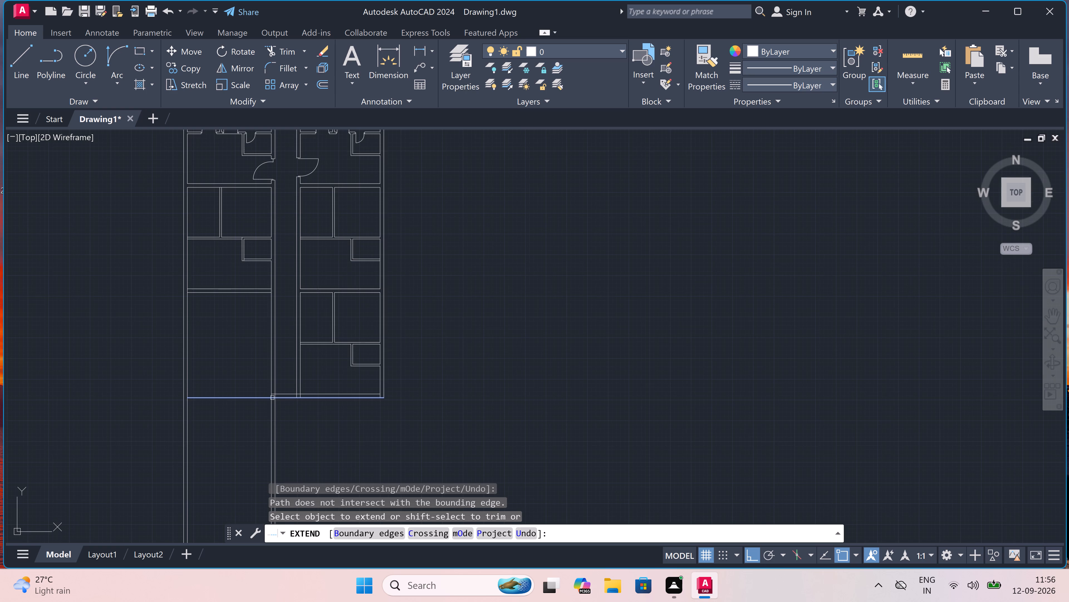
scroll(271, 398, "up", 3)
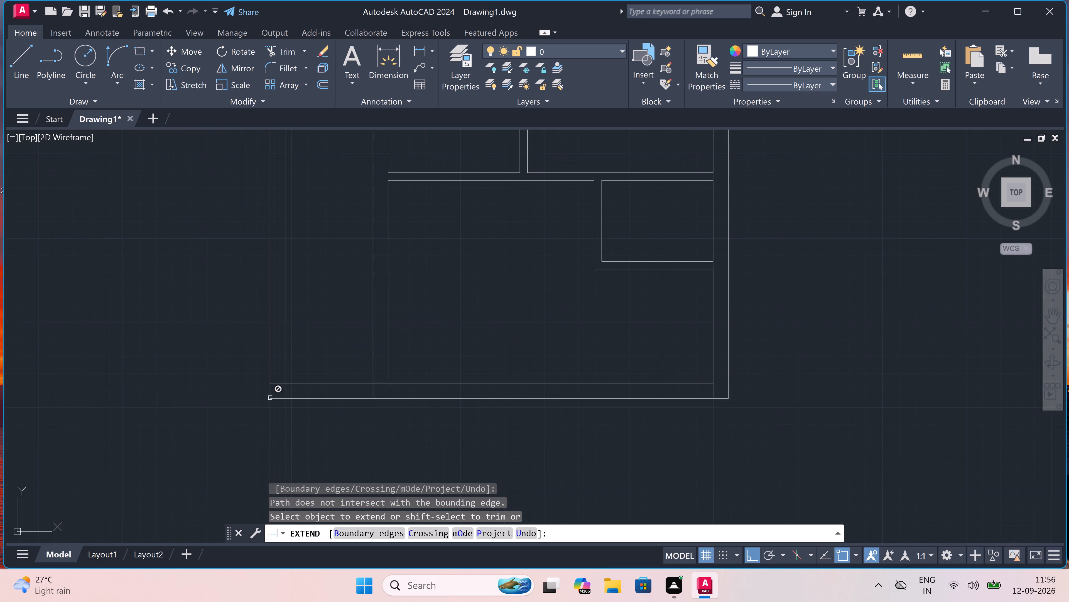
scroll(274, 399, "up", 1)
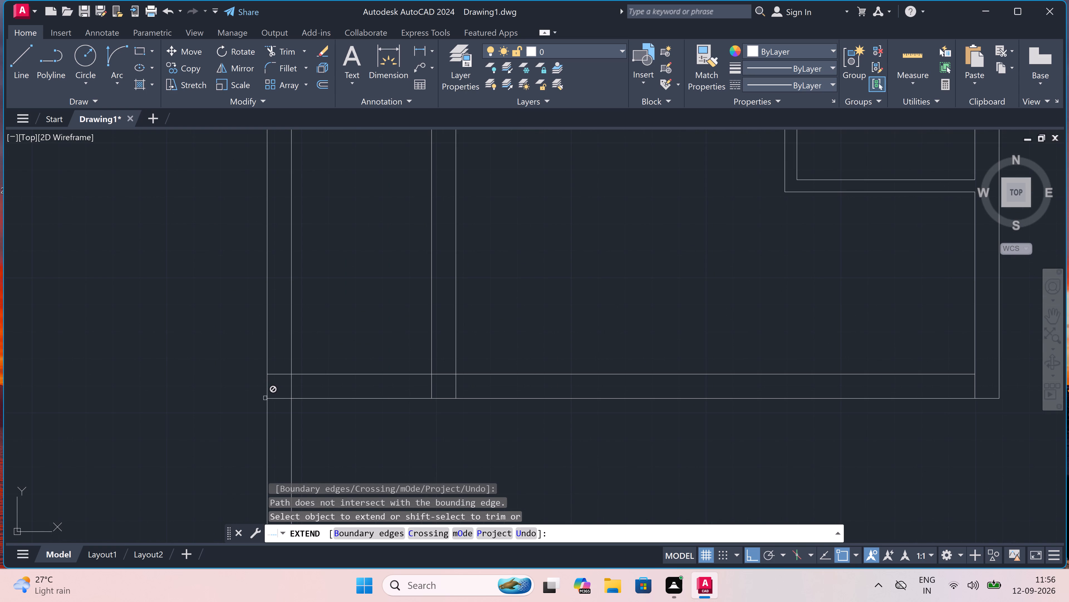
scroll(296, 393, "down", 2)
left_click(294, 395)
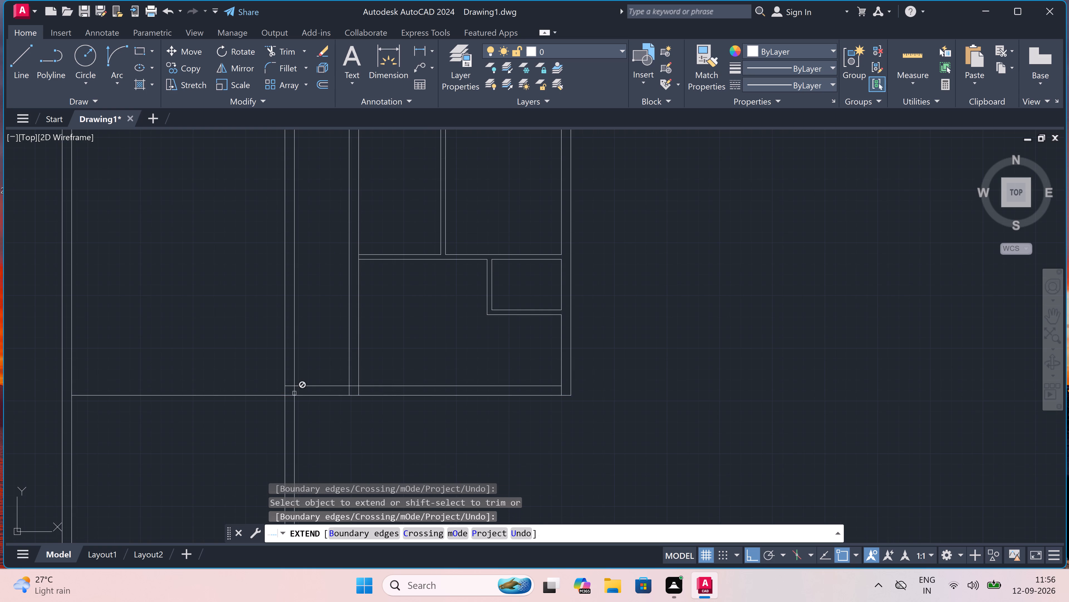
left_click(293, 387)
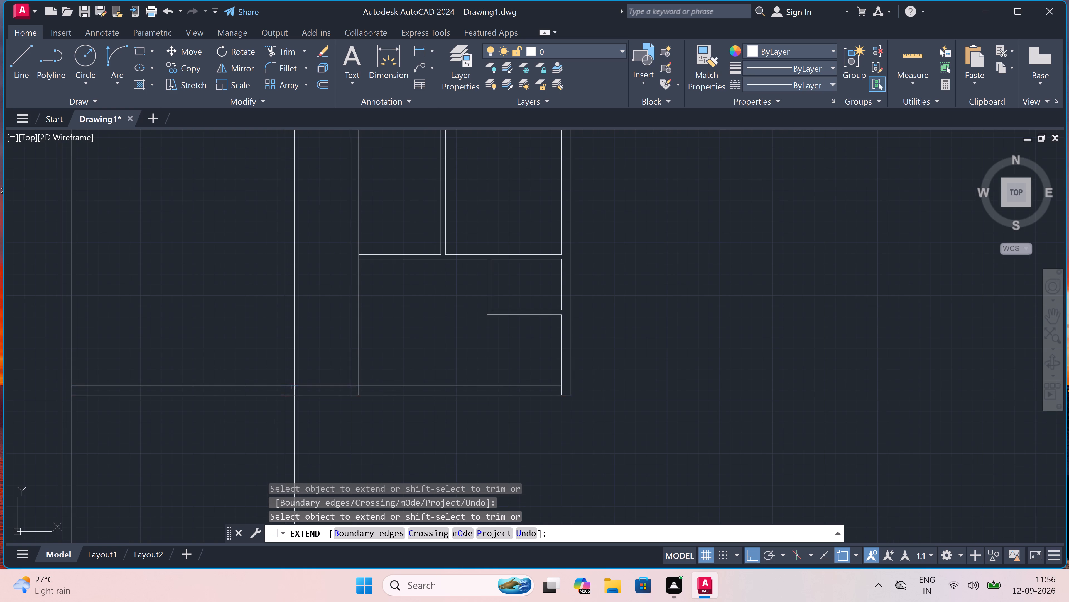
scroll(203, 395, "down", 3)
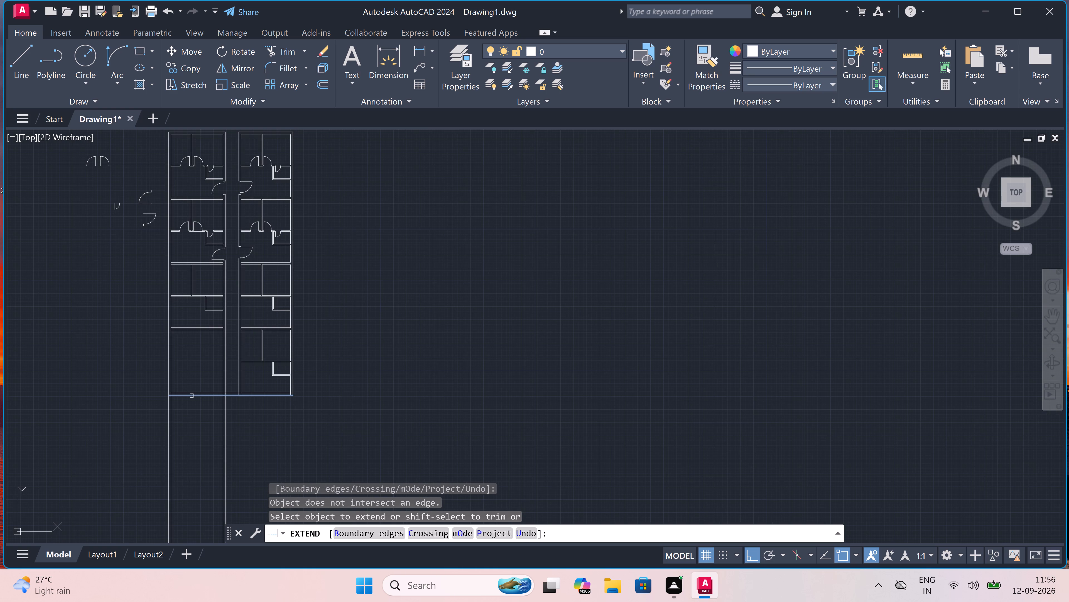
left_click(192, 396)
scroll(128, 401, "up", 3)
scroll(168, 383, "up", 2)
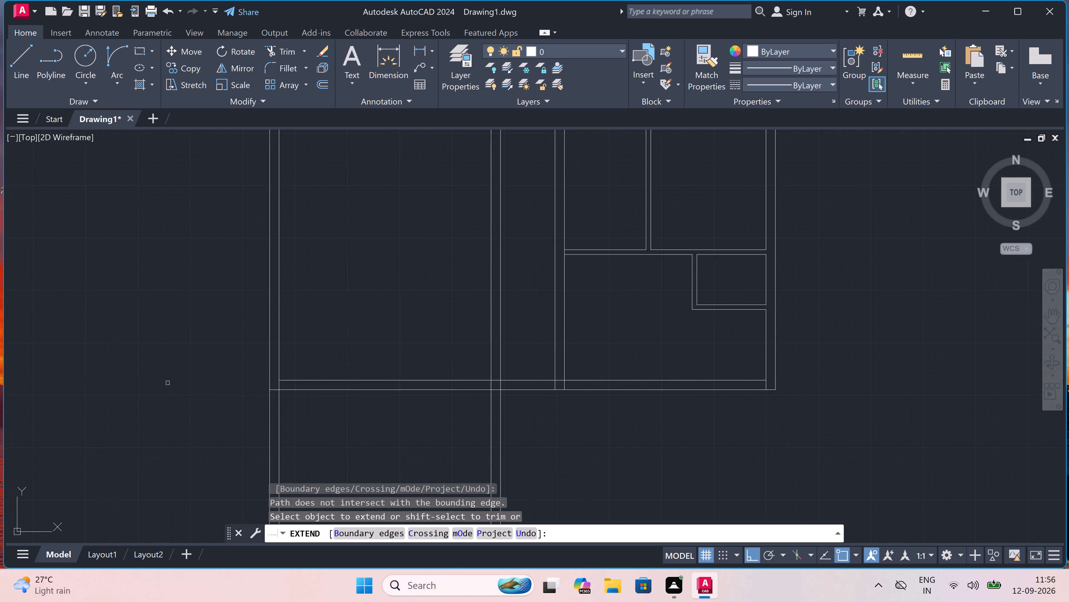
scroll(169, 383, "down", 2)
key("Escape")
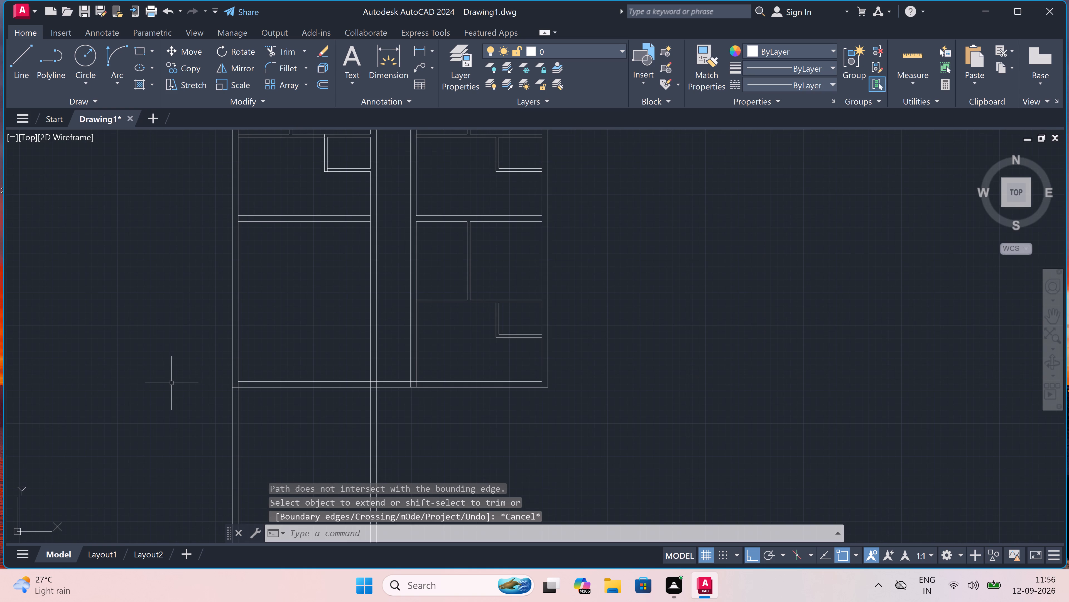
Trim both side walls' lines below the fourth left-hand unit's bottom wall.
type("tr")
key("space")
left_click_drag(184, 415, 198, 411)
left_click(459, 415)
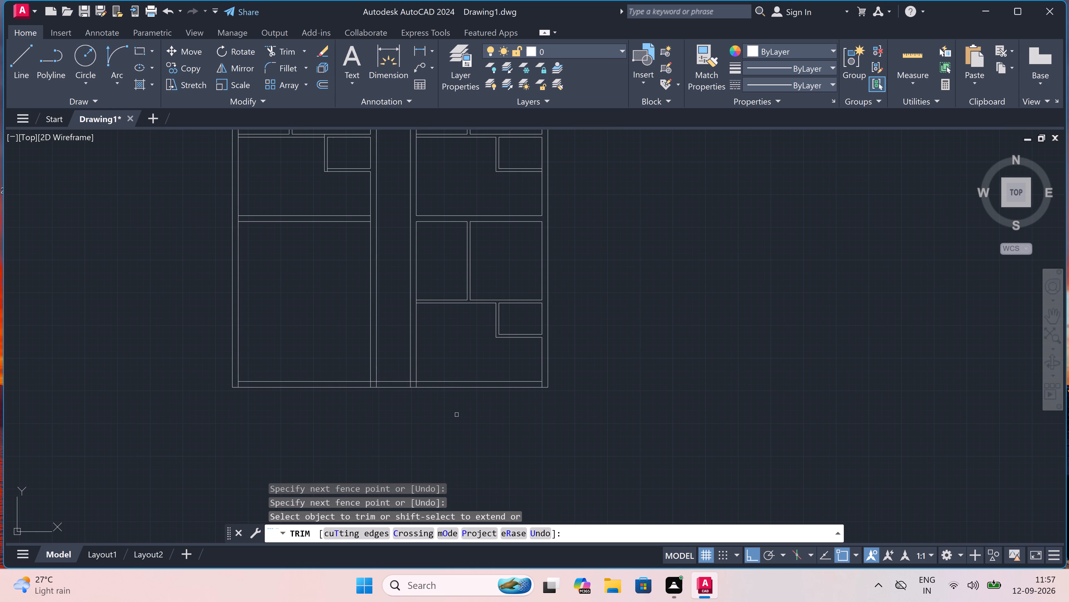
scroll(451, 414, "down", 2)
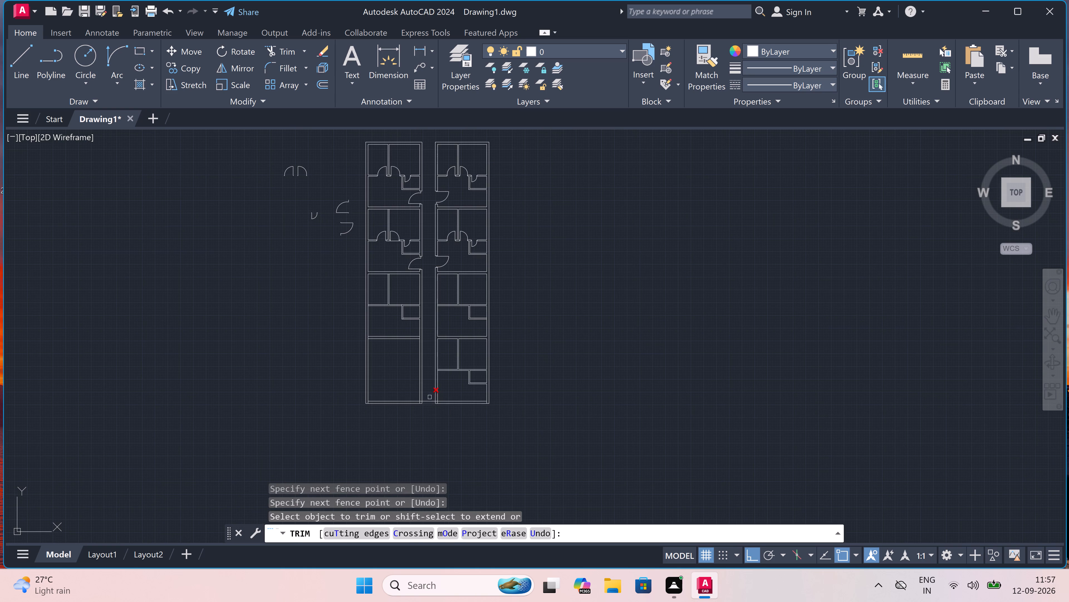
scroll(390, 365, "up", 2)
key("Escape")
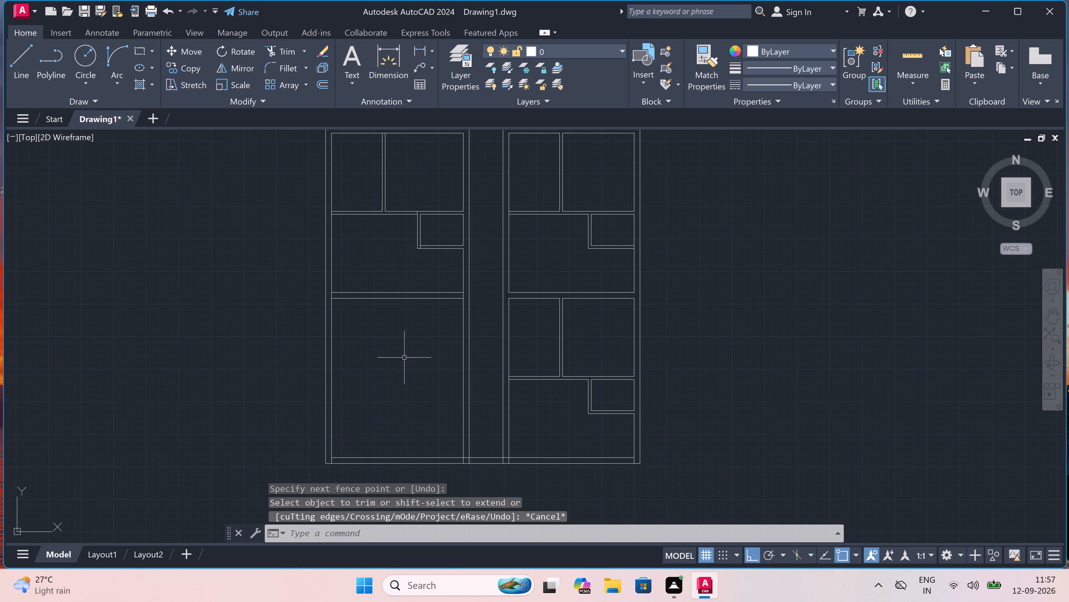
Offset the lower line of the fourth left-hand unit's top wall 10' downward into the unit.
scroll(414, 327, "up", 2)
key("o")
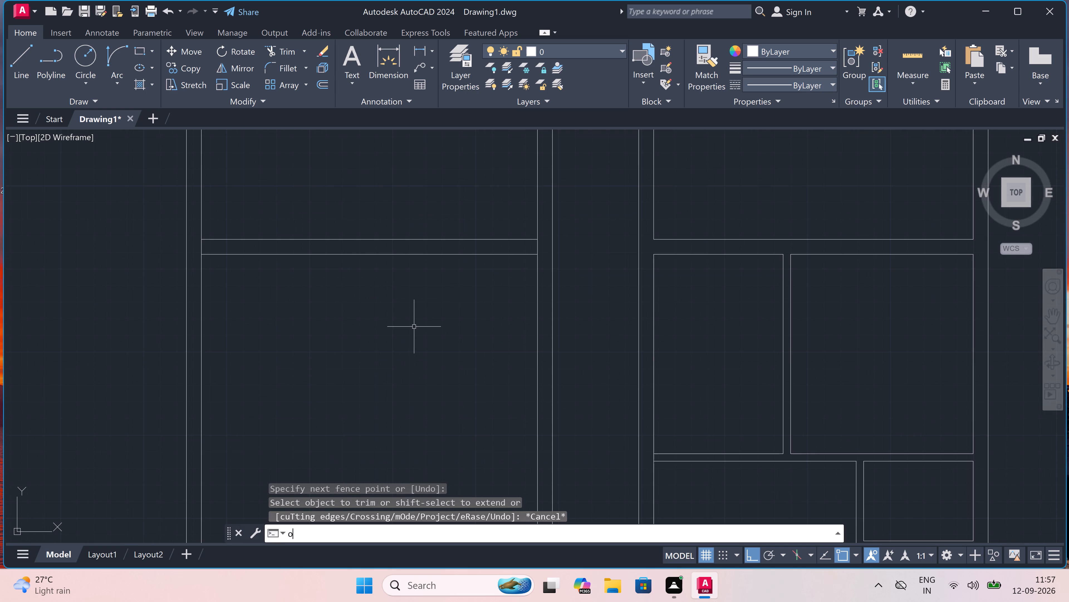
key("space")
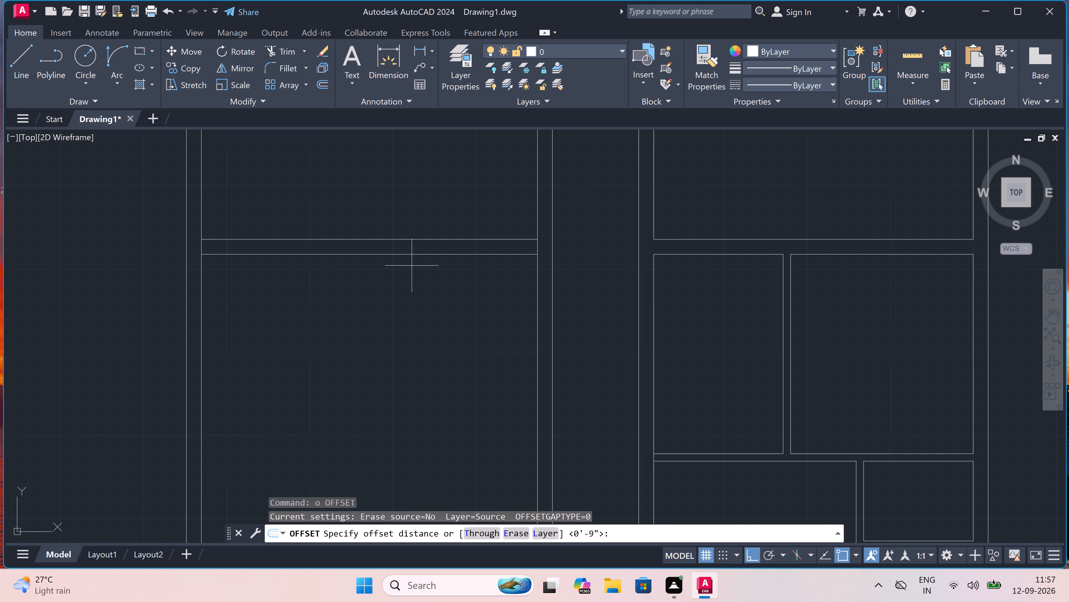
left_click_drag(412, 255, 414, 279)
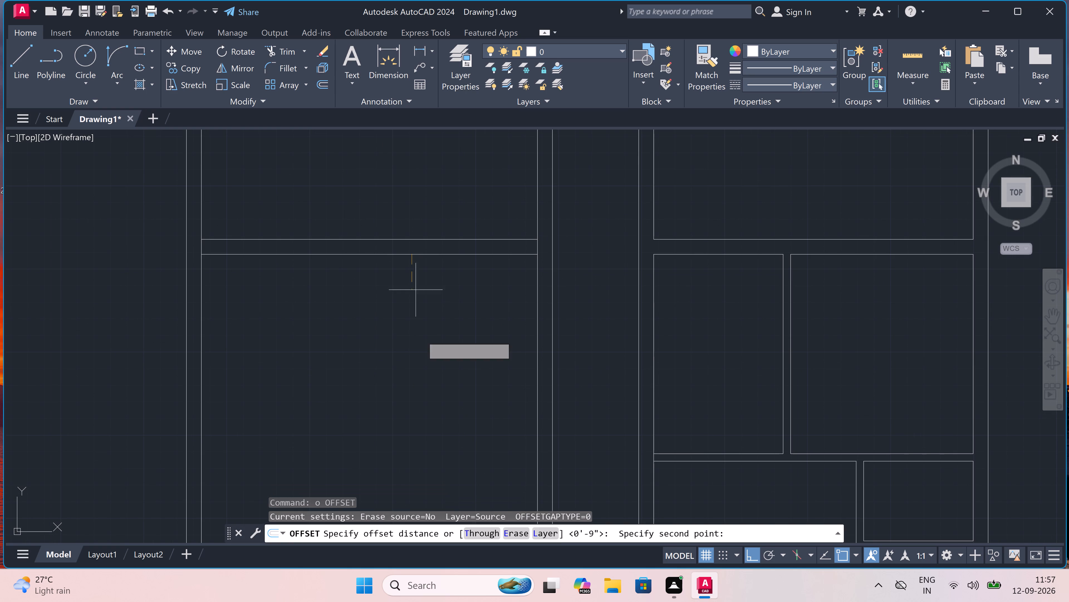
type("10'")
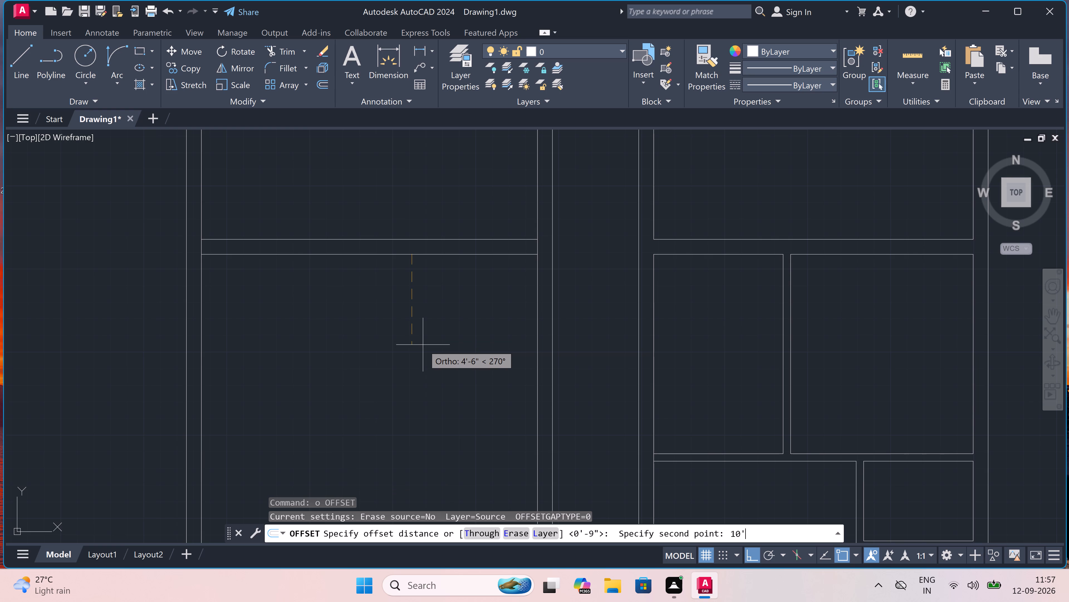
key("space")
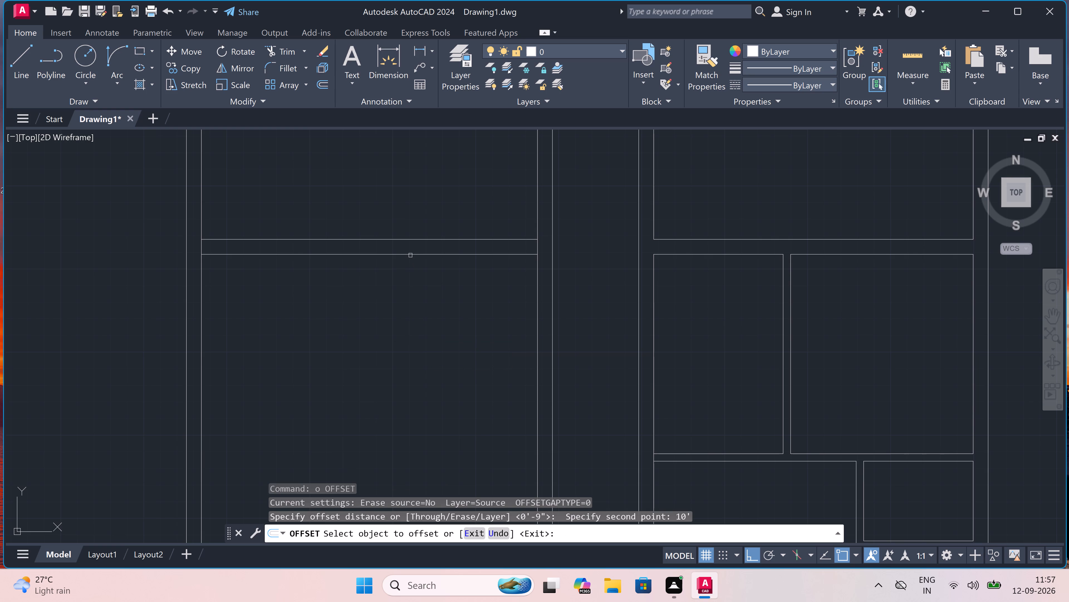
left_click(410, 255)
left_click(404, 294)
key("Escape")
Offset the fourth left-hand unit's new horizontal partition line 4.5" downward to give the partition its thickness.
key("space")
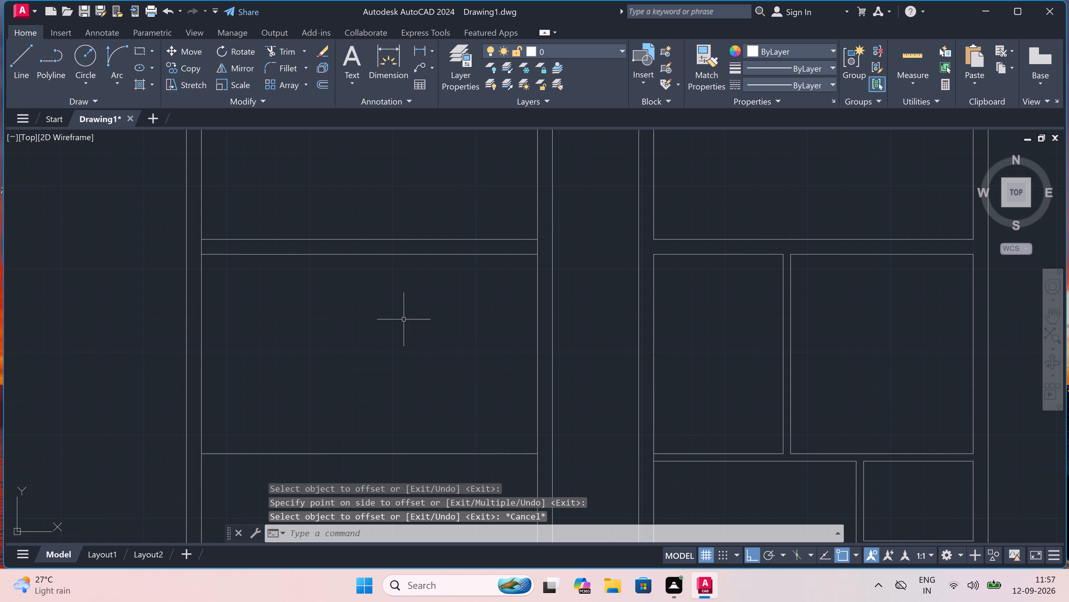
scroll(400, 358, "down", 4)
scroll(388, 395, "up", 2)
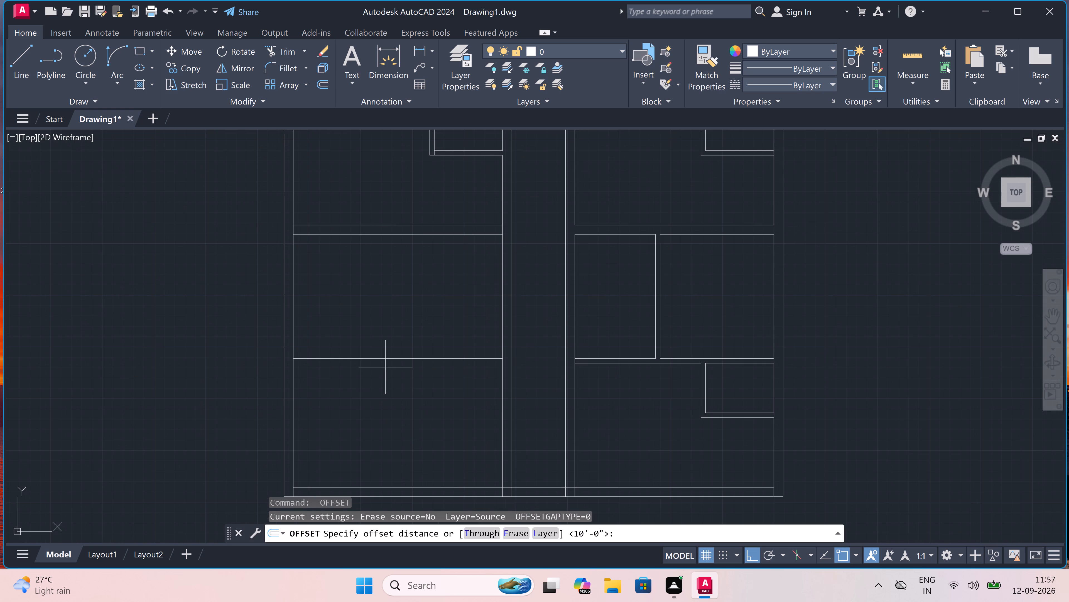
left_click_drag(384, 356, 384, 373)
key("4")
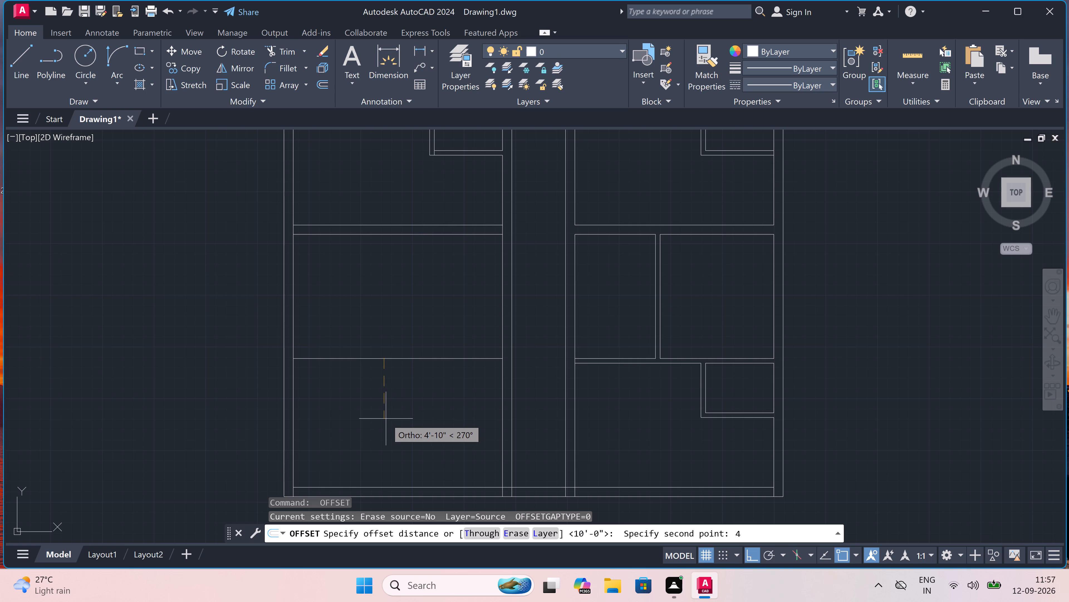
type(".5\"")
key("space")
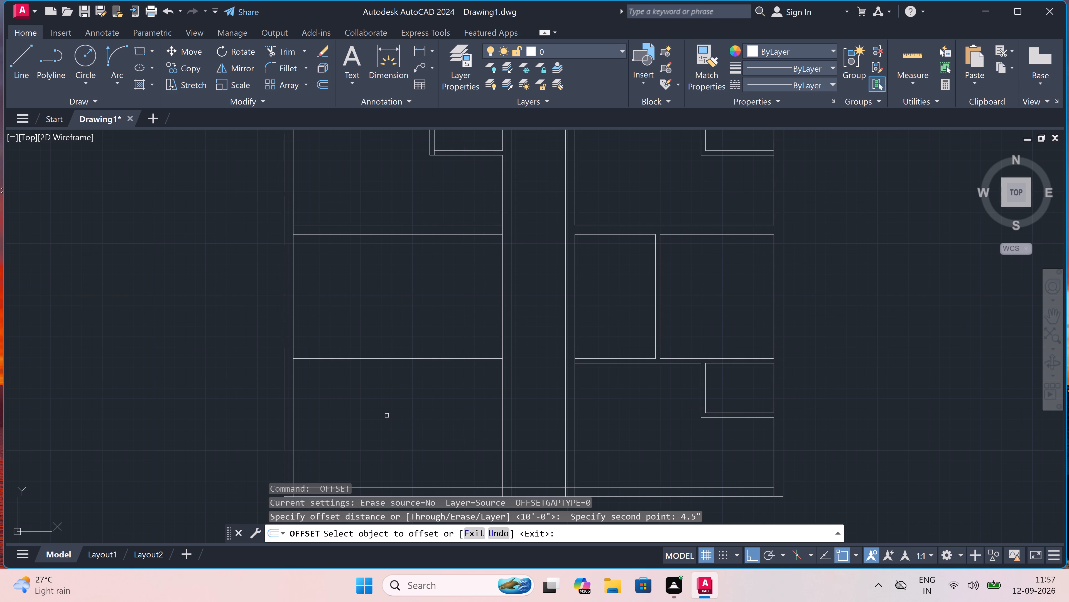
left_click(387, 359)
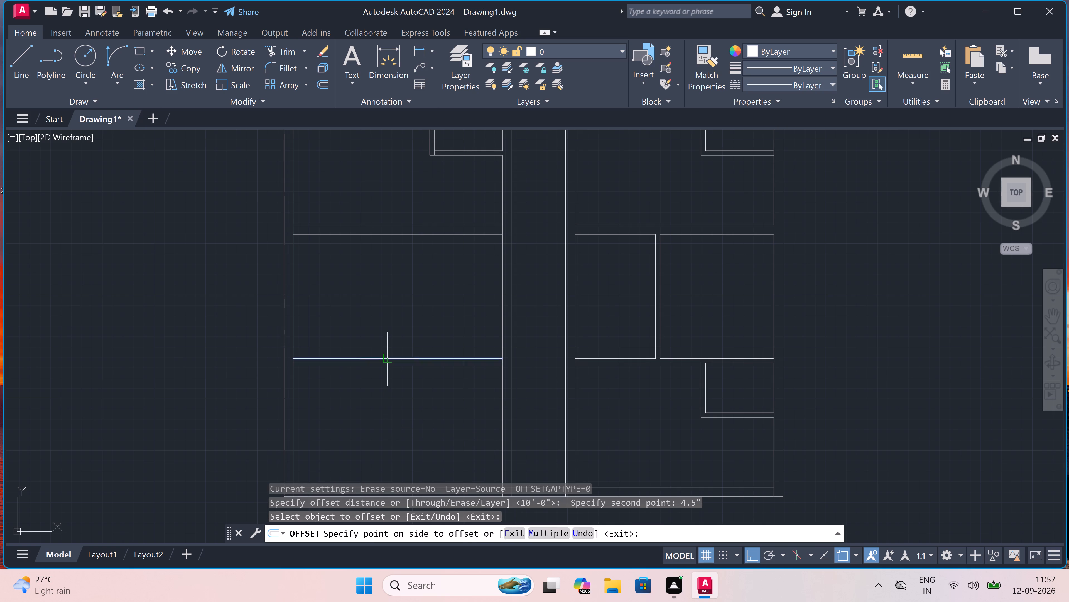
left_click(388, 394)
key("Escape")
Offset the inner line of the fourth left-hand unit's left wall 6'6" into the unit for the vertical partition.
key("space")
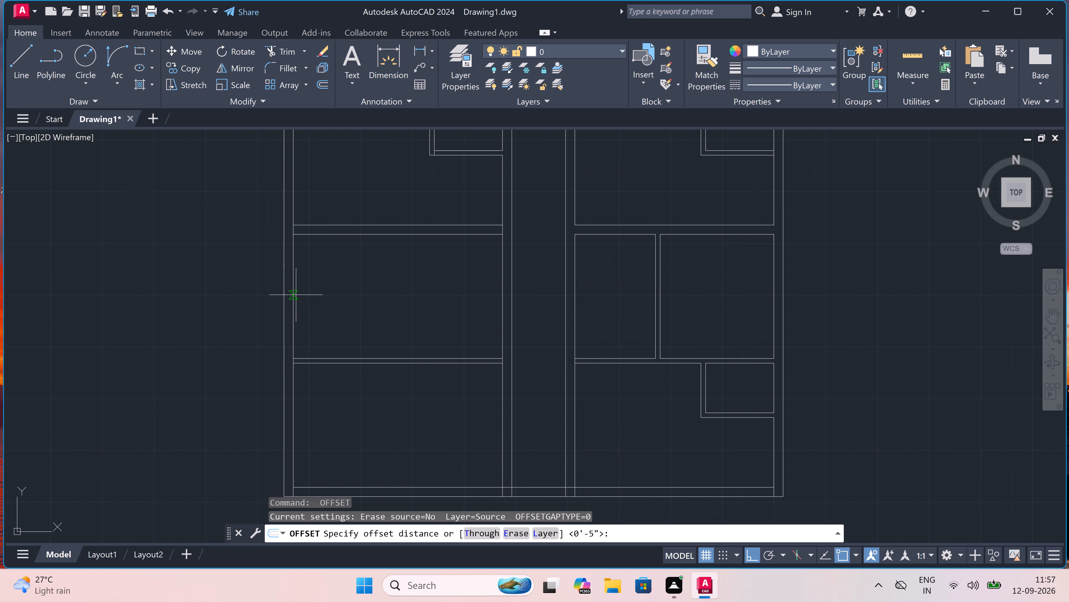
left_click_drag(295, 294, 308, 295)
type("6'6\"")
key("space")
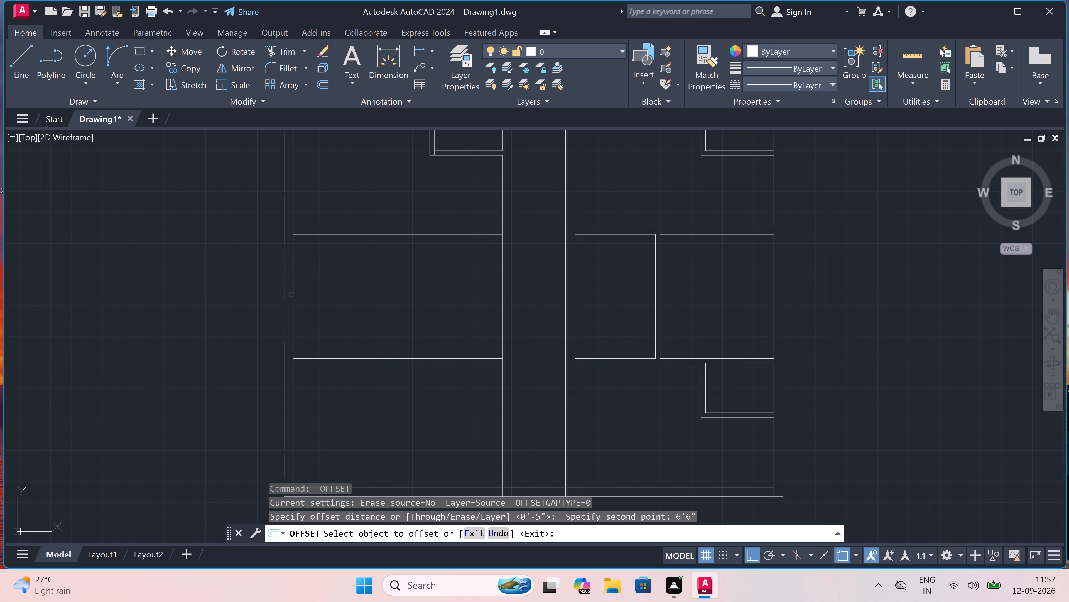
left_click(294, 298)
left_click(349, 306)
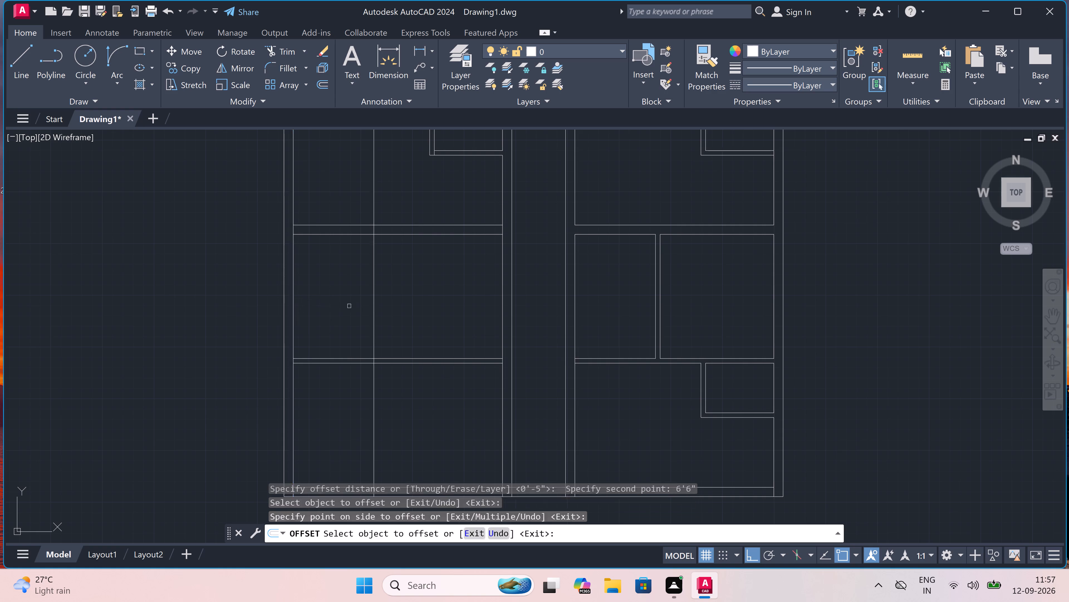
scroll(353, 323, "down", 1)
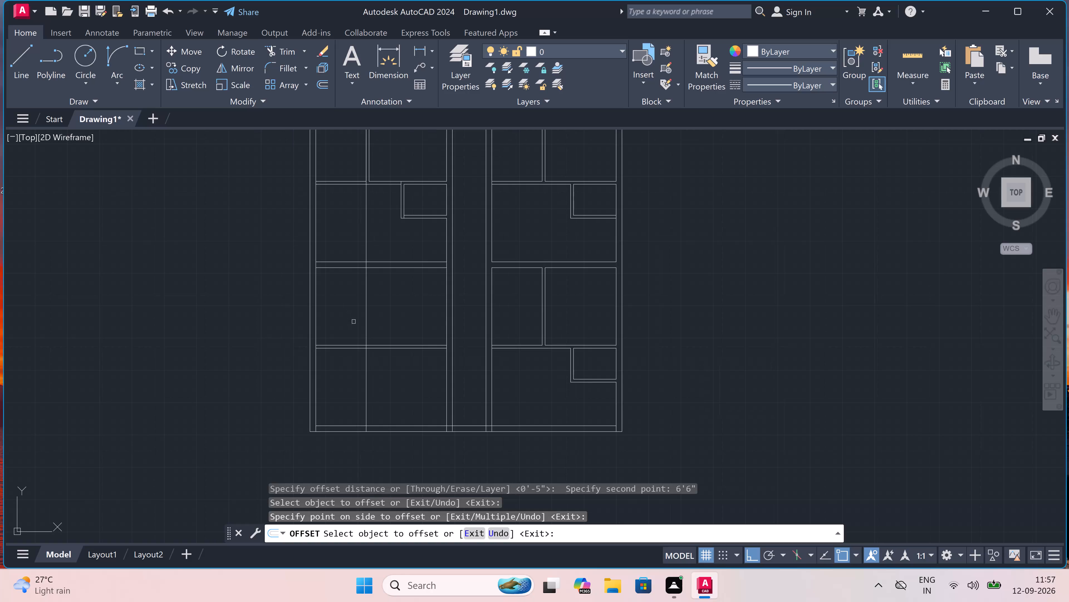
scroll(357, 312, "up", 1)
key("Escape")
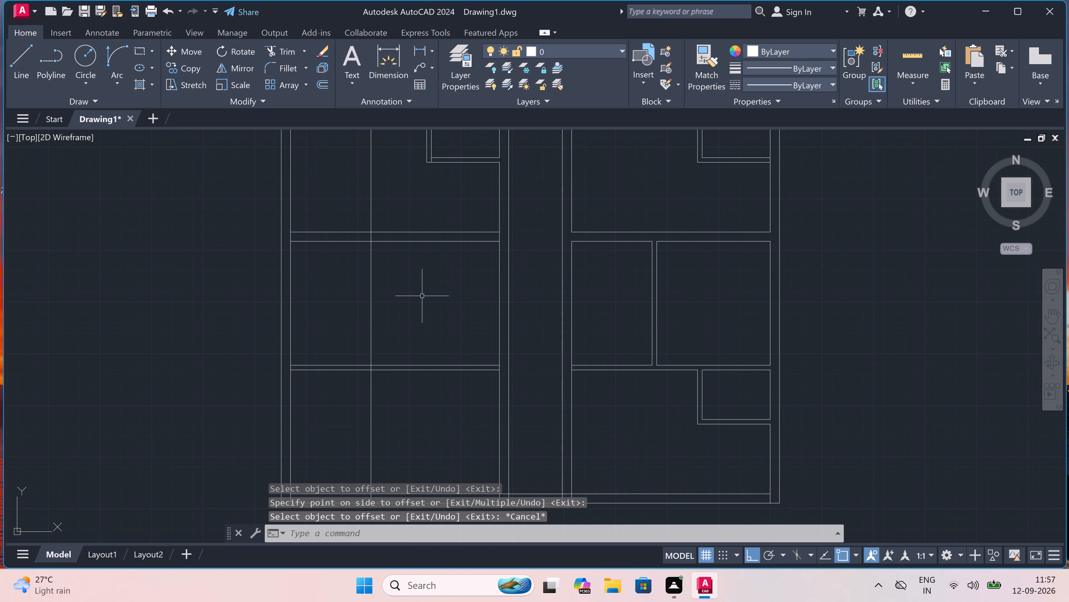
Offset the fourth left-hand unit's new vertical partition line 4.5" to the right to give the partition its thickness.
key("space")
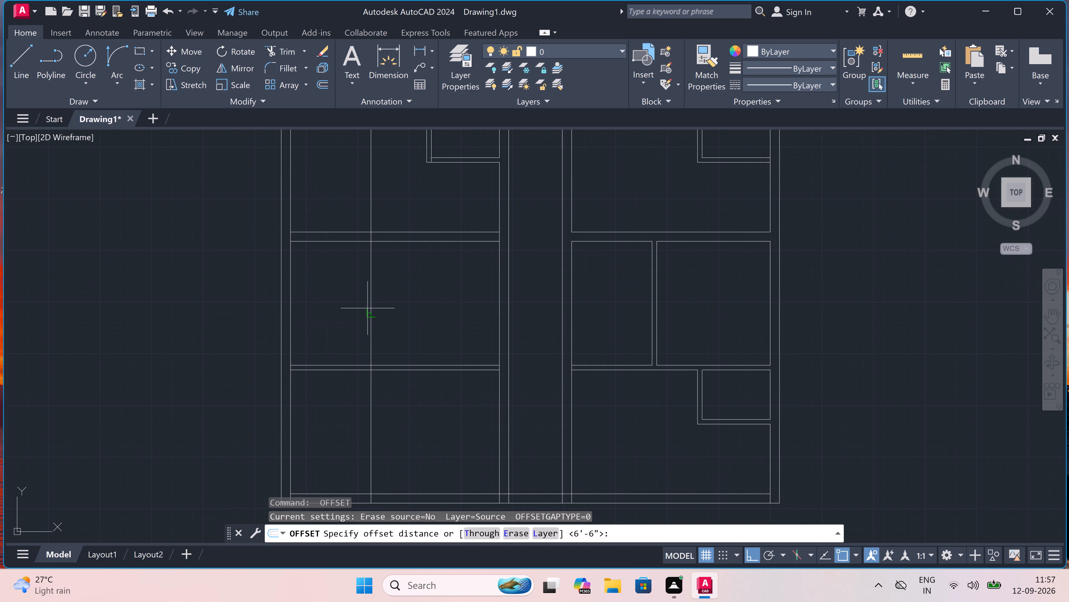
left_click(369, 313)
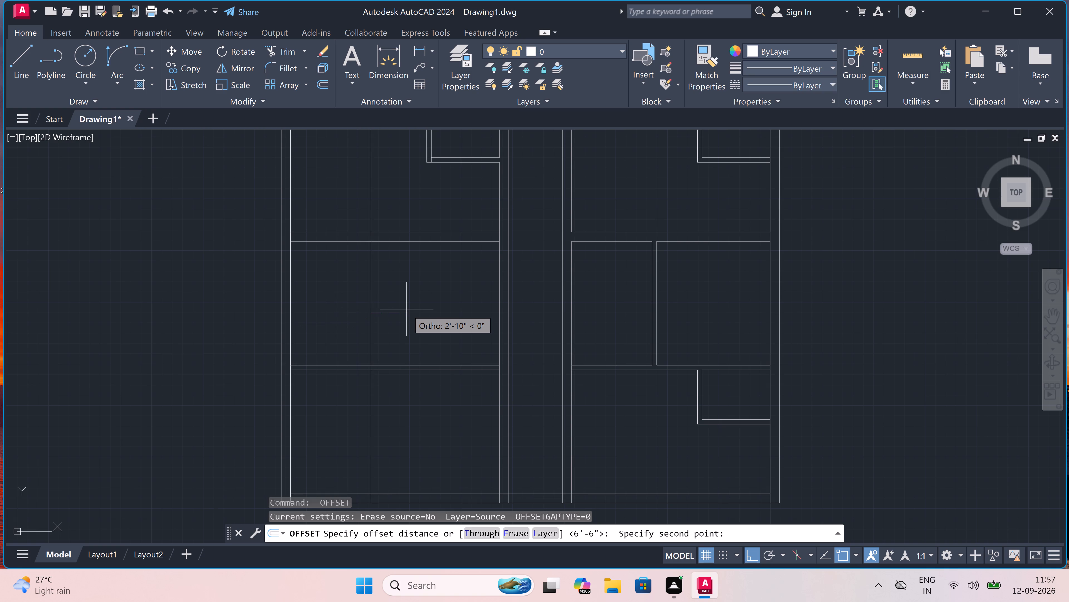
type("4.5\"")
key("space")
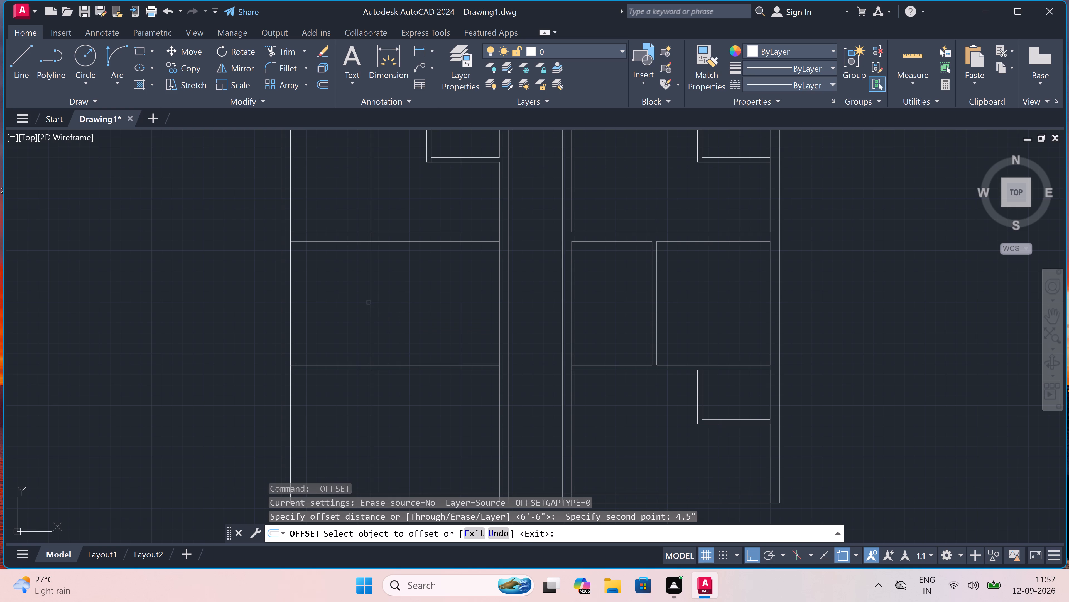
left_click_drag(371, 302, 376, 302)
left_click(402, 295)
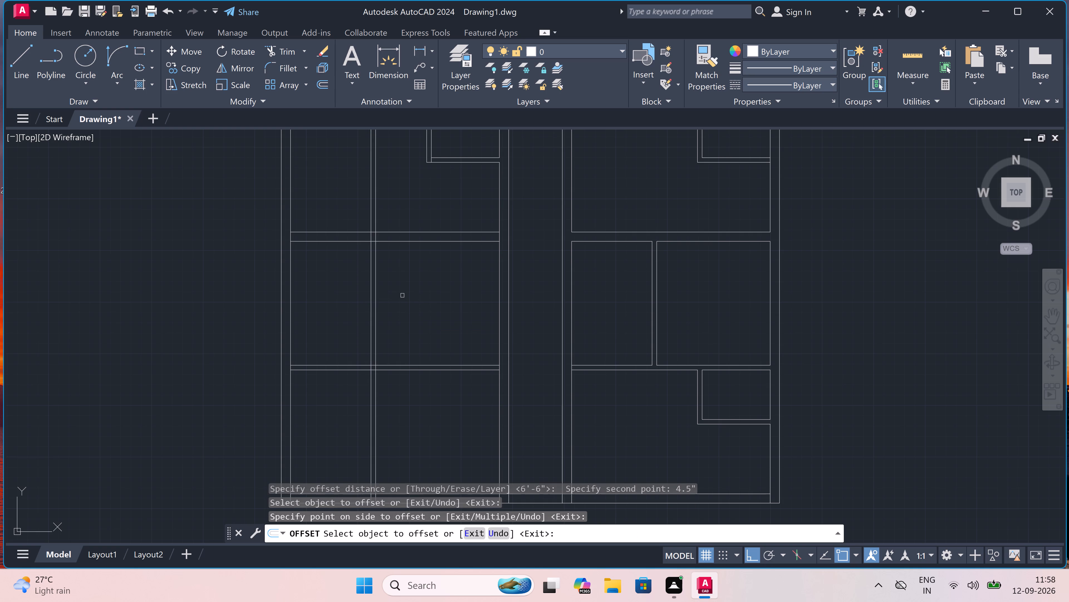
key("Escape")
Offset the lower line of the fourth left-hand unit's horizontal partition 4' downward for the small room's bottom wall.
key("space")
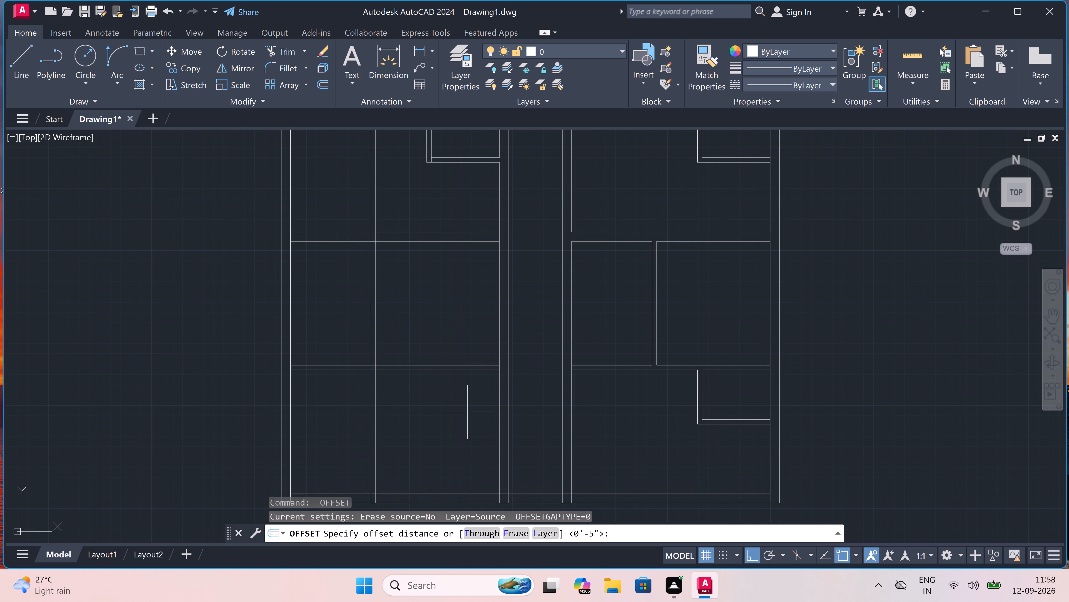
scroll(467, 412, "down", 3)
scroll(468, 414, "up", 4)
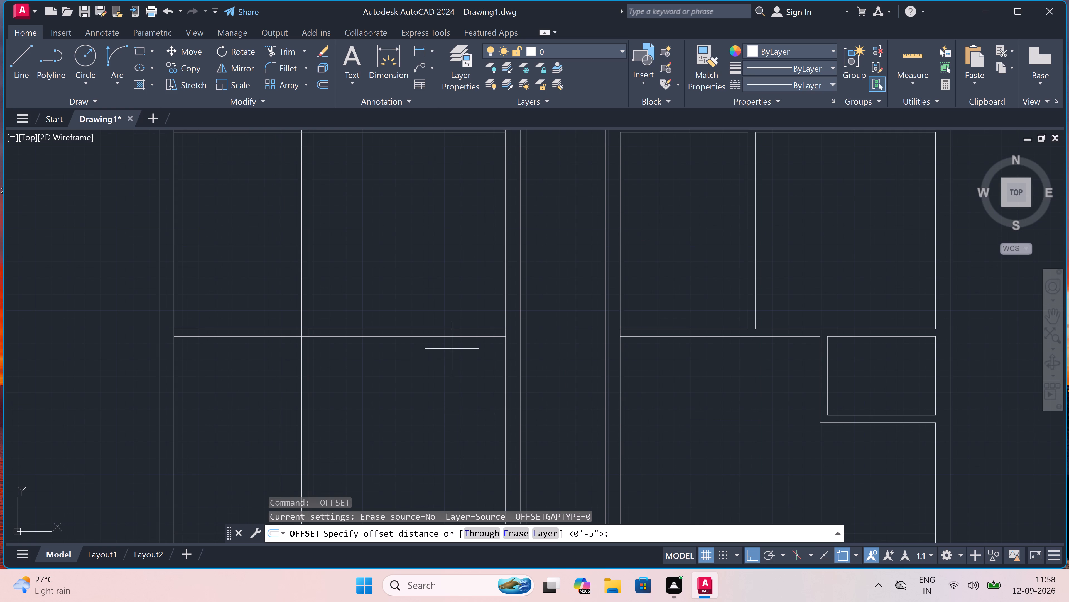
left_click(449, 339)
type("4'")
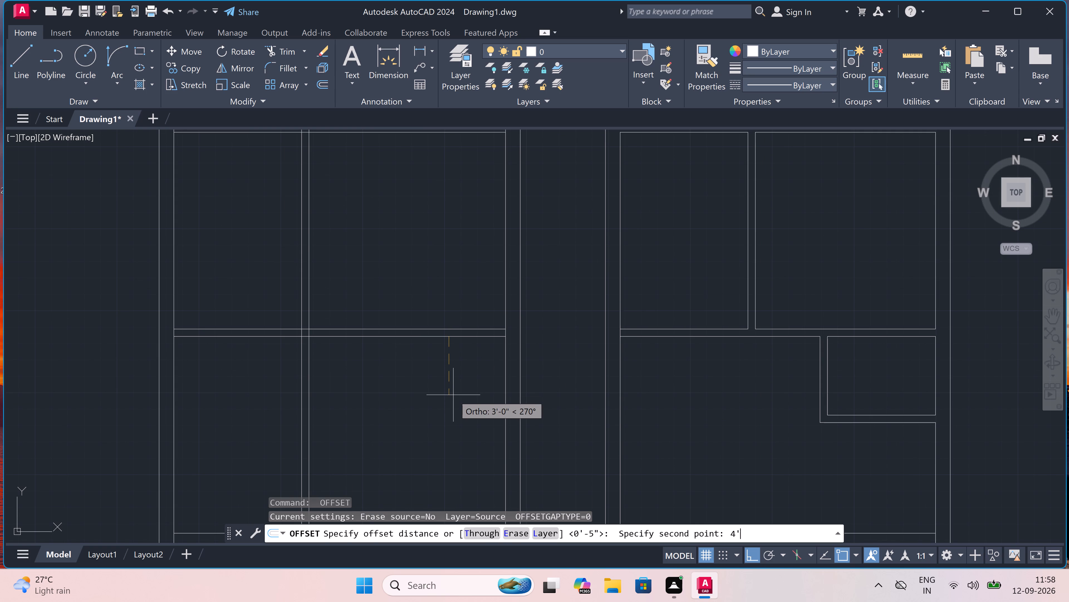
key("space")
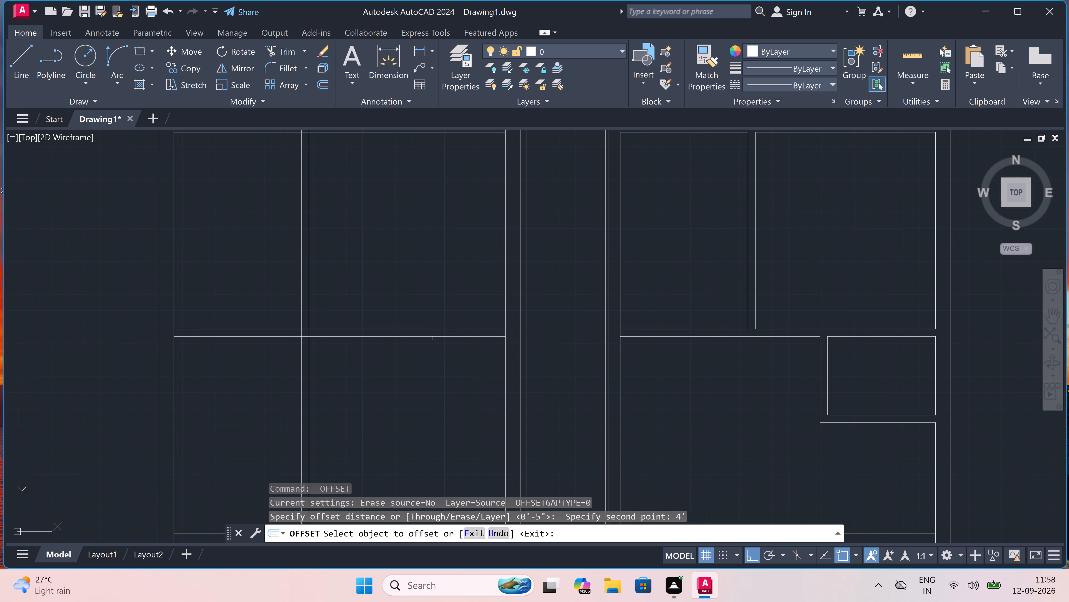
left_click(433, 337)
left_click(433, 385)
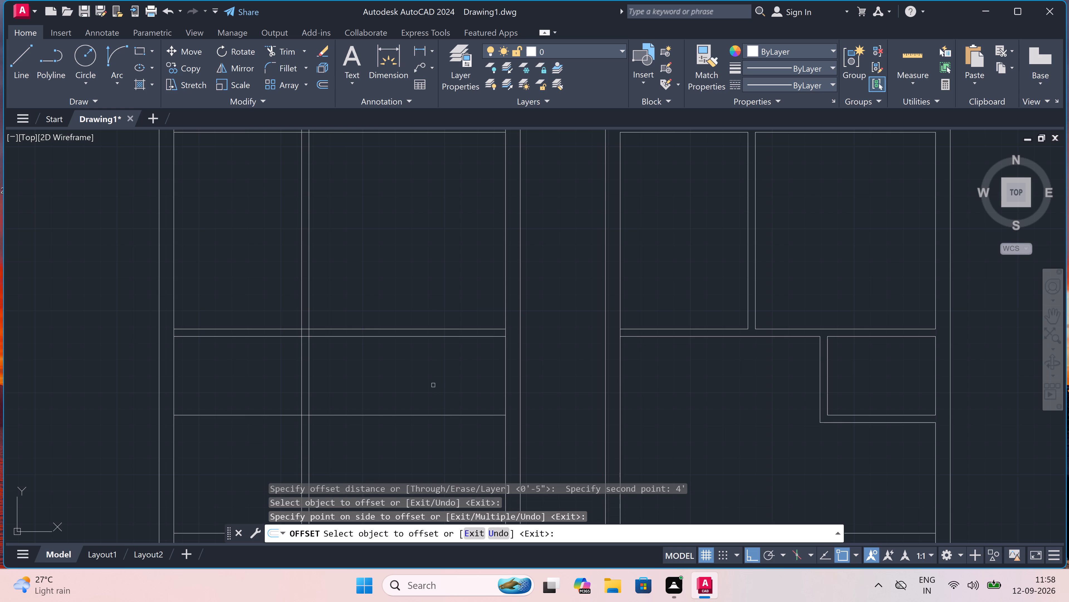
key("Escape")
Offset the small room's new bottom line 4.5" downward to give that wall its thickness.
key("space")
scroll(433, 387, "down", 2)
scroll(433, 404, "up", 2)
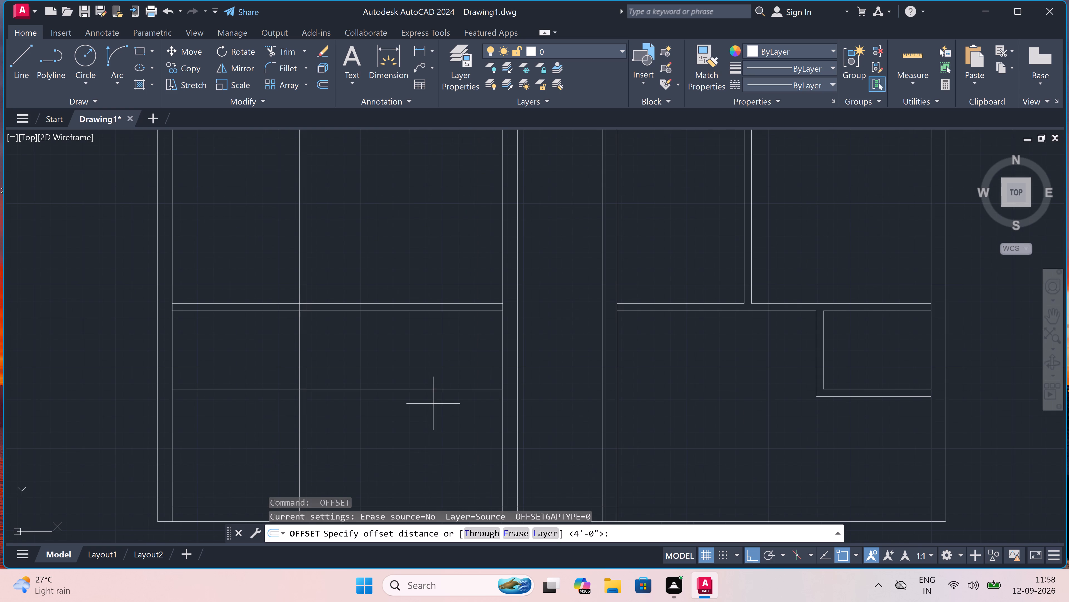
left_click_drag(430, 390, 430, 403)
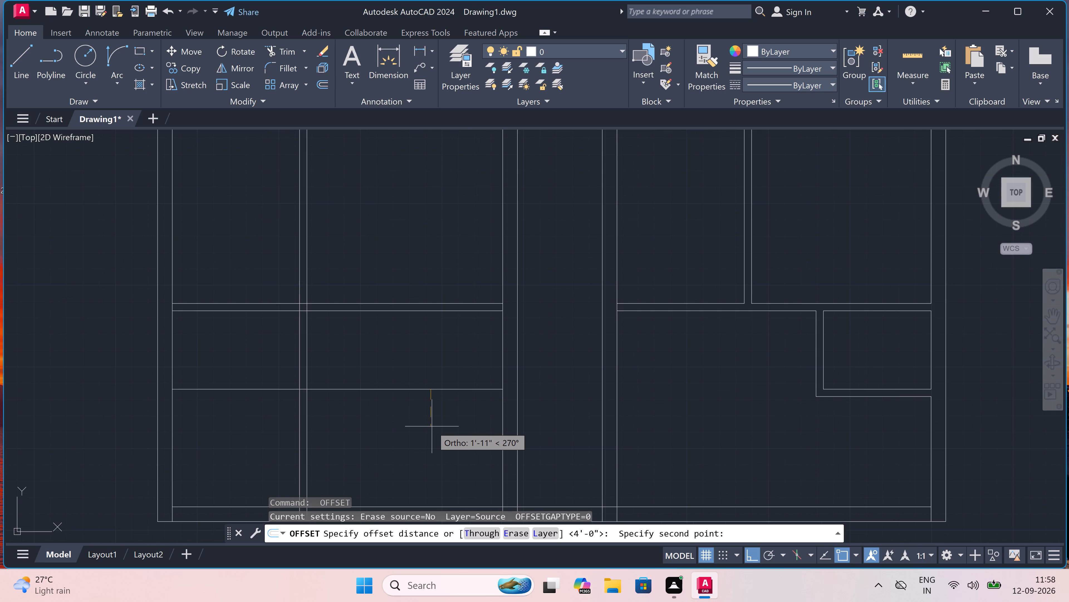
type("4.5\"")
key("space")
left_click_drag(412, 389, 412, 396)
left_click(413, 407)
key("Escape")
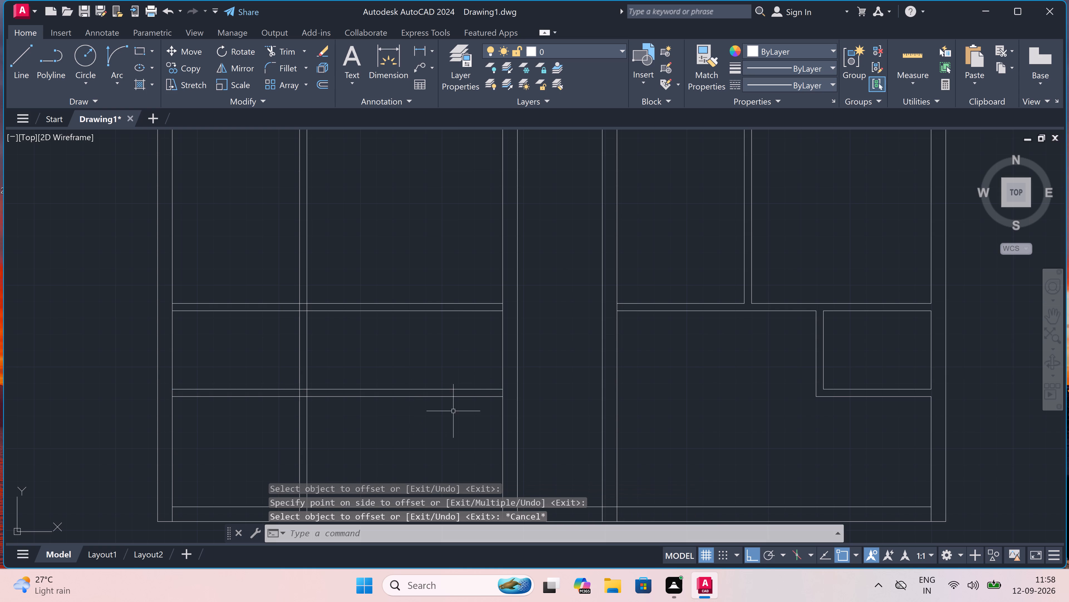
Offset the inner line of the fourth left-hand unit's right wall 5'6" into the unit for the small room's side wall.
key("space")
left_click_drag(502, 344, 475, 350)
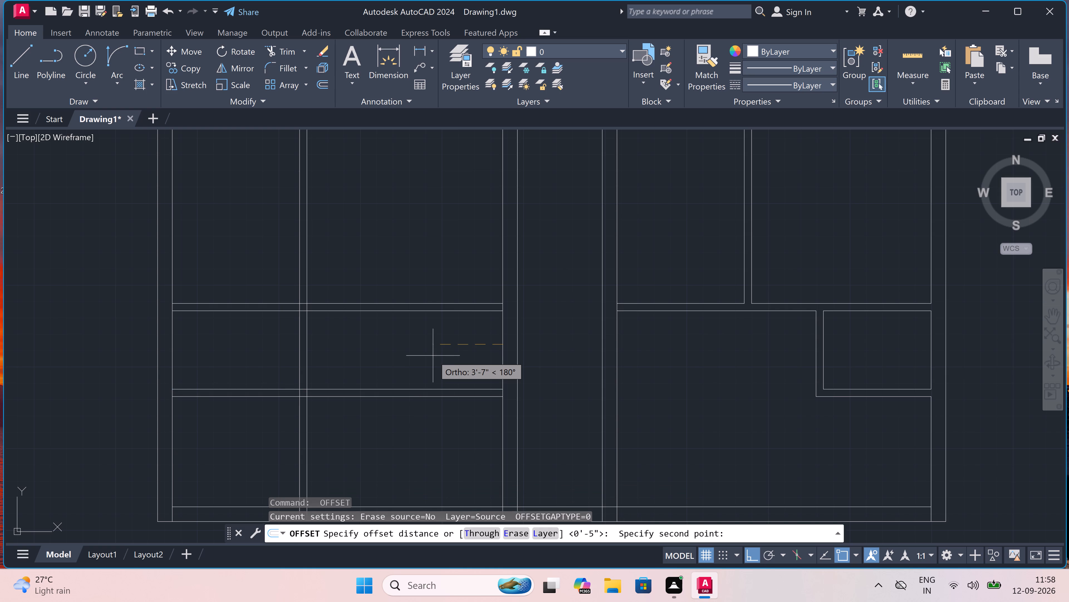
type("5'6\"")
key("space")
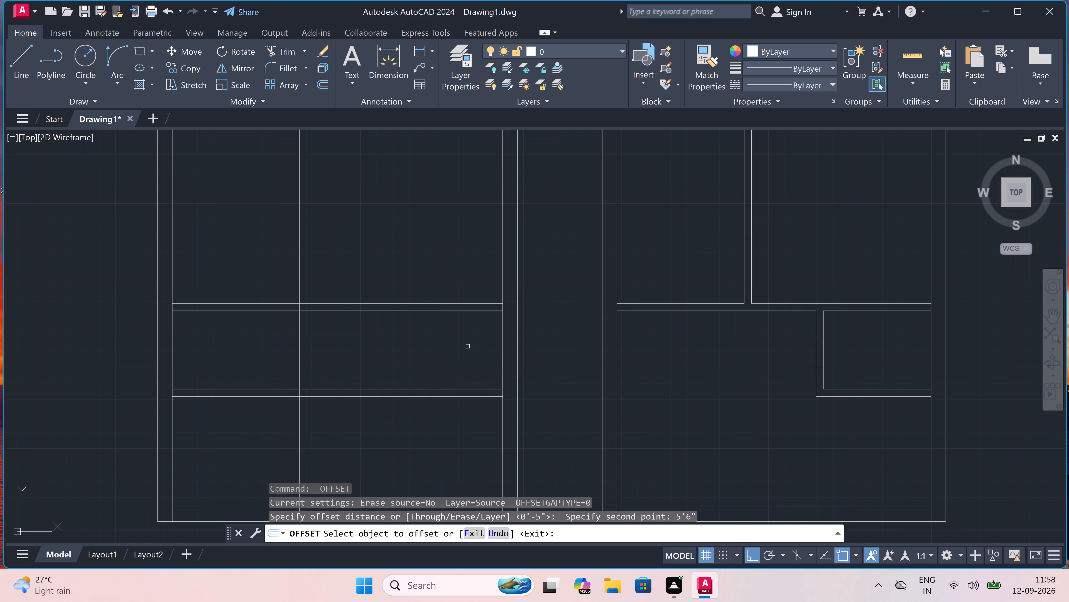
left_click(503, 341)
left_click(446, 354)
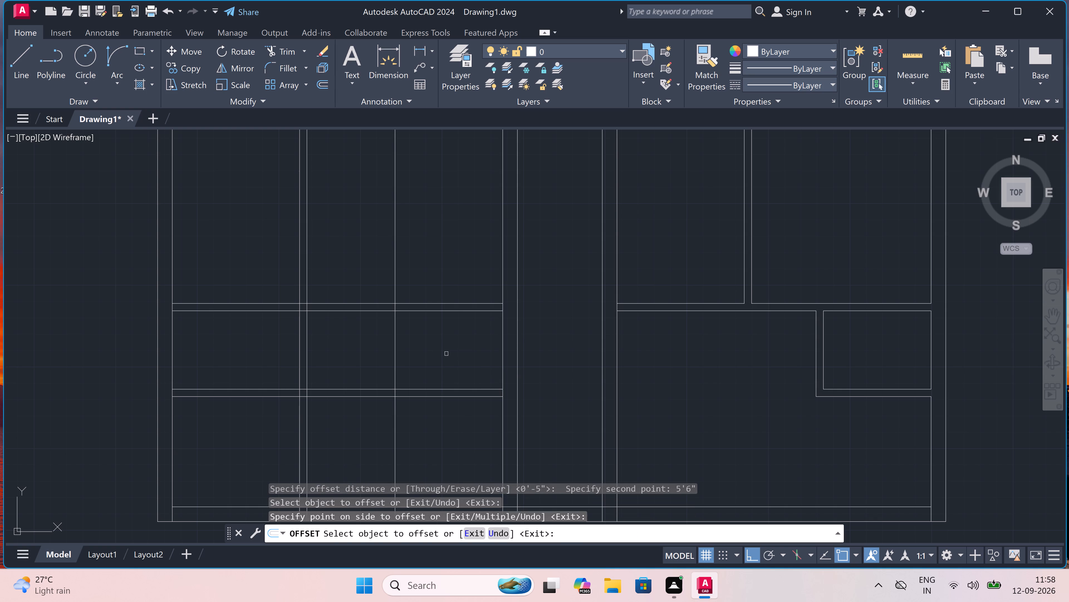
key("Escape")
Offset the small room's new vertical line 4.5" to the left to give its side wall thickness.
key("space")
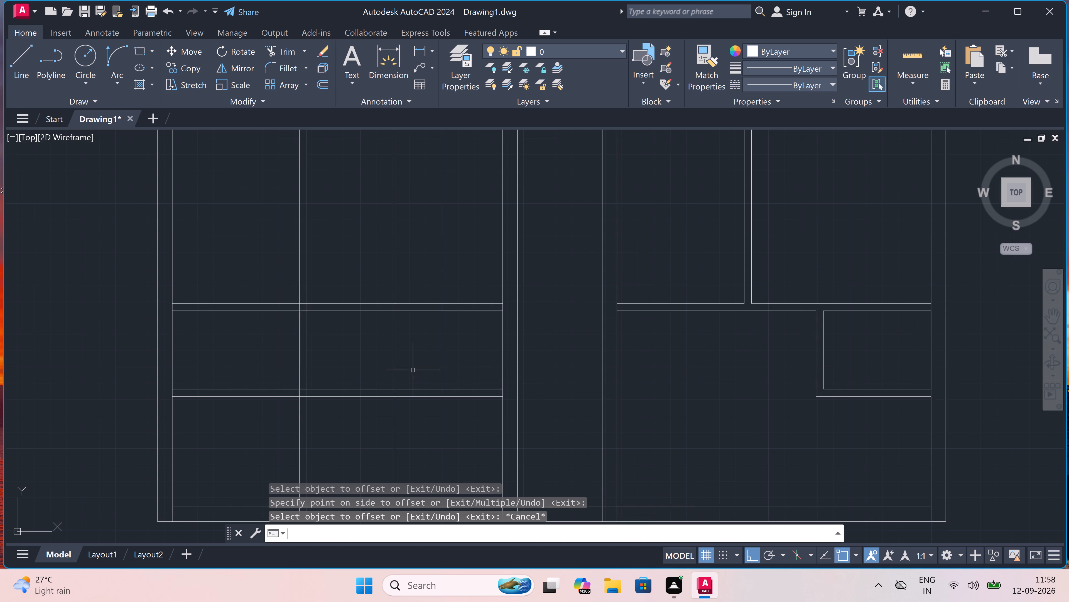
left_click(396, 366)
key("4")
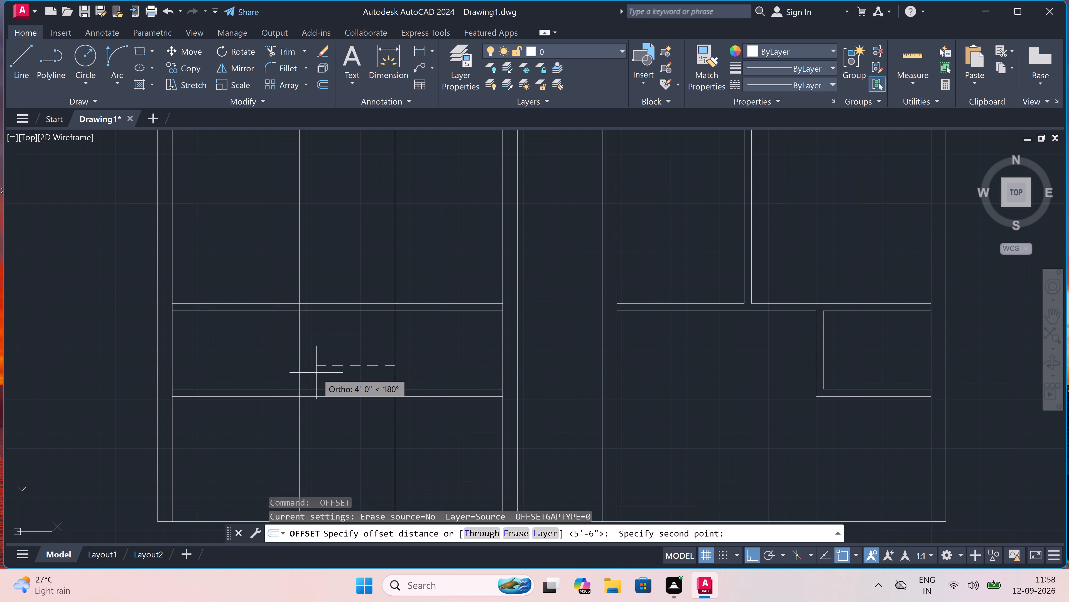
key("period")
key("5")
type("\"")
key("space")
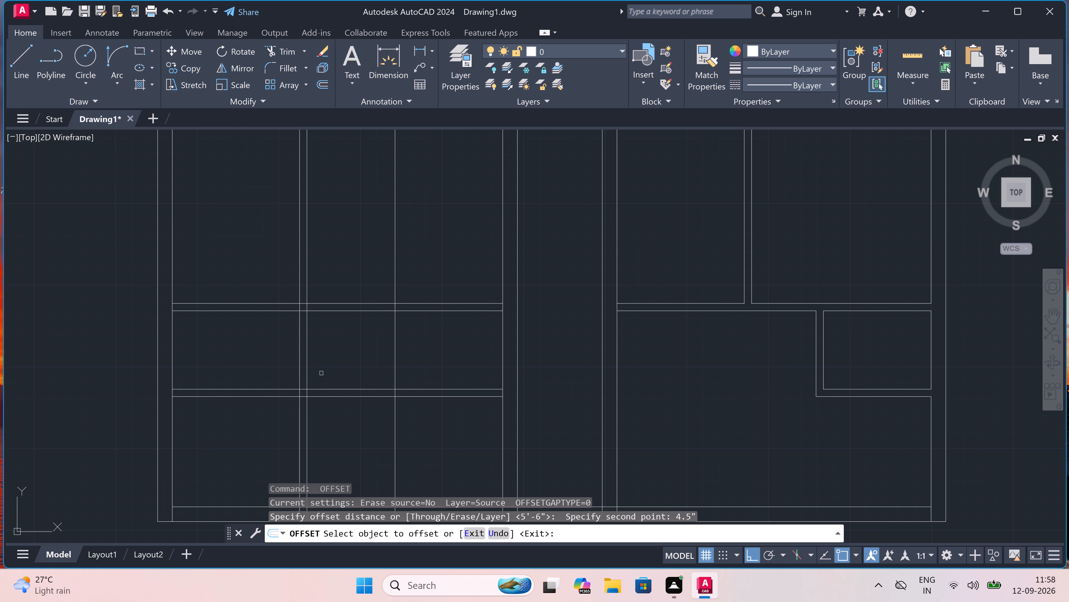
left_click(394, 339)
left_click(382, 345)
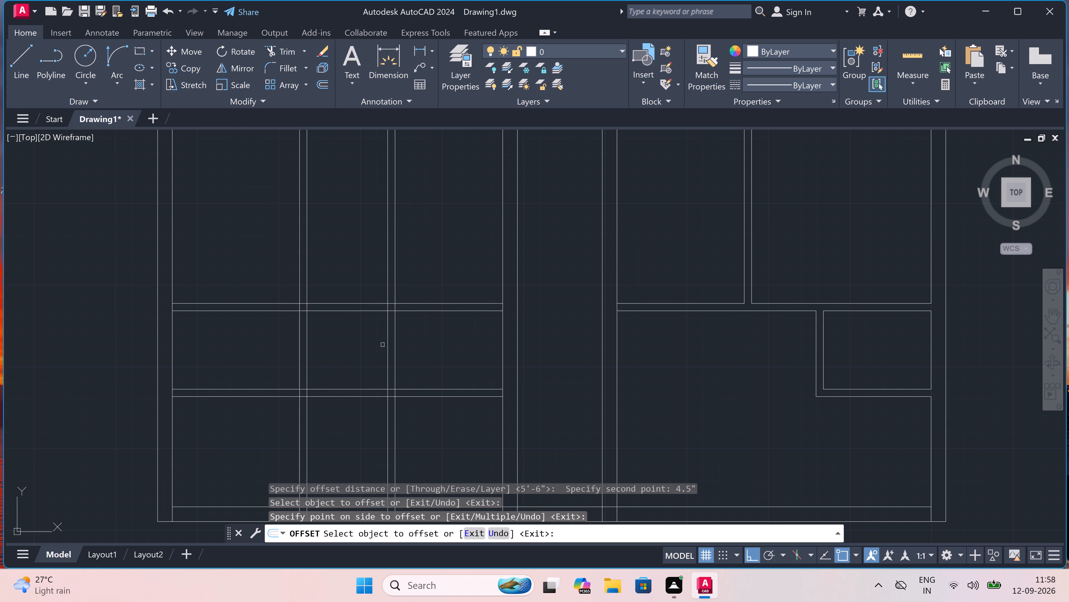
key("Escape")
Trim the left wall's inner line between the two lines of the wall separating the third and fourth left-hand units.
type("tr")
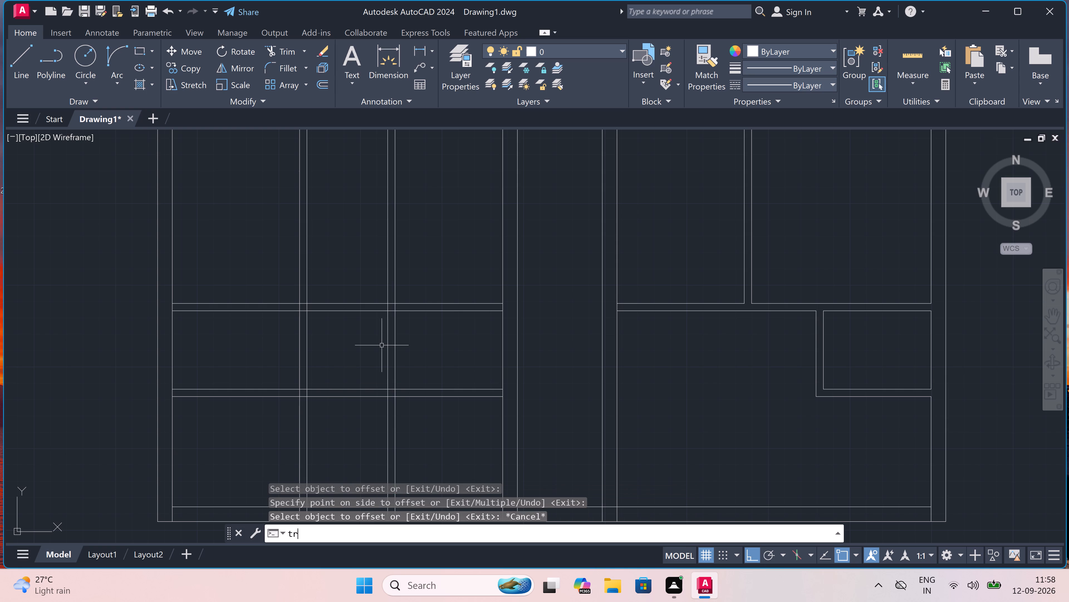
key("space")
scroll(382, 345, "down", 3)
scroll(354, 322, "up", 2)
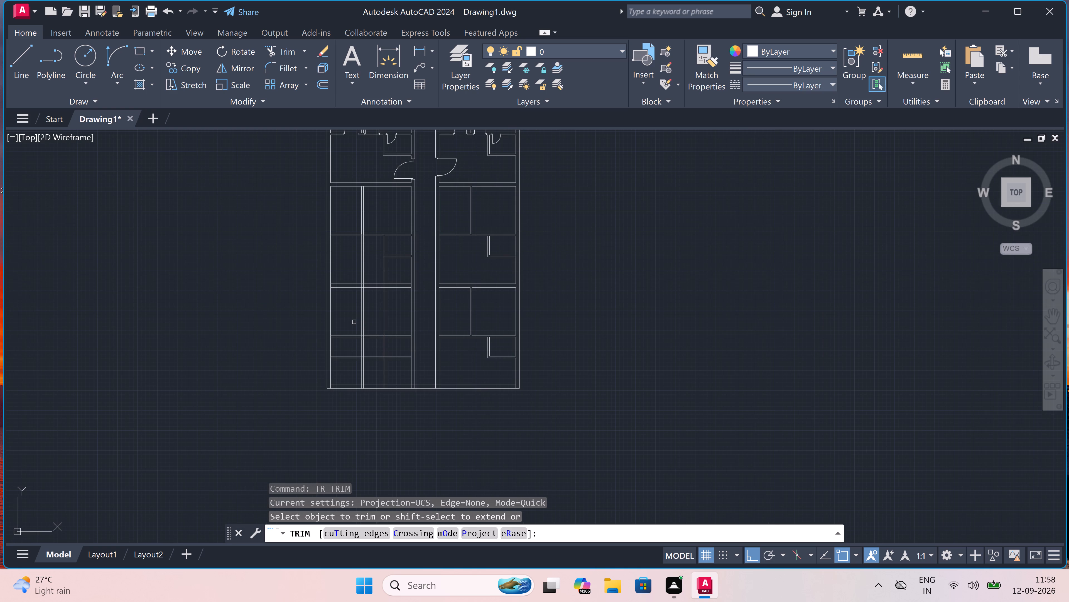
scroll(354, 322, "down", 1)
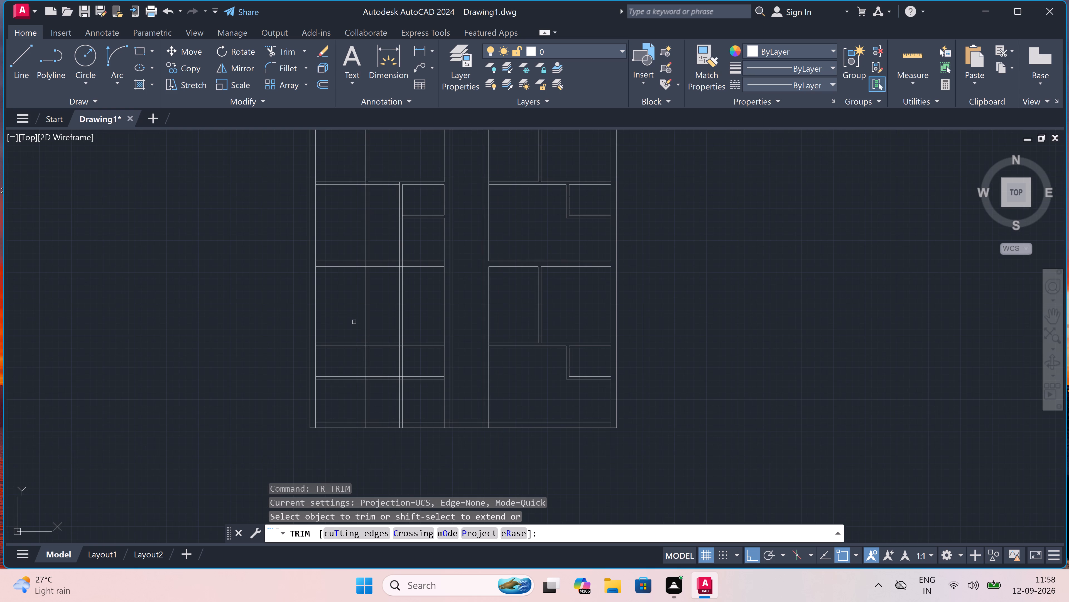
scroll(338, 270, "up", 3)
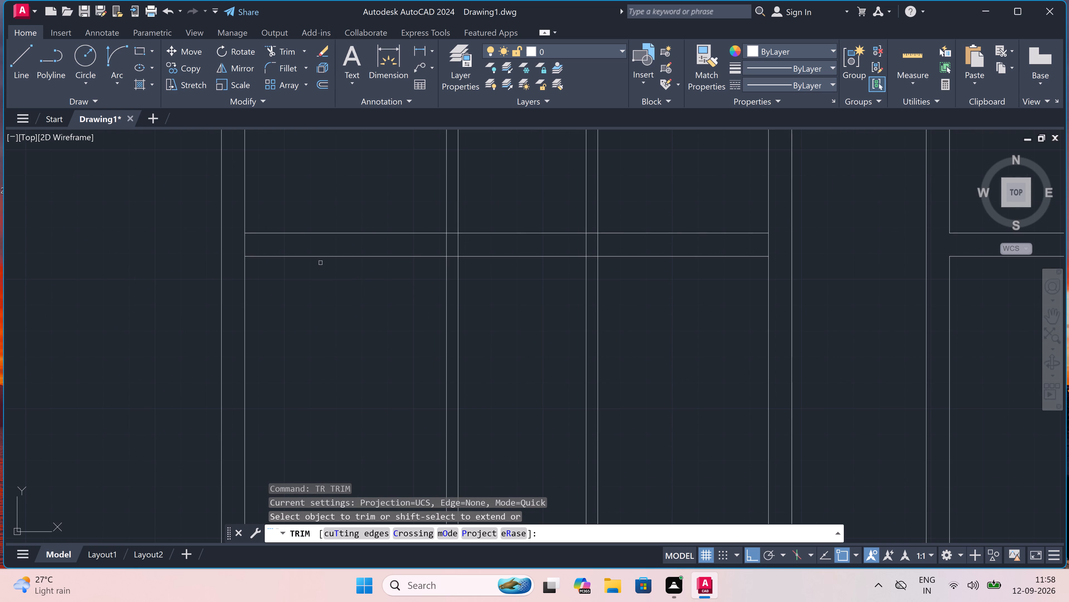
left_click_drag(239, 241, 256, 248)
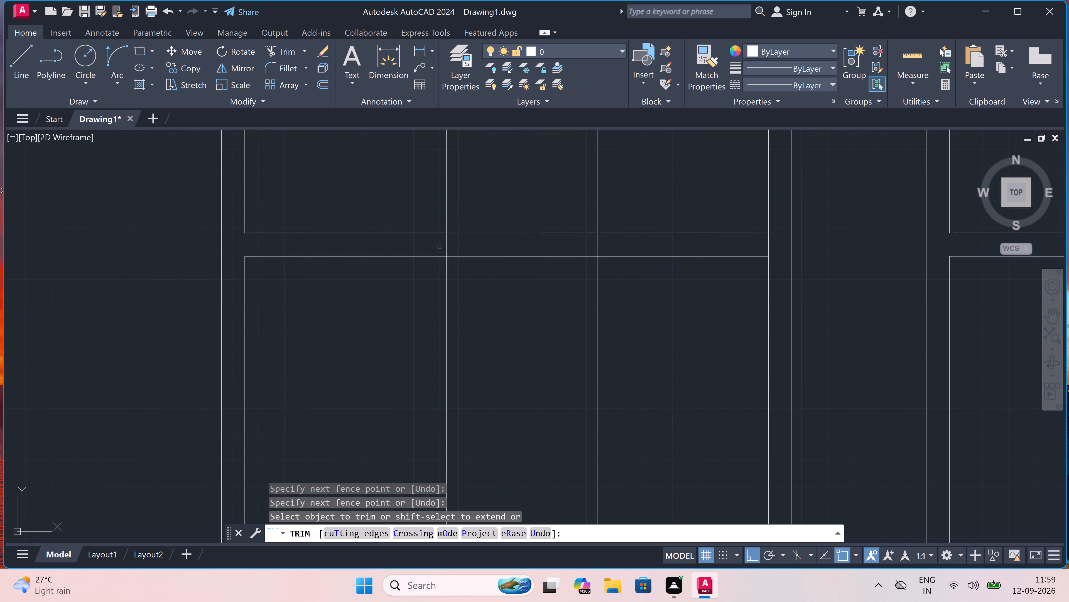
Trim the four vertical partition lines where they cross the wall between the third and fourth left-hand units.
scroll(311, 244, "down", 1)
scroll(417, 232, "up", 2)
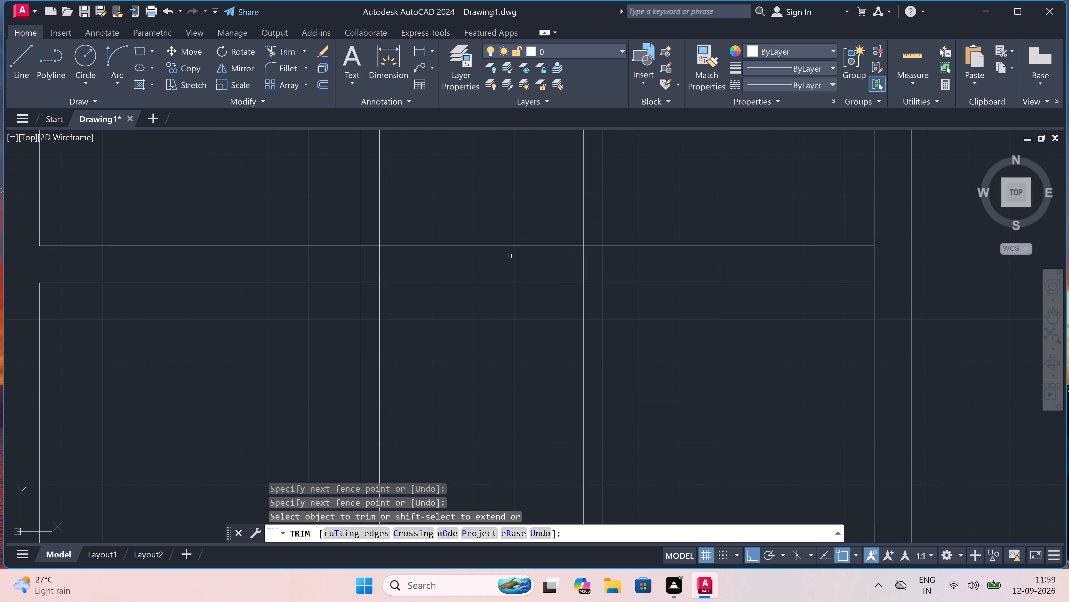
scroll(541, 269, "down", 3)
scroll(571, 264, "up", 2)
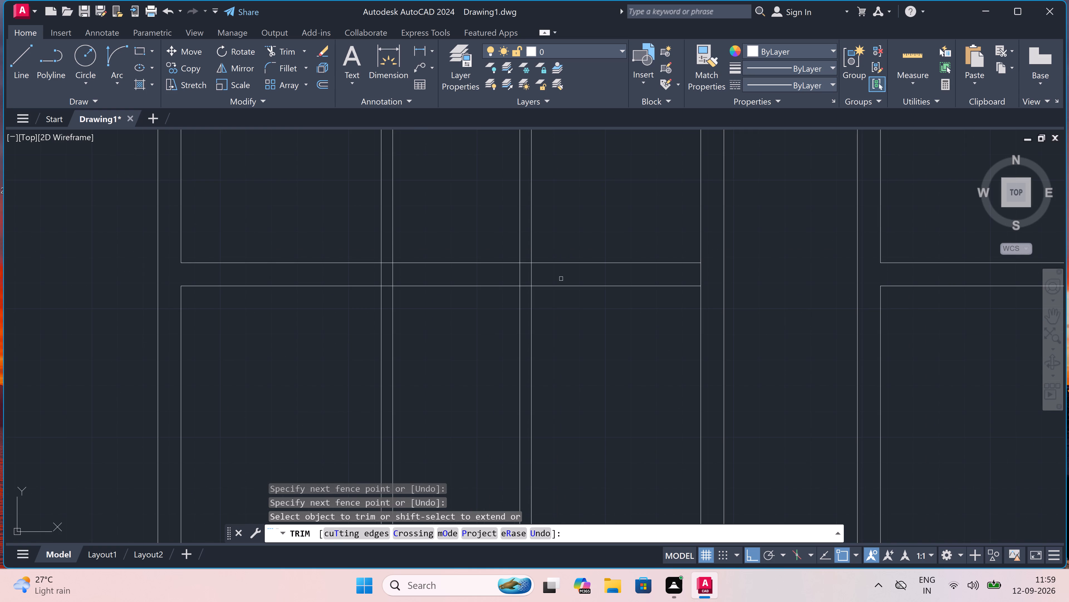
left_click(558, 276)
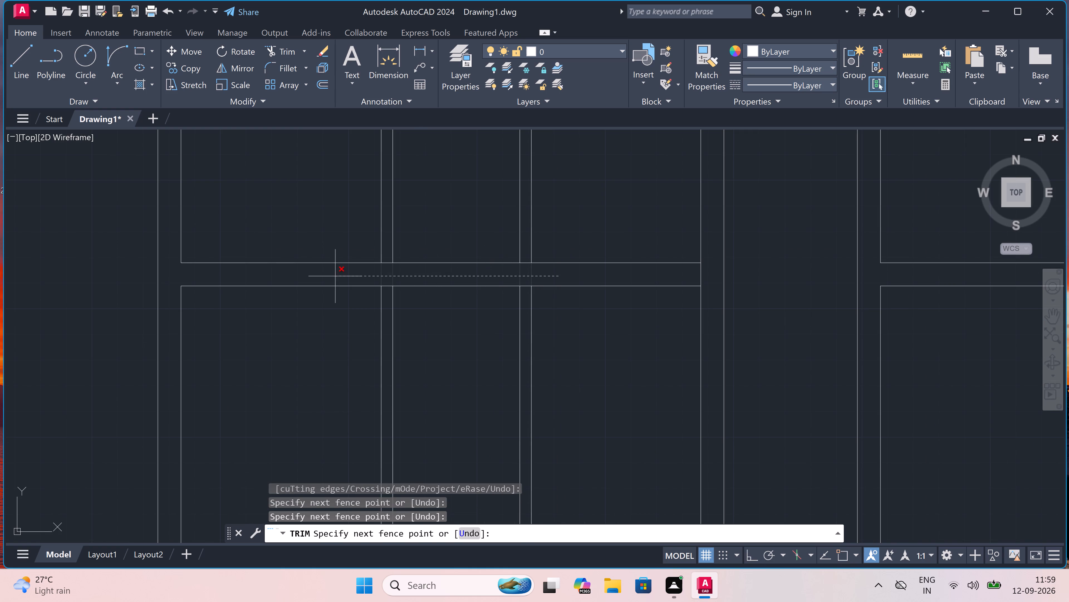
left_click(335, 276)
Trim both lines of the wall between the third and fourth left-hand units where they span each vertical partition's thickness.
left_click(388, 287)
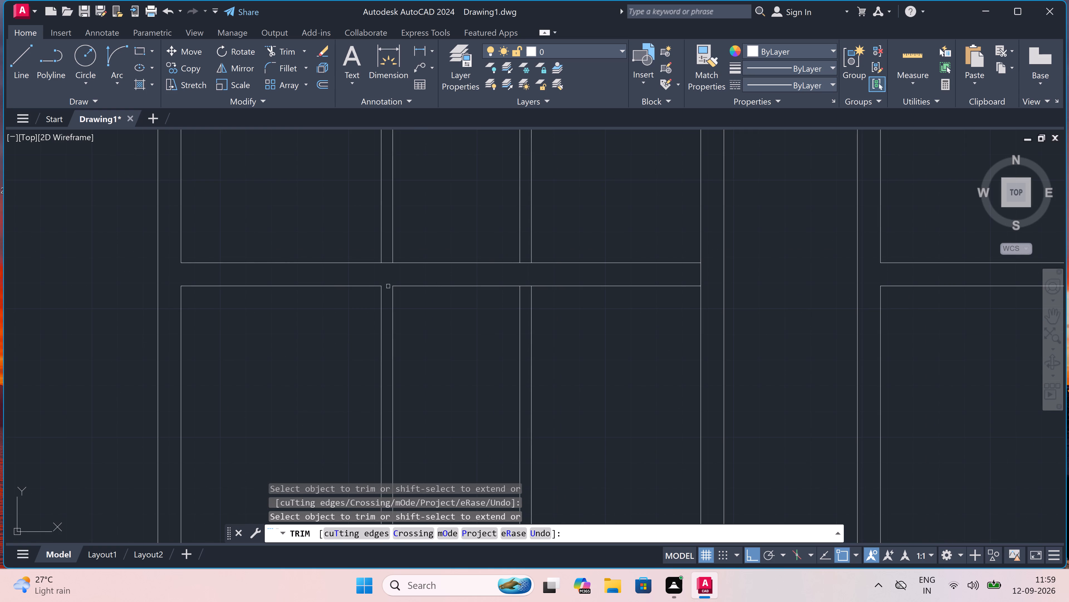
left_click(389, 262)
left_click(529, 285)
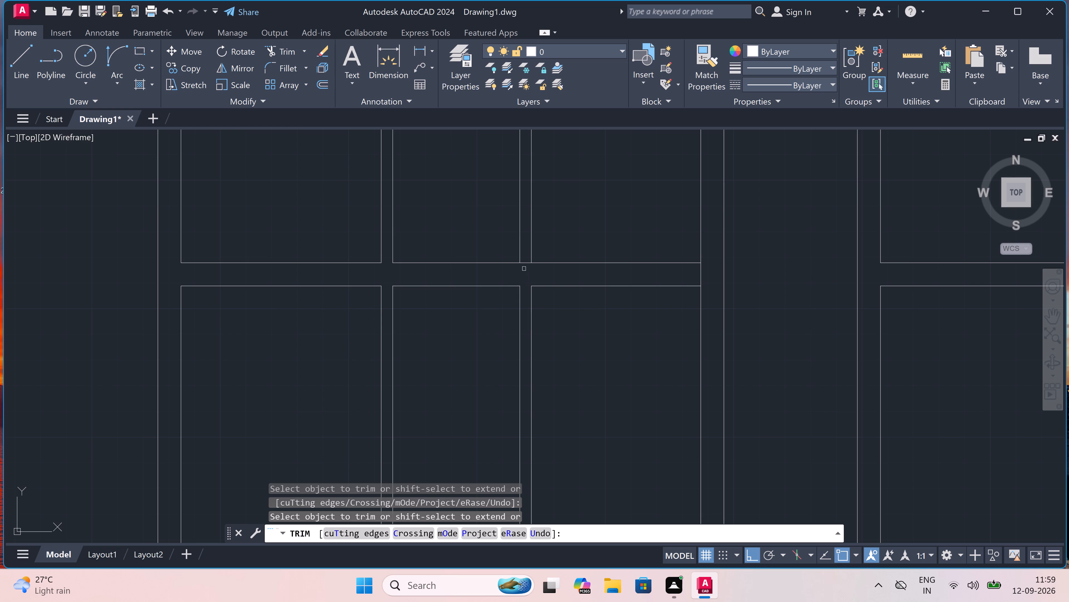
left_click(523, 260)
left_click(523, 266)
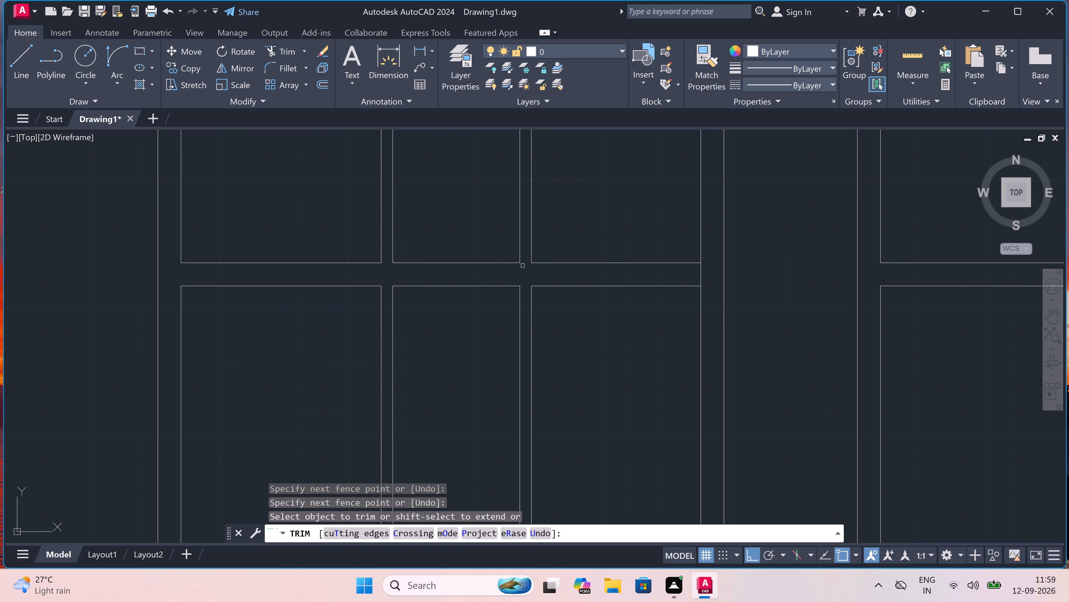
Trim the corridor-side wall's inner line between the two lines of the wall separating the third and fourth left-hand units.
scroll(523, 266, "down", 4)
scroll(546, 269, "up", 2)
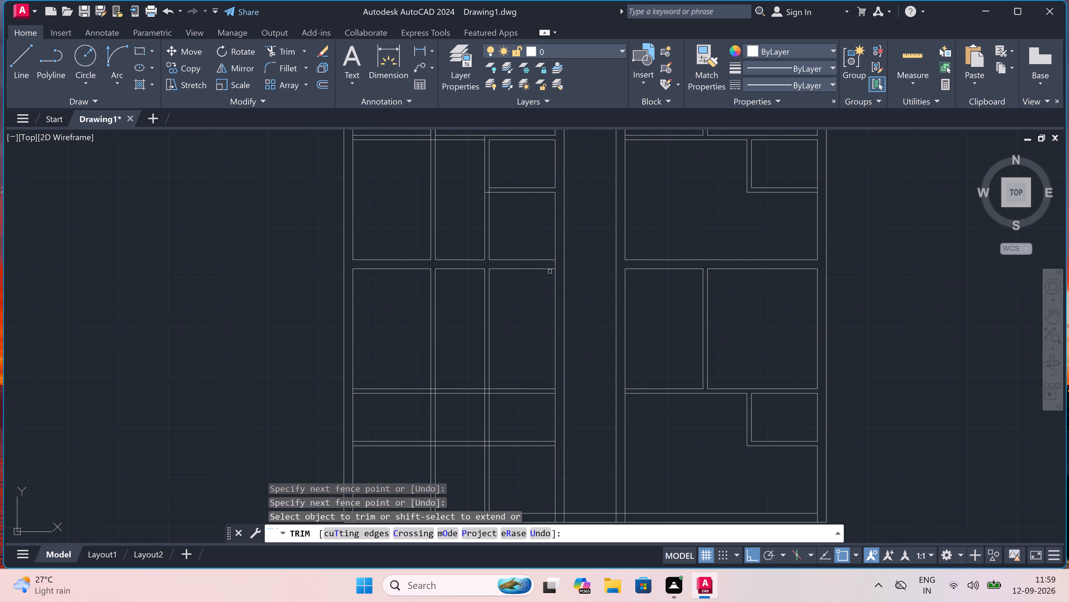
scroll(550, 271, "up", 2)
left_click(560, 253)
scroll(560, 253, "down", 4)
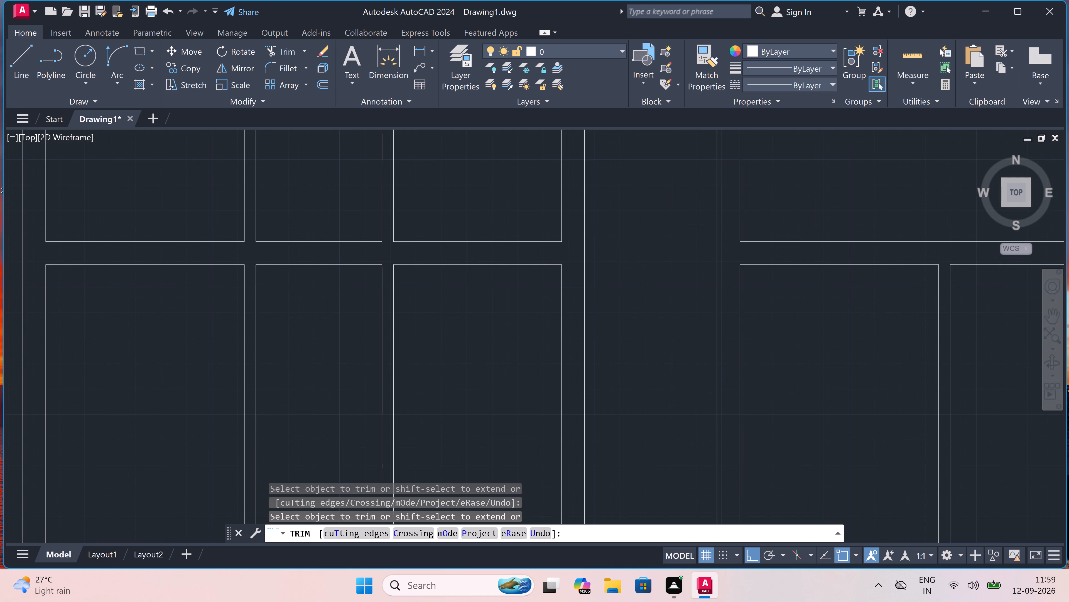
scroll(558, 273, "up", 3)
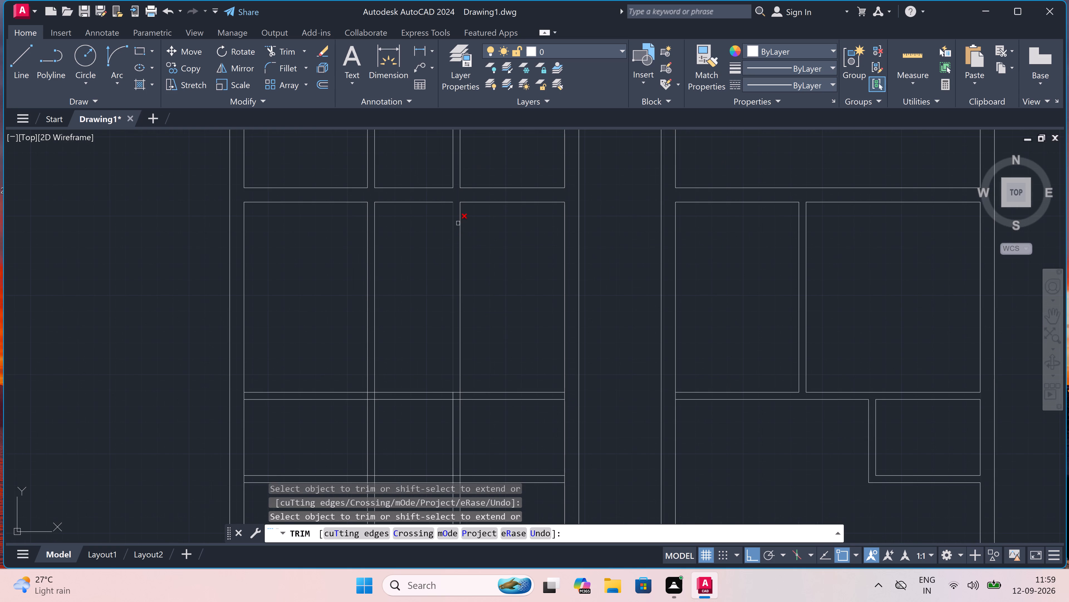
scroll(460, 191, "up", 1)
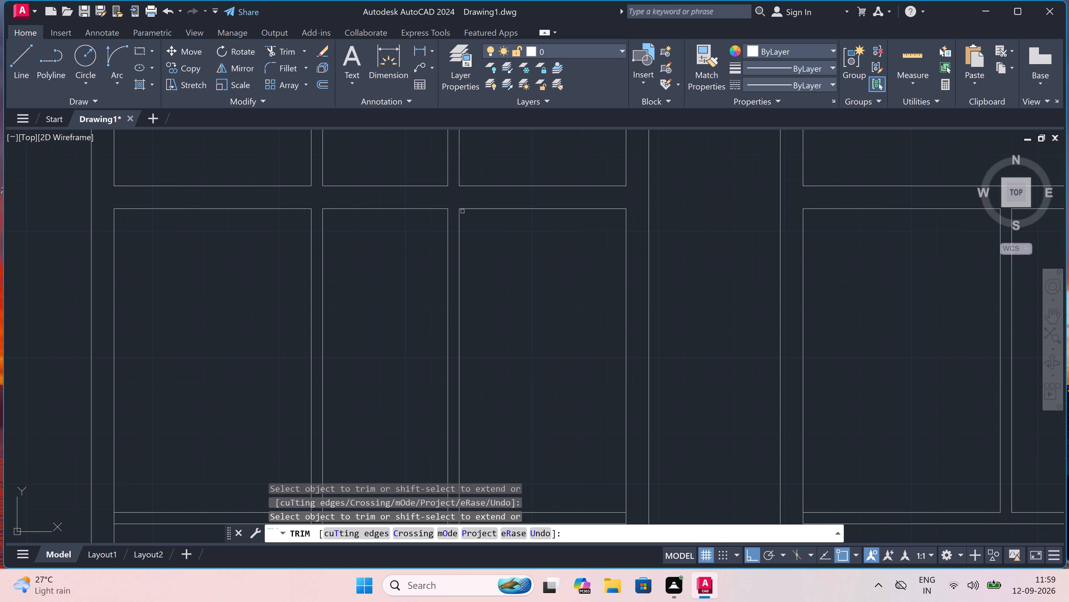
Undo the last trim, leave the command, and undo the whole preceding Trim operation at the wall between the third and fourth left-hand units.
key("ctrl+z")
key("z")
key("z")
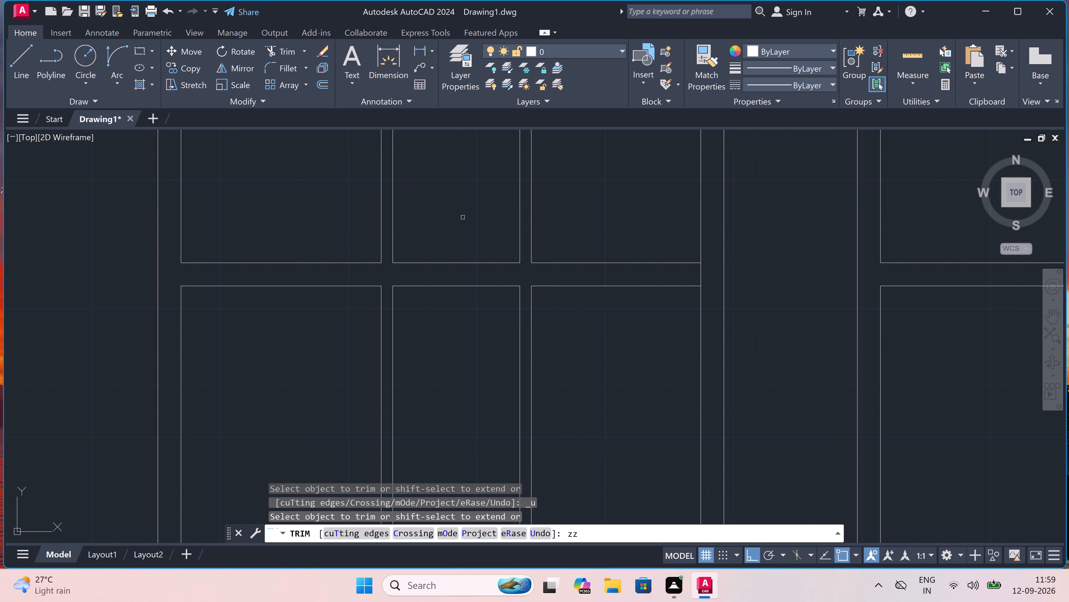
key("ctrl+z")
key("Escape")
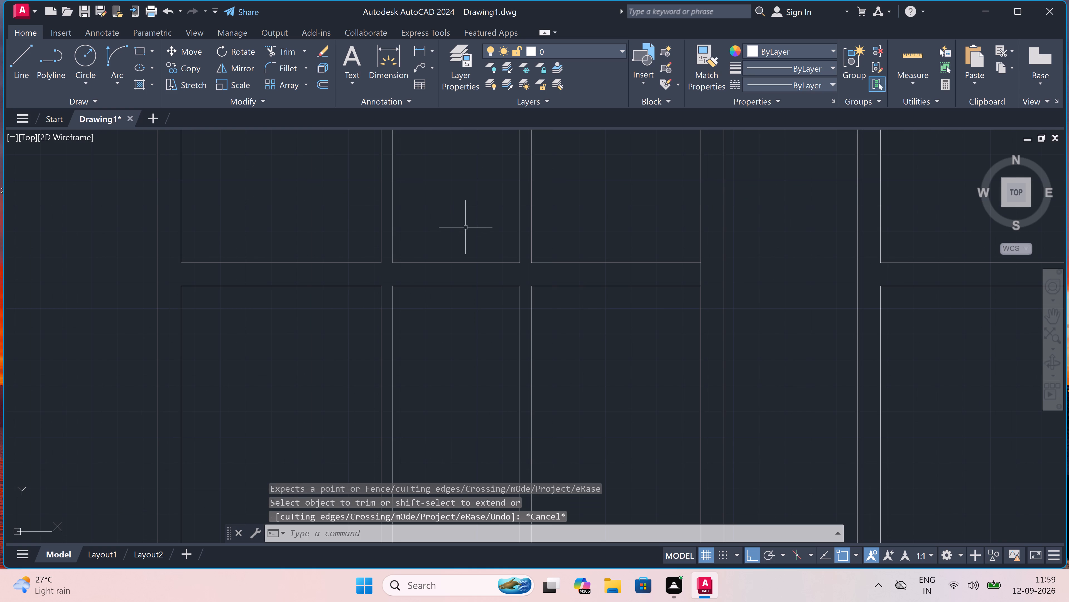
key("ctrl+z")
Trim the left partition's two lines across the wall between the third and fourth left-hand units and through the third unit's lower room.
scroll(464, 236, "down", 2)
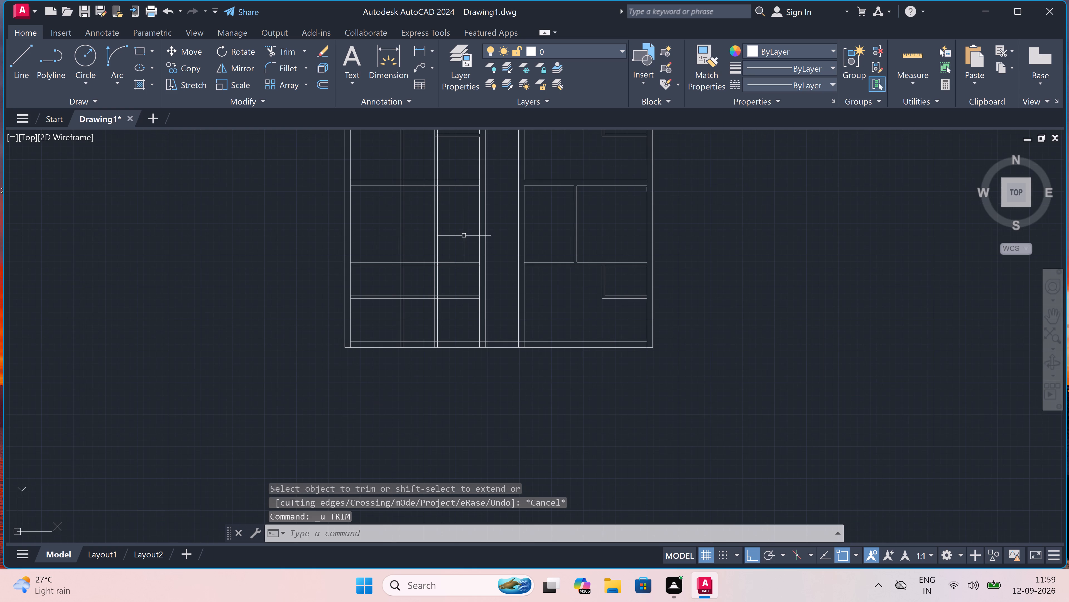
scroll(394, 163, "up", 3)
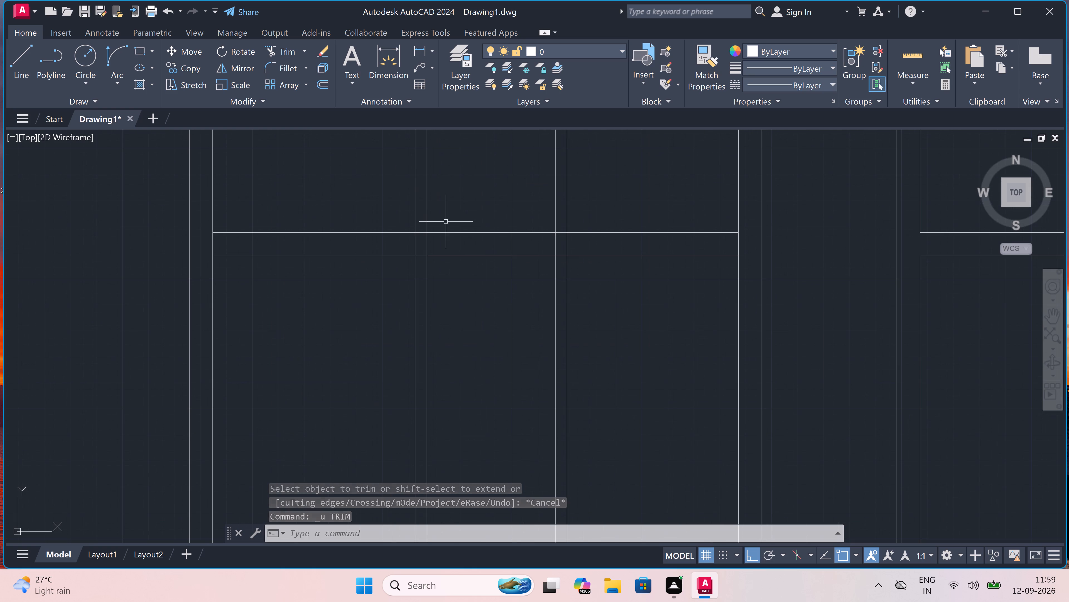
key("t")
key("r")
key("space")
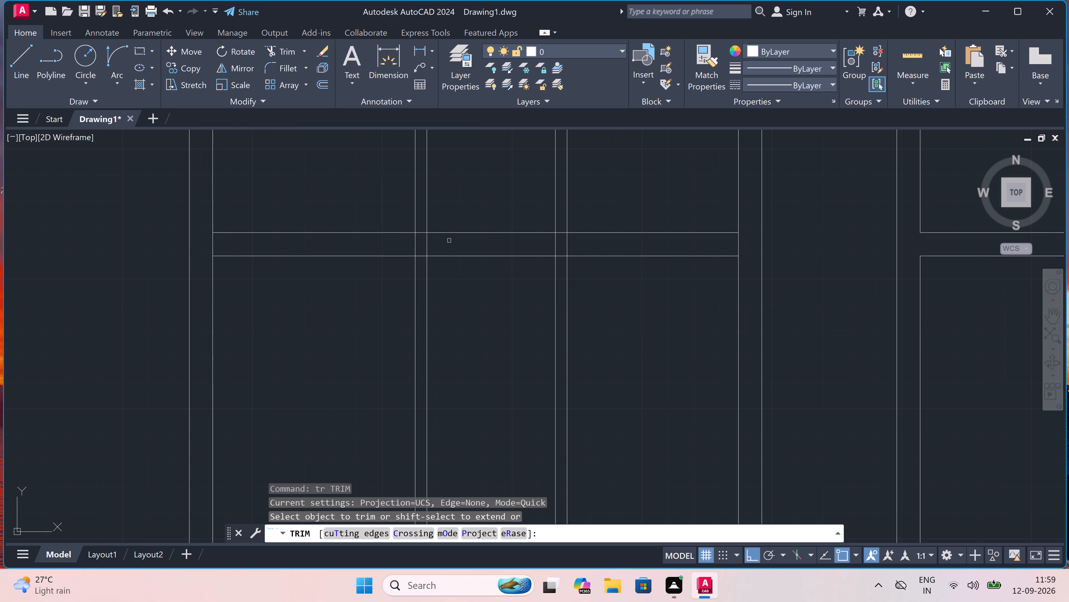
left_click(449, 241)
left_click(408, 242)
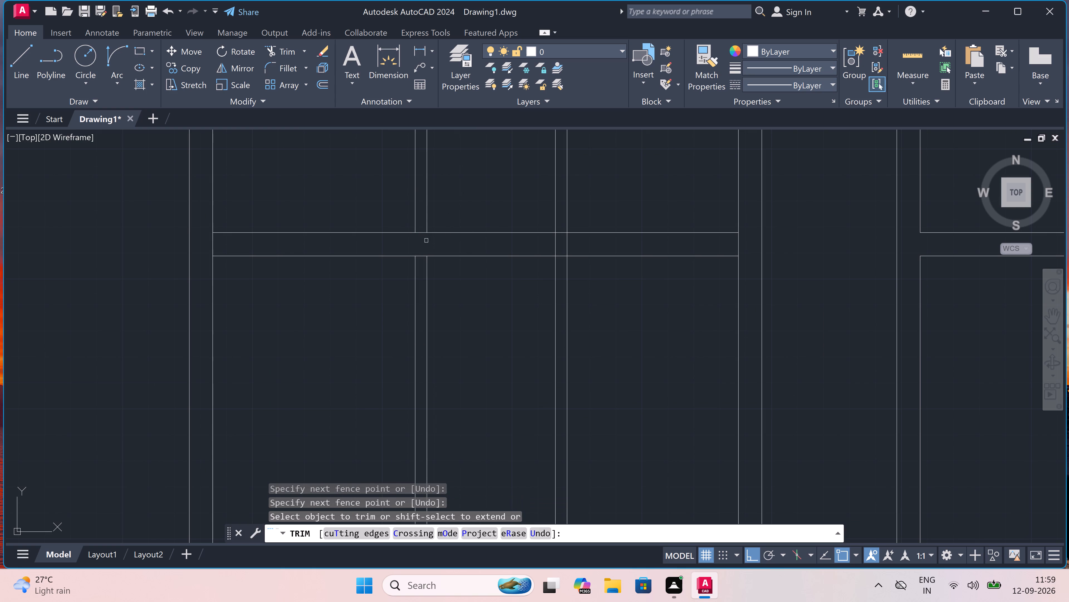
scroll(426, 241, "down", 5)
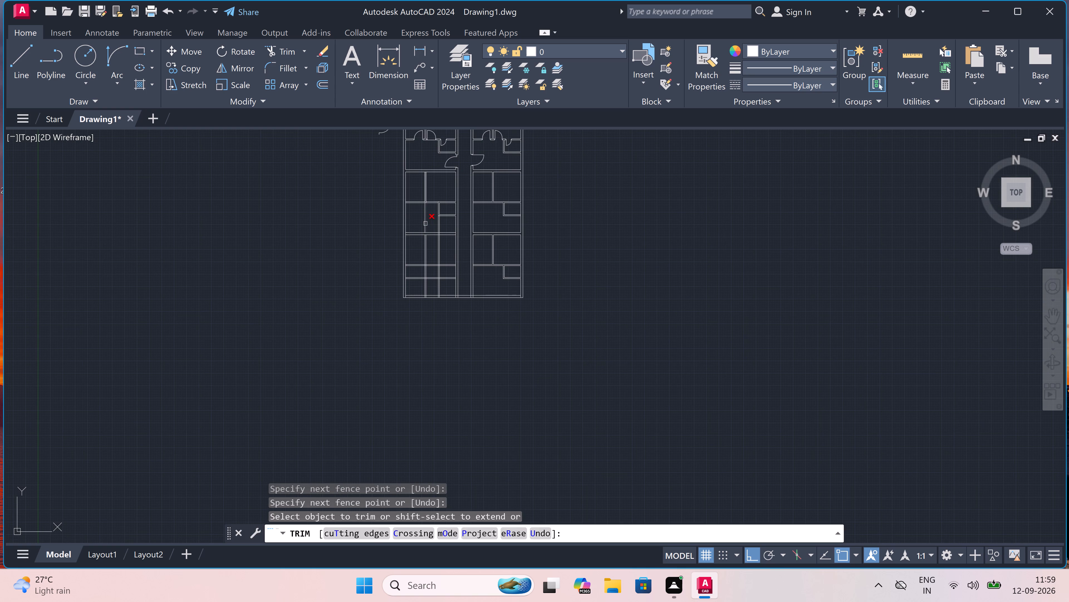
scroll(425, 219, "up", 3)
left_click(425, 217)
left_click(421, 217)
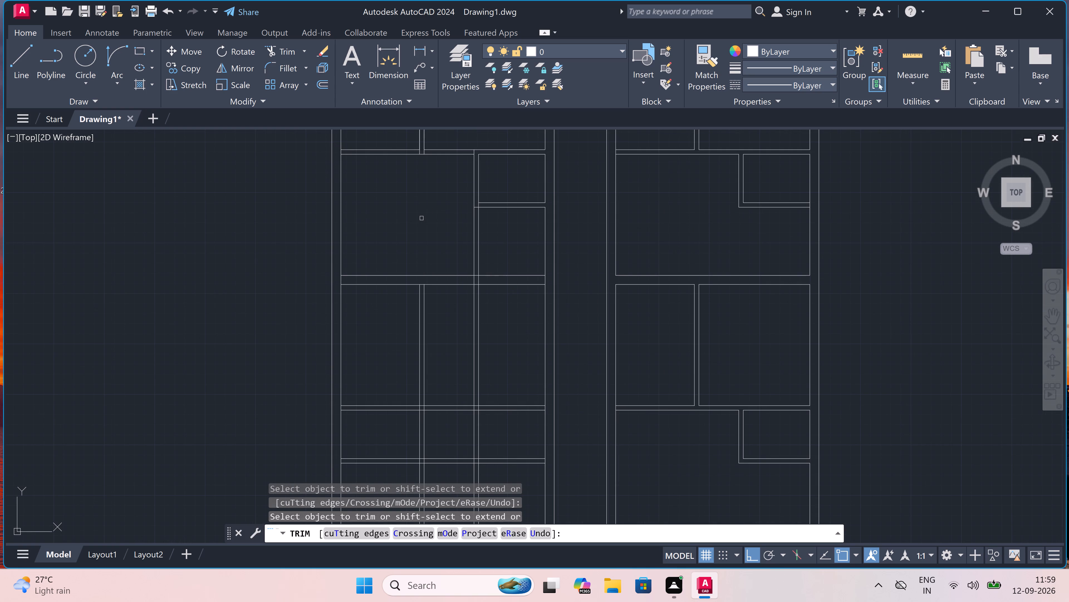
Trim the dividing wall's lower line where it spans the left partition's thickness at the top of the fourth left-hand unit.
scroll(415, 278, "up", 4)
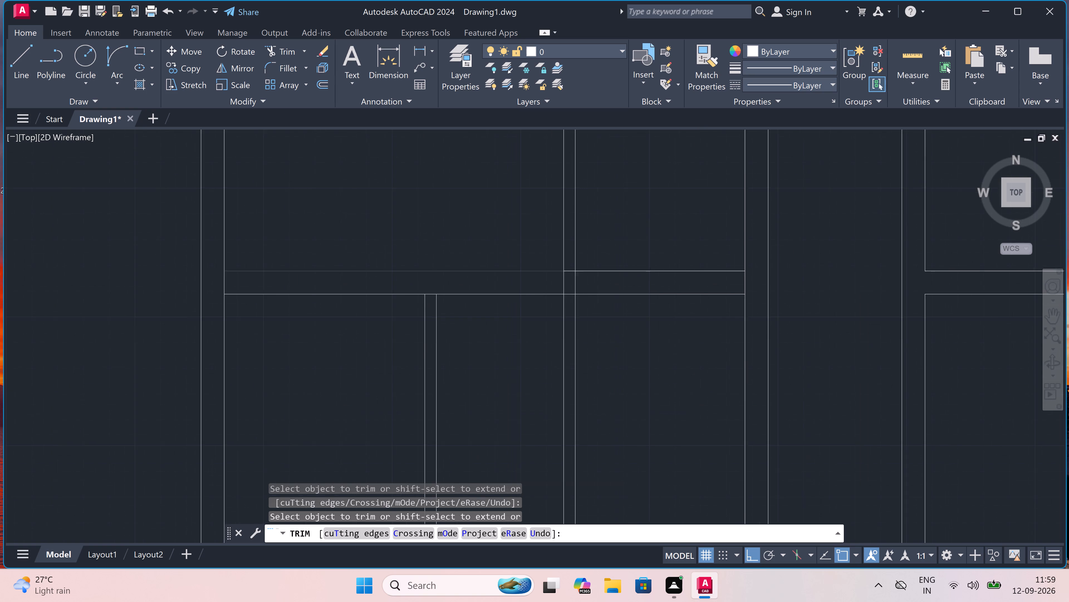
left_click(449, 316)
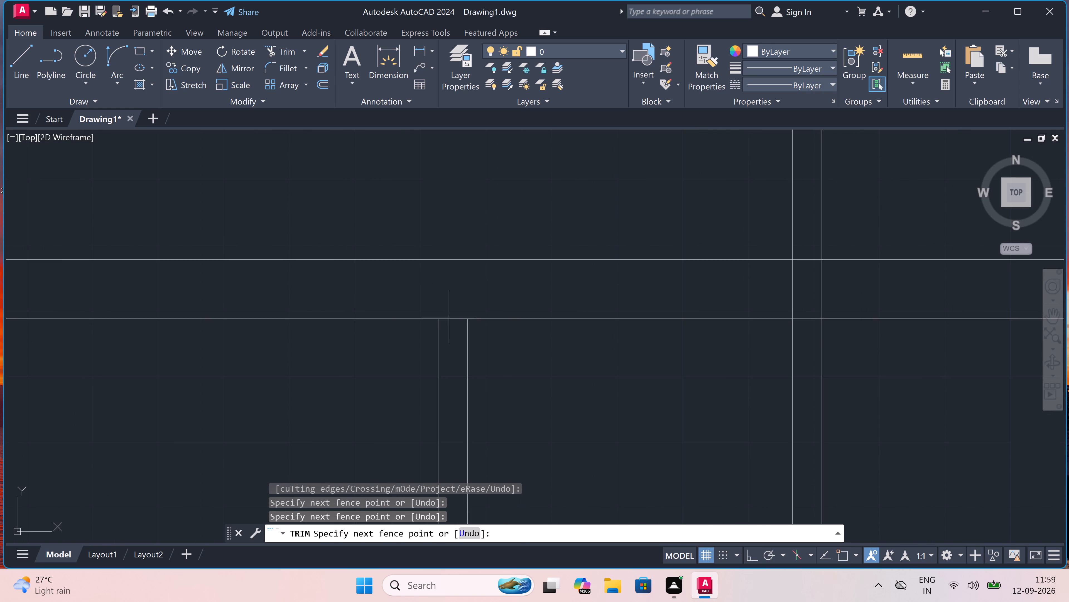
left_click(447, 325)
Trim the right partition's two lines below the third left-hand unit's small room and across the wall above the fourth unit.
scroll(447, 325, "down", 4)
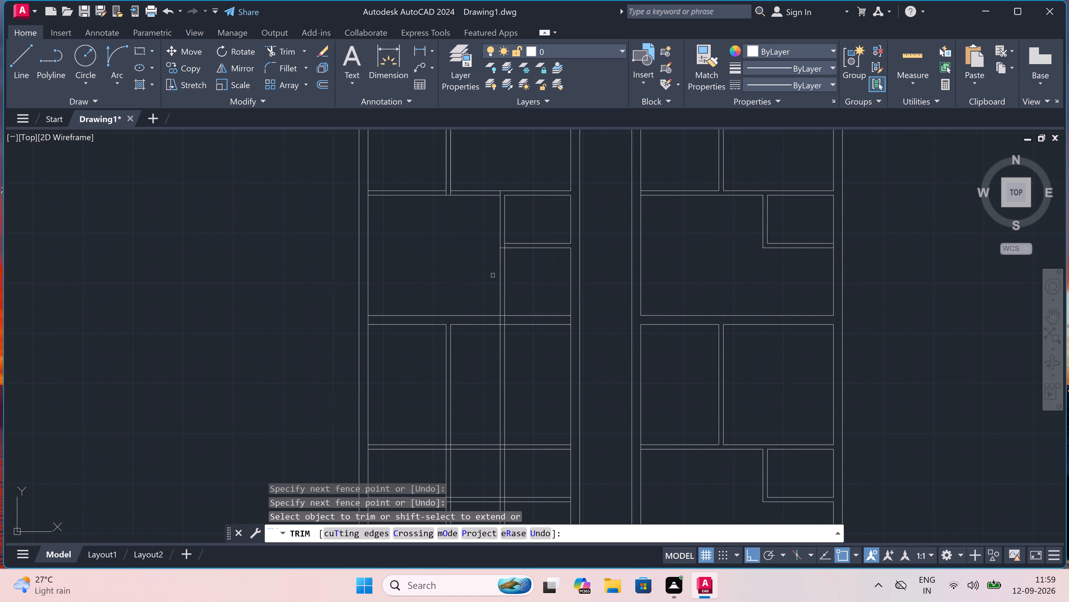
double_click(502, 272)
left_click(504, 274)
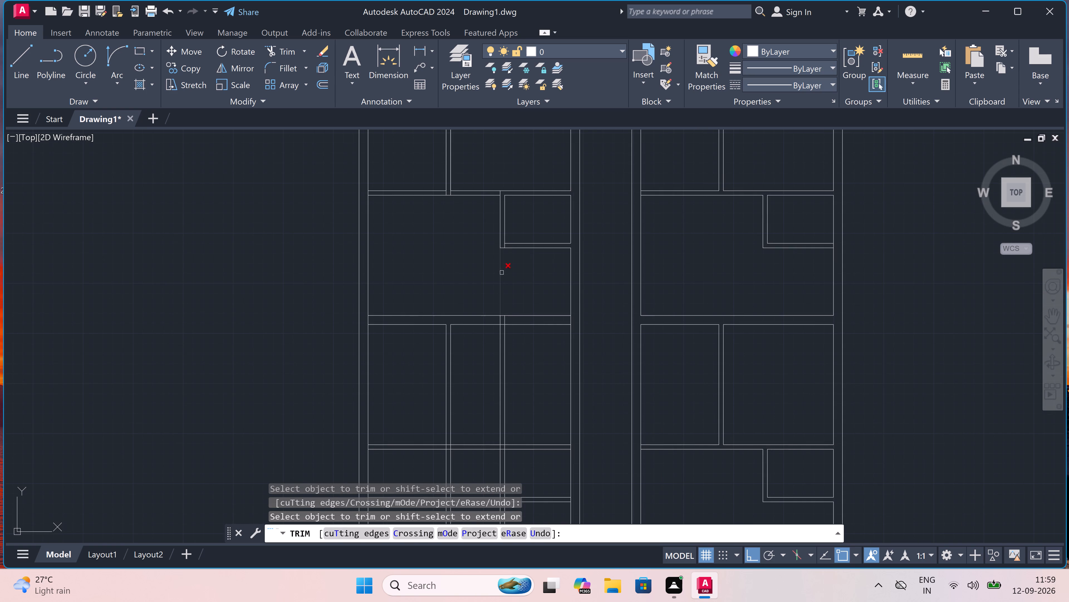
left_click(499, 271)
scroll(492, 321, "up", 5)
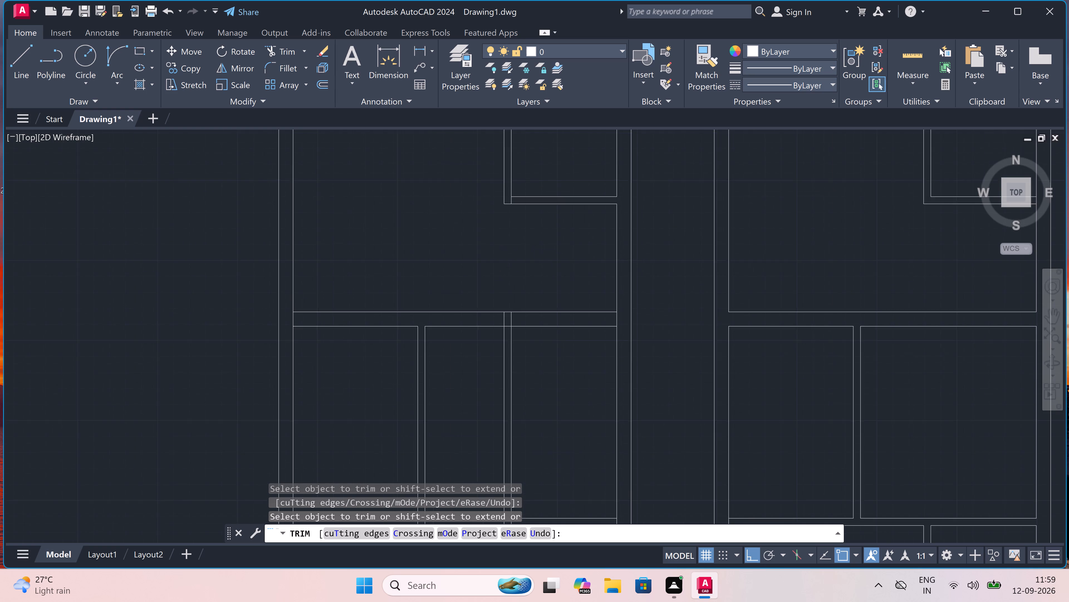
left_click(493, 321)
left_click(654, 304)
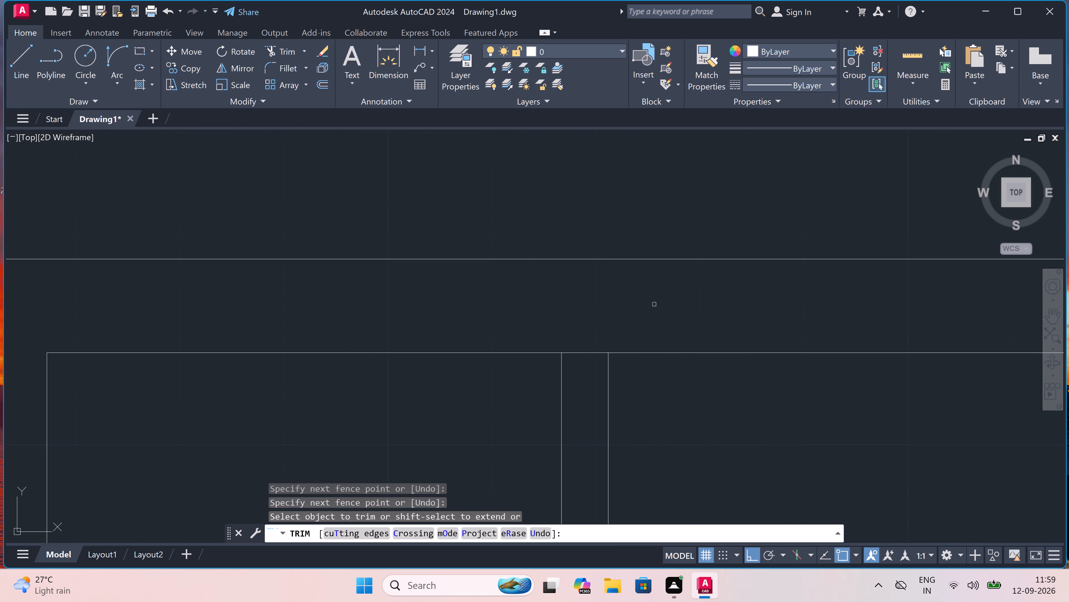
Trim both lines of the right partition through the fourth left-hand unit's upper room, down to the horizontal partition.
scroll(654, 305, "down", 5)
left_click(643, 339)
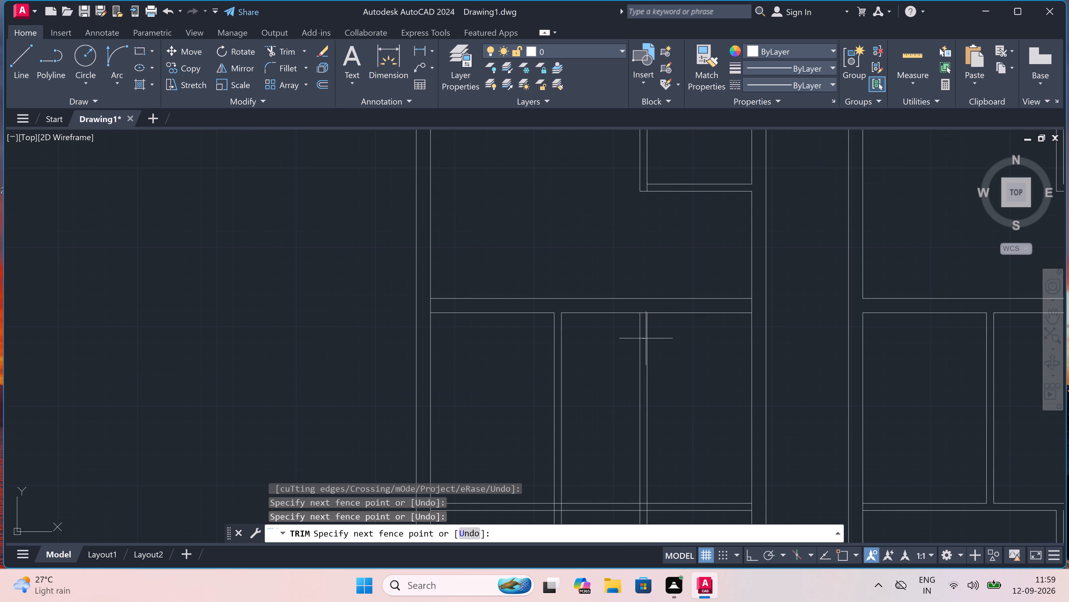
left_click(656, 340)
left_click_drag(642, 340, 637, 341)
left_click(627, 342)
scroll(627, 342, "down", 5)
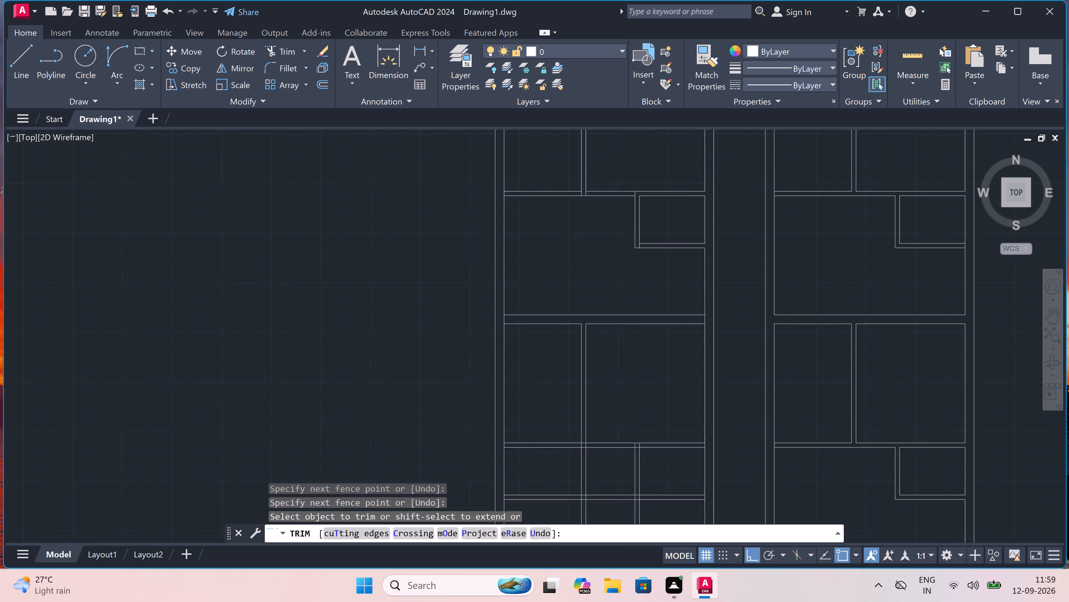
Trim the overlapping segments where the fourth unit's small-room side wall meets the horizontal partition above it.
scroll(629, 359, "up", 7)
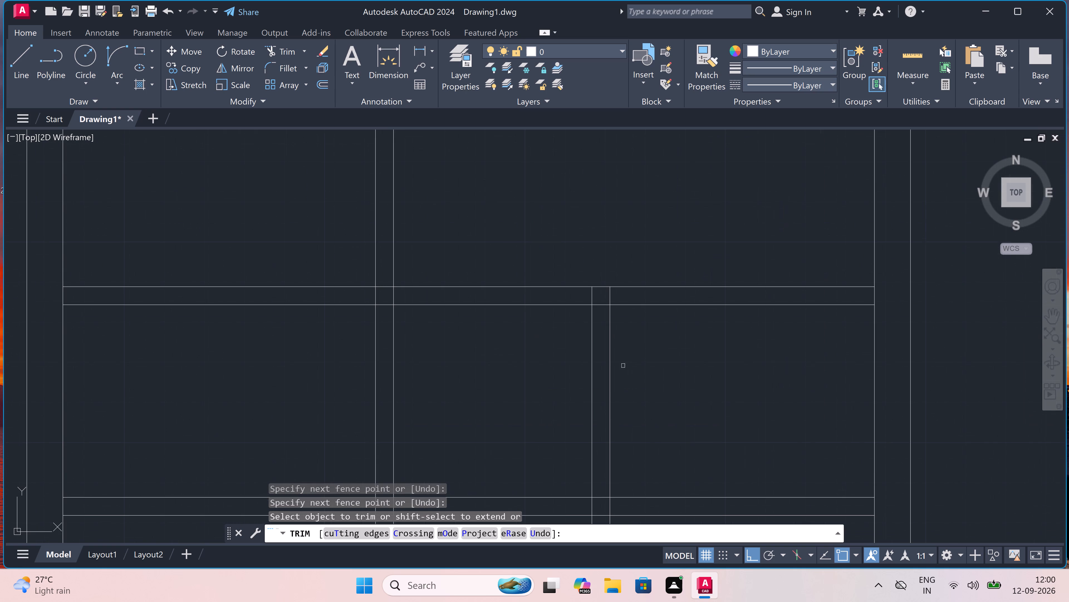
scroll(599, 315, "up", 1)
left_click(599, 299)
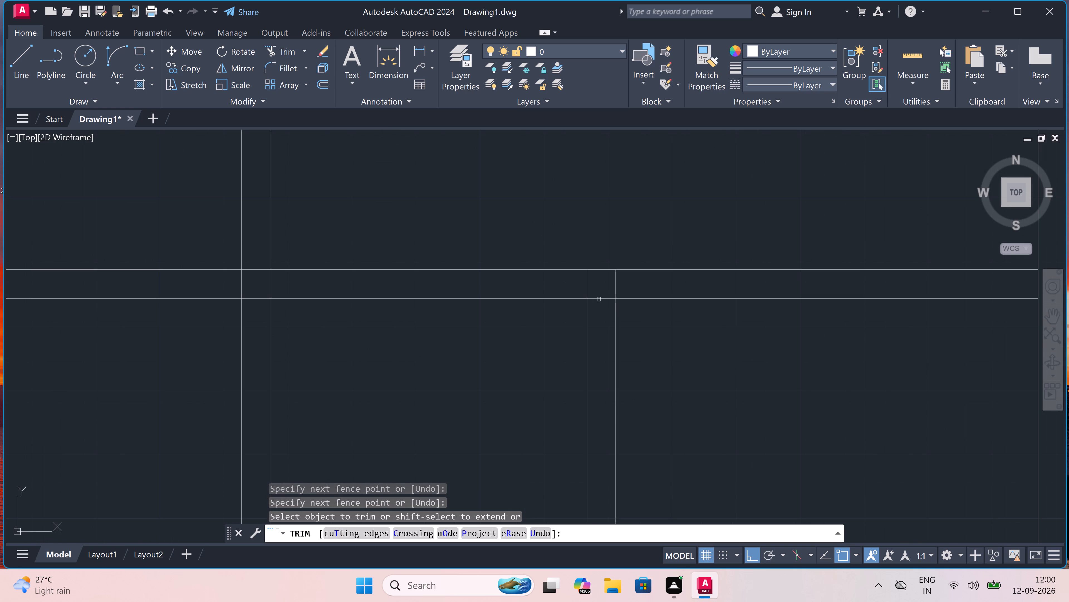
left_click(600, 292)
left_click(634, 286)
left_click_drag(626, 285, 617, 285)
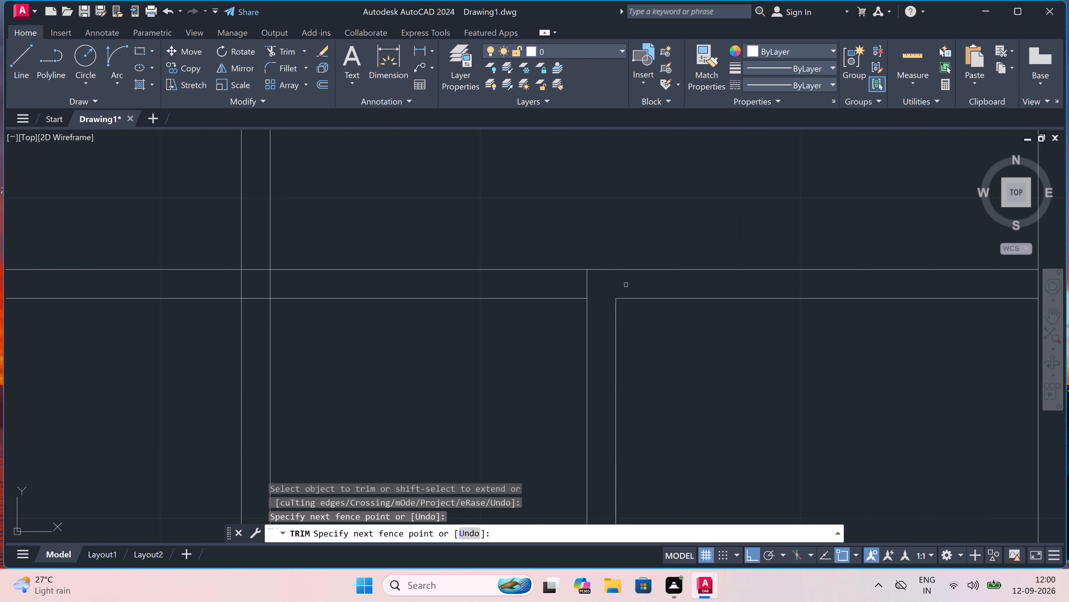
left_click(553, 287)
Trim the fourth unit's small-room wall lines beyond its corner, both below the room and leftward to the left partition.
scroll(552, 287, "down", 5)
scroll(556, 336, "up", 3)
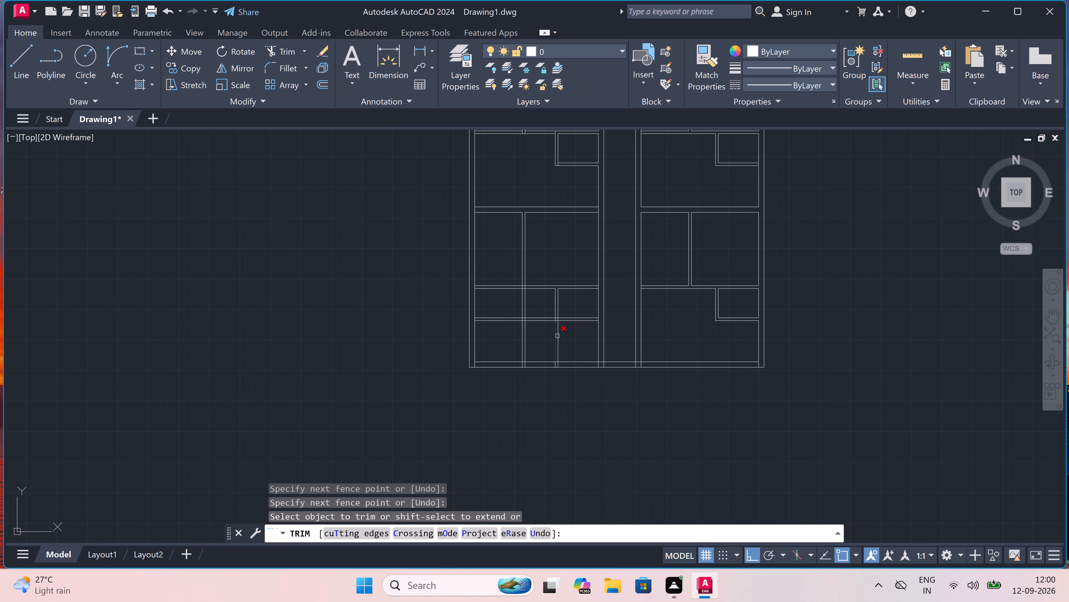
left_click_drag(606, 321, 599, 323)
left_click(483, 349)
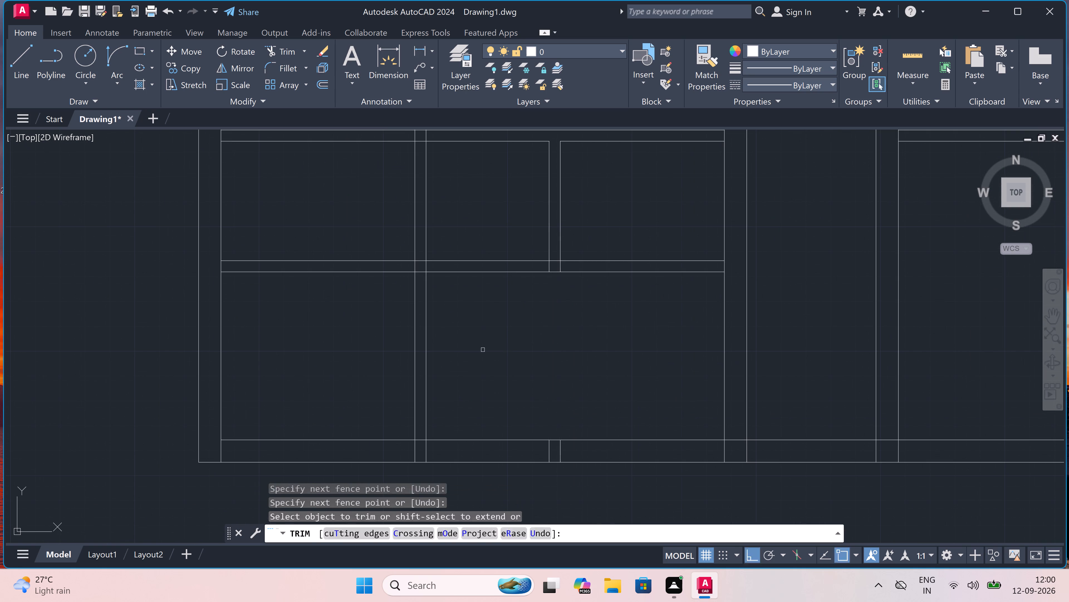
left_click_drag(470, 335, 470, 327)
left_click(475, 230)
left_click(479, 294)
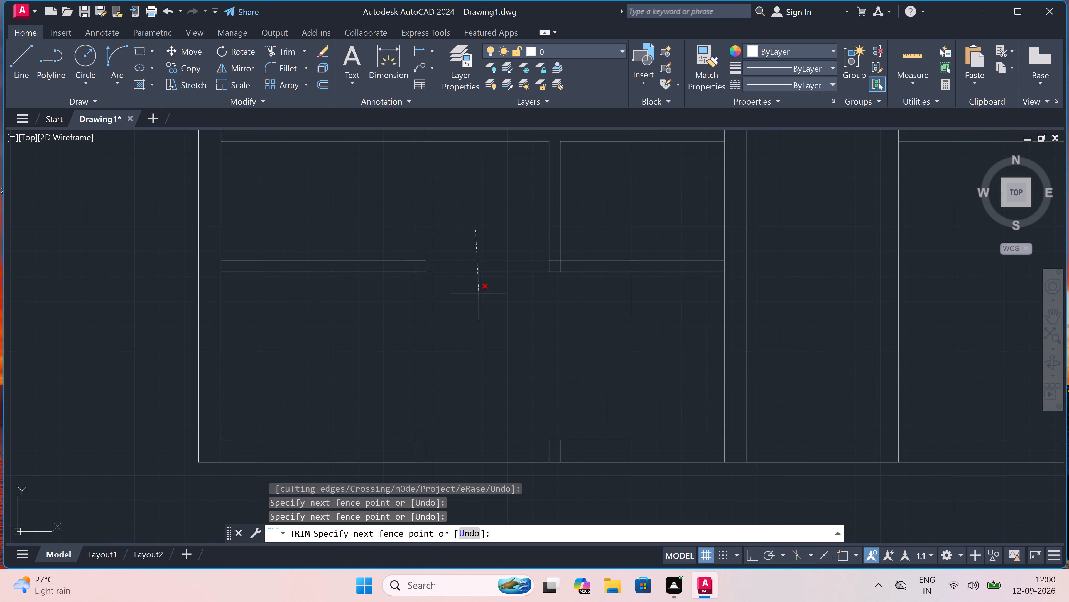
Trim the left partition's lines above and below the crossing and the remaining horizontal wall lines in the fourth unit's lower room.
left_click_drag(472, 193, 462, 195)
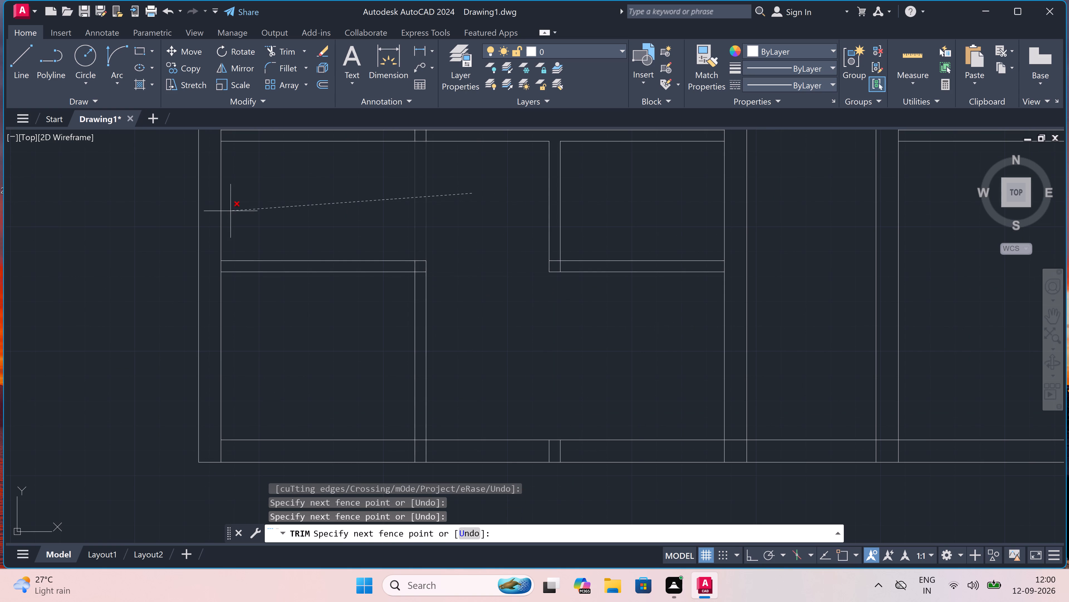
left_click_drag(259, 224, 259, 226)
left_click(258, 229)
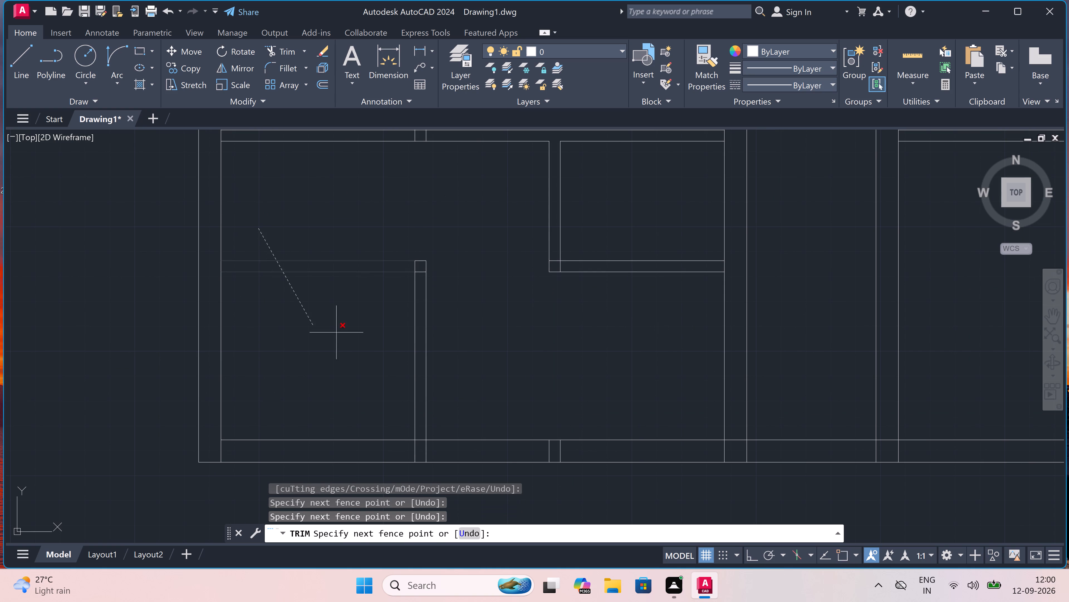
left_click(441, 344)
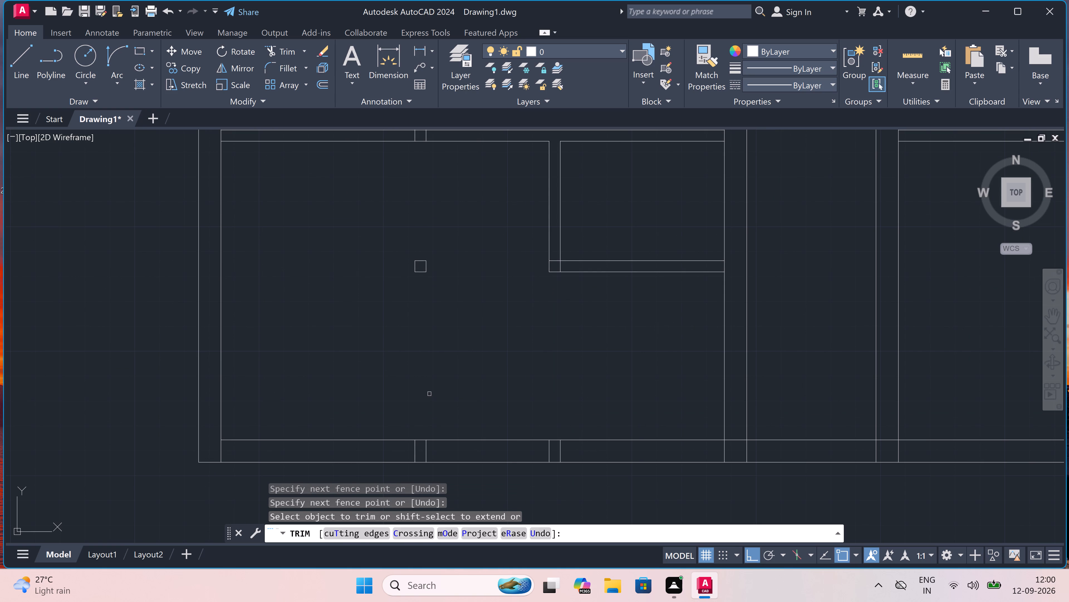
Trim the vertical stubs inside the fourth unit's bottom wall and the bottom wall's inner line across the corridor-side wall's thickness.
left_click(215, 448)
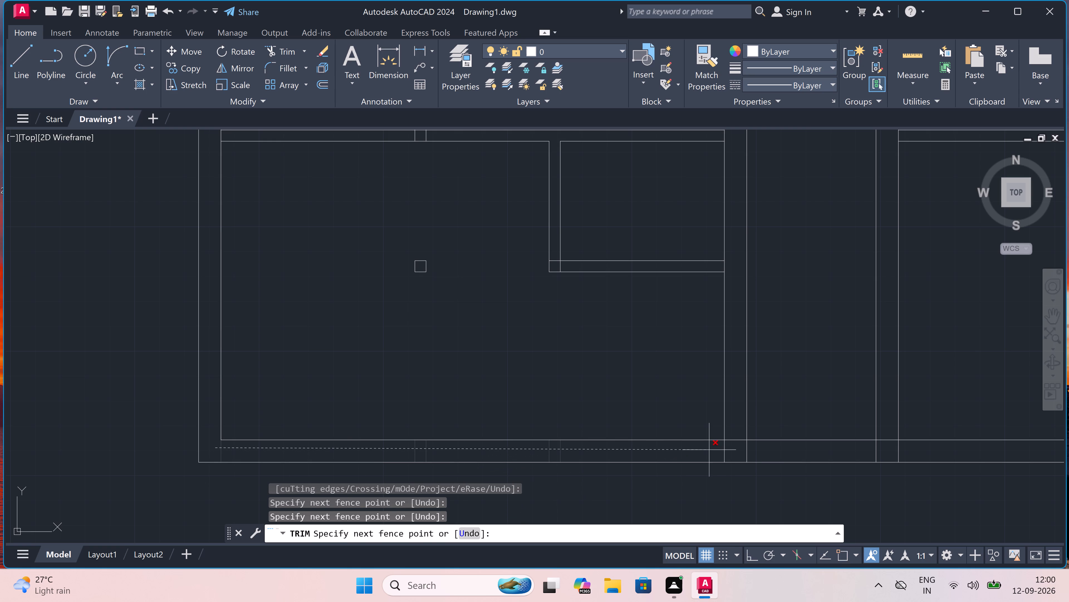
left_click(738, 451)
left_click(738, 450)
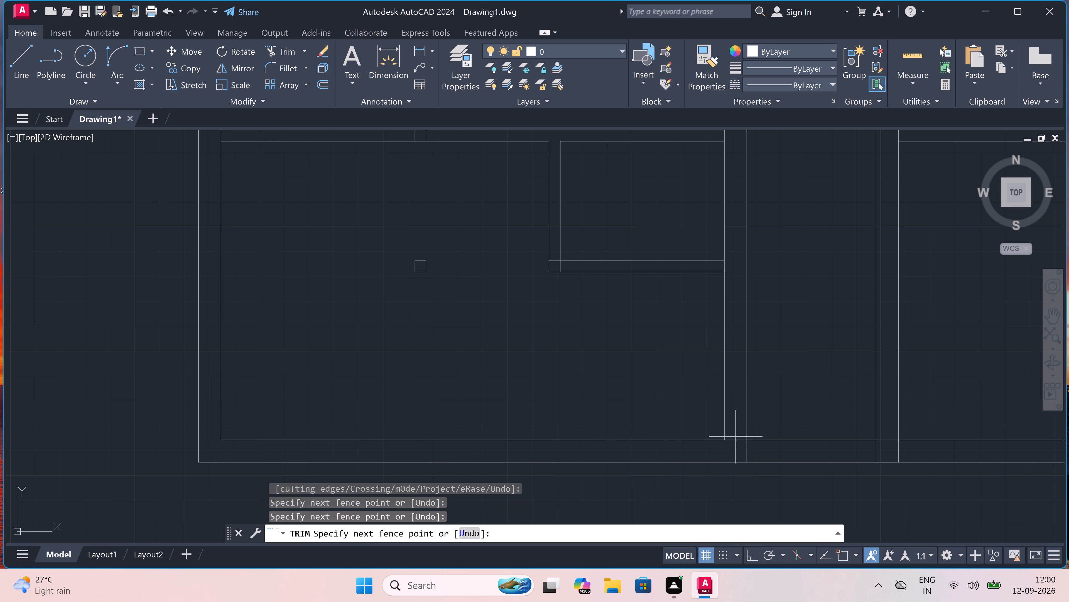
left_click(735, 432)
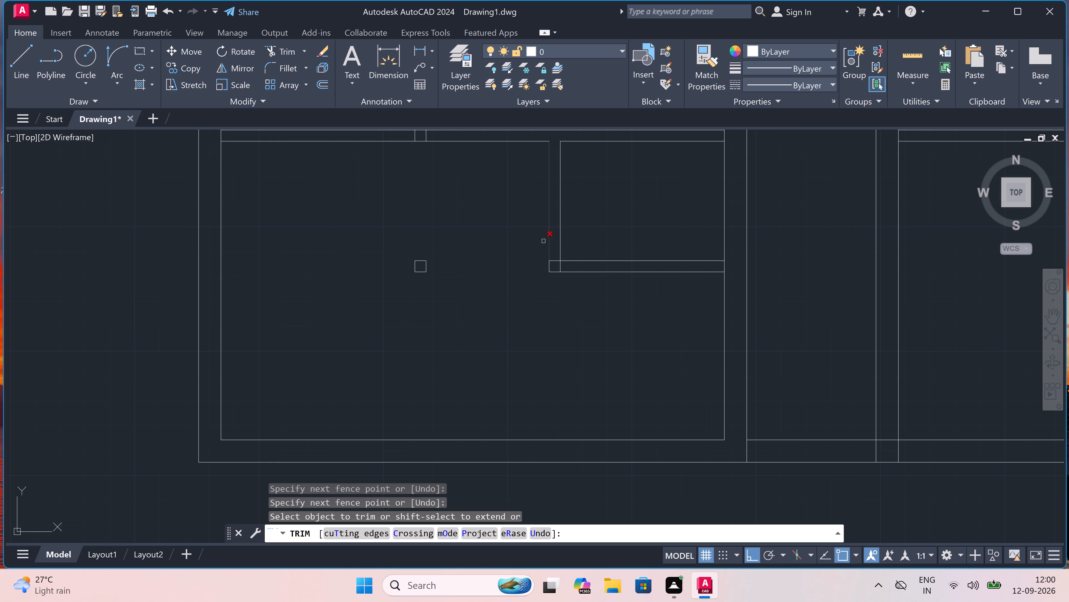
Trim the two overlapping line segments inside the lower-left corner of the fourth unit's small room.
scroll(543, 241, "up", 2)
scroll(567, 277, "up", 1)
left_click_drag(568, 279, 568, 288)
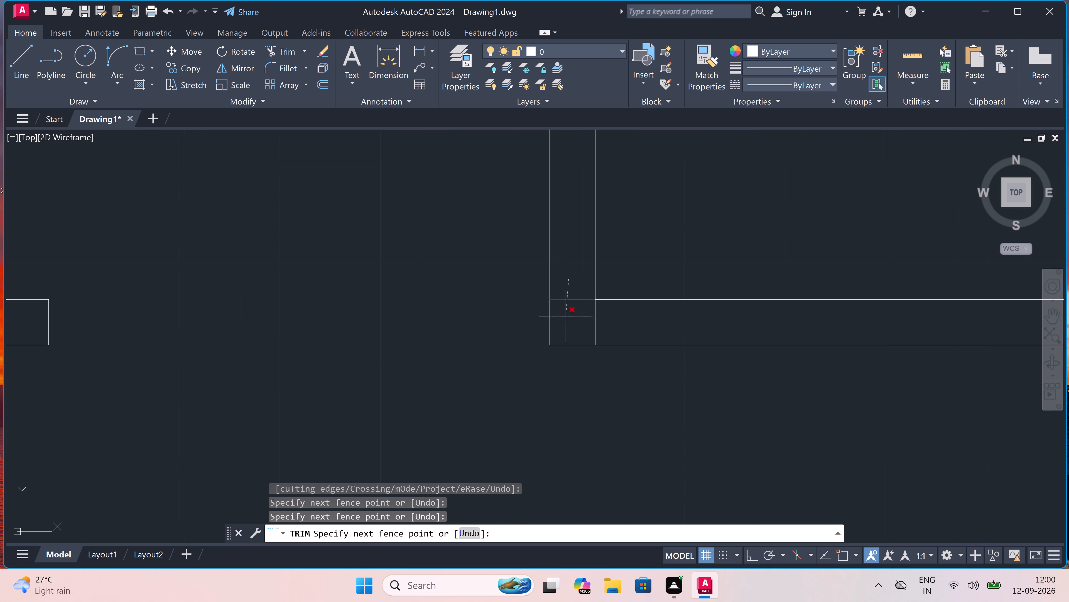
left_click(566, 321)
left_click_drag(566, 321, 582, 321)
left_click_drag(634, 315, 631, 316)
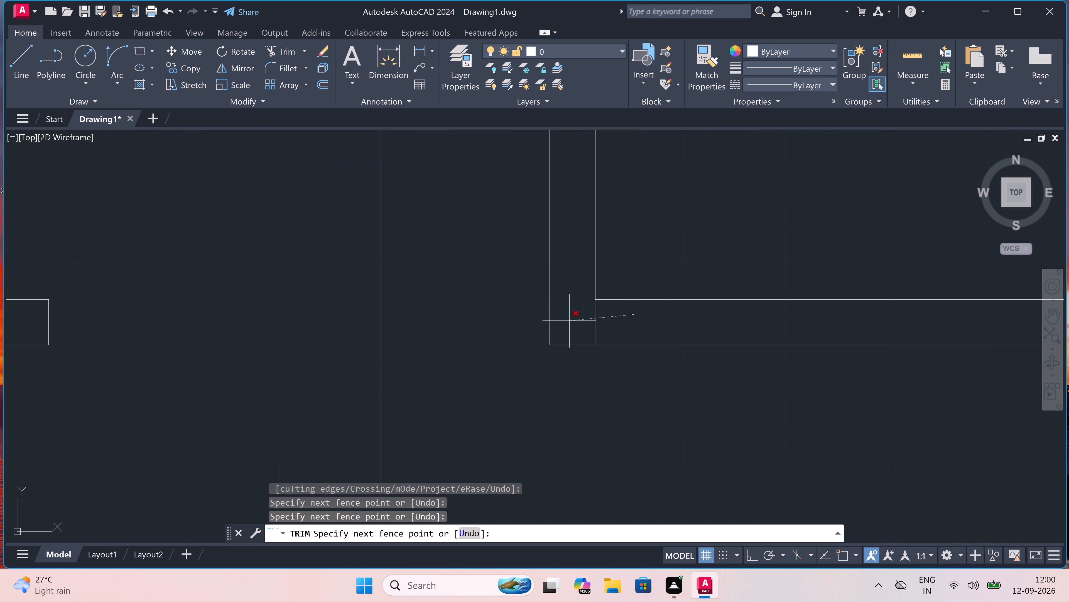
left_click(567, 321)
scroll(567, 319, "down", 4)
scroll(453, 318, "up", 2)
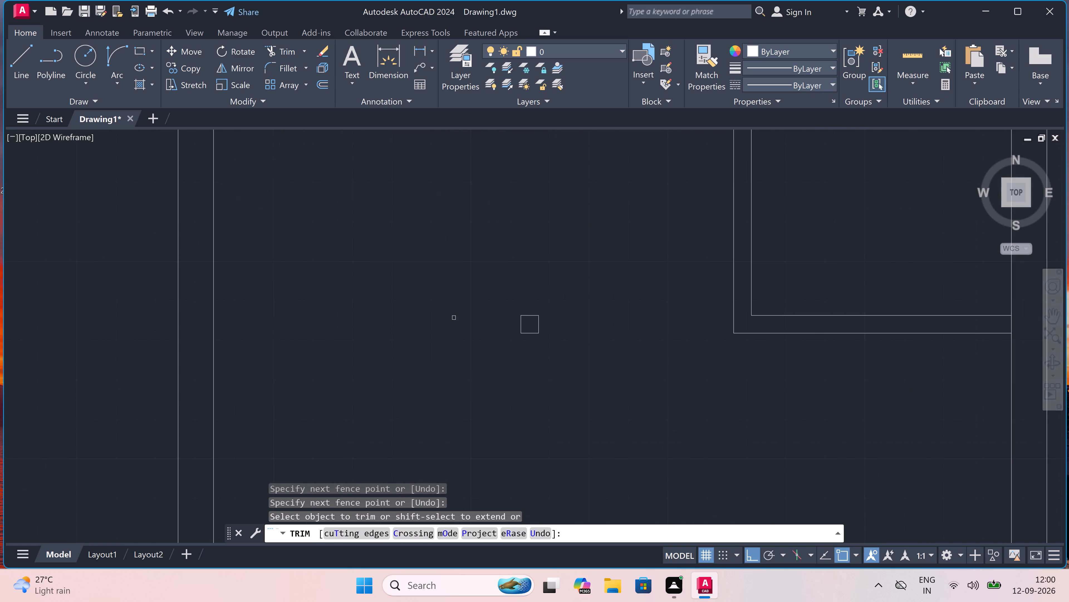
Trim away the leftover small square in the fourth left-hand unit's lower room.
scroll(539, 325, "up", 2)
left_click_drag(510, 394, 509, 388)
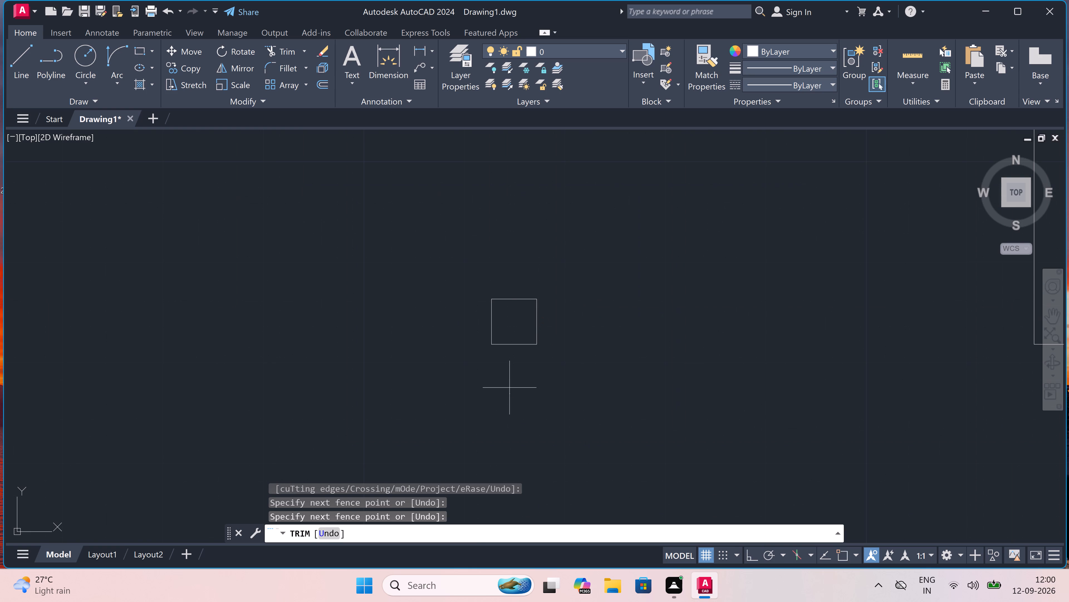
left_click(508, 258)
left_click_drag(437, 317, 452, 320)
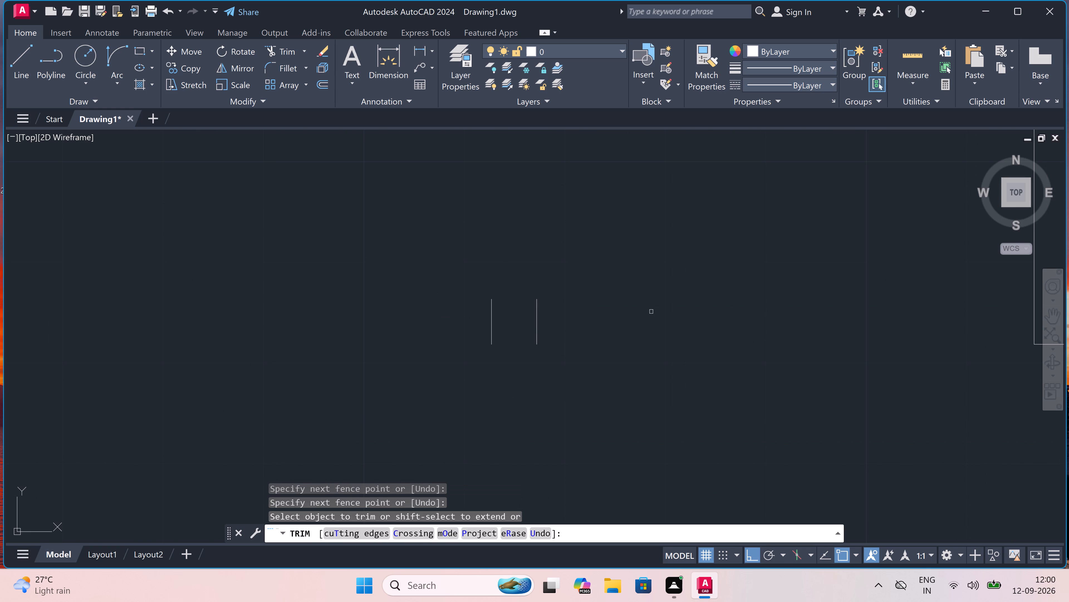
left_click_drag(644, 312, 632, 312)
left_click(349, 321)
key("Escape")
Delete all the spare door symbols lying outside the building, left of the first two units.
scroll(347, 306, "down", 7)
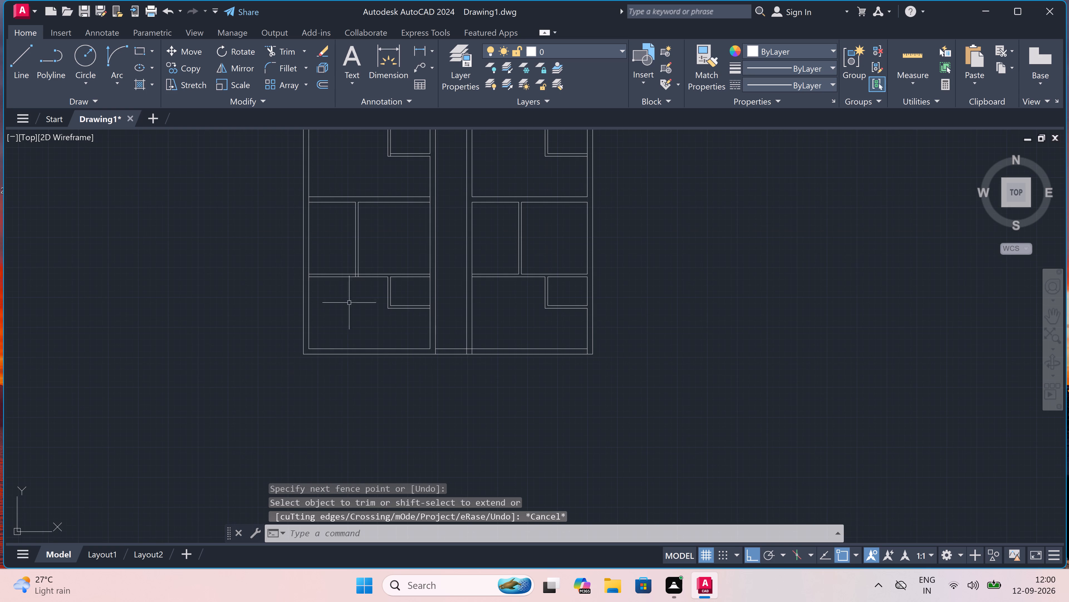
scroll(373, 273, "down", 3)
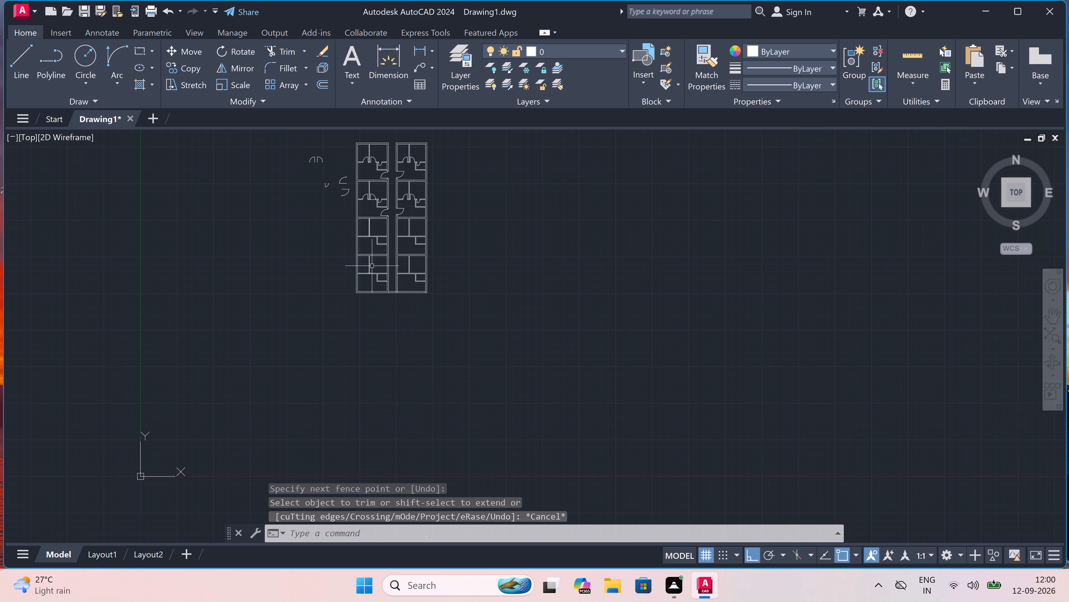
scroll(380, 220, "up", 3)
scroll(380, 220, "down", 2)
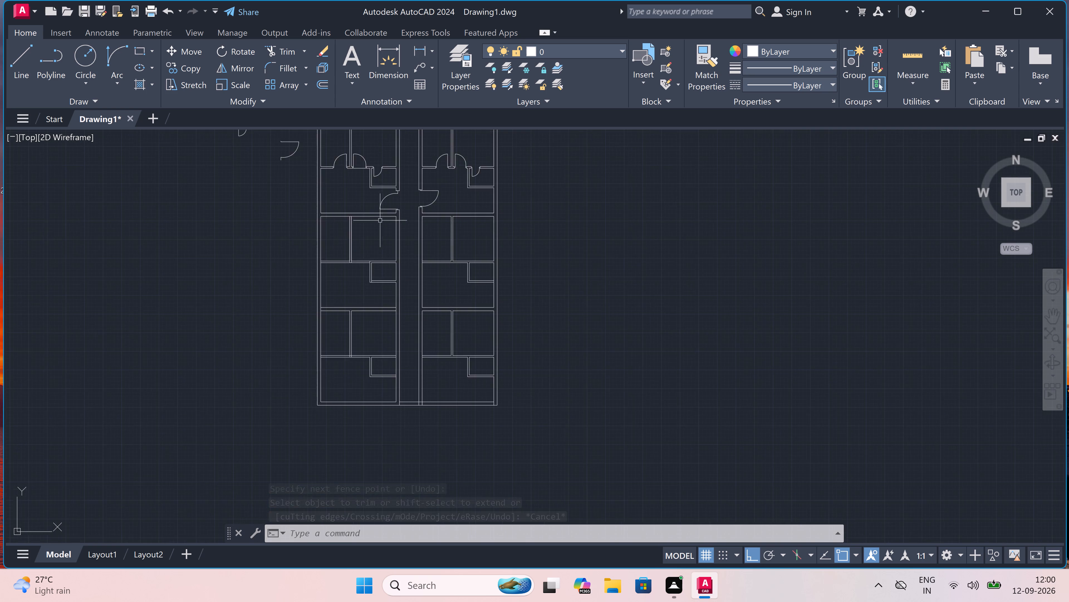
scroll(380, 221, "down", 1)
scroll(351, 180, "up", 3)
scroll(351, 177, "down", 5)
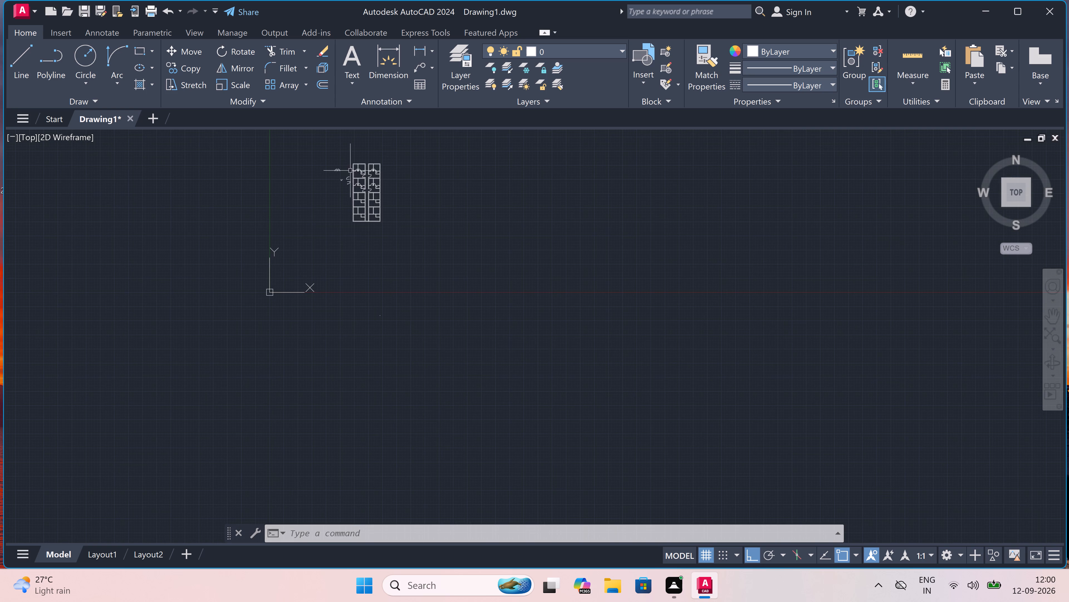
scroll(346, 153, "up", 5)
left_click_drag(371, 203, 369, 208)
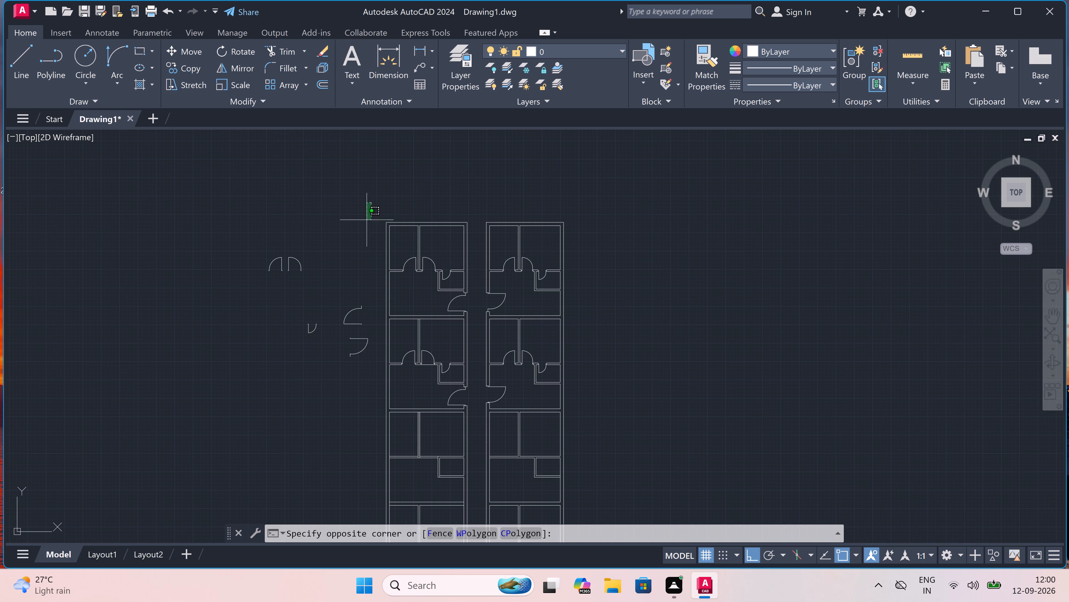
double_click(223, 385)
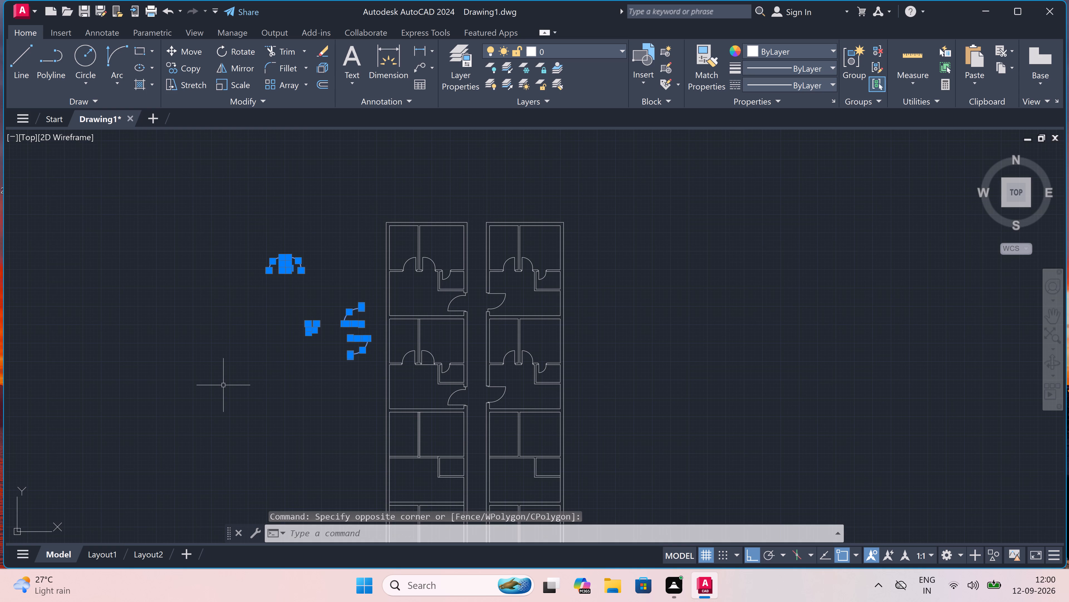
key("Delete")
Draw a 9" thick wall closing the corridor's top end between the two blocks, flush with their outer top walls.
scroll(254, 342, "down", 3)
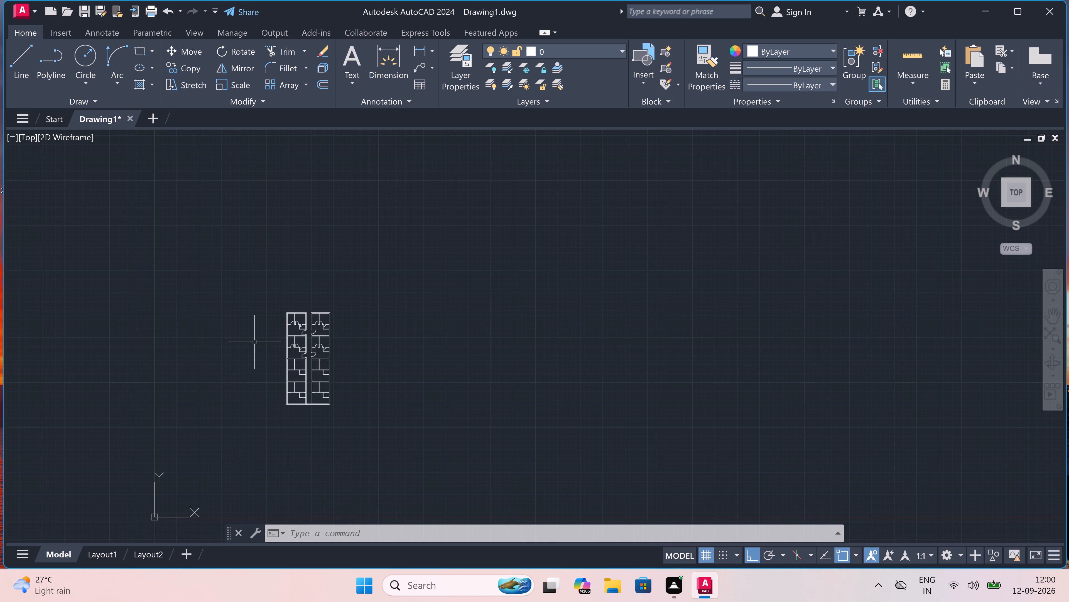
scroll(301, 320, "up", 4)
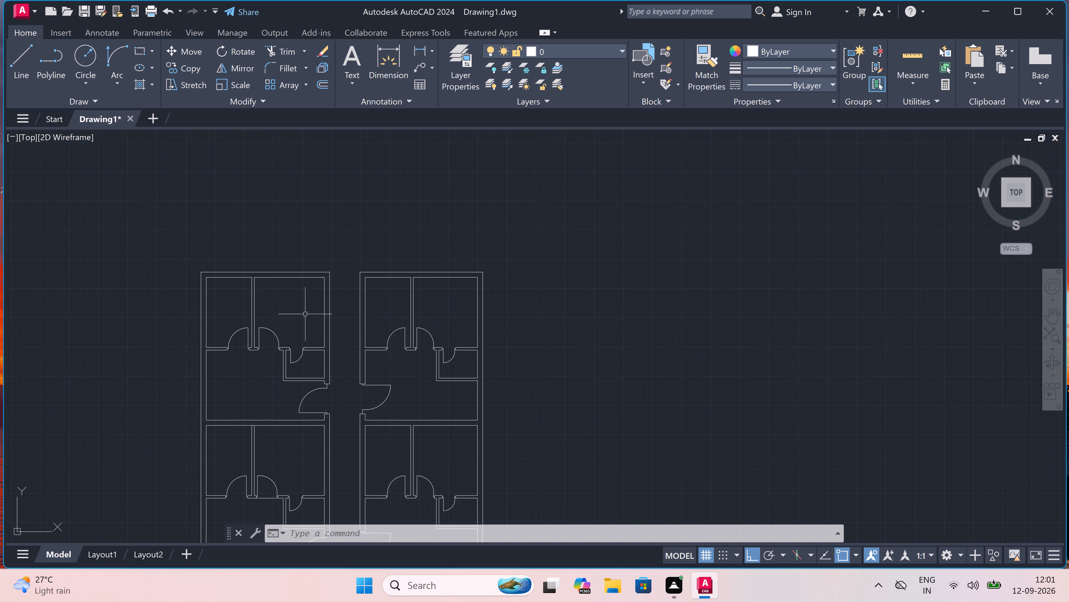
scroll(321, 294, "down", 2)
scroll(327, 283, "up", 5)
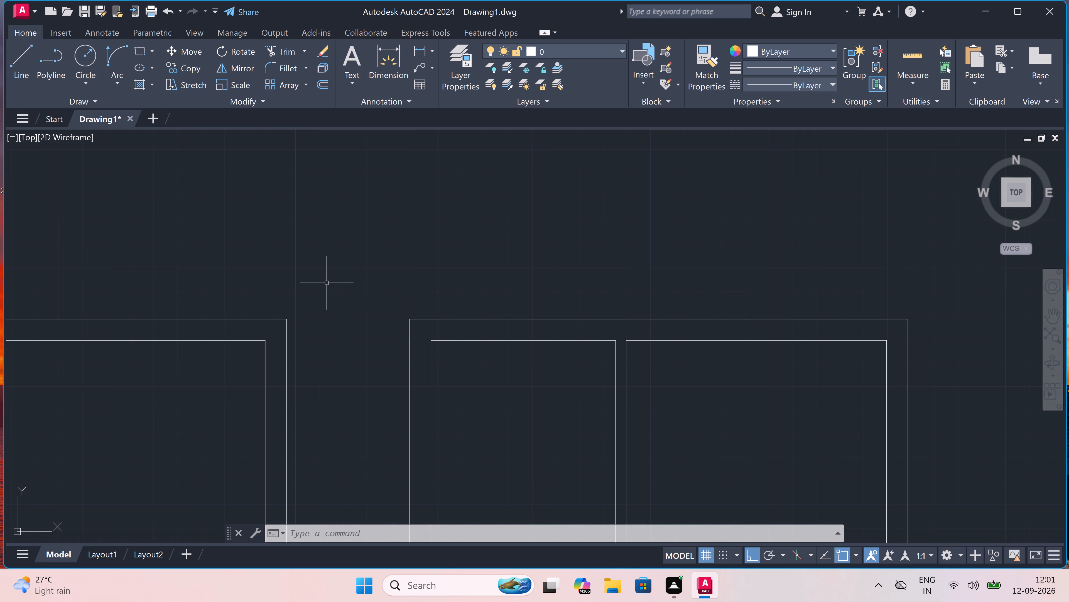
type("l")
key("space")
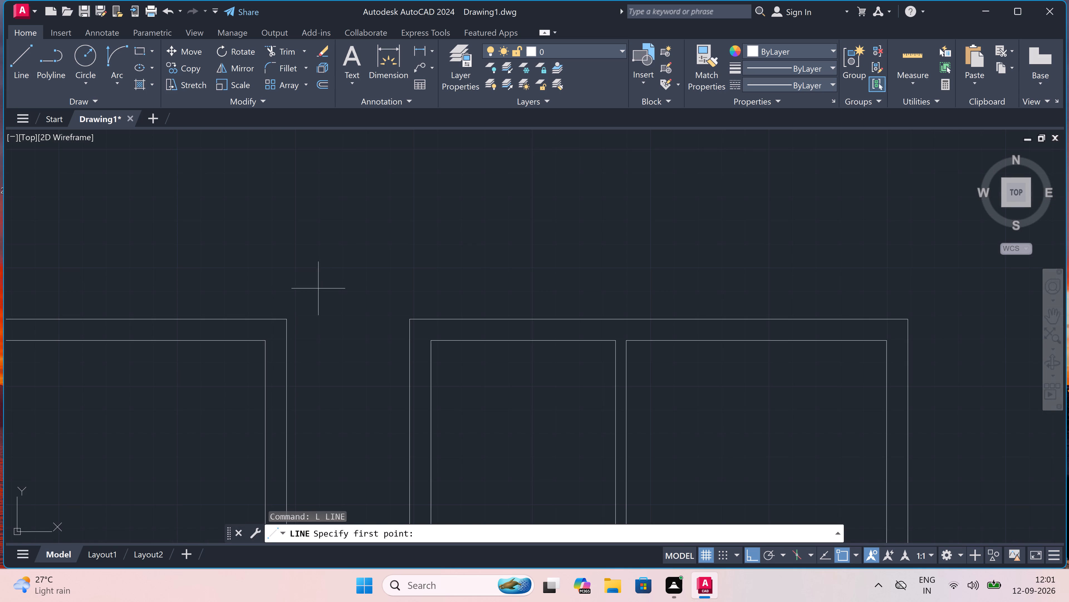
left_click(289, 315)
left_click(409, 321)
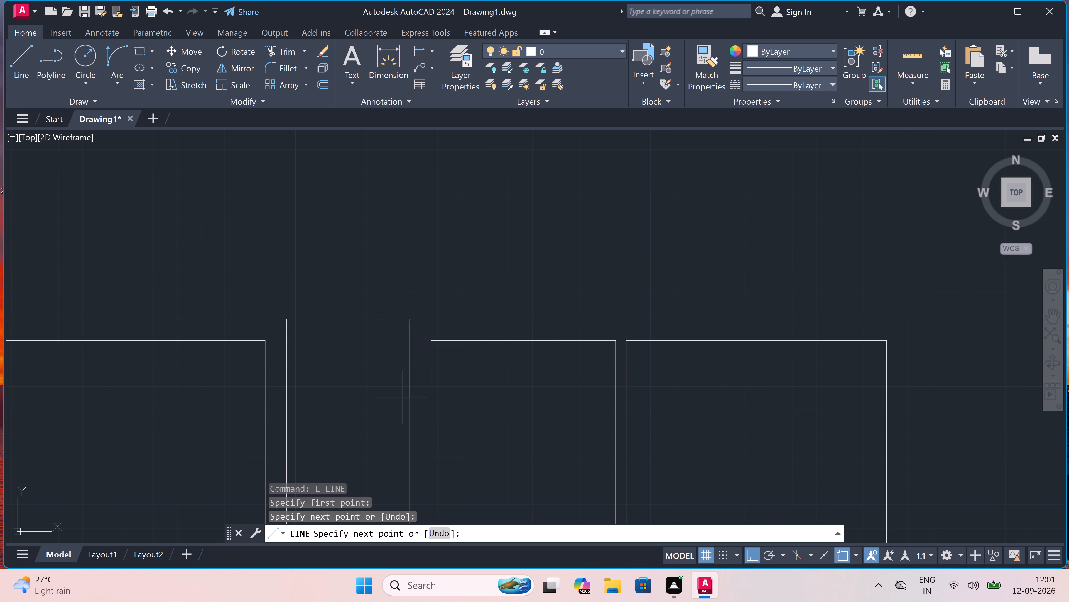
type("9\"")
key("space")
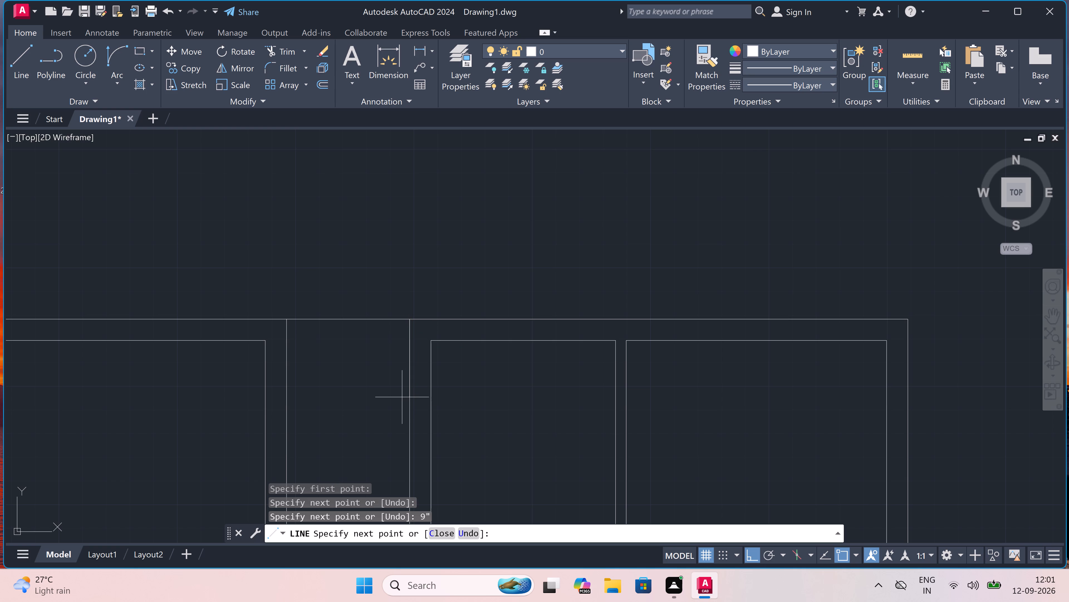
left_click(285, 337)
key("Escape")
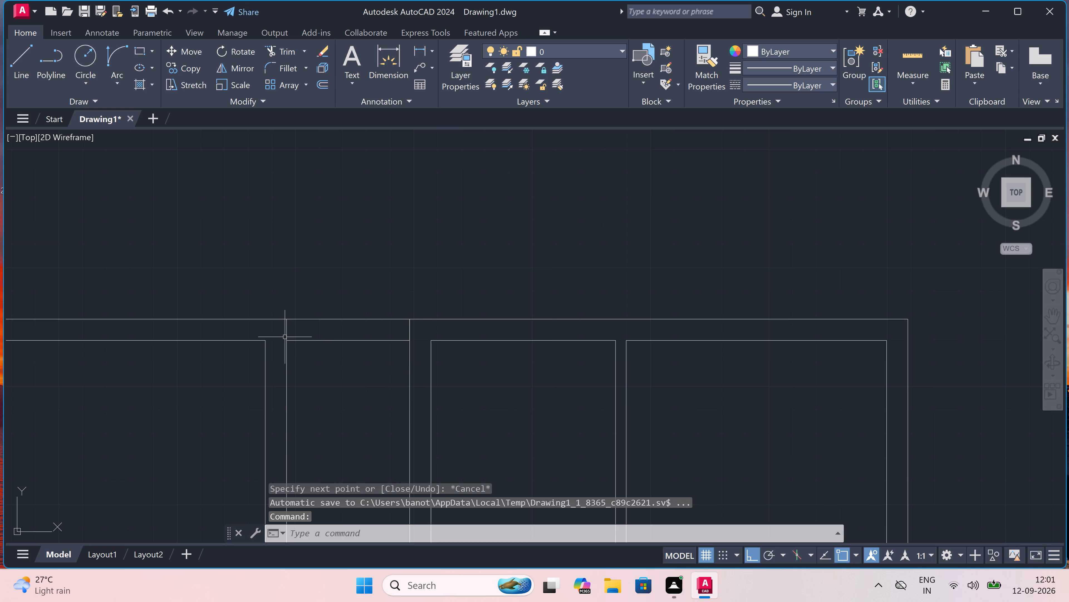
Trim the vertical line segments crossing the top wall at both sides of the corridor.
type("tr")
key("space")
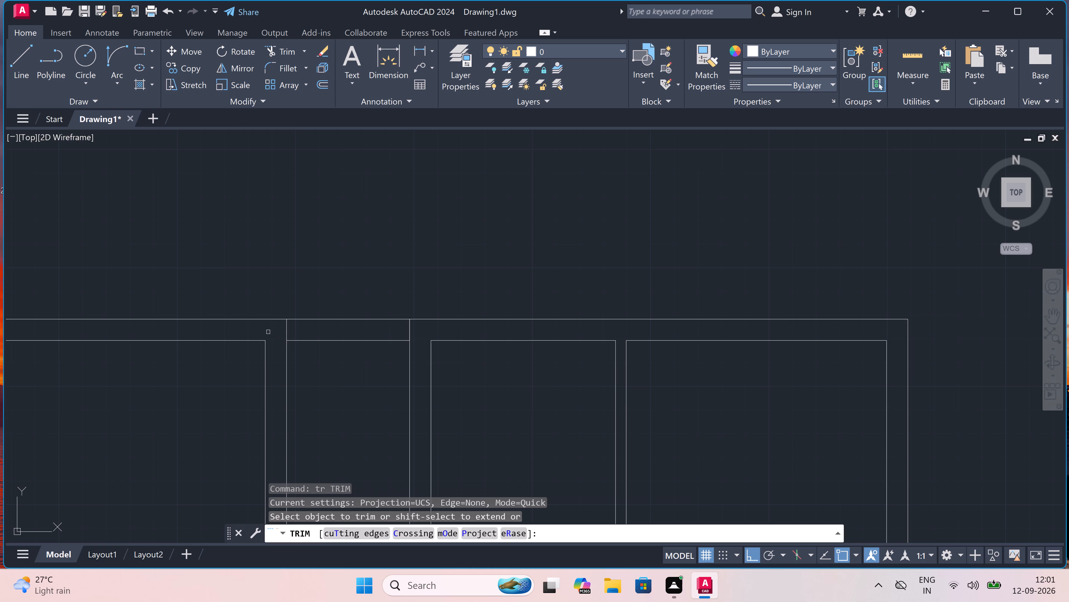
left_click_drag(267, 332, 270, 331)
left_click(424, 331)
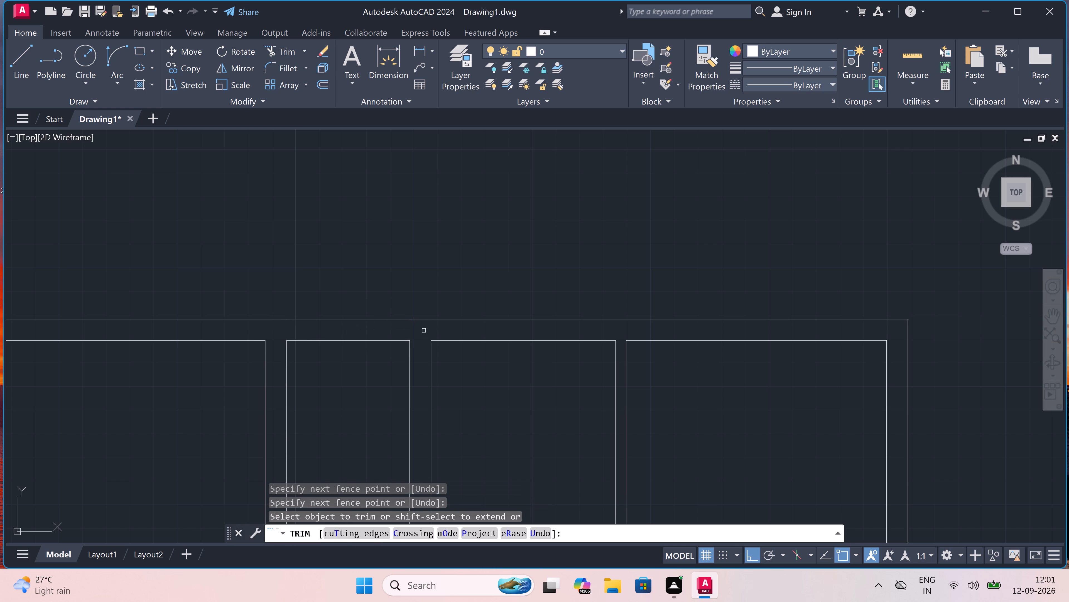
key("Escape")
Trim the overlapping lines at the right-hand block's corridor-side bottom corner and the two wall lines across the corridor's bottom end.
scroll(391, 251, "down", 6)
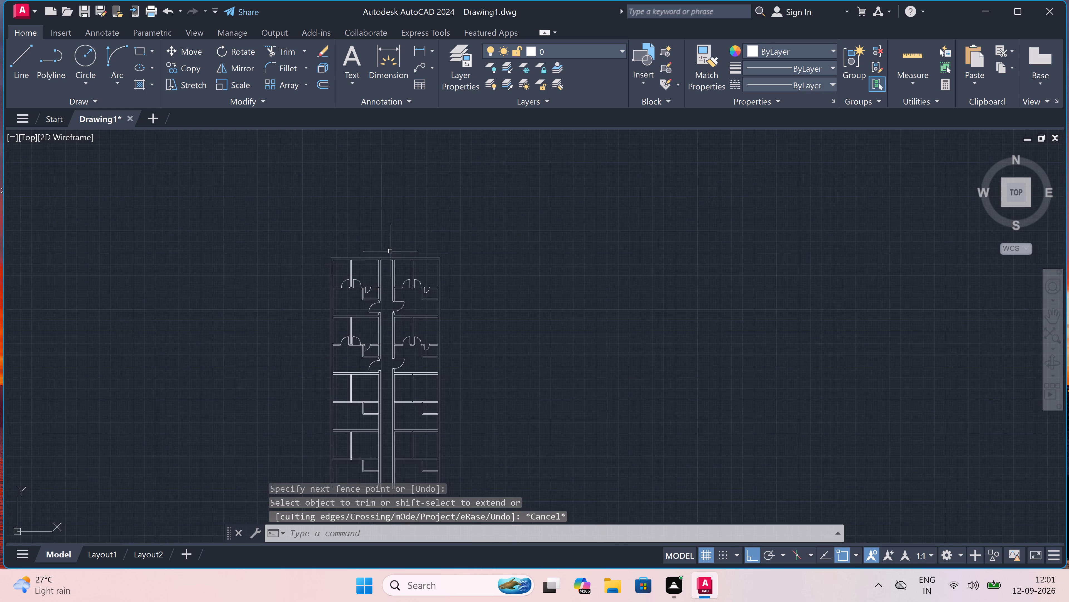
scroll(382, 388, "up", 3)
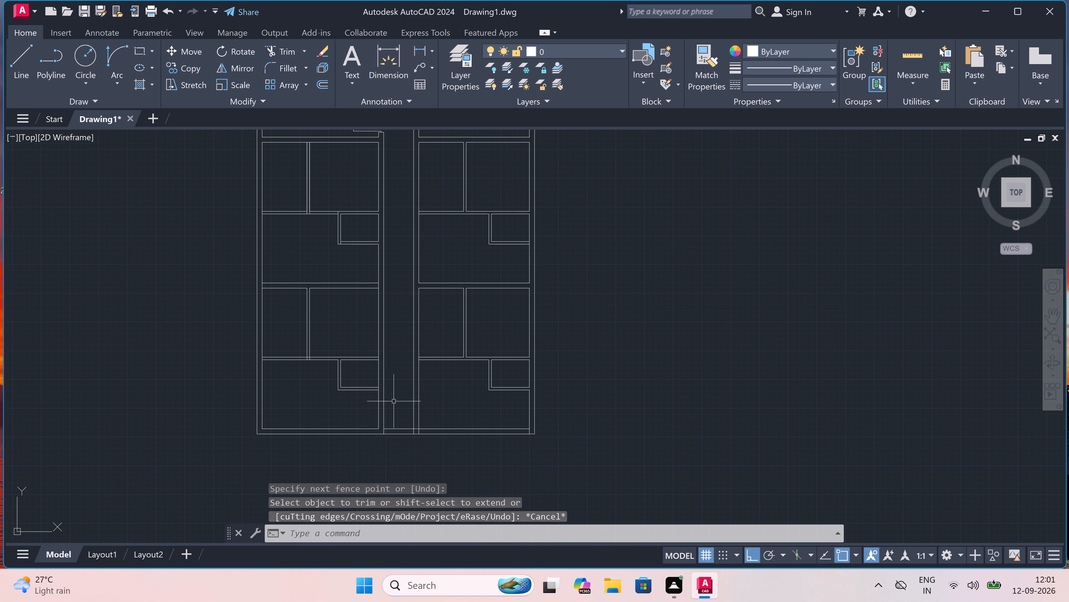
scroll(404, 404, "up", 1)
scroll(402, 404, "down", 1)
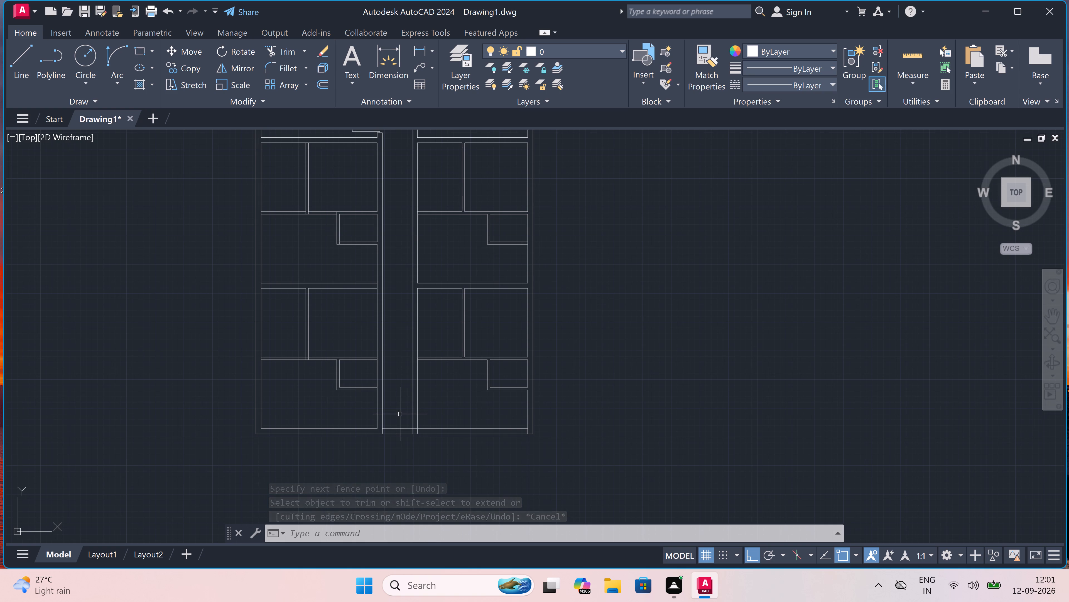
scroll(413, 431, "up", 3)
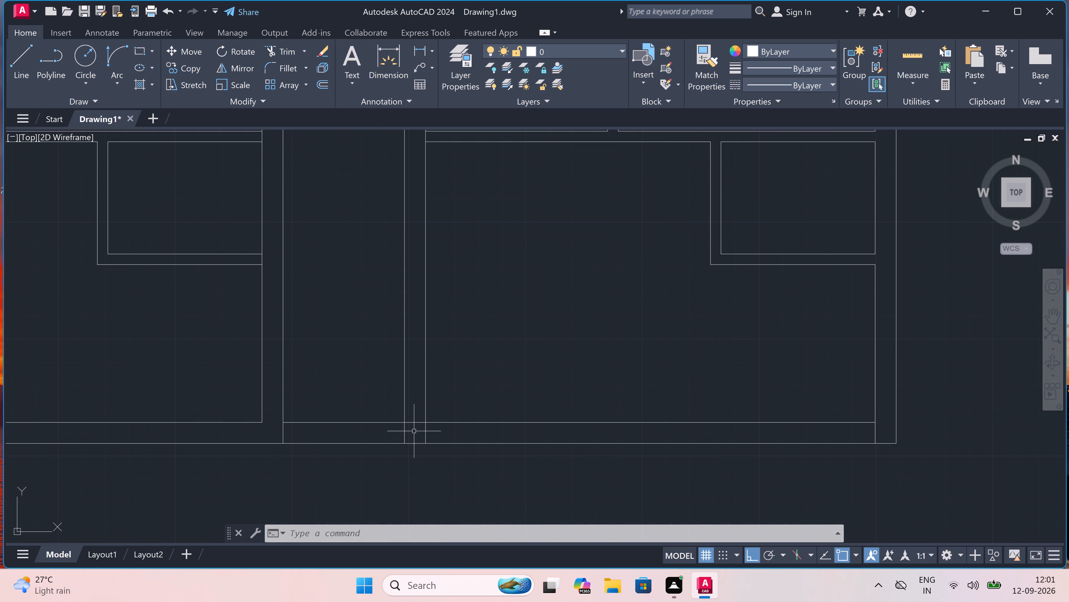
key("t")
key("r")
key("space")
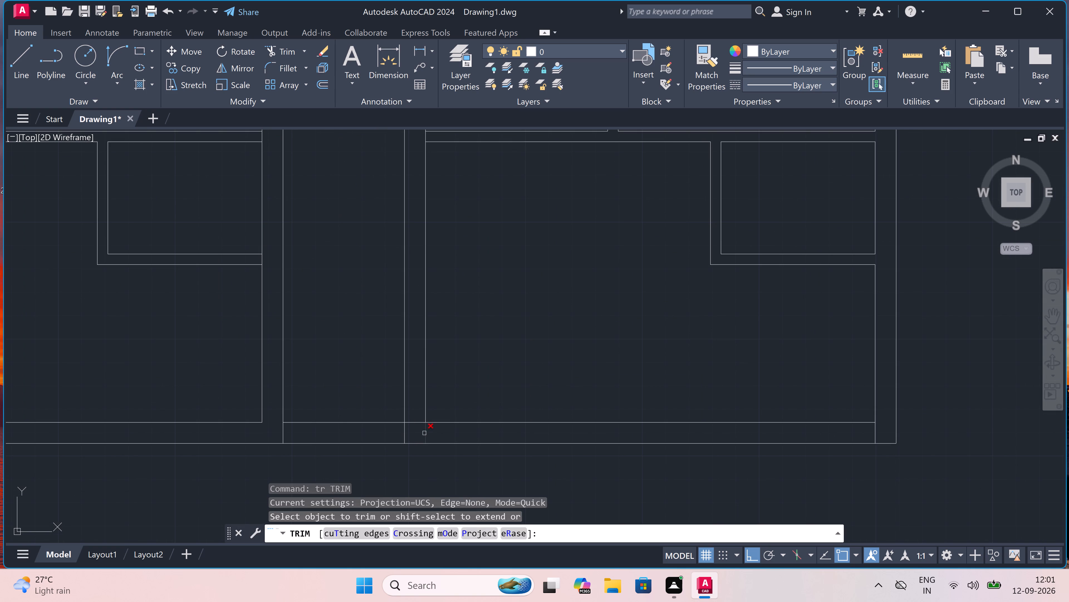
left_click(425, 434)
left_click(418, 435)
left_click(417, 413)
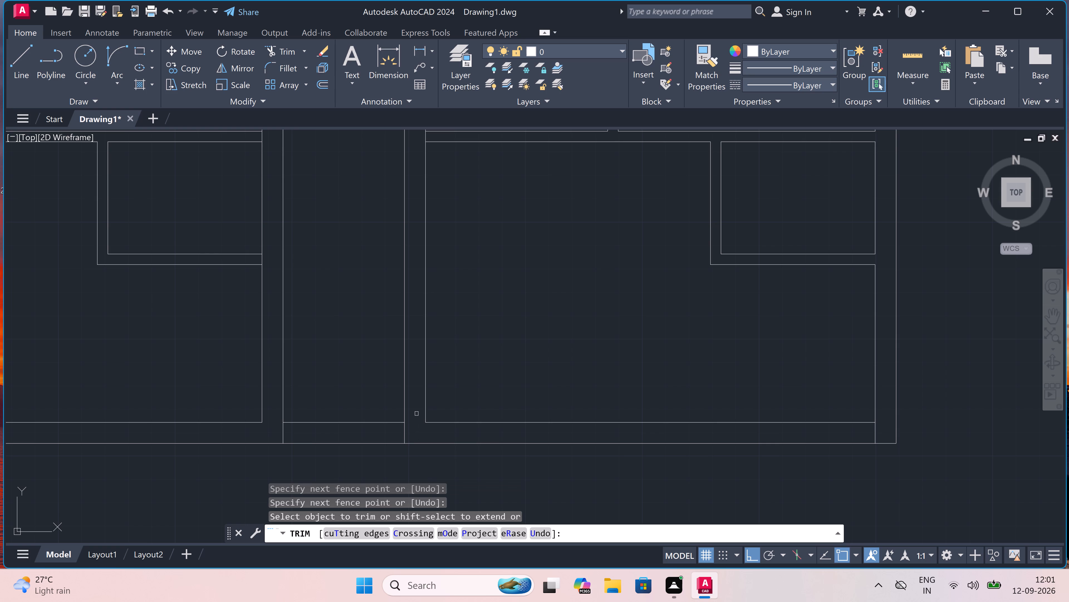
left_click_drag(373, 472, 373, 468)
left_click(367, 377)
Trim the vertical stub inside the bottom wall at the right-hand block's outer corner.
scroll(367, 377, "down", 2)
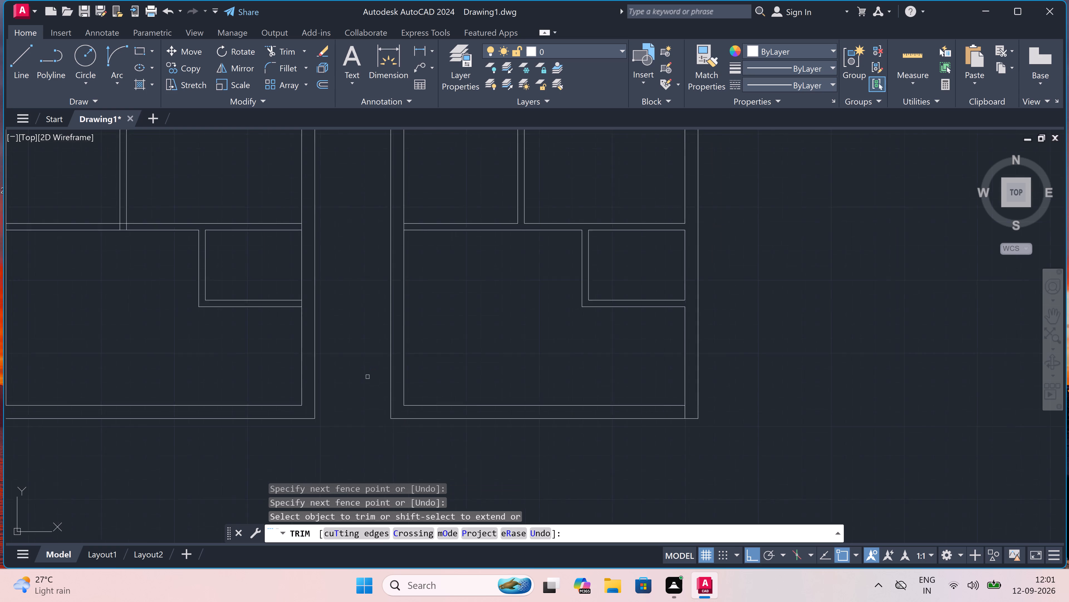
scroll(367, 377, "down", 2)
scroll(495, 389, "up", 5)
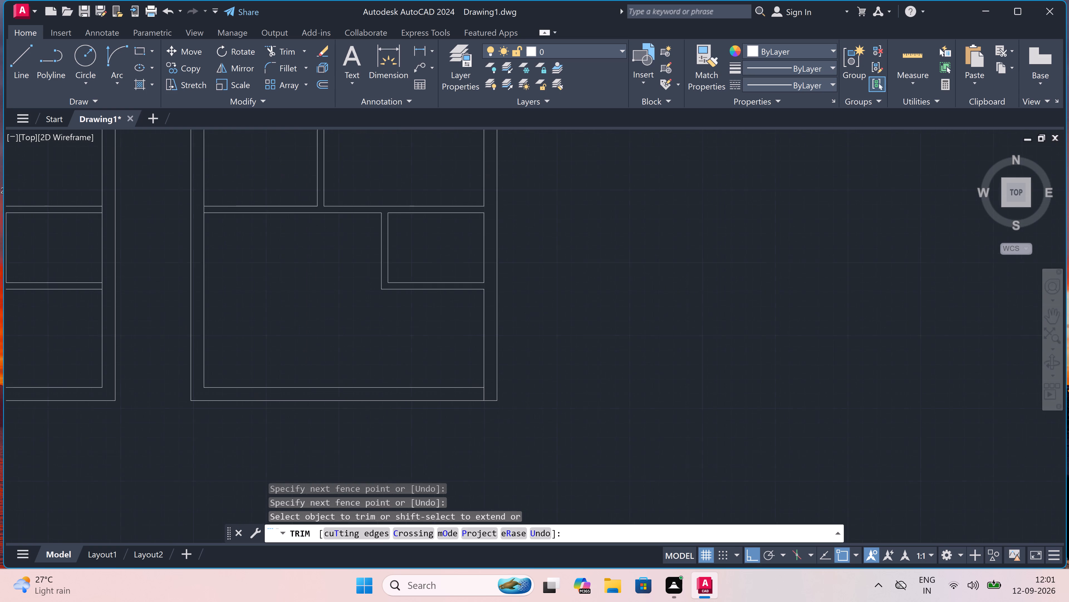
left_click(464, 412)
left_click(387, 423)
scroll(387, 422, "down", 3)
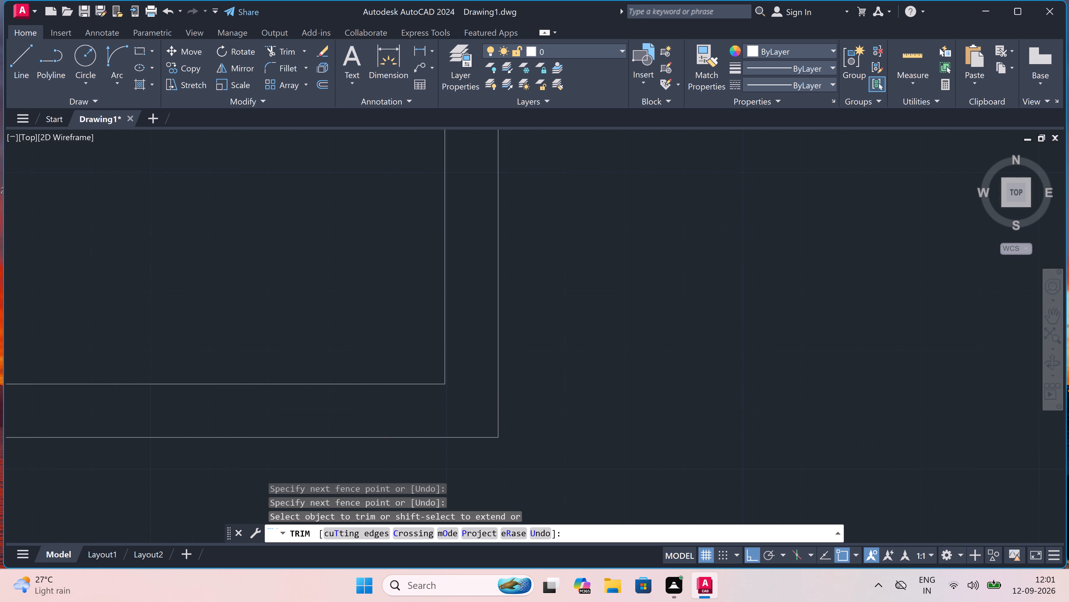
scroll(387, 422, "down", 3)
scroll(332, 435, "up", 1)
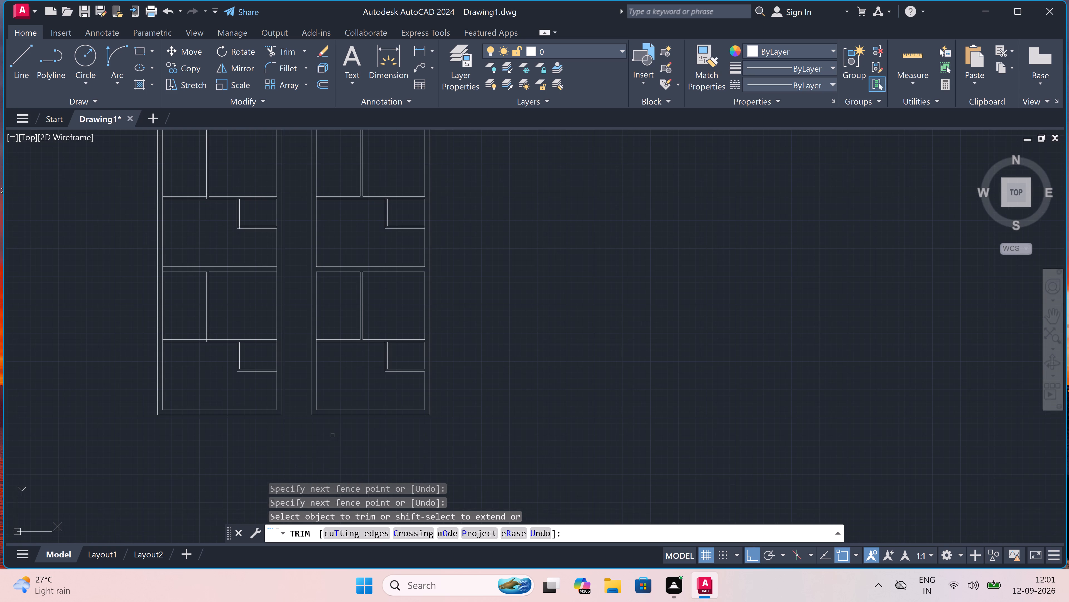
key("Escape")
Offset the right-hand block's outer bottom wall line 6'6" downward, below the block.
scroll(332, 435, "down", 2)
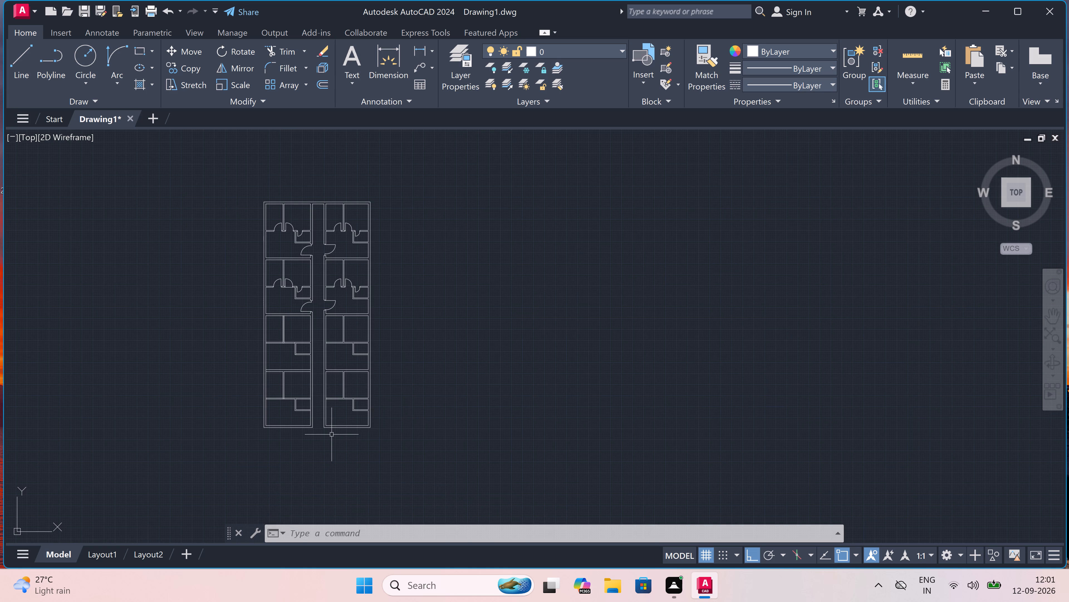
scroll(332, 433, "up", 1)
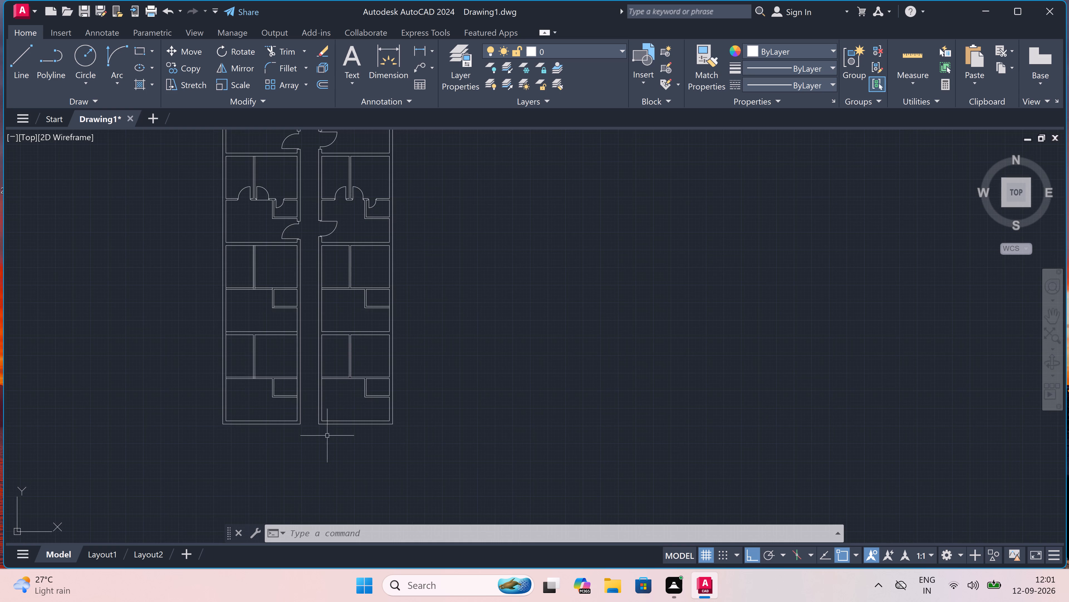
scroll(312, 450, "up", 2)
type("o")
key("space")
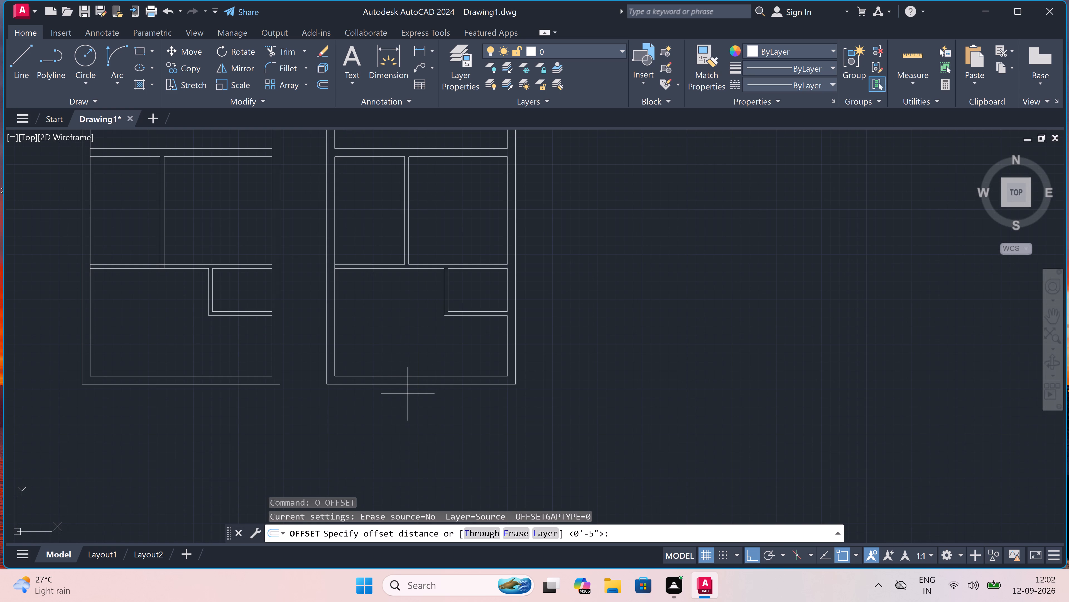
left_click_drag(405, 385, 405, 407)
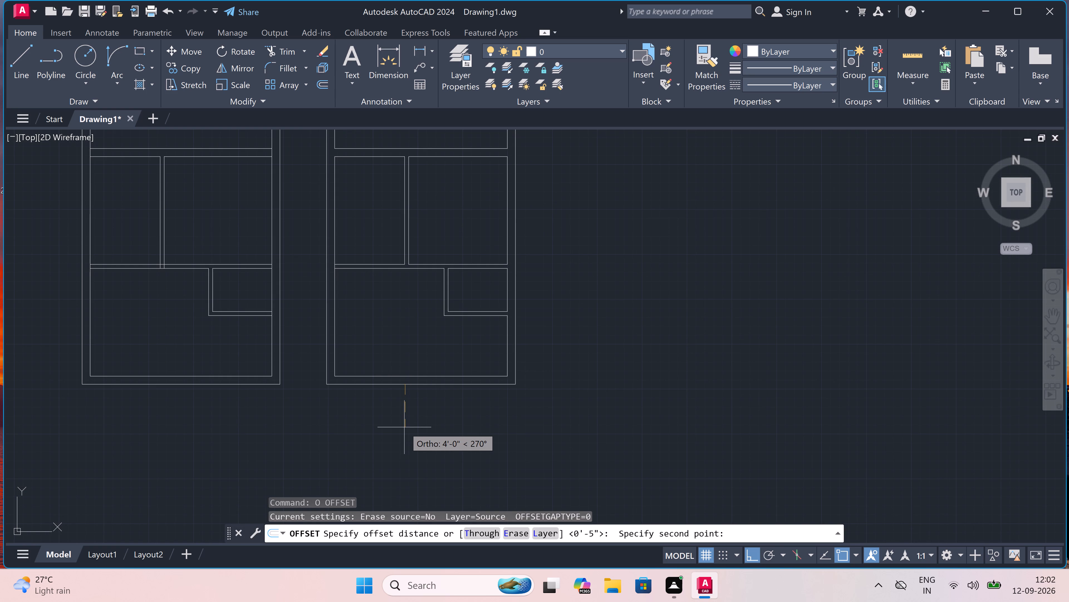
type("6'6")
key("shift+quotedbl")
key("space")
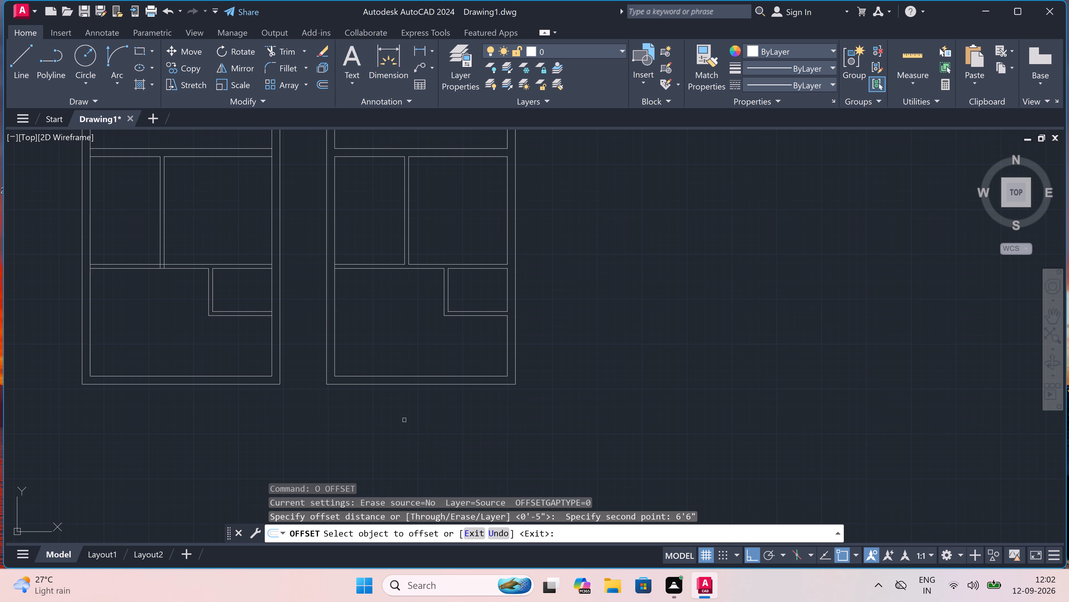
left_click(399, 385)
left_click(398, 423)
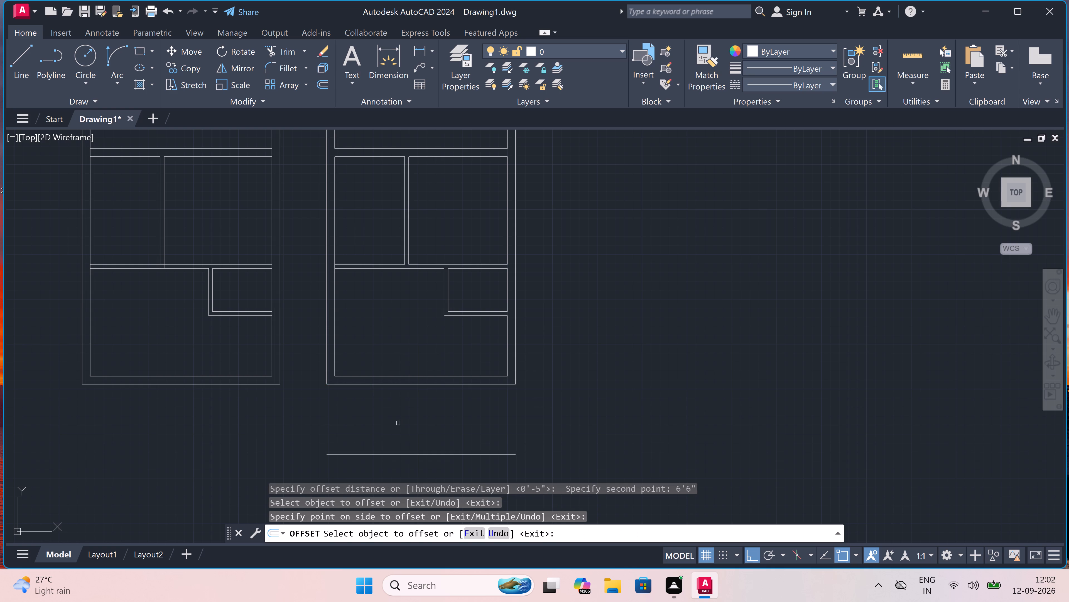
scroll(398, 423, "down", 3)
scroll(396, 436, "up", 4)
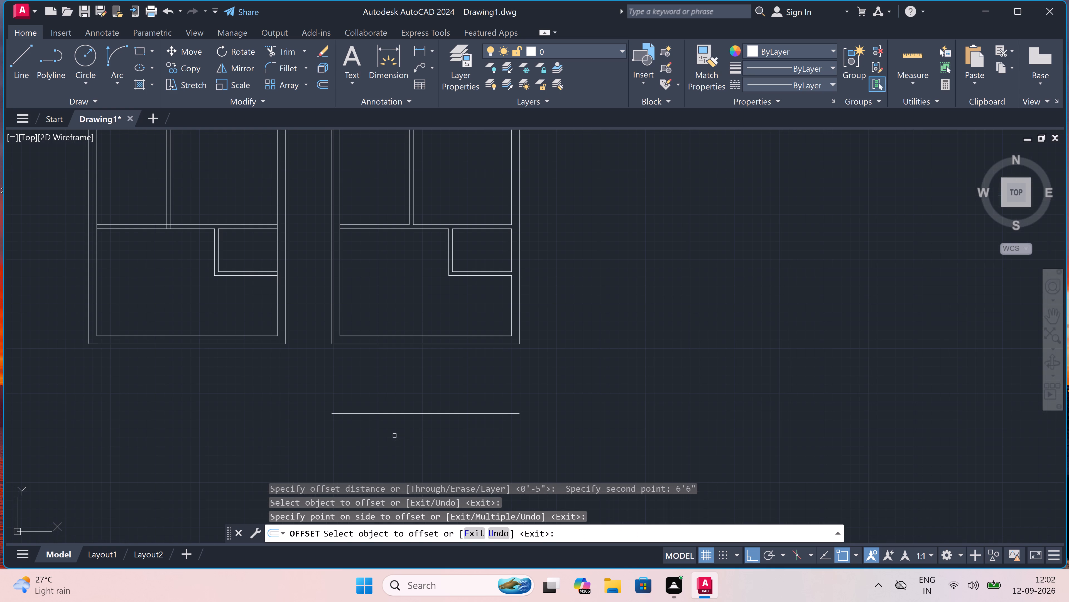
key("Escape")
Draw two vertical lines continuing the right-hand block's outer side wall faces down to the offset line.
type("l")
key("space")
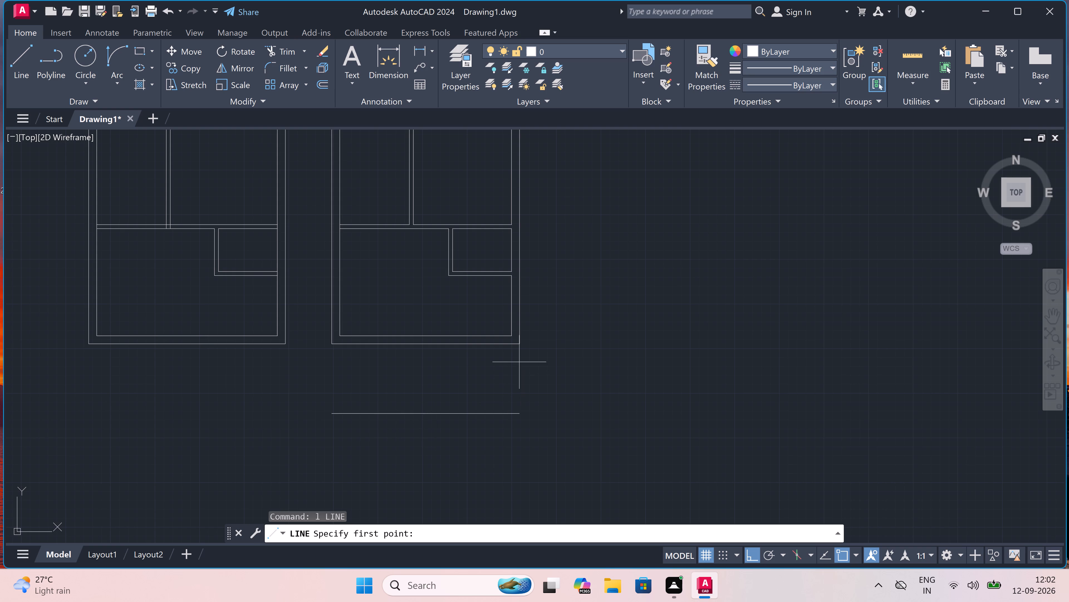
left_click_drag(516, 343, 516, 360)
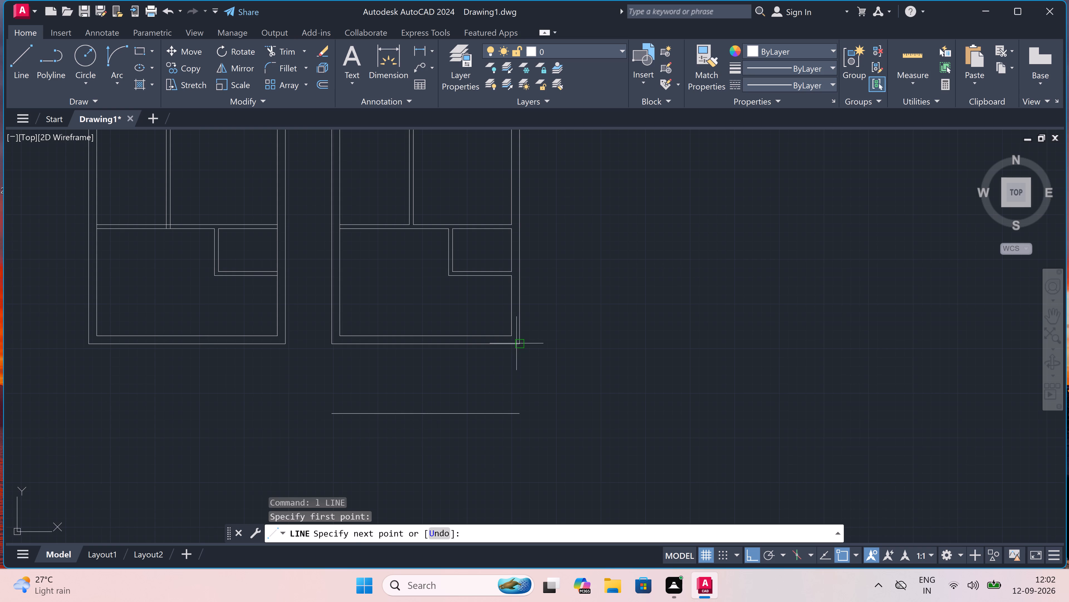
left_click(516, 411)
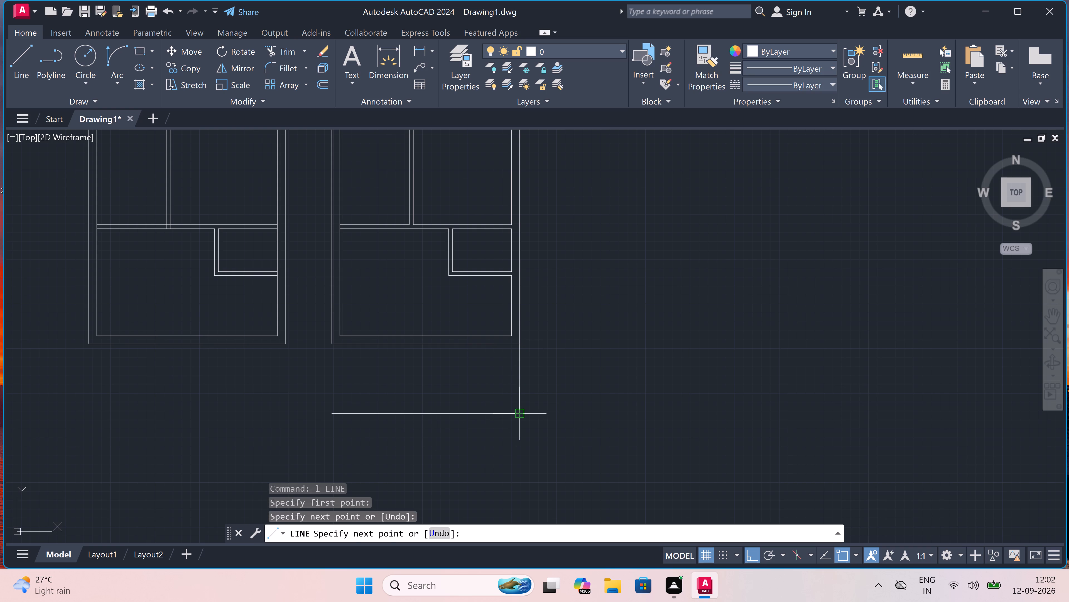
key("Escape")
key("space")
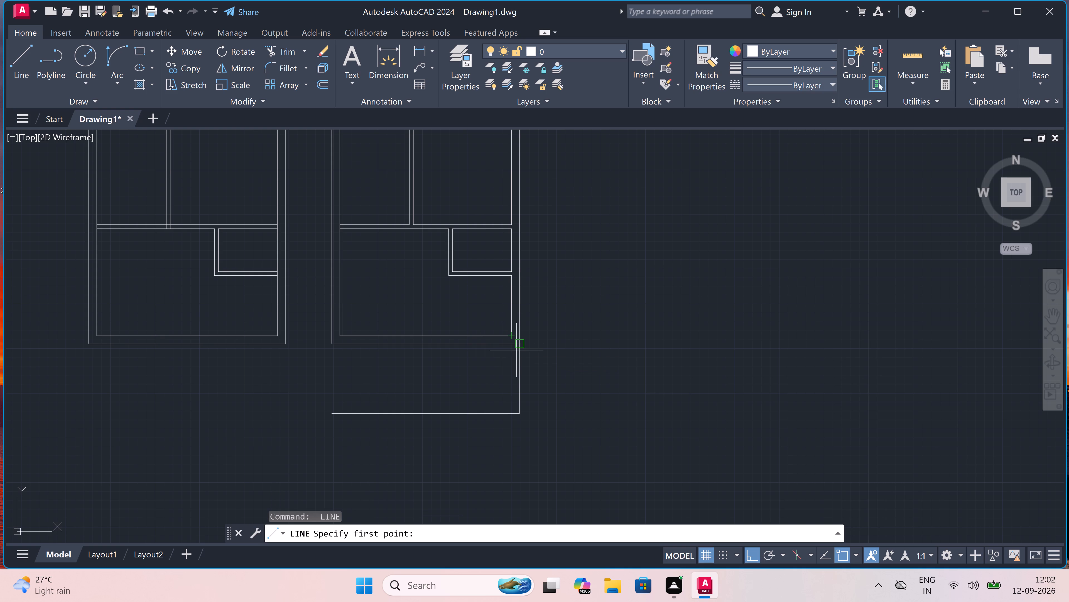
scroll(514, 349, "up", 3)
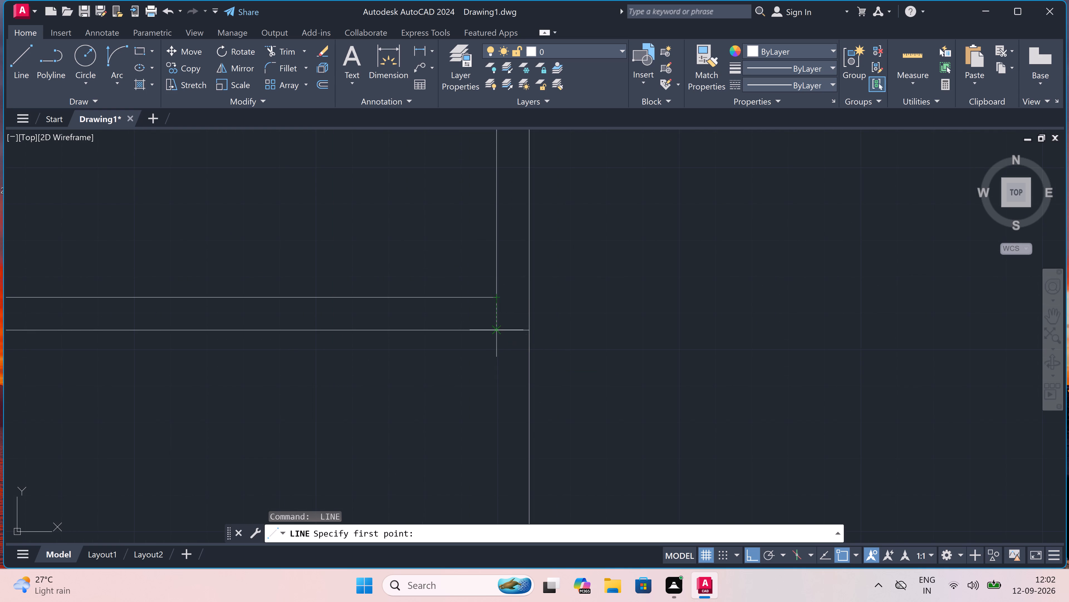
left_click_drag(498, 333, 502, 355)
scroll(514, 415, "down", 4)
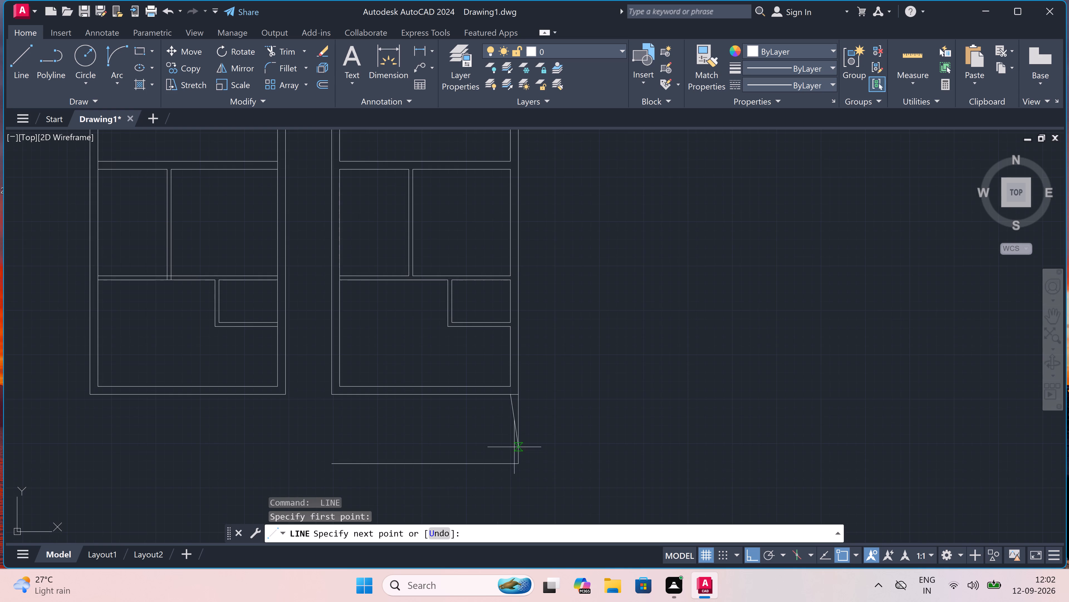
scroll(509, 467, "up", 4)
left_click(509, 445)
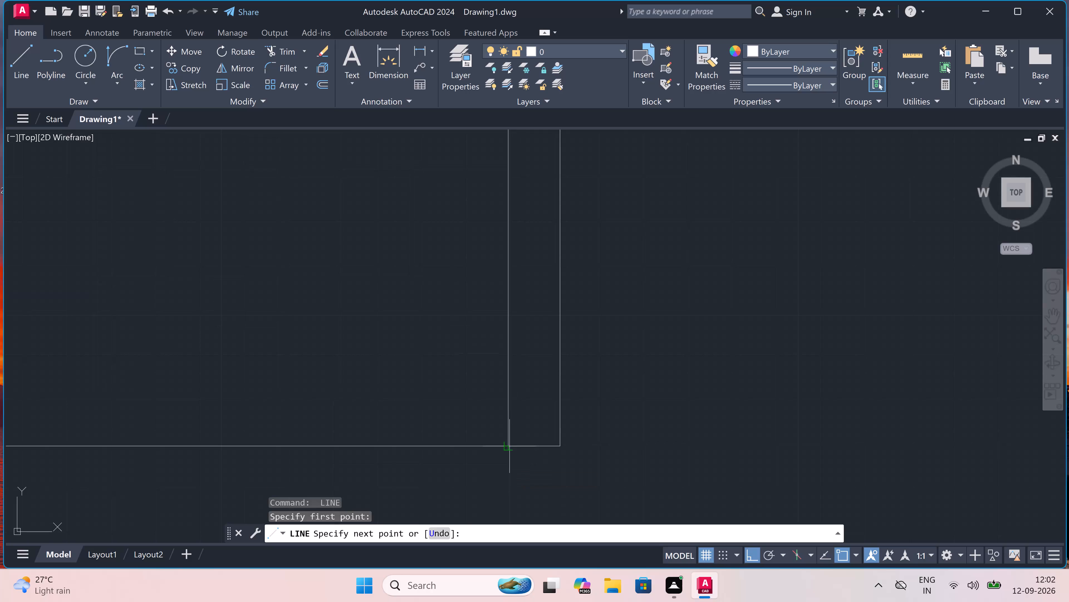
key("Escape")
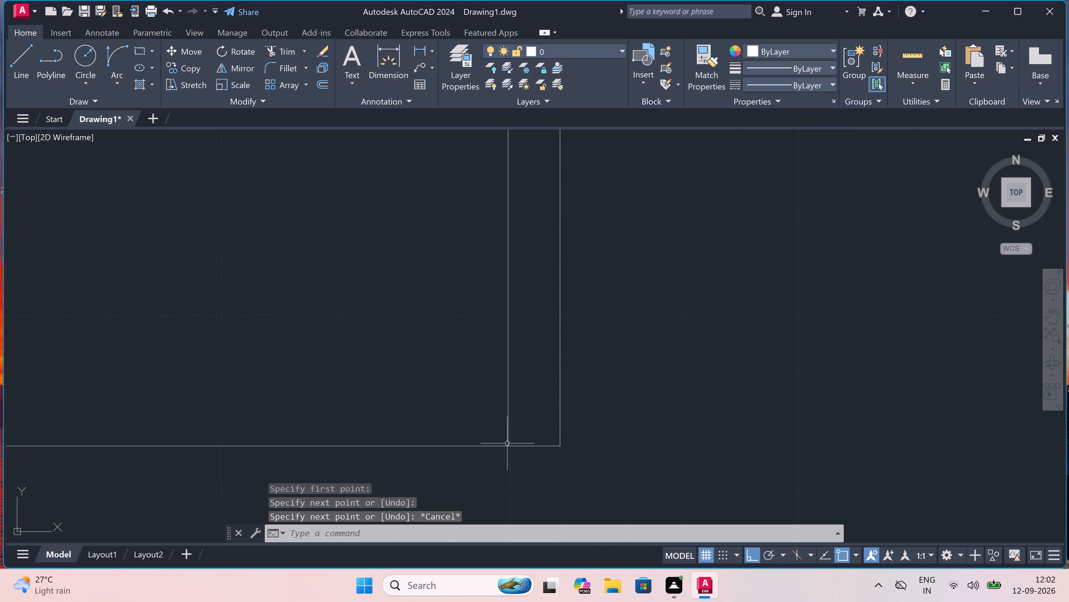
Draw a line from the left-hand block's outer bottom corner down level with the offset line, and across to its near end.
scroll(507, 443, "up", 1)
scroll(507, 443, "down", 3)
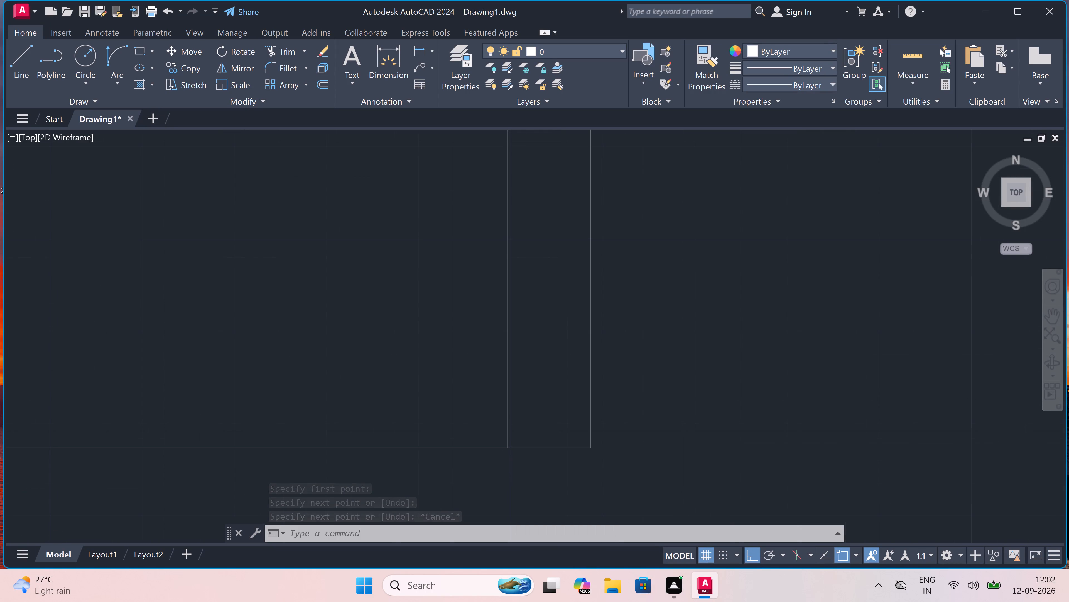
type("l")
key("space")
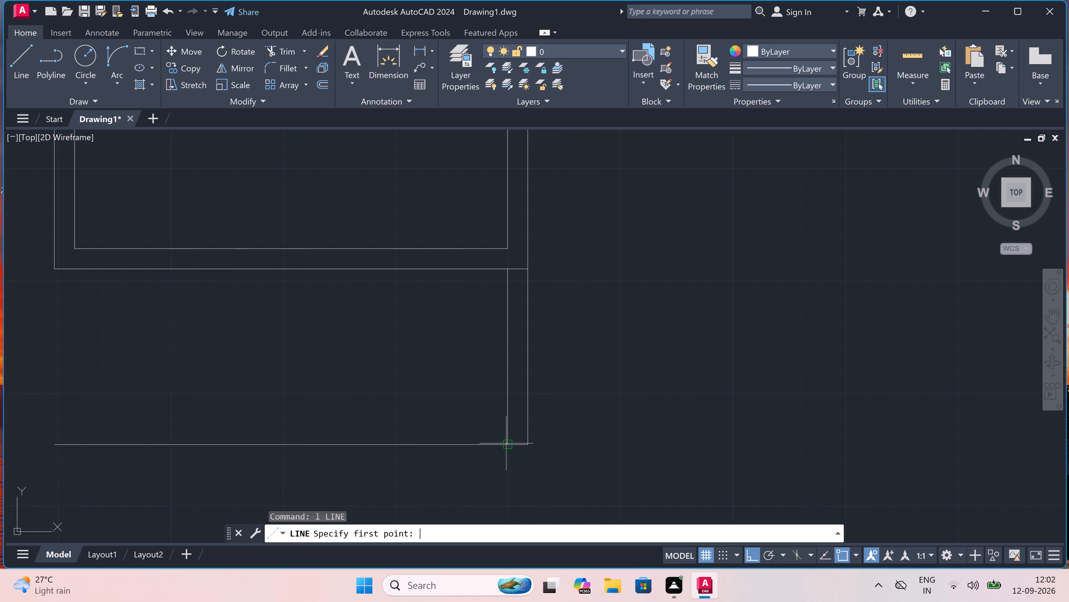
scroll(504, 434, "down", 3)
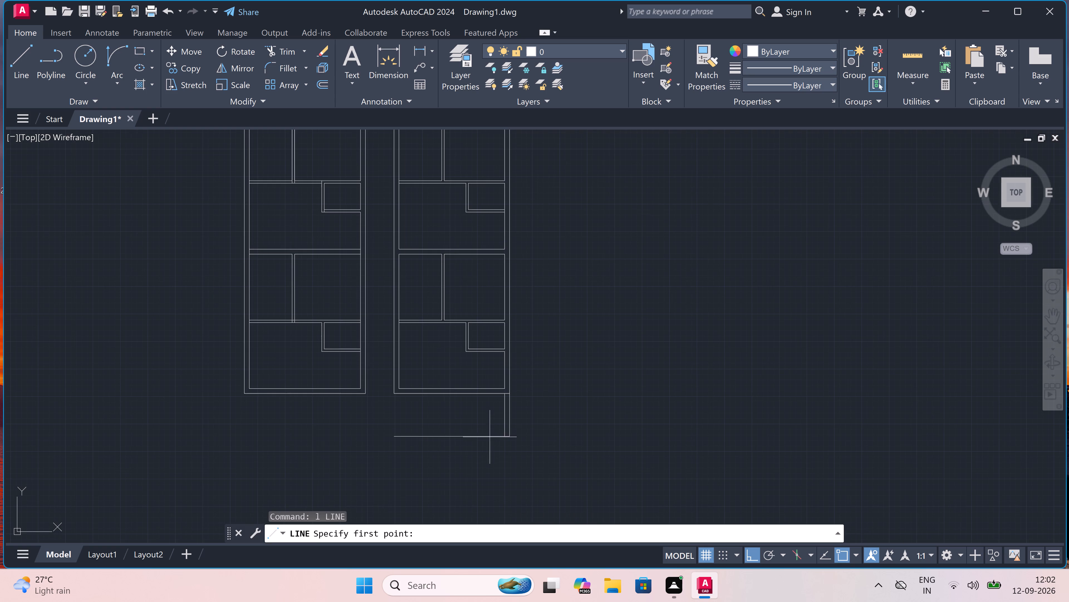
scroll(205, 412, "up", 3)
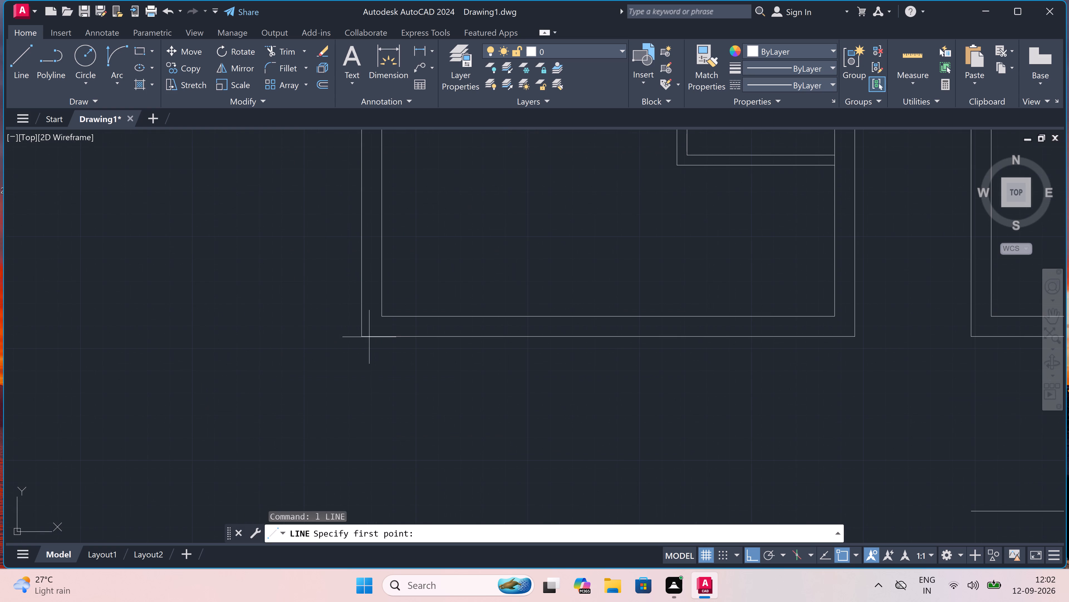
left_click_drag(364, 336, 363, 355)
scroll(365, 395, "down", 5)
scroll(367, 448, "up", 1)
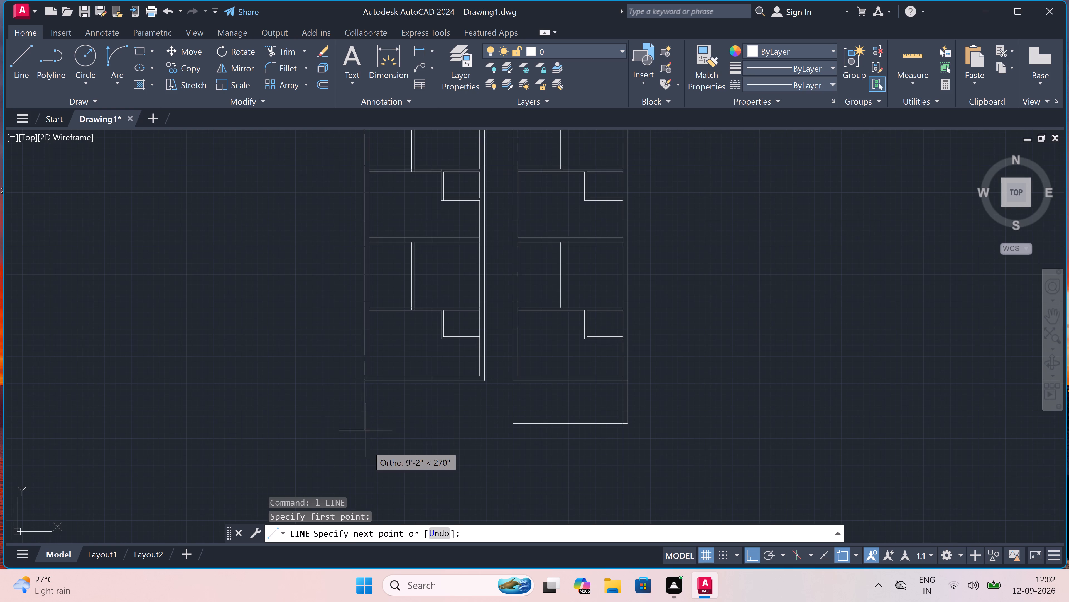
scroll(367, 448, "up", 2)
scroll(590, 353, "down", 4)
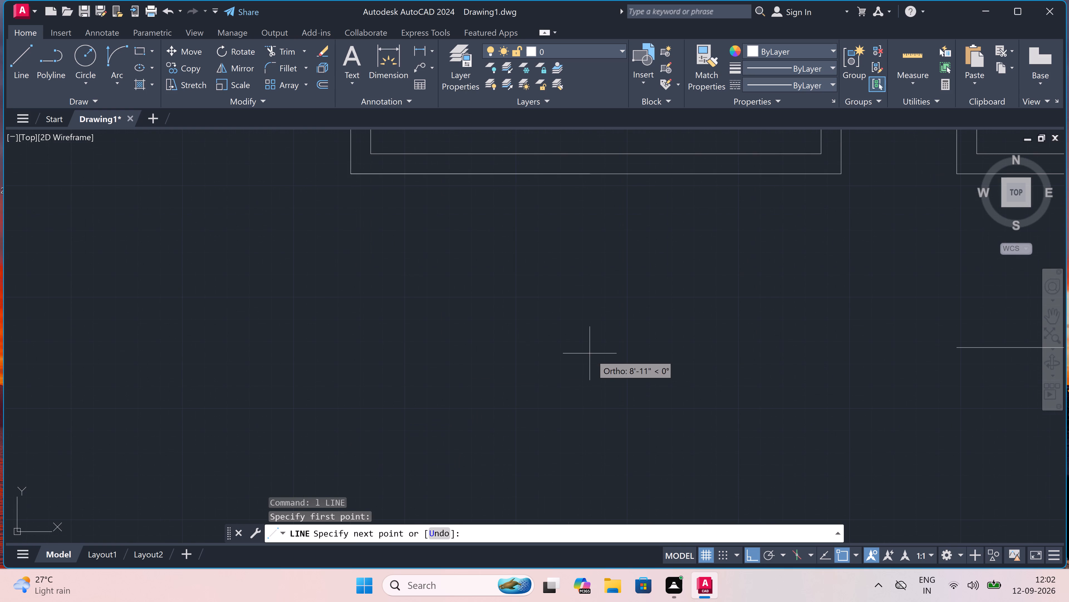
scroll(567, 379, "up", 4)
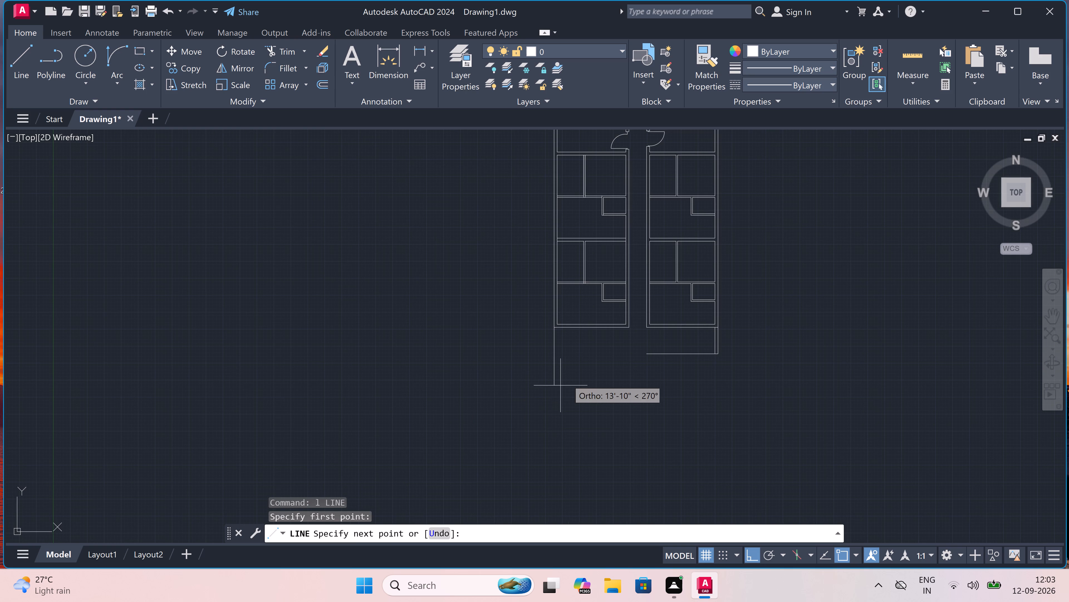
scroll(577, 366, "down", 4)
scroll(624, 335, "up", 3)
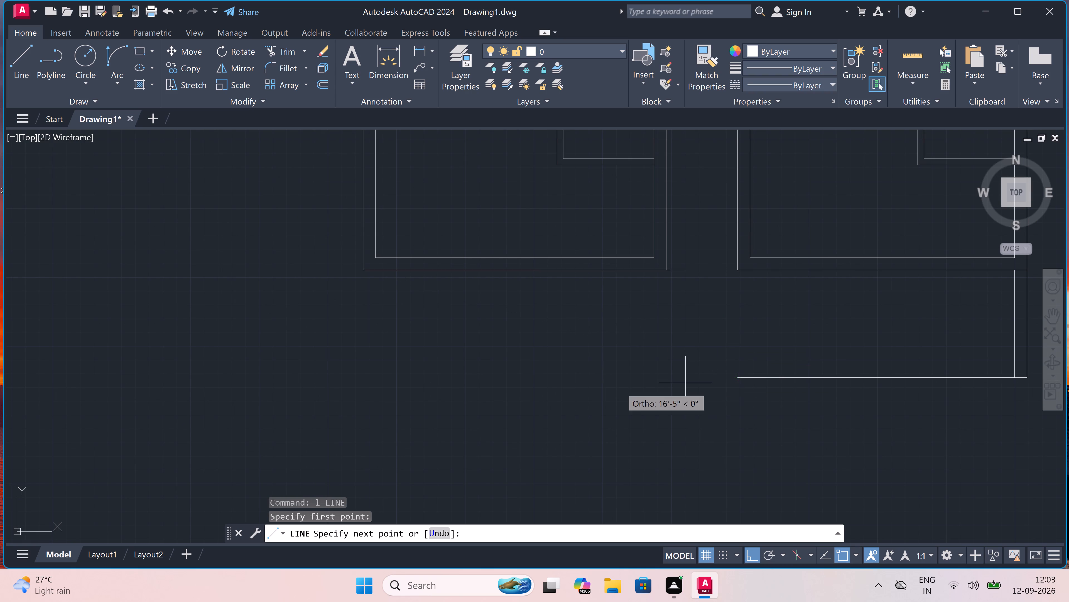
left_click(363, 379)
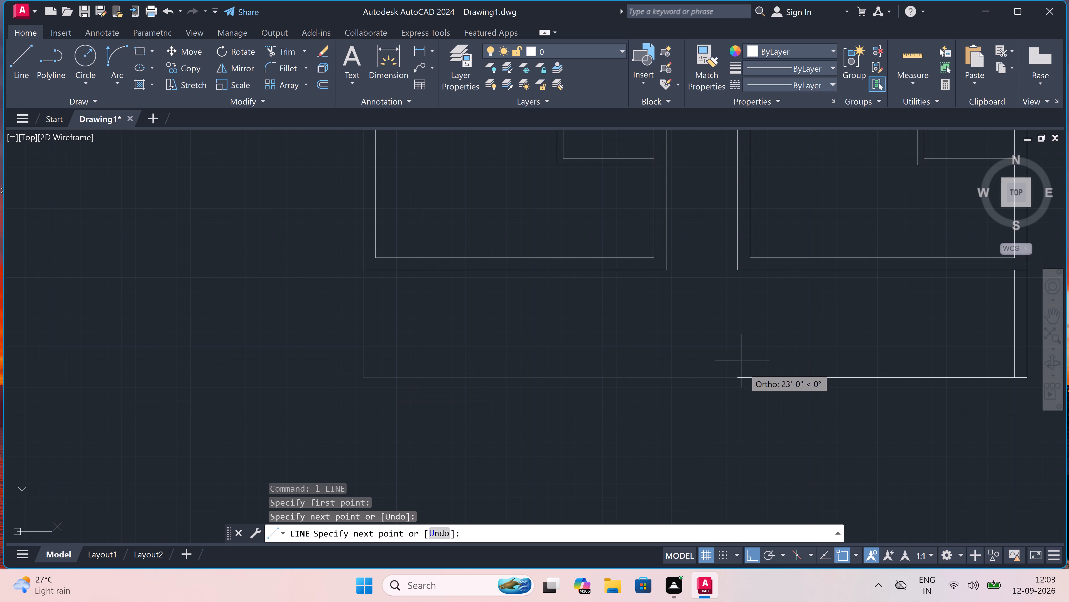
left_click(741, 375)
key("Escape")
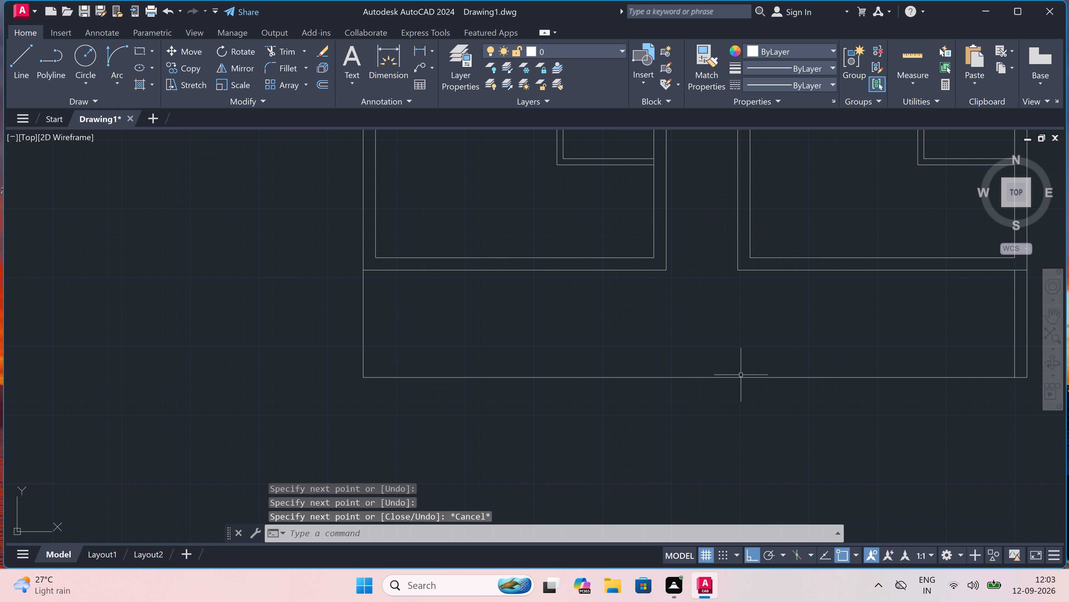
Draw the extension's inner wall line, starting 4.5" in from the left-hand outer corner, down about 6'-2" and across to the right-hand inner line.
key("space")
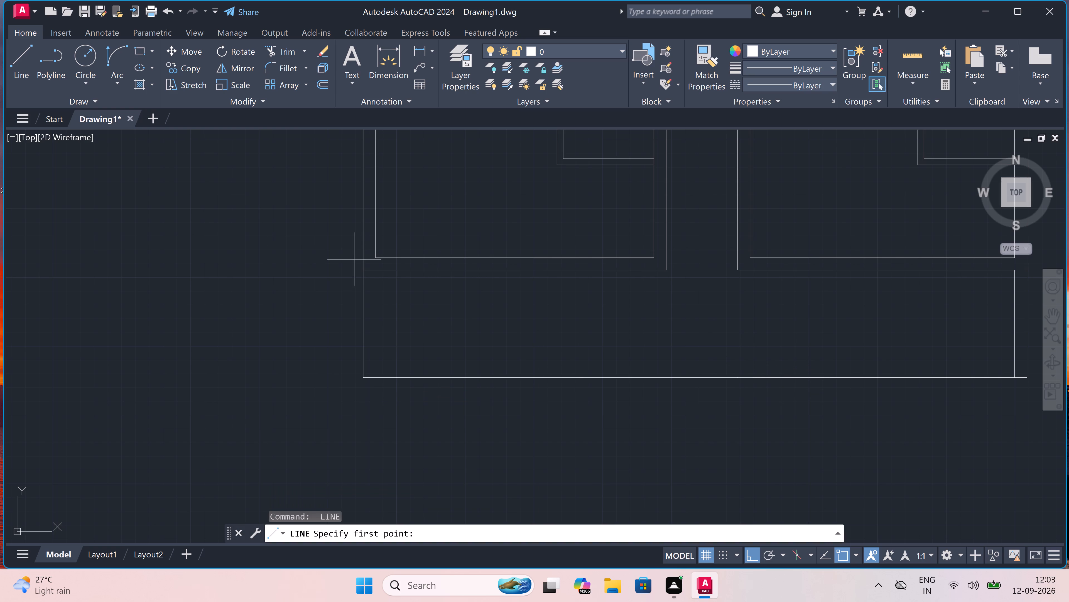
left_click(366, 271)
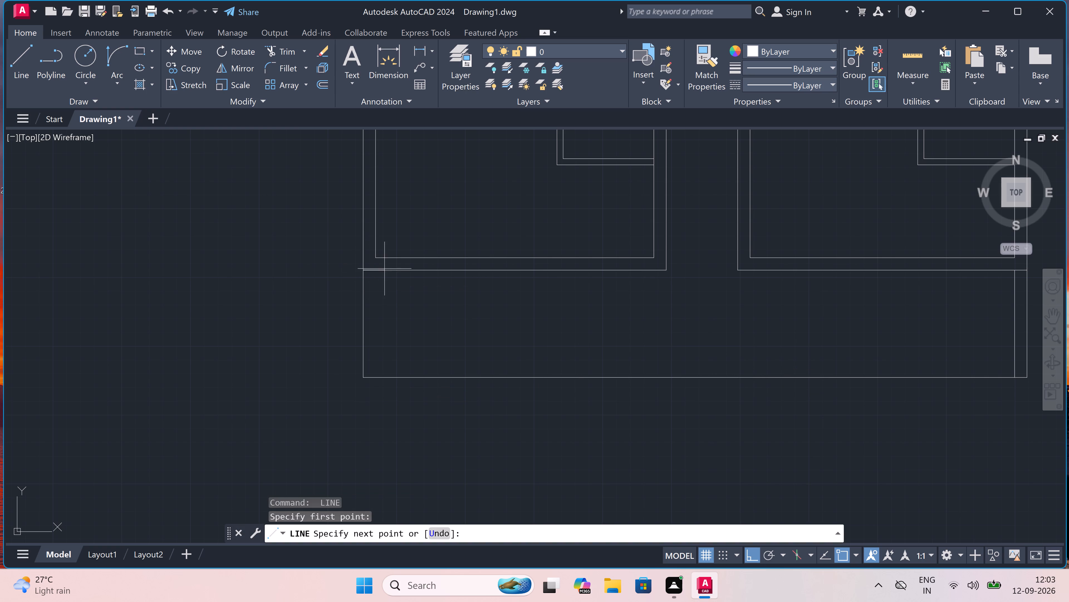
type("4.5\"")
key("space")
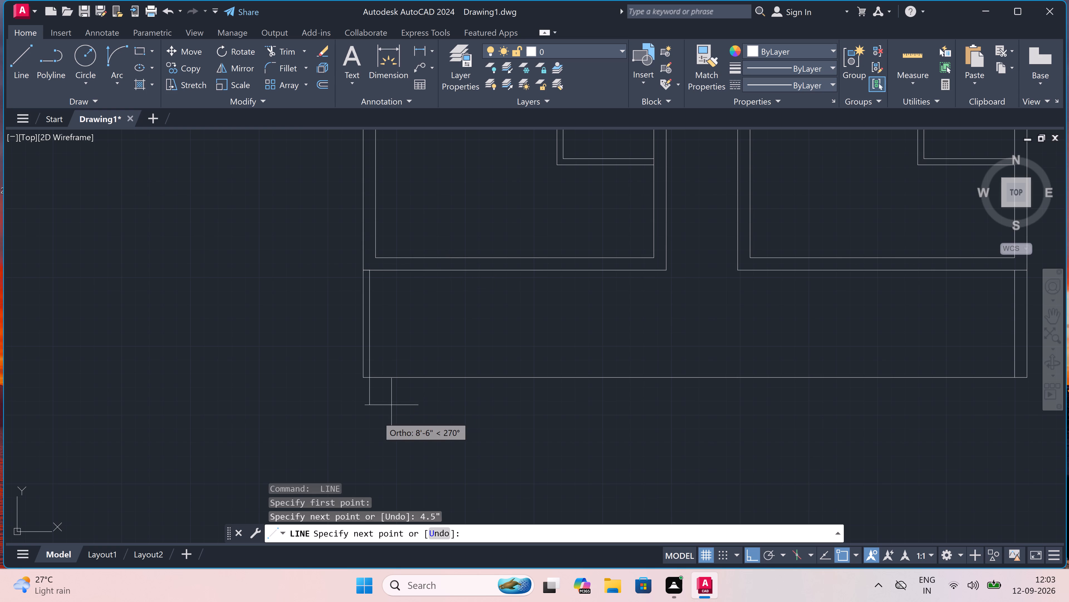
scroll(362, 392, "up", 3)
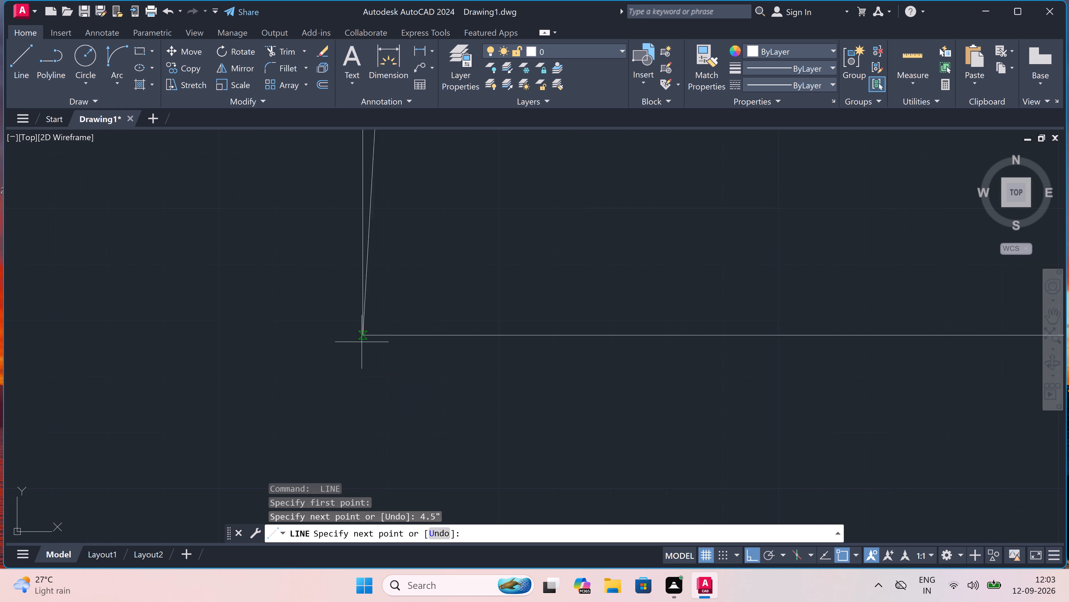
scroll(383, 312, "up", 1)
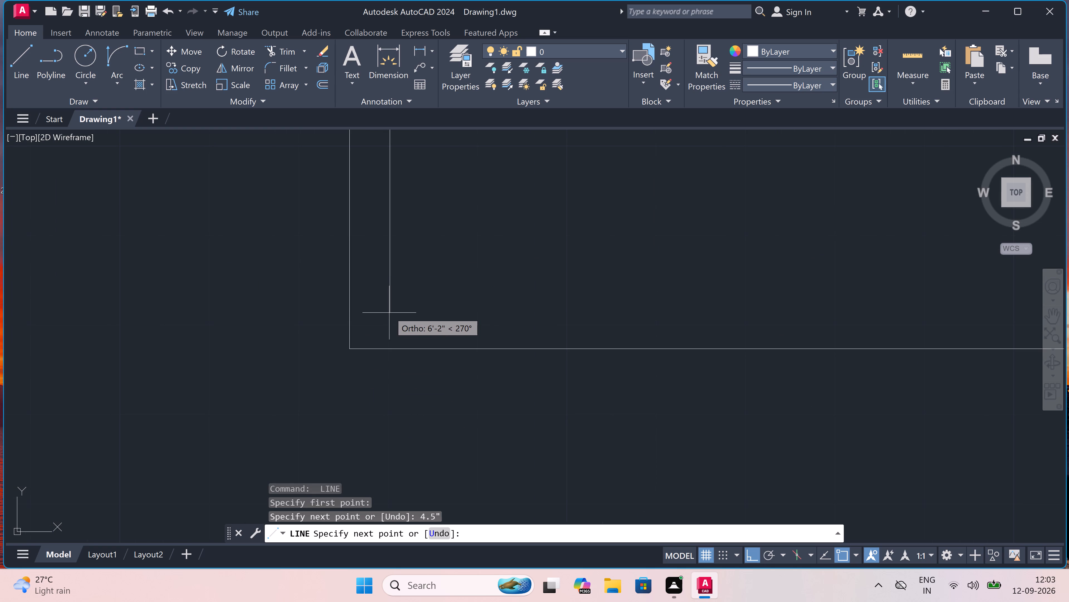
left_click(389, 312)
scroll(389, 311, "down", 5)
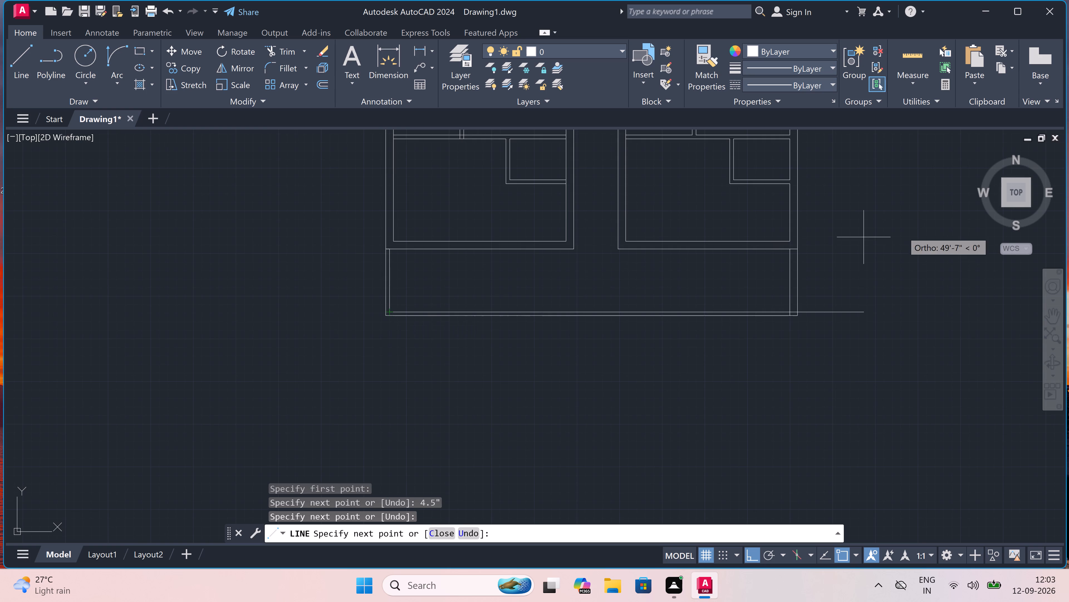
scroll(794, 299, "up", 4)
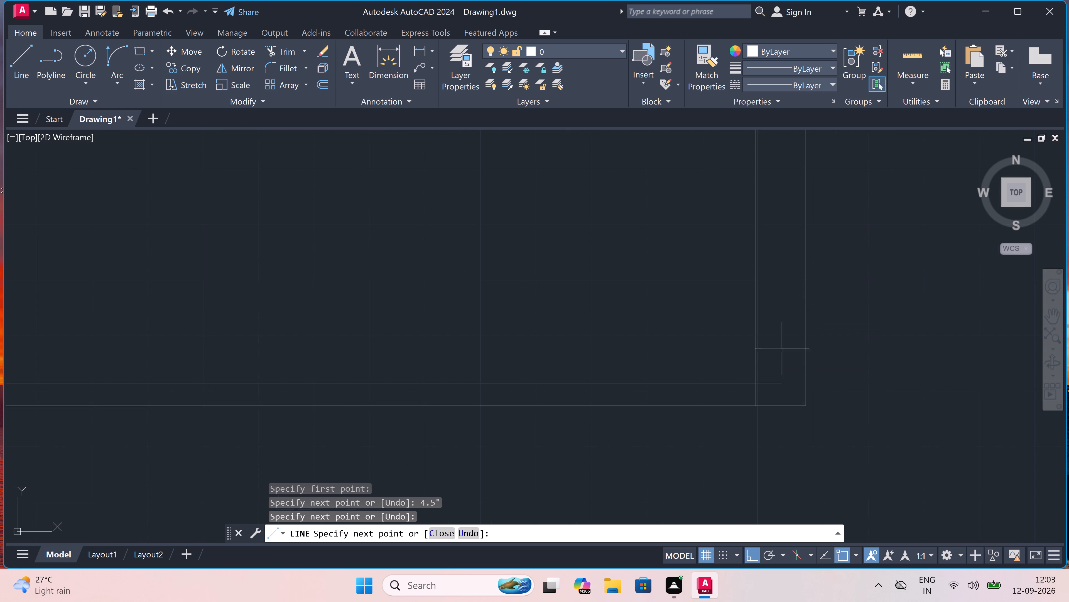
scroll(756, 384, "up", 2)
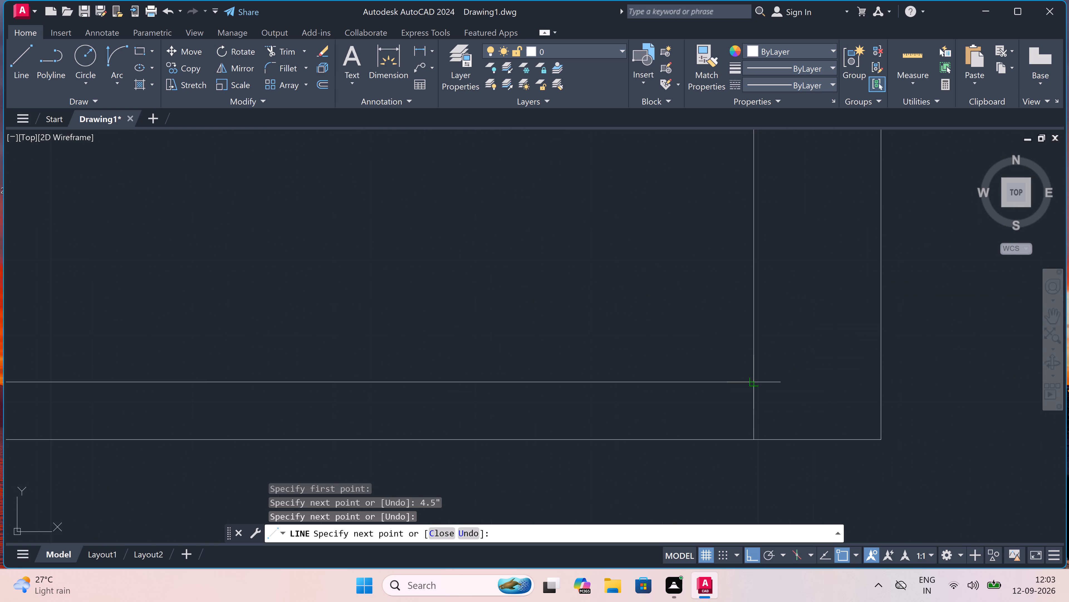
left_click(756, 384)
key("Escape")
scroll(686, 330, "down", 7)
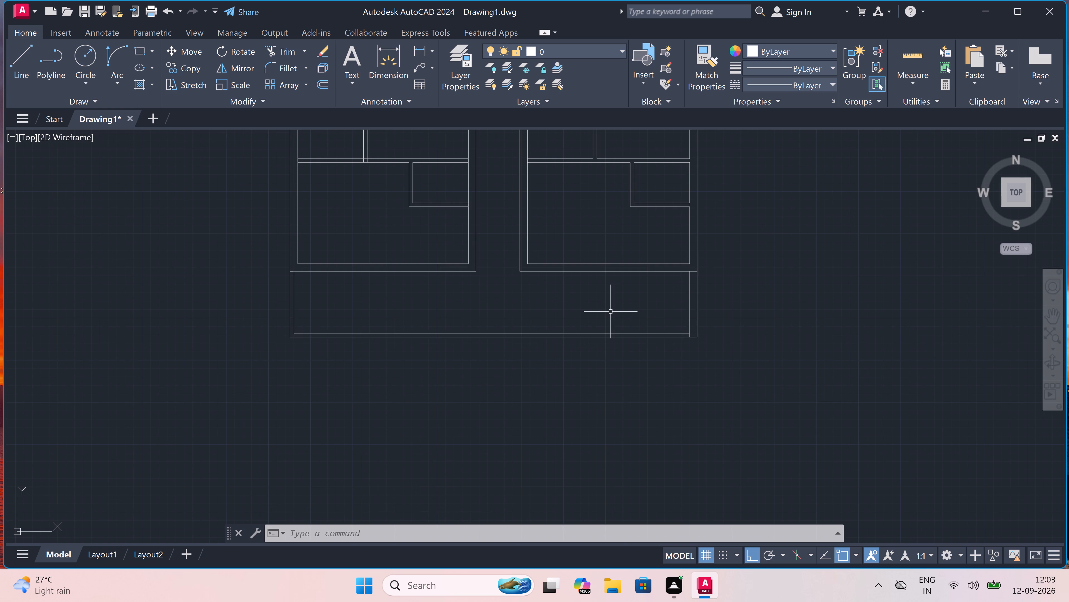
Draw a line from the top of the extension's right-hand inner wall line, 3'1" down it and about 17' left across the strip.
scroll(610, 312, "down", 2)
scroll(610, 311, "up", 4)
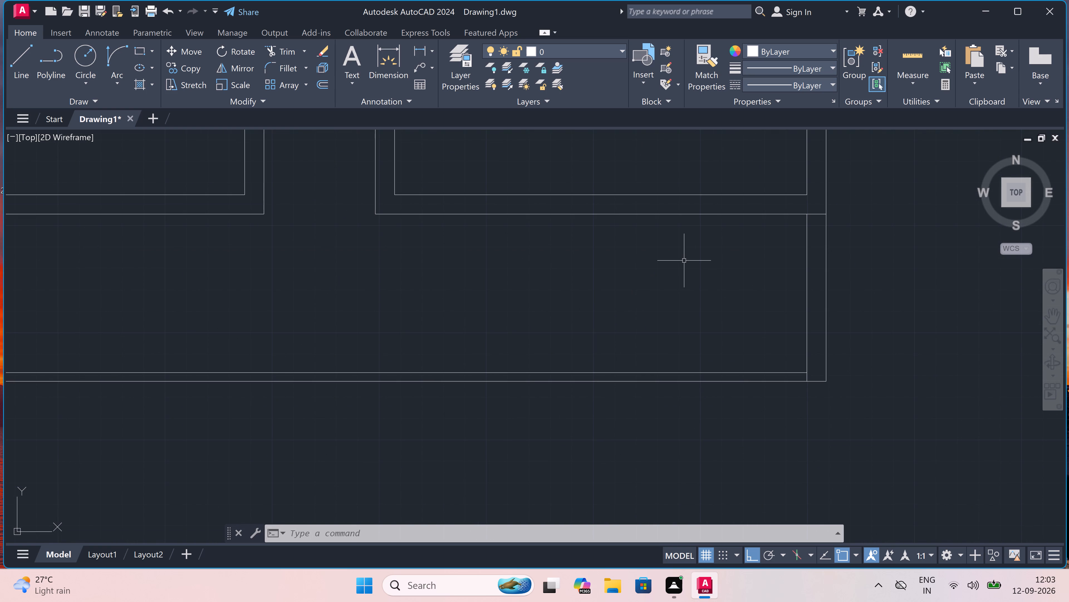
type("l")
key("space")
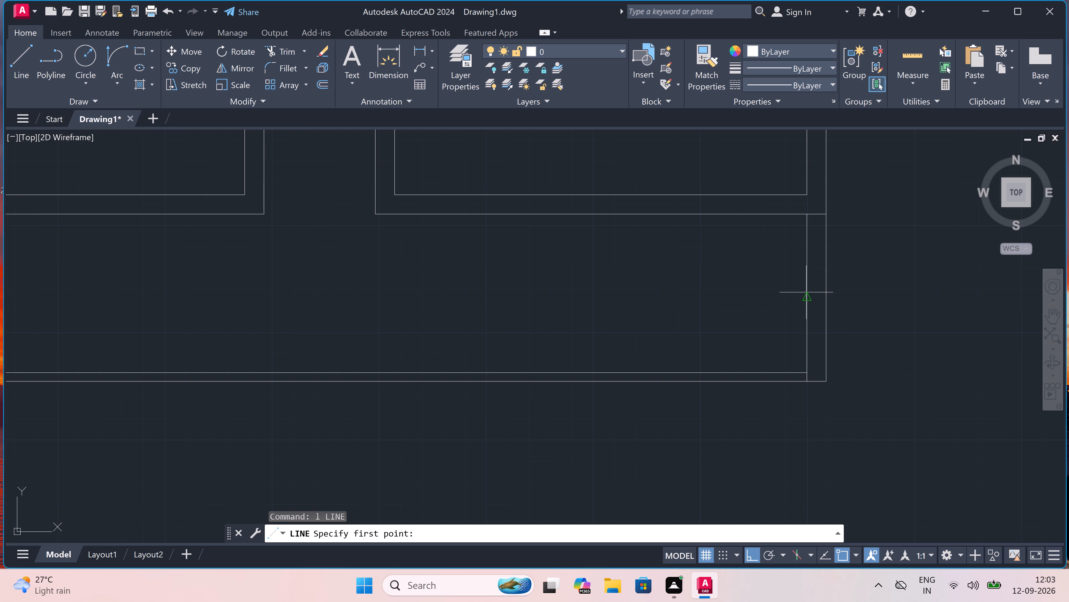
scroll(807, 290, "up", 1)
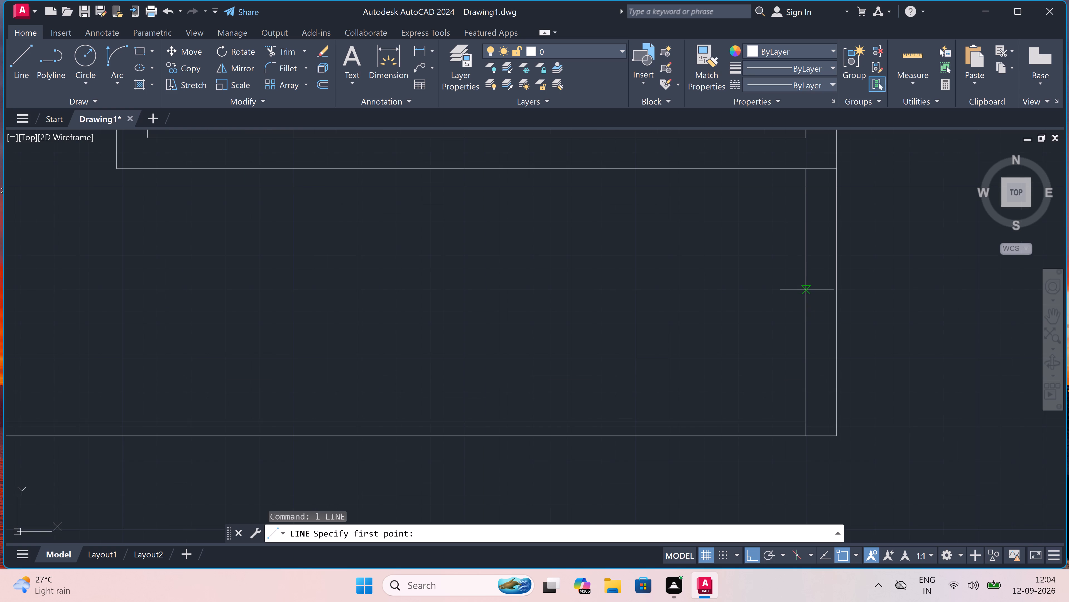
left_click(806, 171)
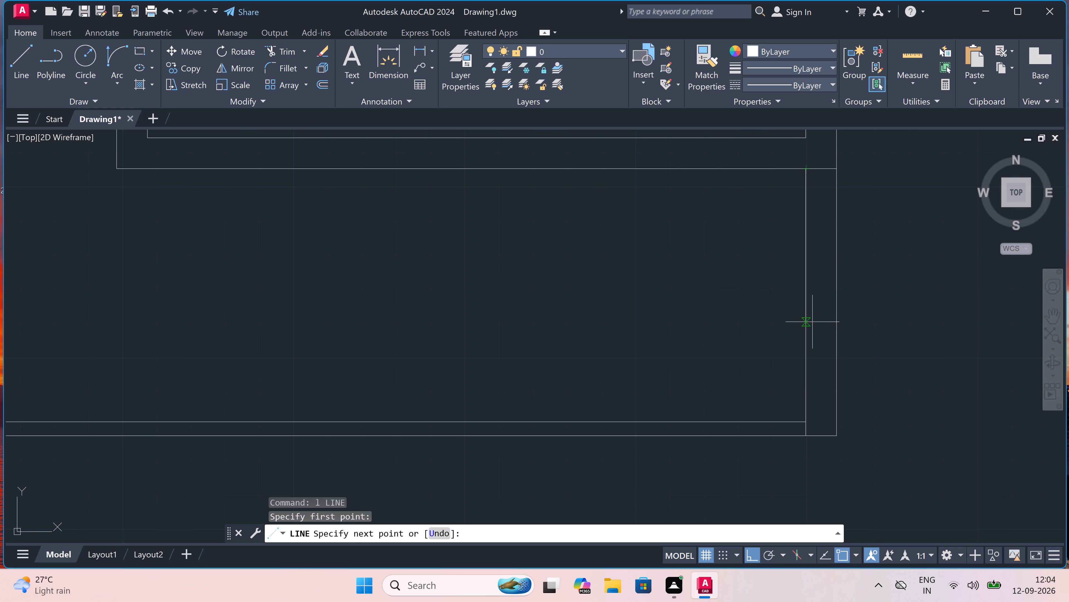
key("3")
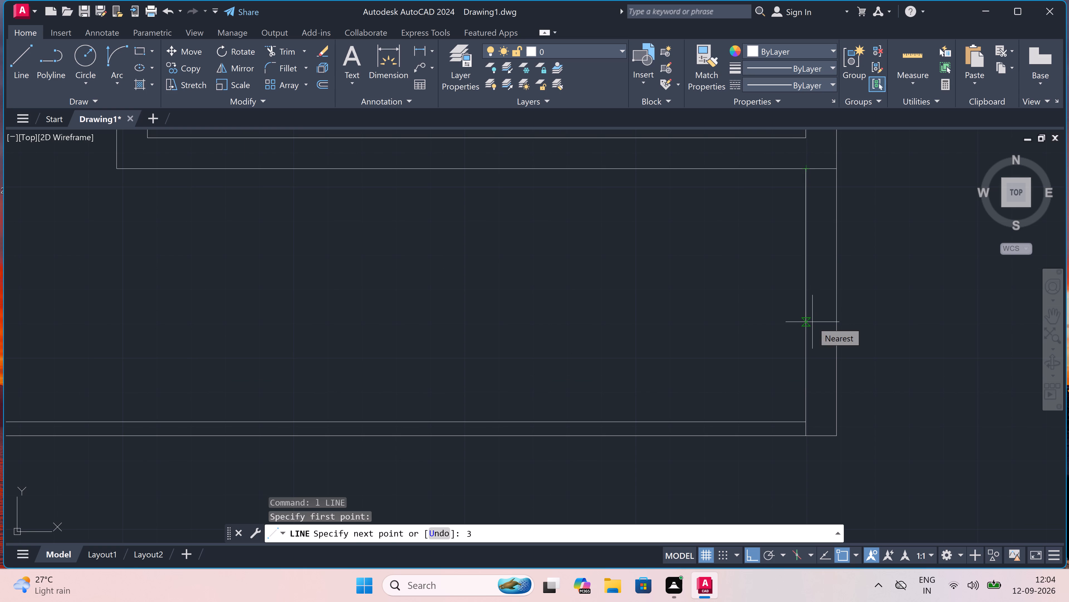
key("apostrophe")
type("1\"")
key("space")
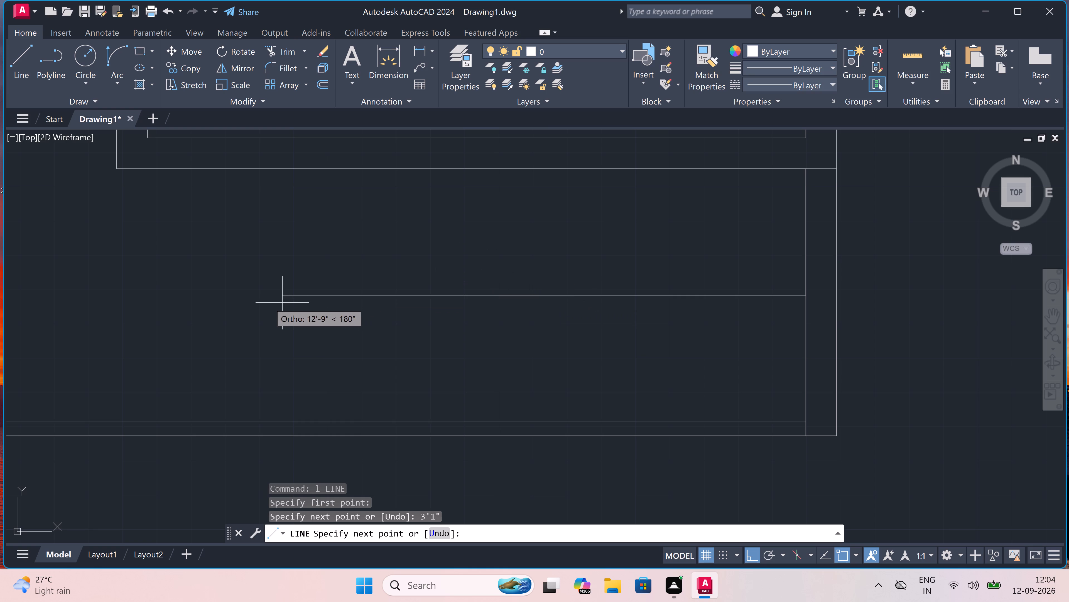
left_click(110, 295)
key("Escape")
scroll(110, 295, "down", 3)
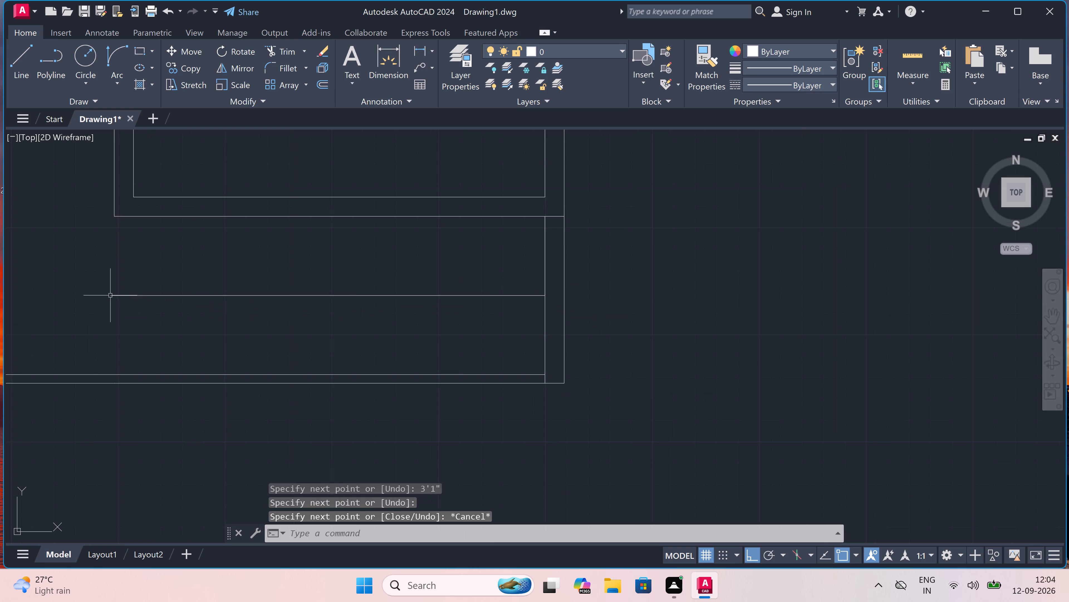
scroll(175, 294, "up", 3)
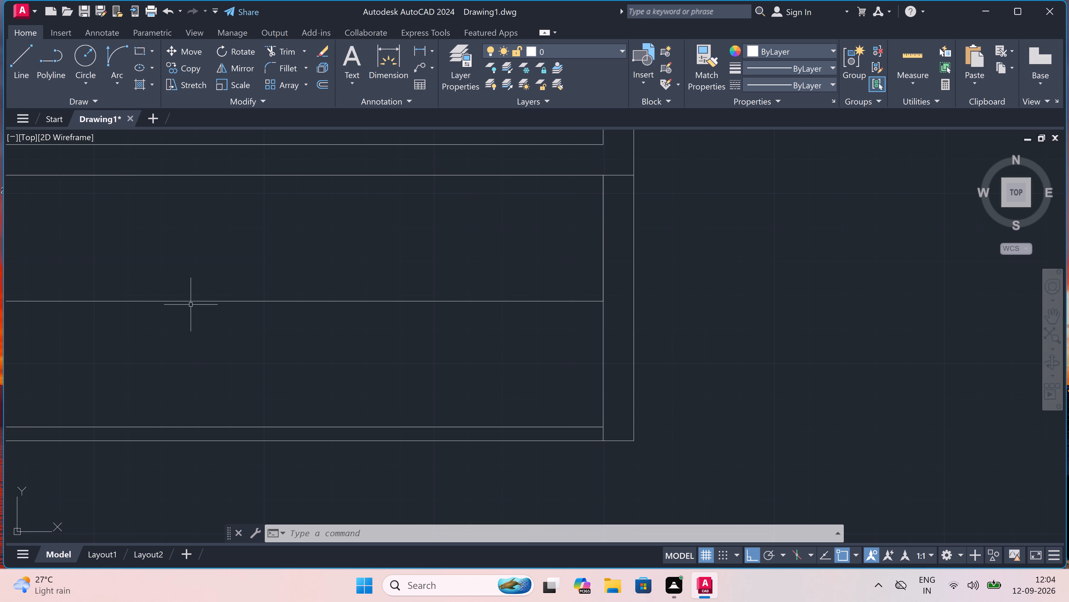
Offset the new horizontal centre line 2" to both sides, above and below.
type("o")
key("space")
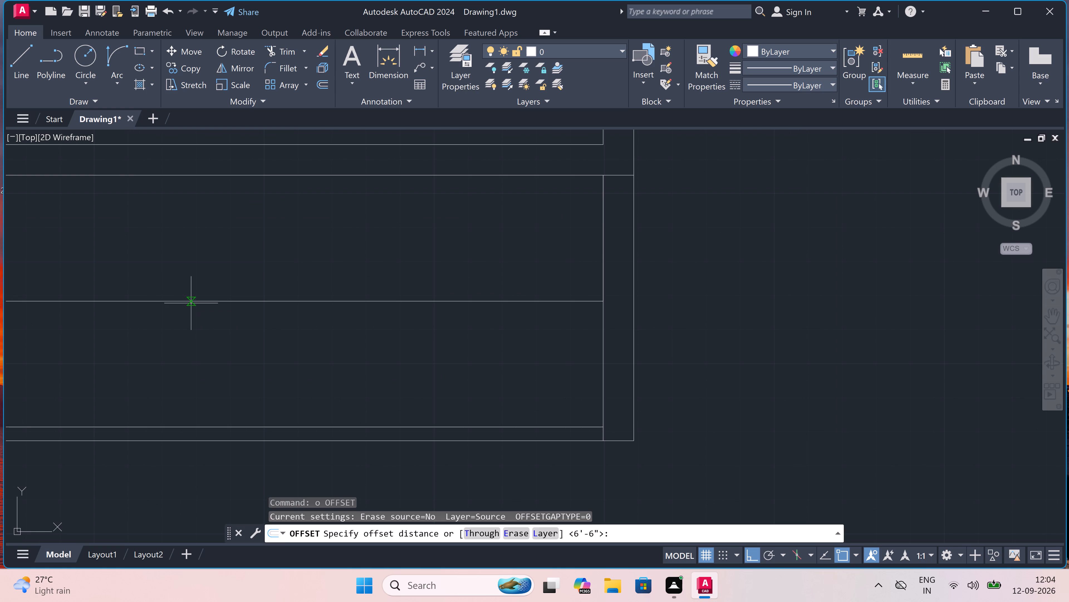
left_click(191, 303)
type("2\"")
key("space")
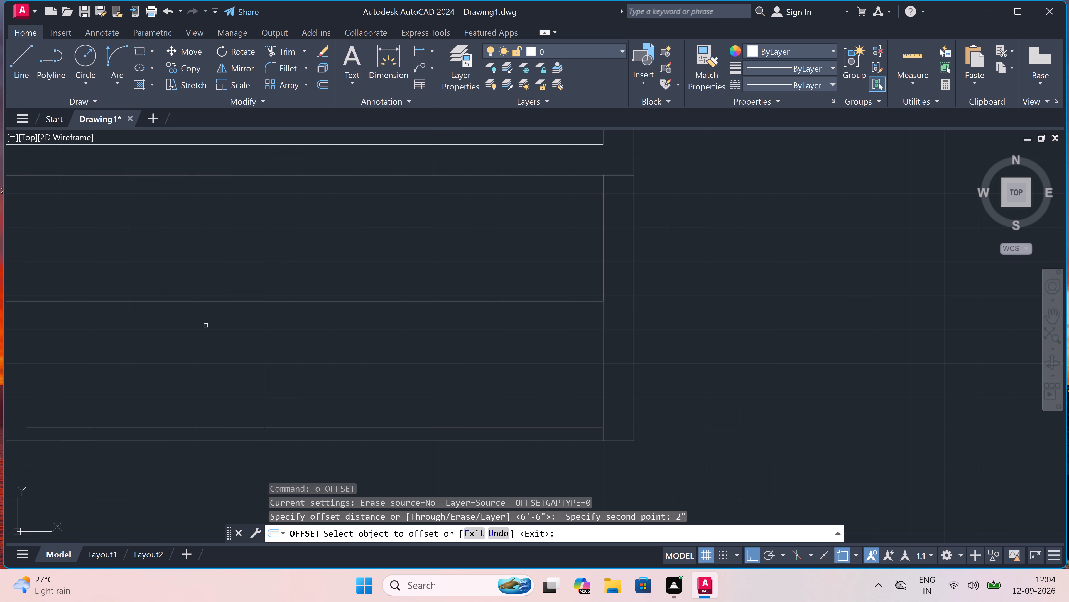
left_click(196, 301)
left_click(193, 293)
scroll(193, 293, "down", 3)
scroll(116, 297, "up", 3)
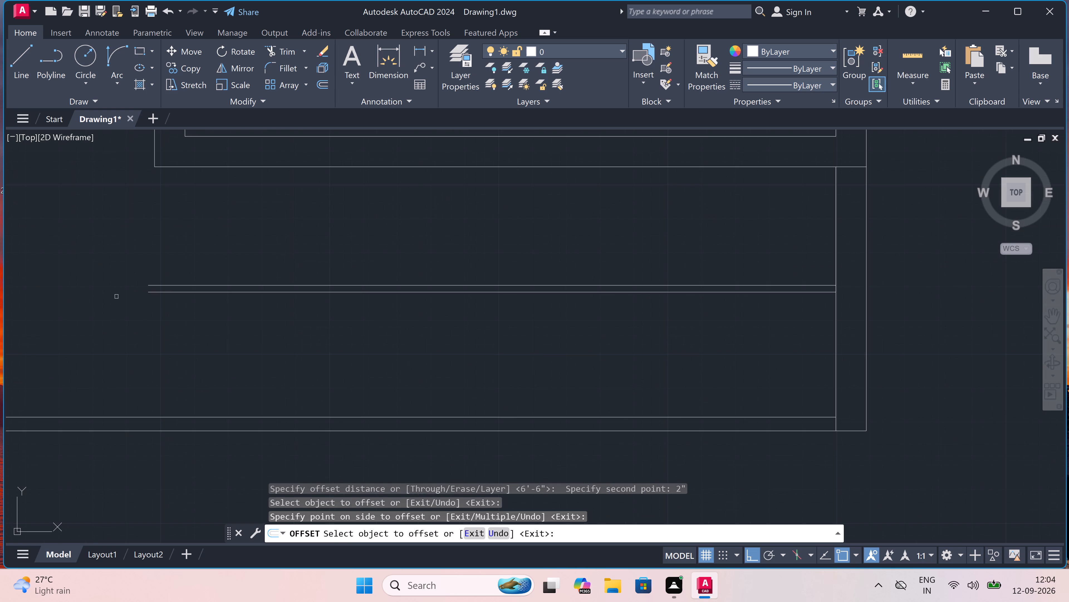
scroll(275, 295, "up", 2)
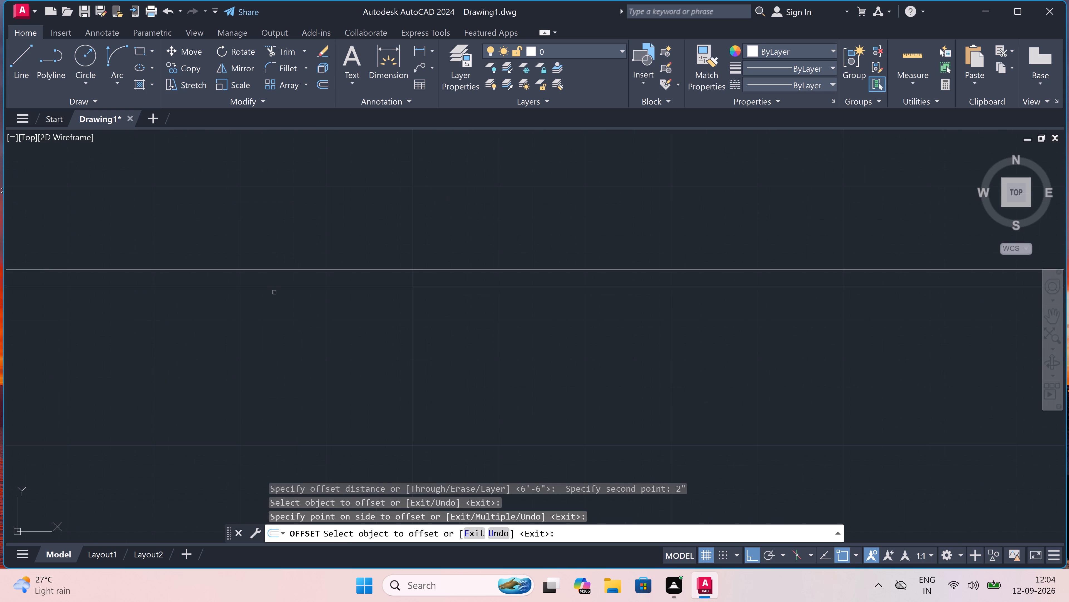
left_click_drag(273, 287, 272, 292)
left_click(271, 317)
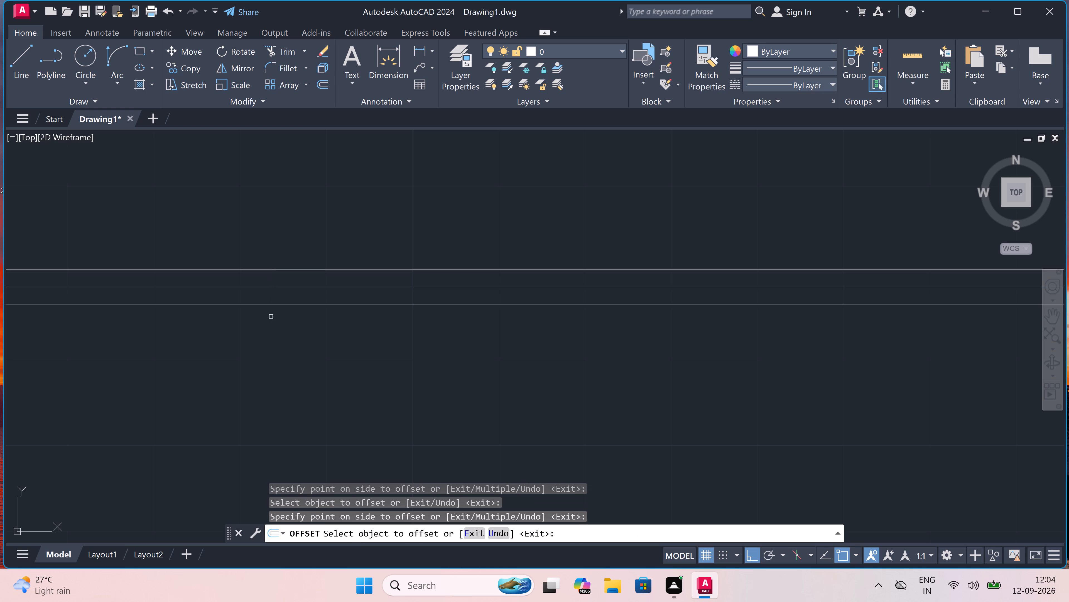
key("Escape")
Delete the original centre line between the two offset lines.
left_click(271, 286)
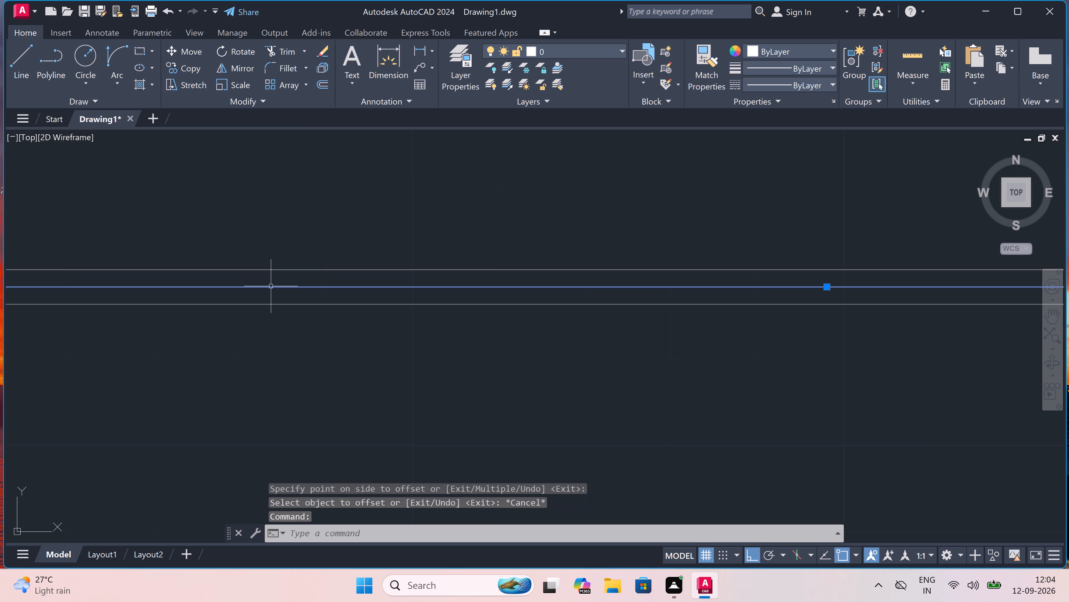
key("Delete")
scroll(271, 285, "down", 3)
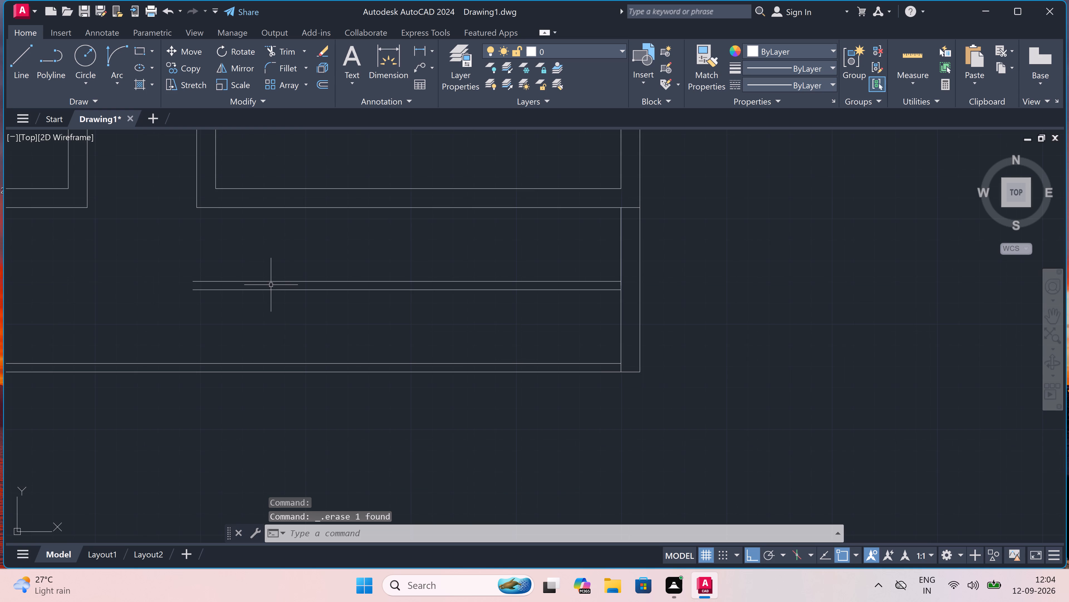
Draw a short vertical line joining the two parallel lines a little in from their free left-hand ends.
scroll(210, 246, "up", 1)
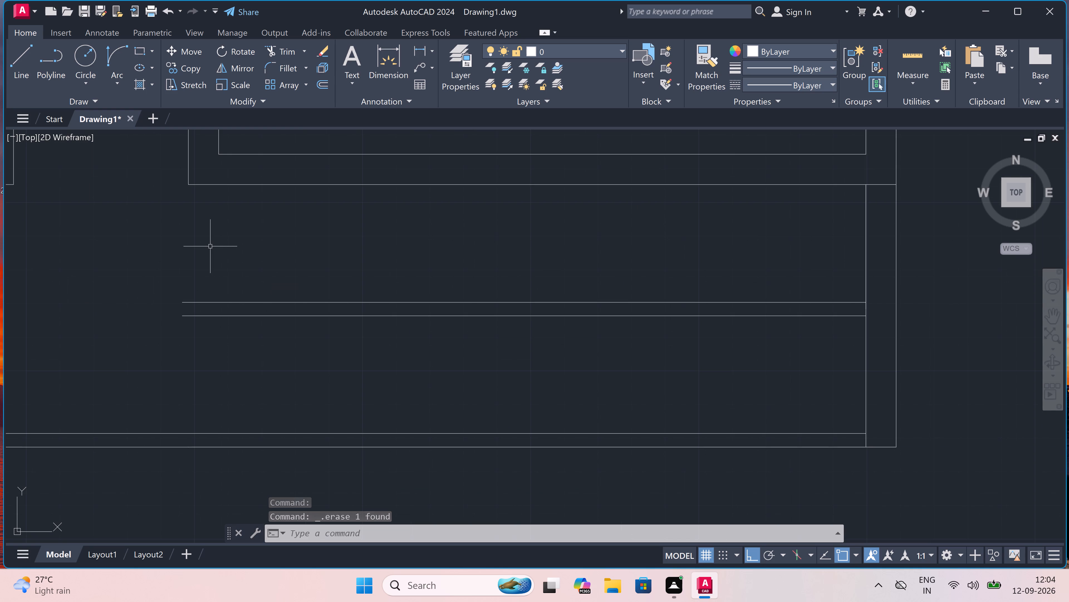
type("l")
key("space")
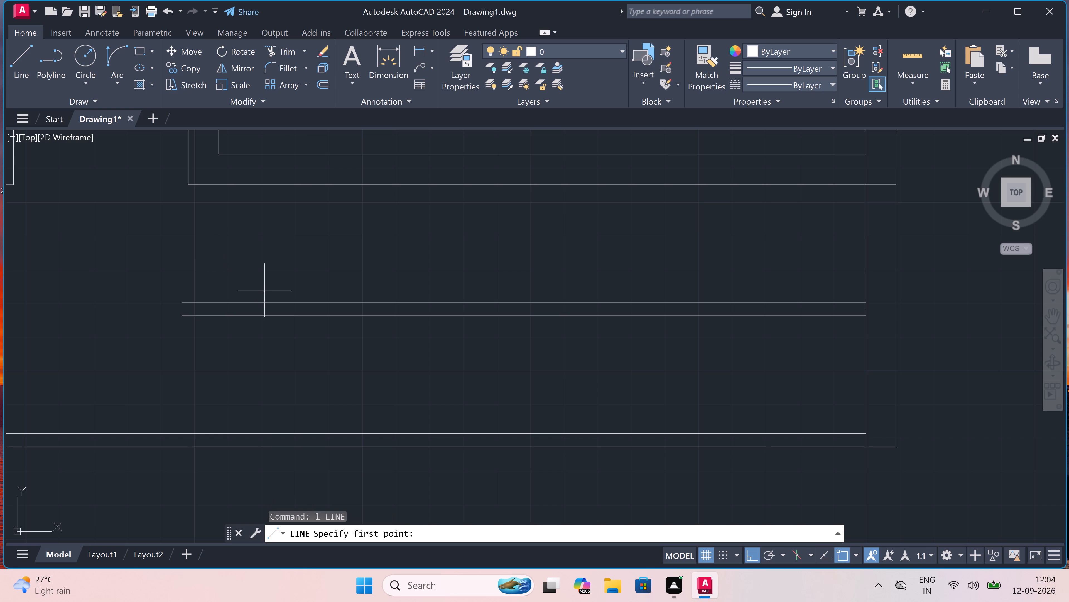
left_click(287, 298)
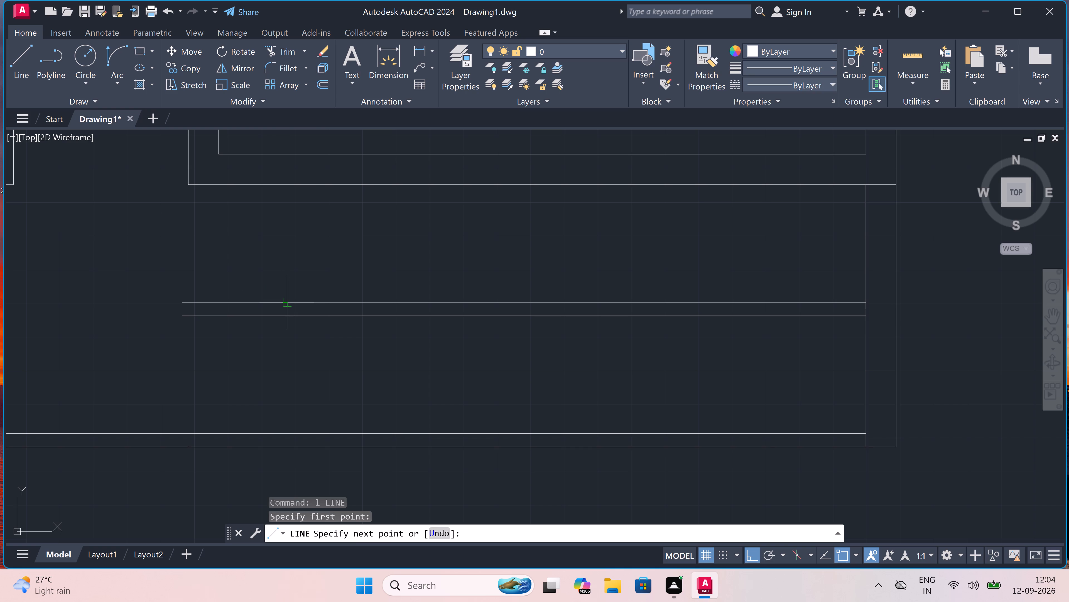
left_click(287, 318)
key("Escape")
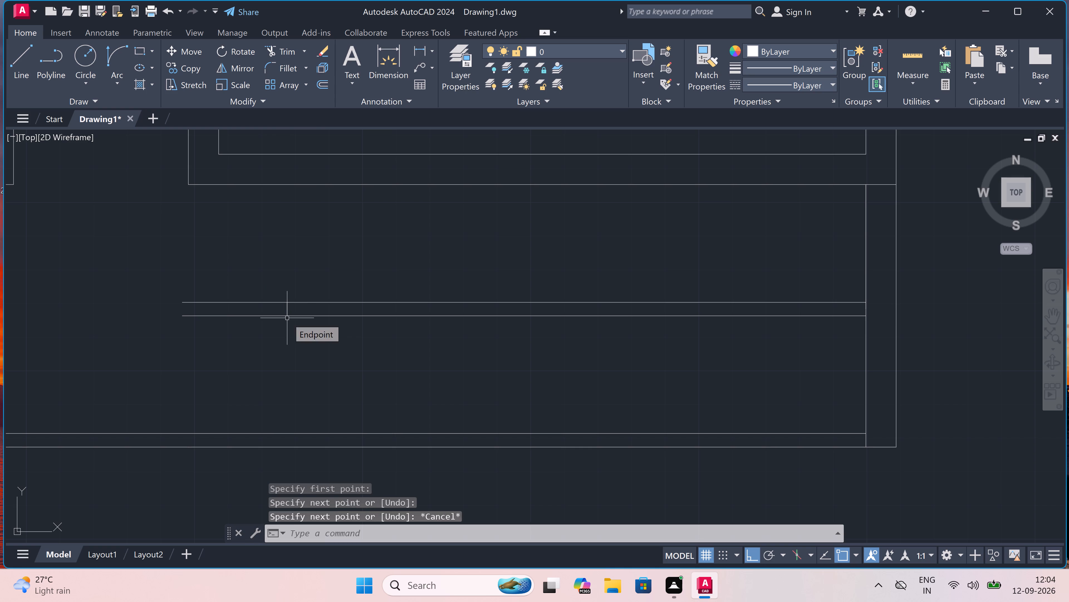
Trim off both parallel line ends that project left beyond the short vertical closing line.
key("t")
key("r")
key("space")
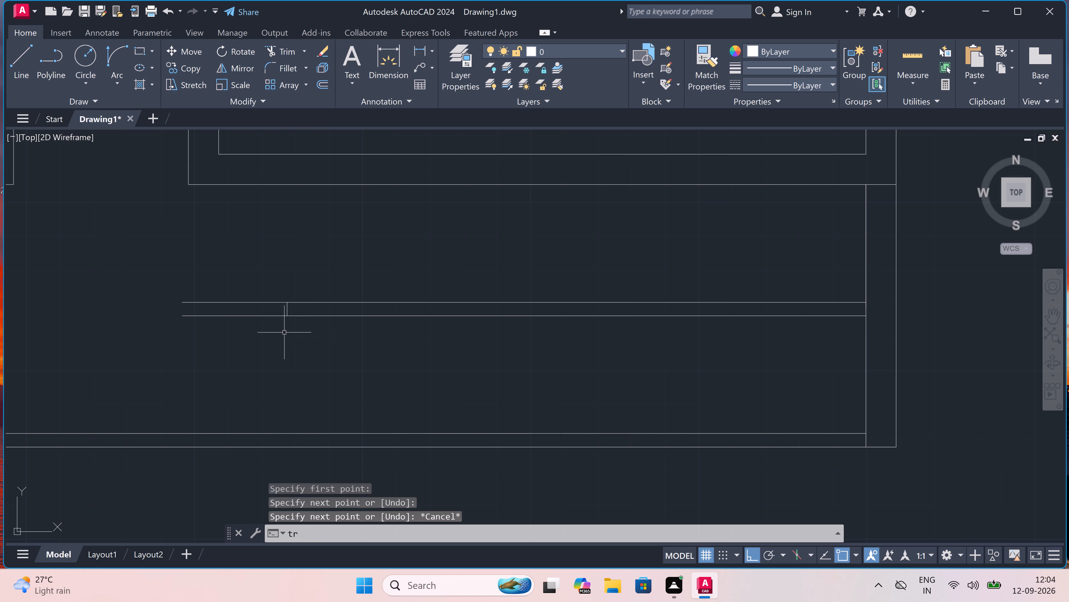
left_click_drag(280, 348, 279, 345)
left_click(260, 275)
key("Escape")
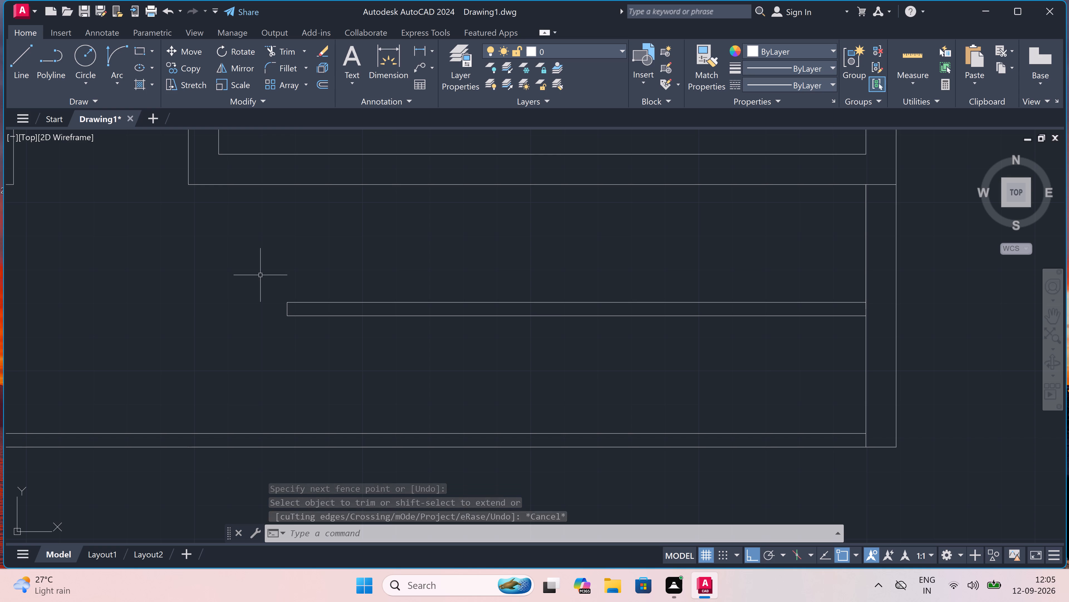
Draw a line from the narrow strip's upper-left corner 0.5" down, continuing right inside the strip and stopping short of the right wall.
type("l")
key("space")
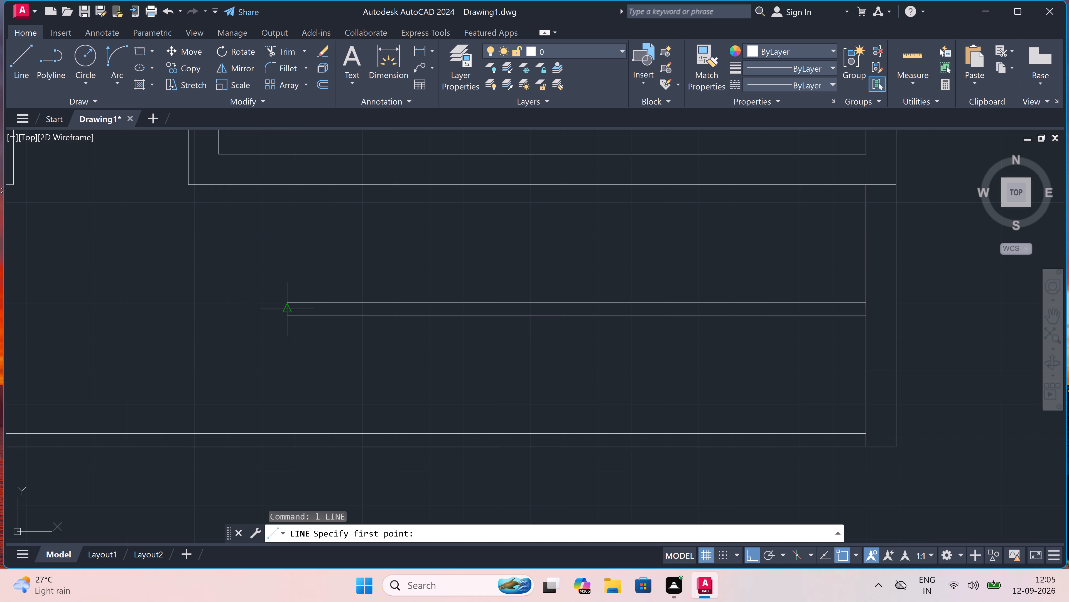
scroll(283, 303, "up", 3)
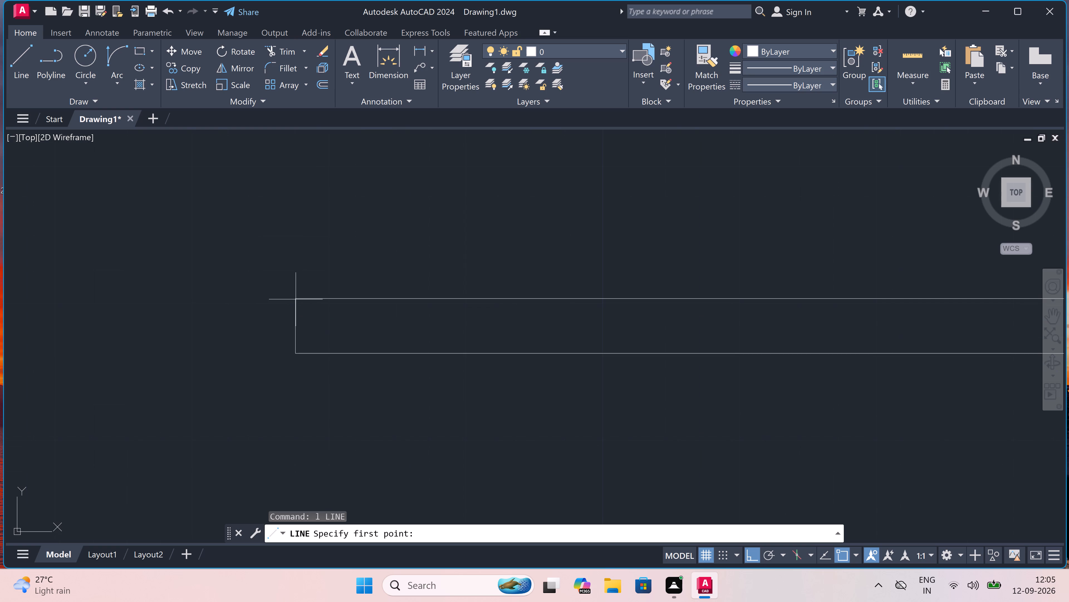
left_click(297, 299)
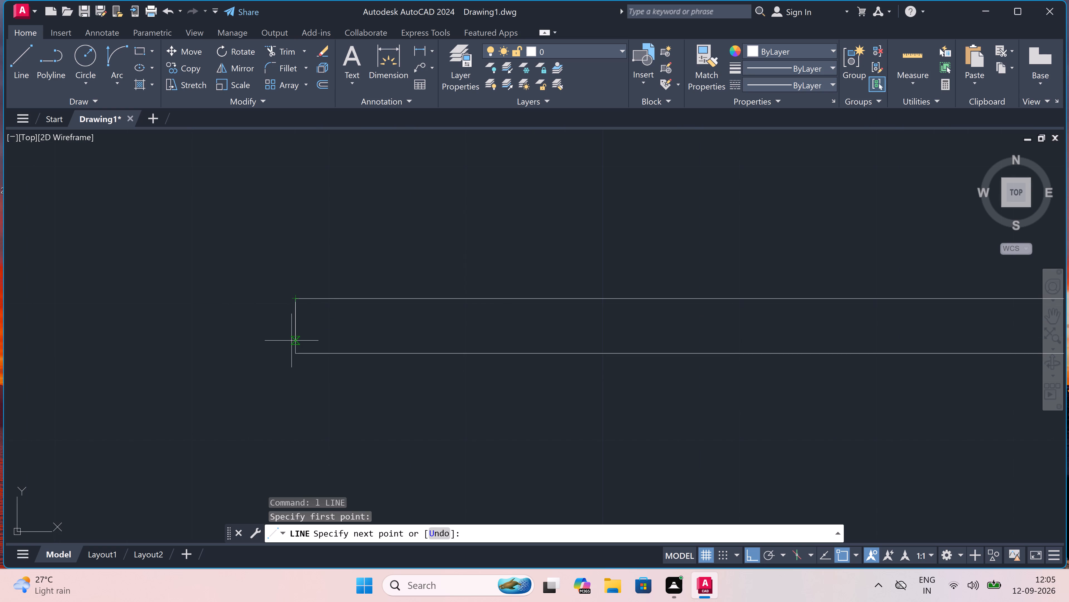
key("0")
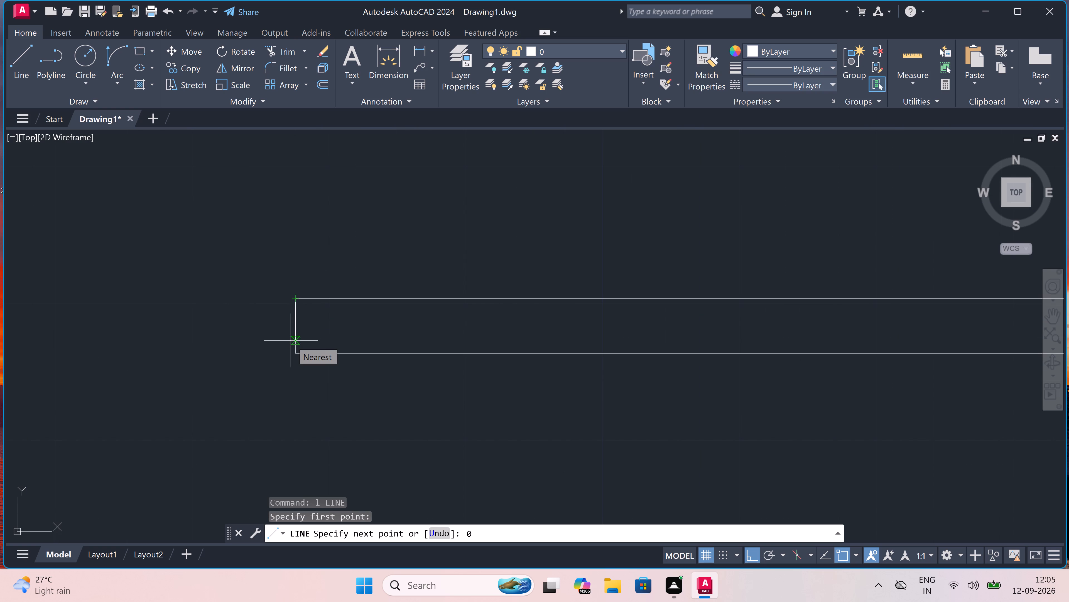
key("period")
type("5\"")
key("space")
scroll(288, 341, "down", 3)
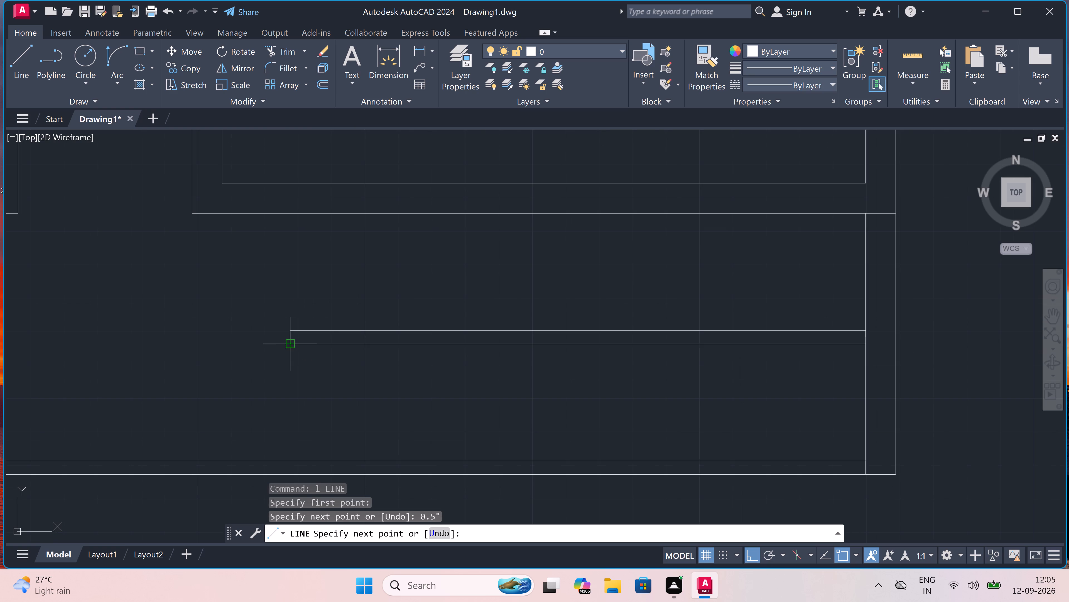
scroll(826, 321, "up", 3)
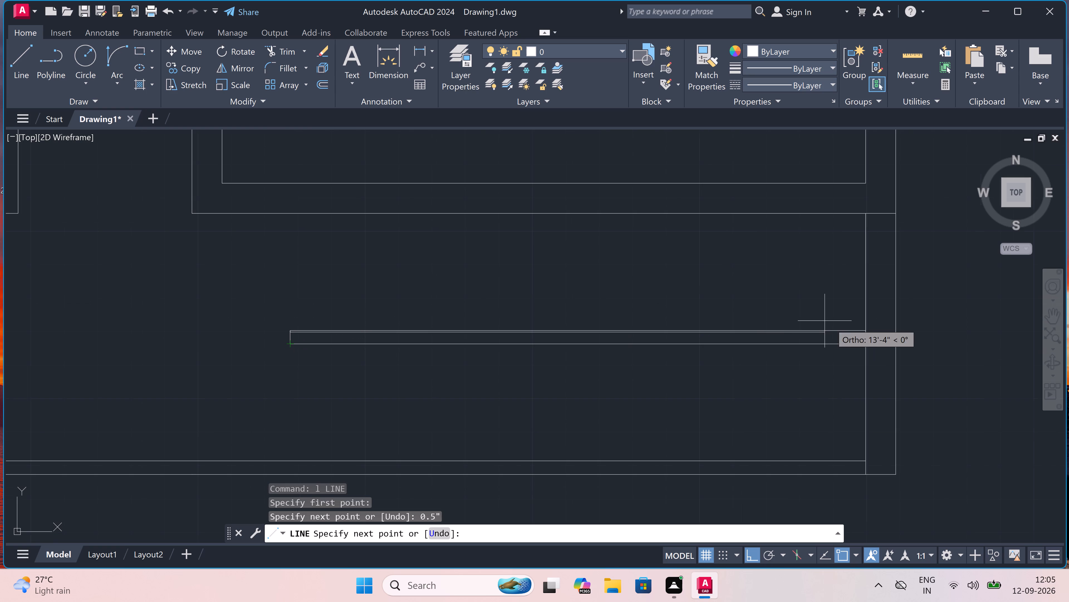
scroll(855, 329, "down", 2)
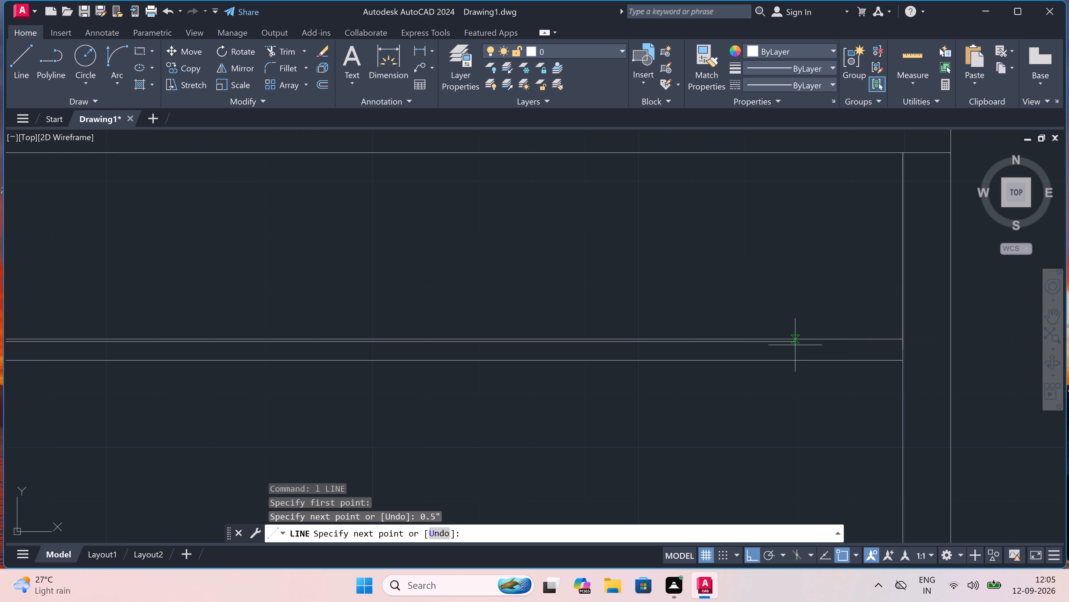
scroll(675, 355, "down", 2)
scroll(702, 348, "up", 3)
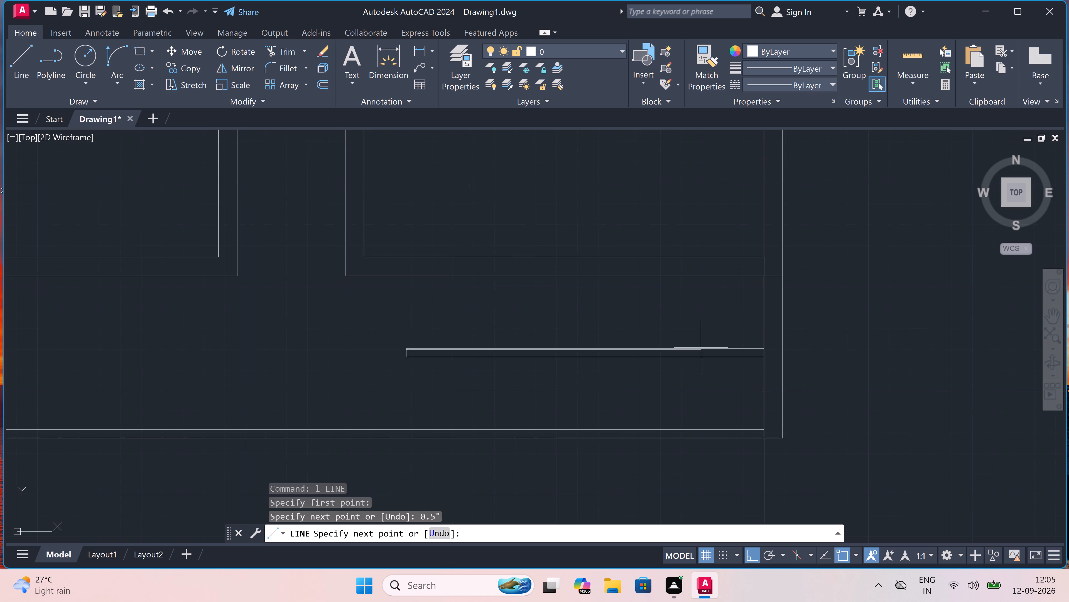
scroll(703, 353, "up", 3)
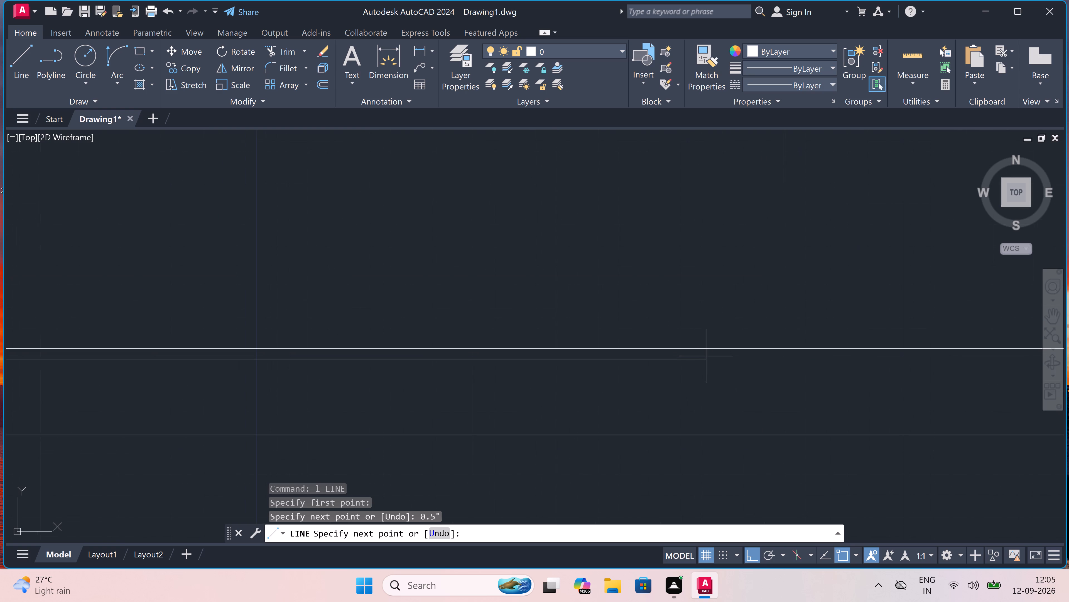
left_click(707, 359)
scroll(707, 360, "down", 1)
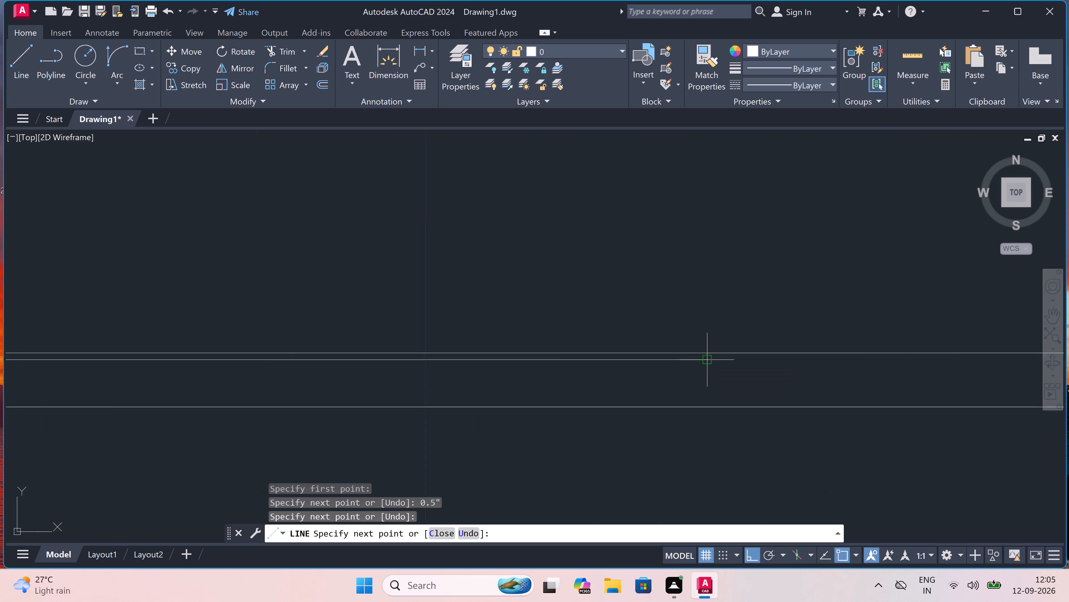
scroll(707, 360, "down", 1)
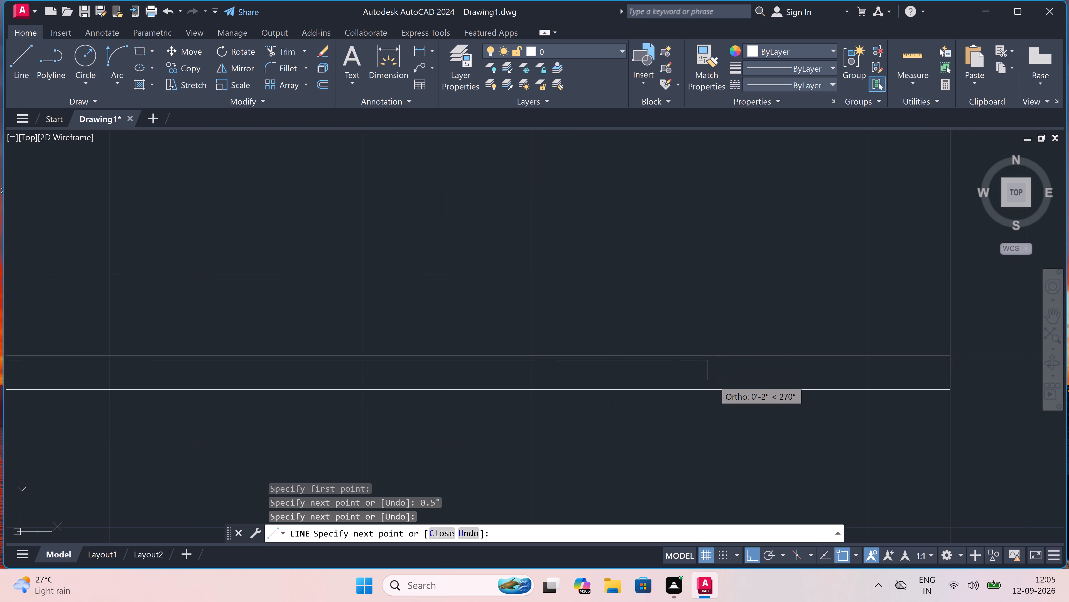
key("Escape")
Draw a line from the strip's lower-left corner 0.5" up, continuing right inside the strip for about 11'-11".
scroll(588, 409, "down", 4)
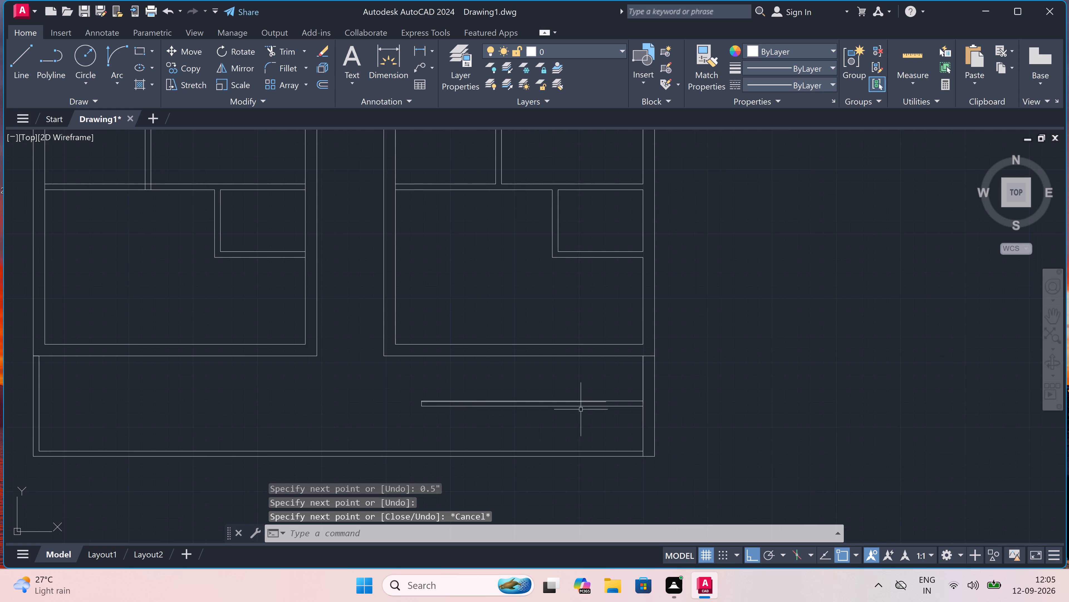
scroll(437, 413, "up", 4)
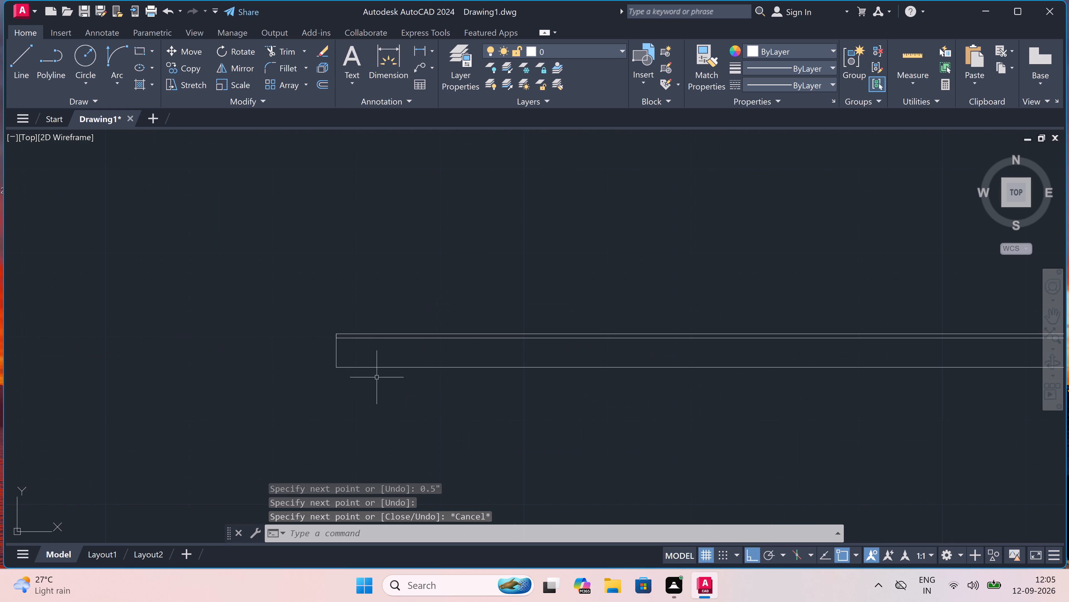
scroll(323, 387, "up", 1)
key("space")
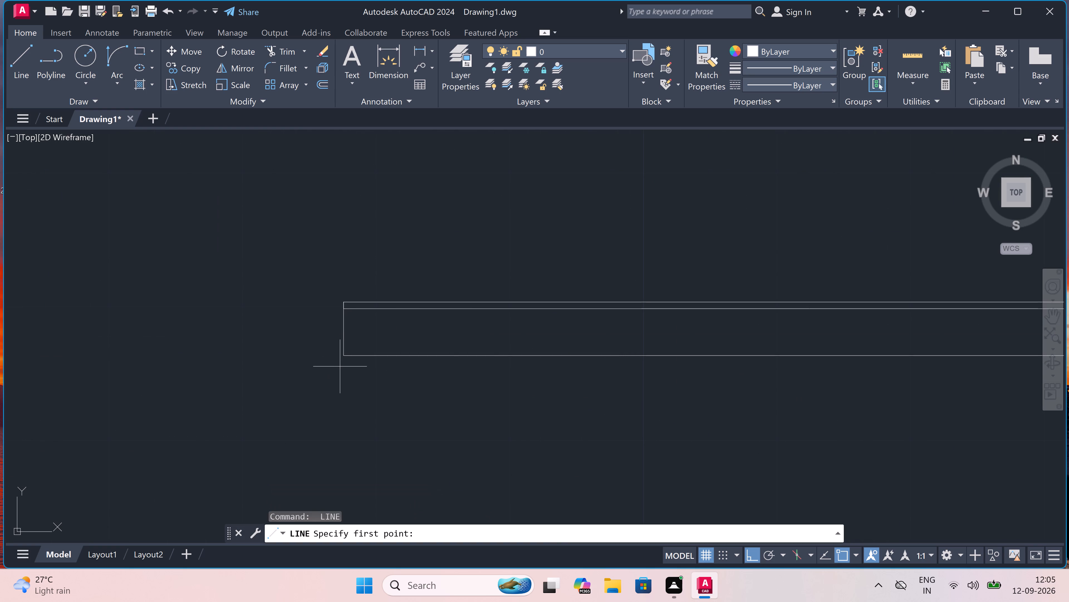
left_click(342, 358)
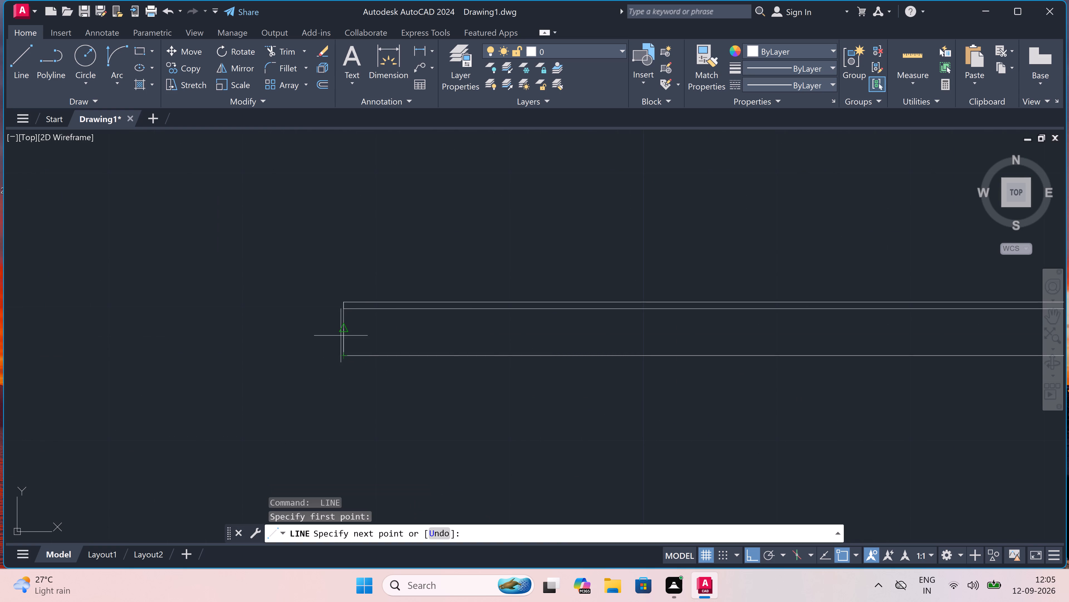
type("0.")
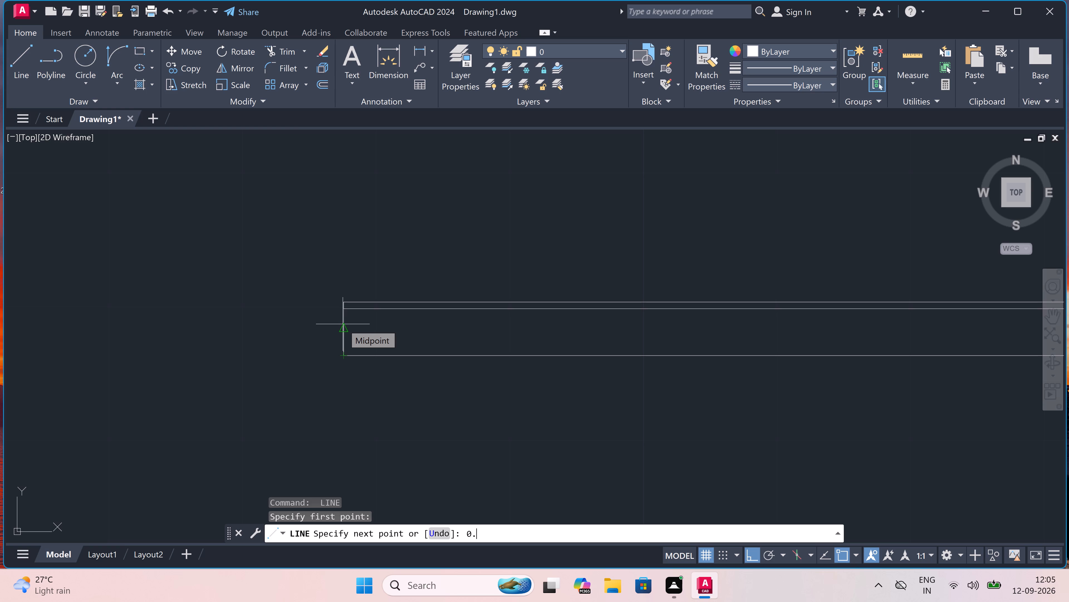
type("5\"")
key("space")
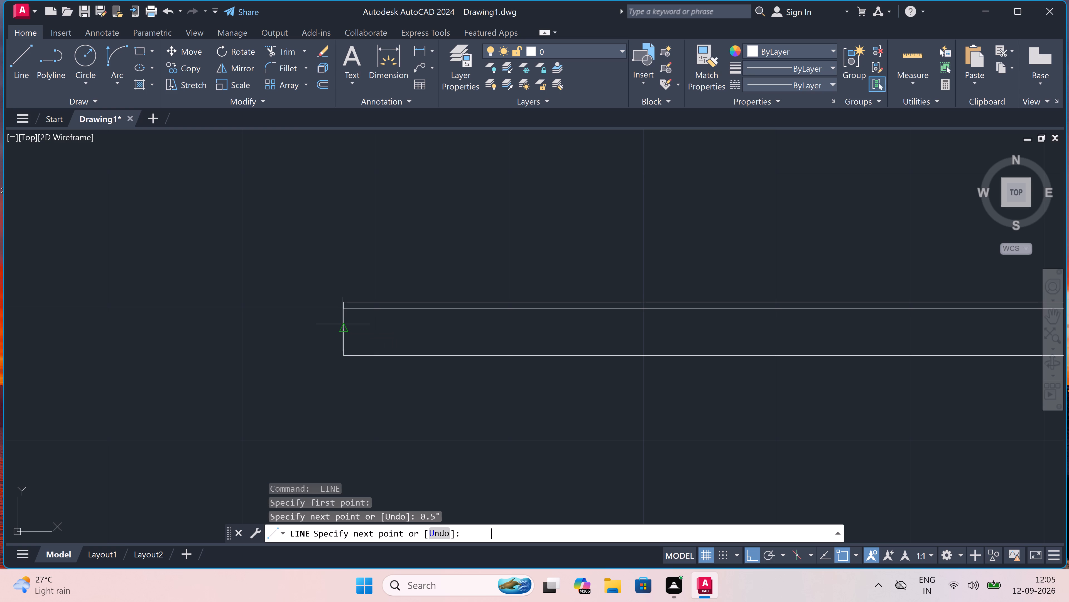
scroll(364, 329, "down", 4)
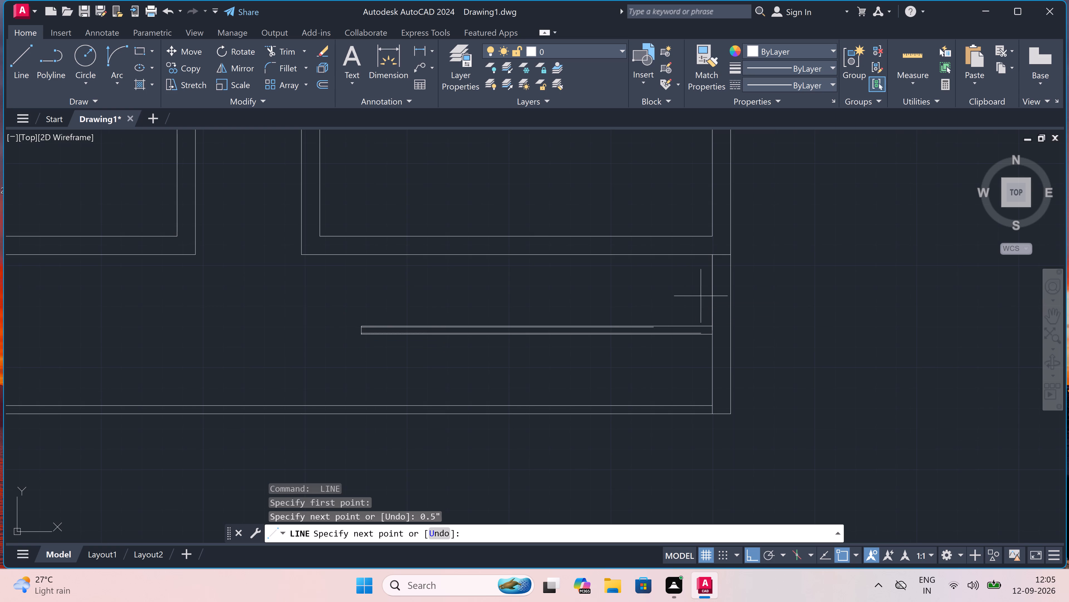
scroll(681, 341, "up", 3)
scroll(580, 311, "up", 3)
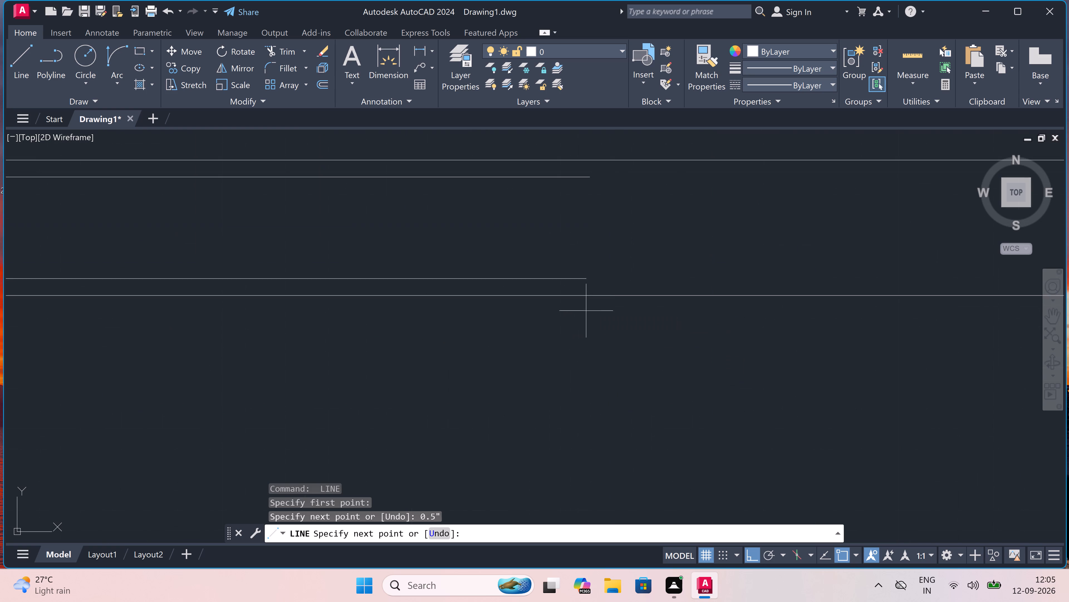
double_click(587, 278)
key("Escape")
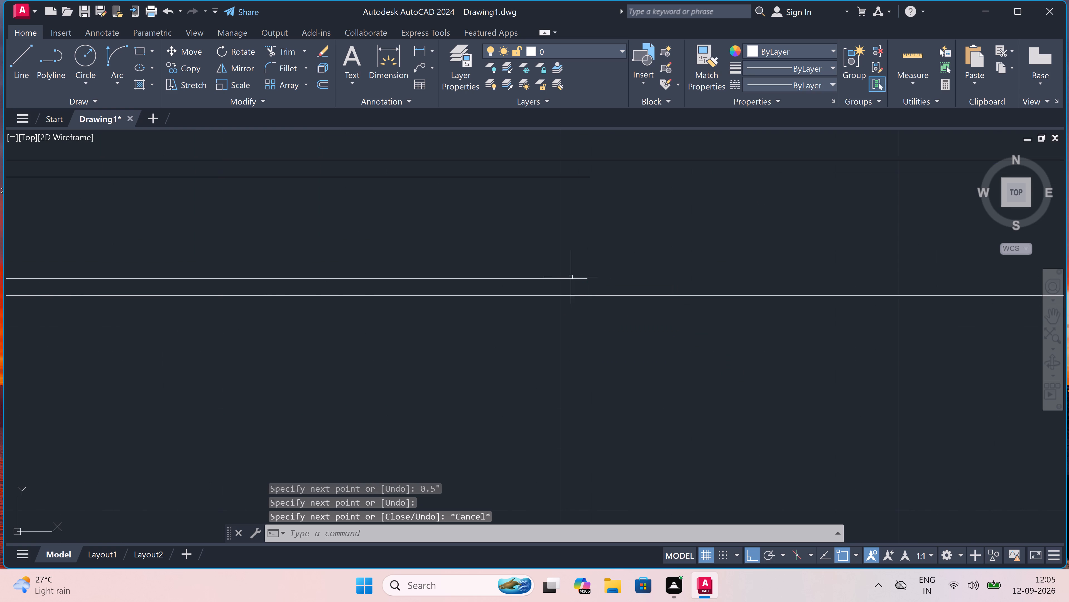
Draw a vertical line from the strip's lower-left corner down to the inner line of the bottom wall.
scroll(559, 275, "down", 4)
scroll(522, 266, "down", 2)
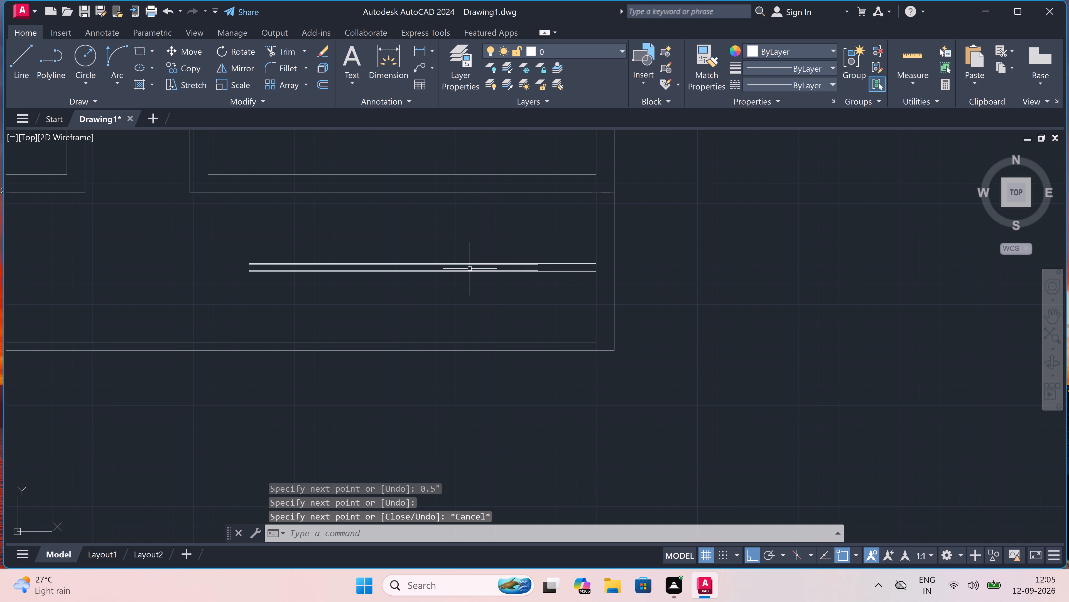
scroll(451, 253, "up", 1)
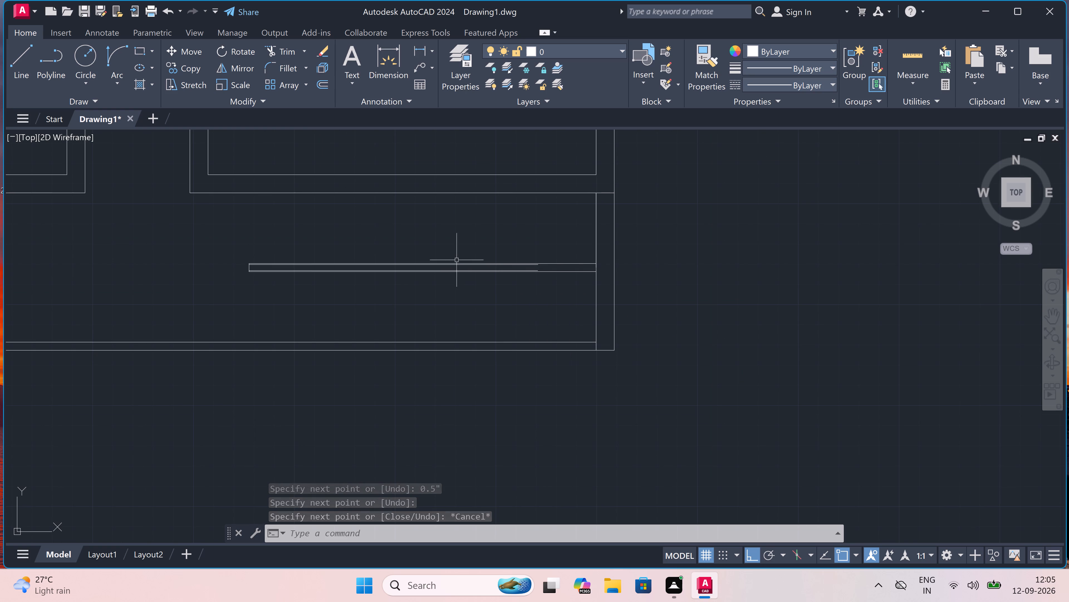
scroll(442, 246, "down", 2)
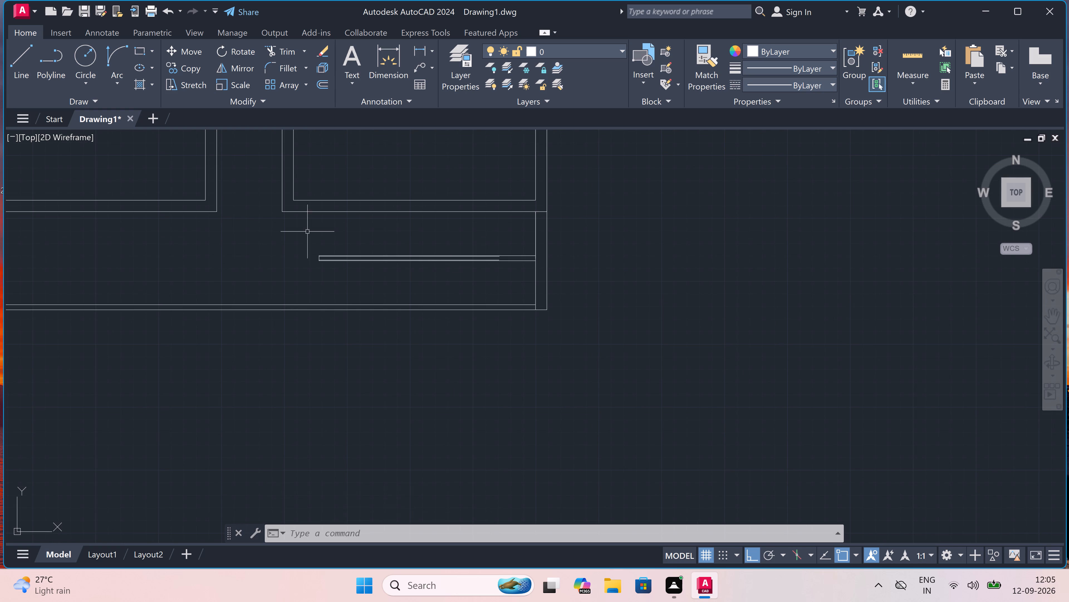
scroll(307, 230, "up", 2)
type("l")
key("space")
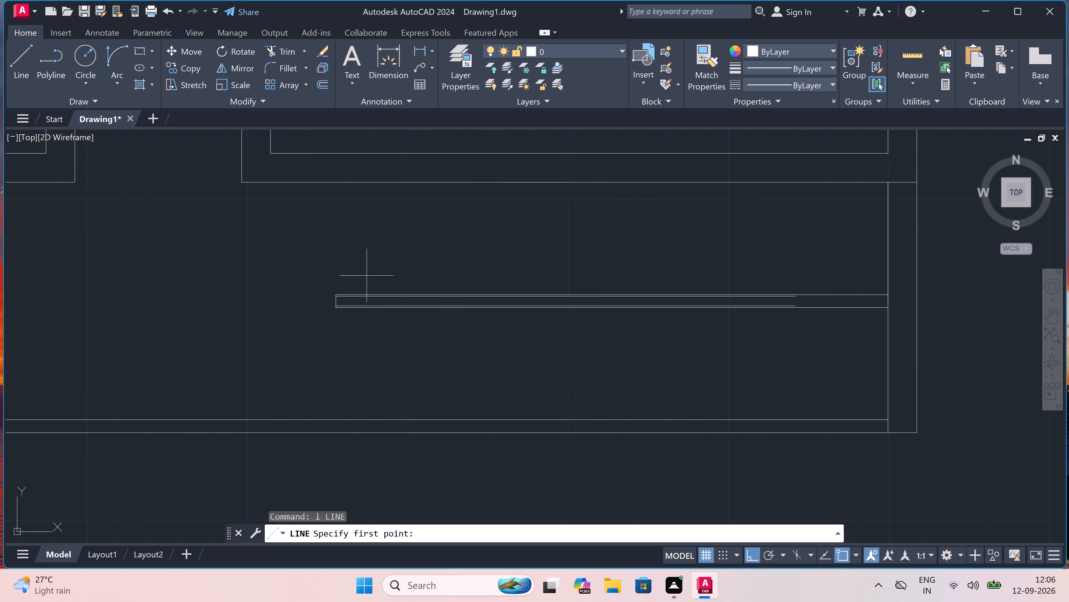
scroll(342, 307, "up", 2)
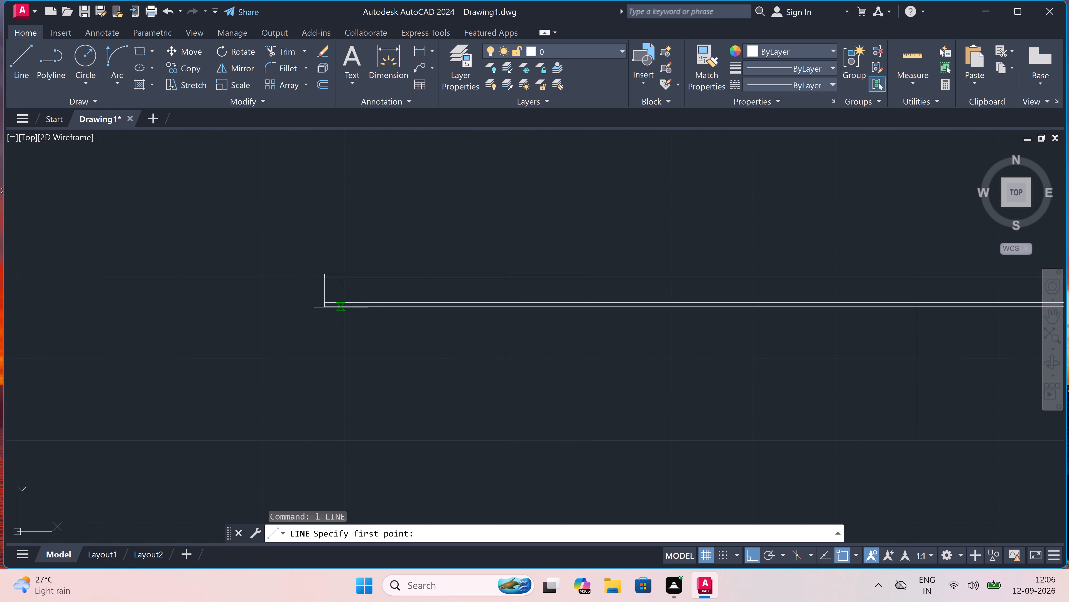
left_click(326, 309)
scroll(312, 382, "down", 4)
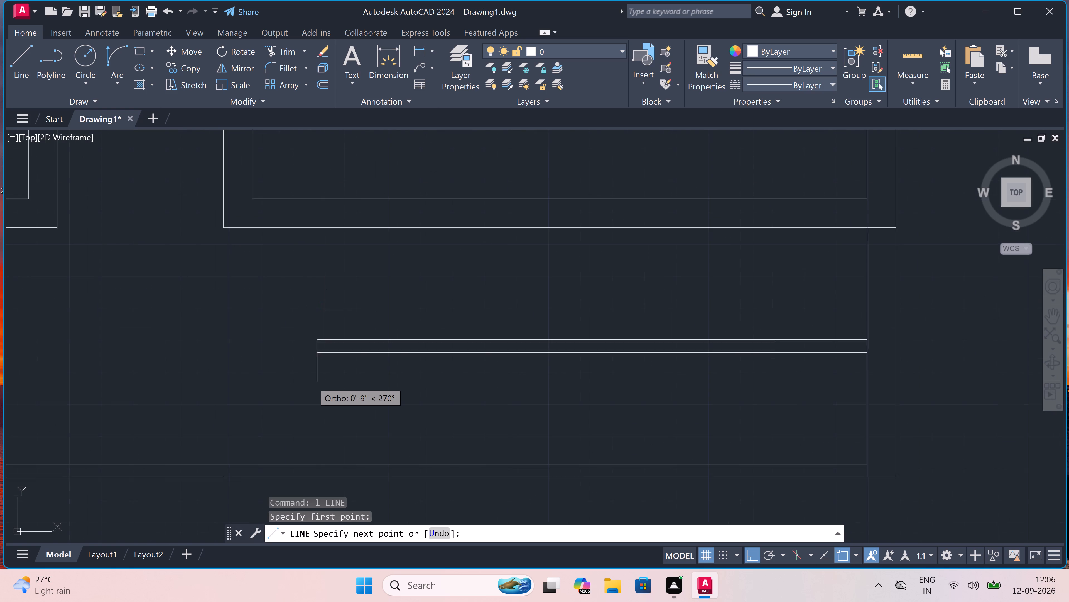
scroll(310, 428, "up", 2)
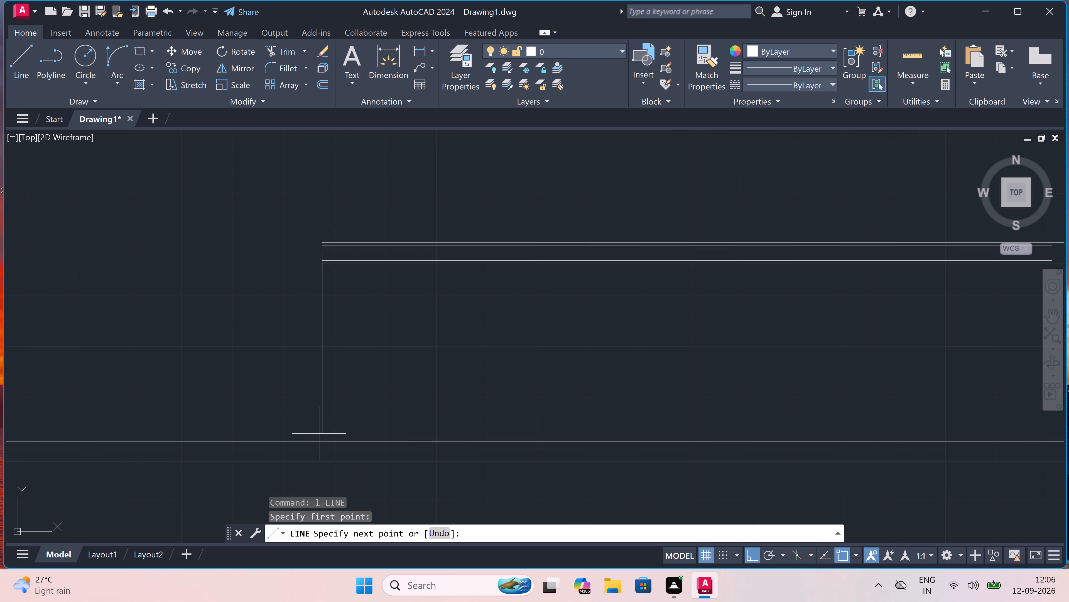
double_click(323, 442)
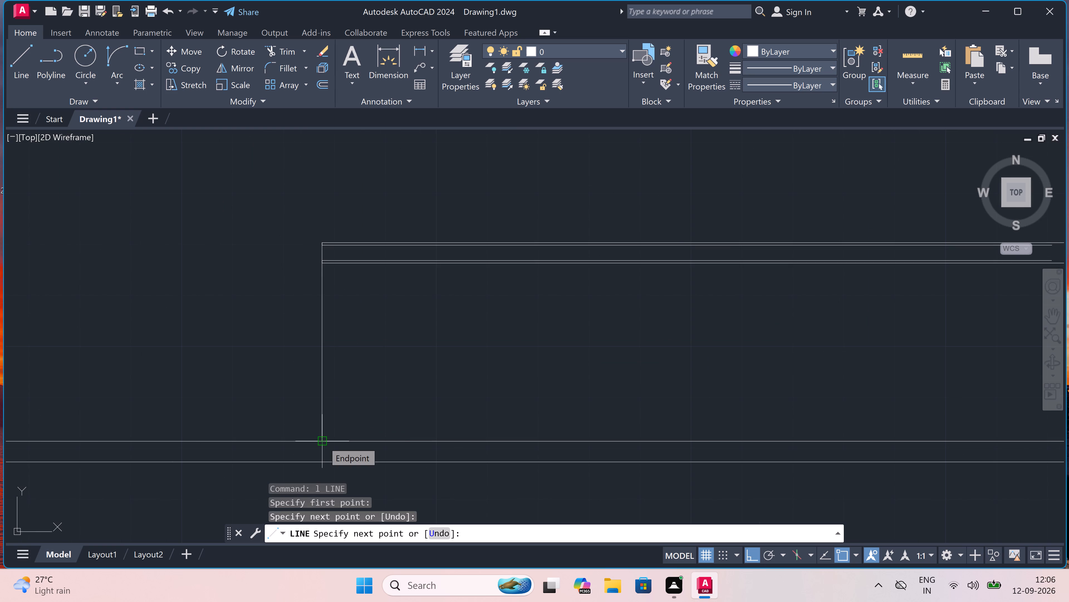
key("Escape")
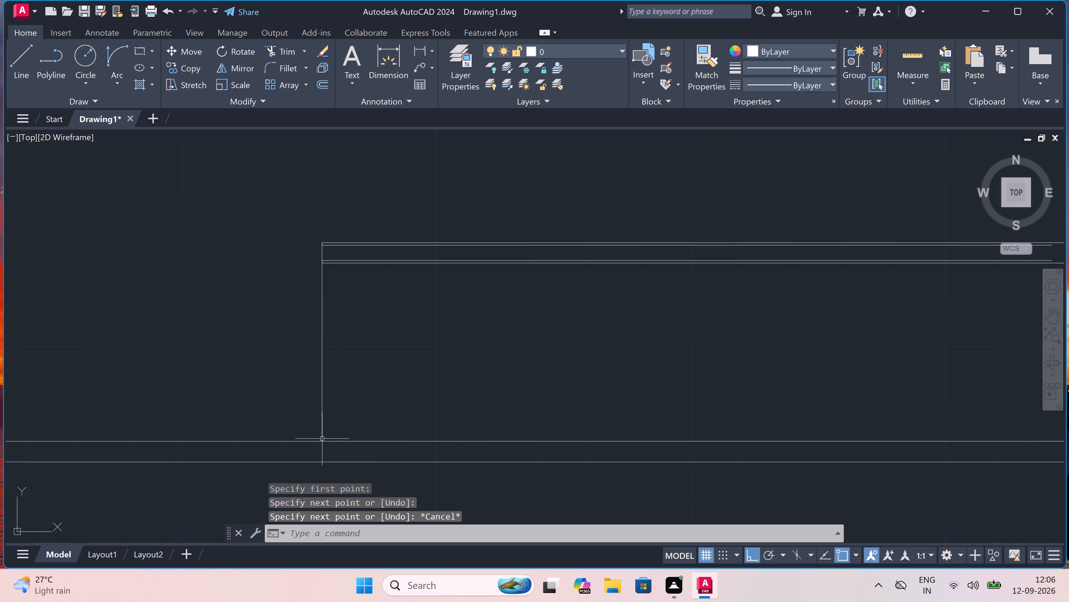
Offset the vertical line below the strip's left end repeatedly to the right at 10" spacing, making 13 copies.
key("o")
key("space")
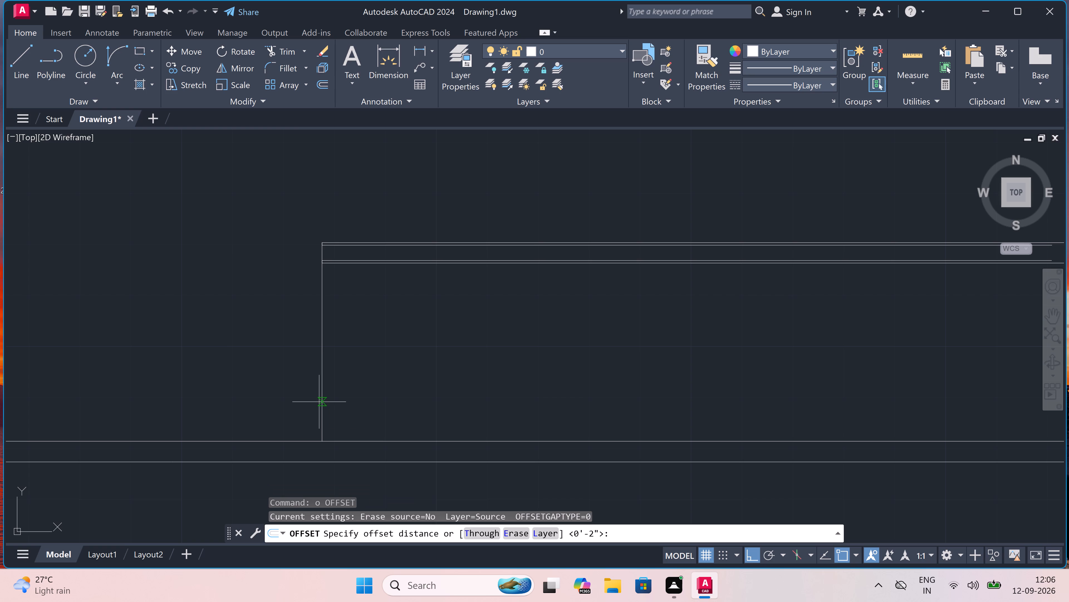
left_click(320, 398)
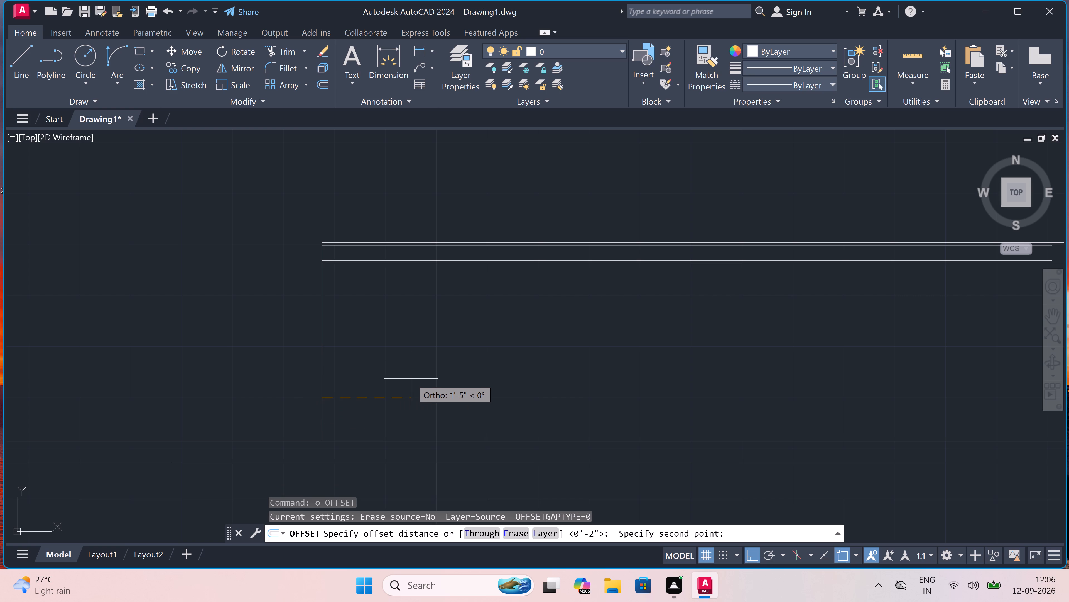
type("10\"")
key("space")
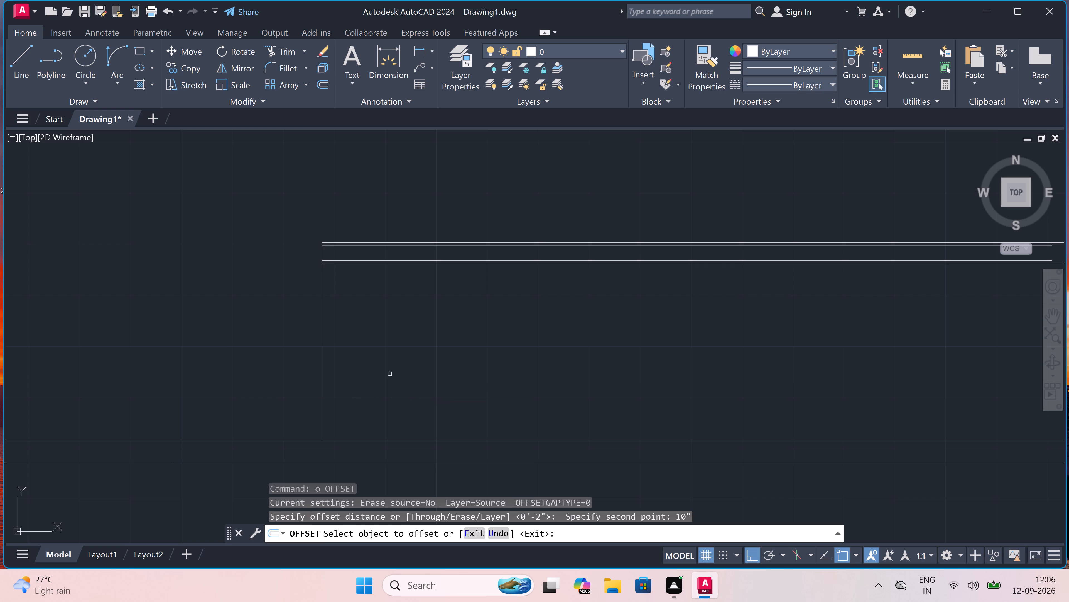
left_click(323, 351)
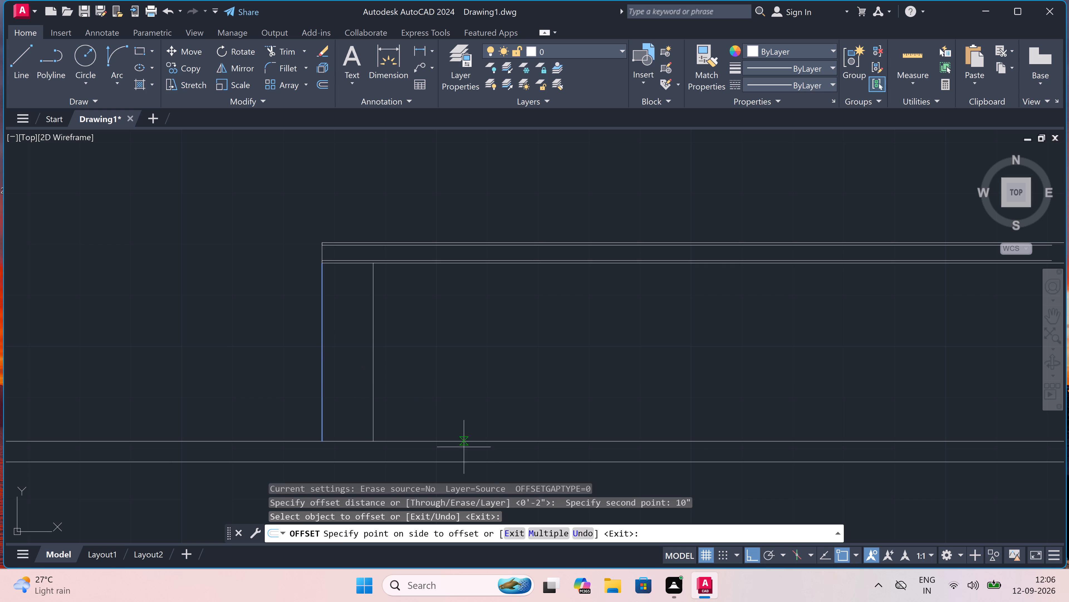
double_click(552, 532)
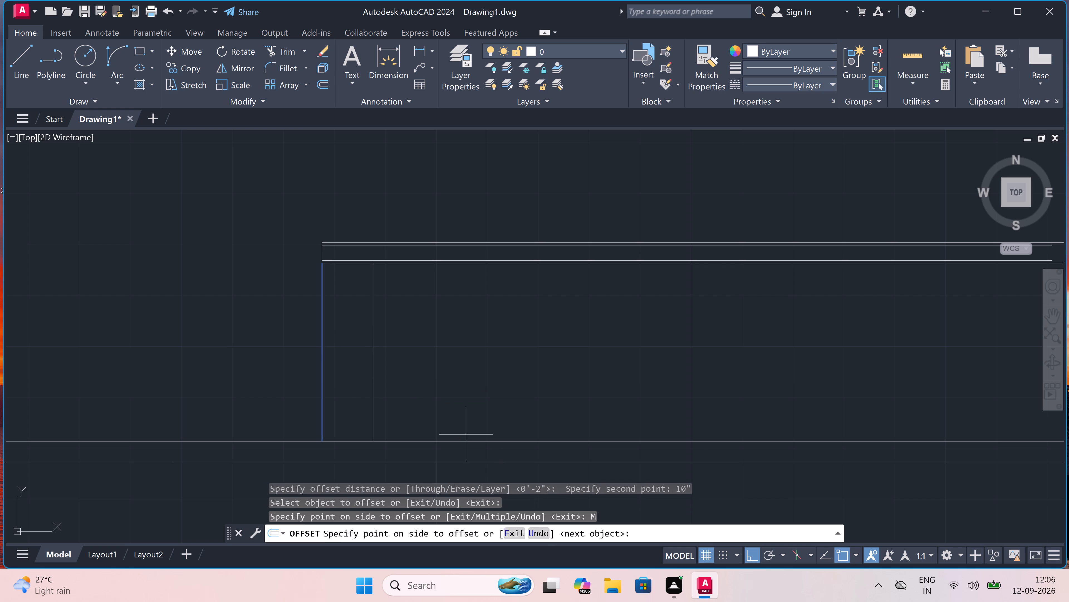
double_click(441, 356)
left_click(450, 355)
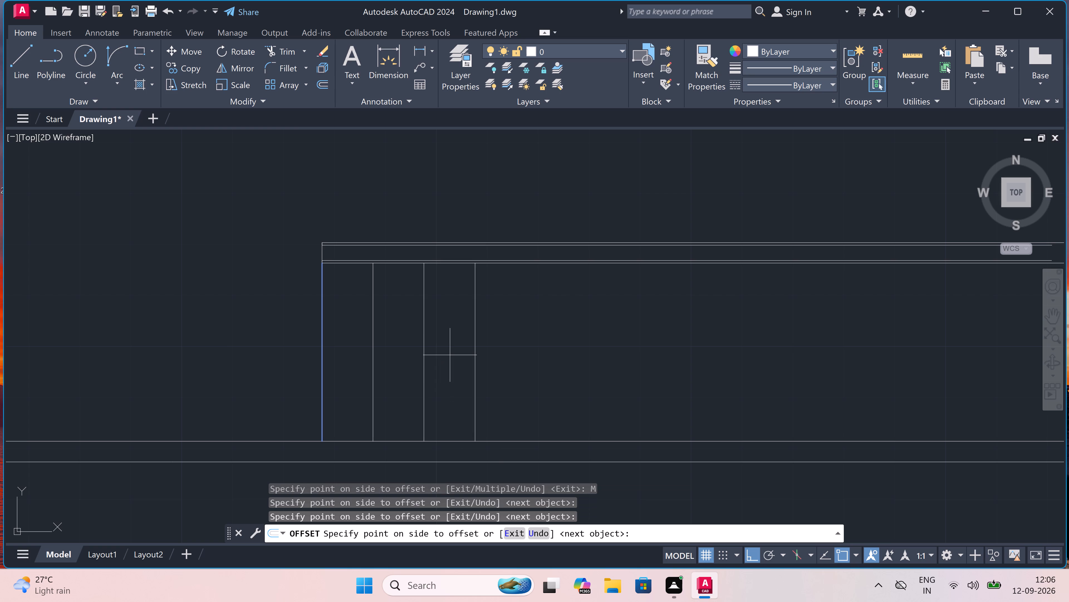
double_click(563, 329)
left_click(609, 313)
scroll(607, 316, "down", 4)
scroll(650, 320, "up", 3)
triple_click(639, 322)
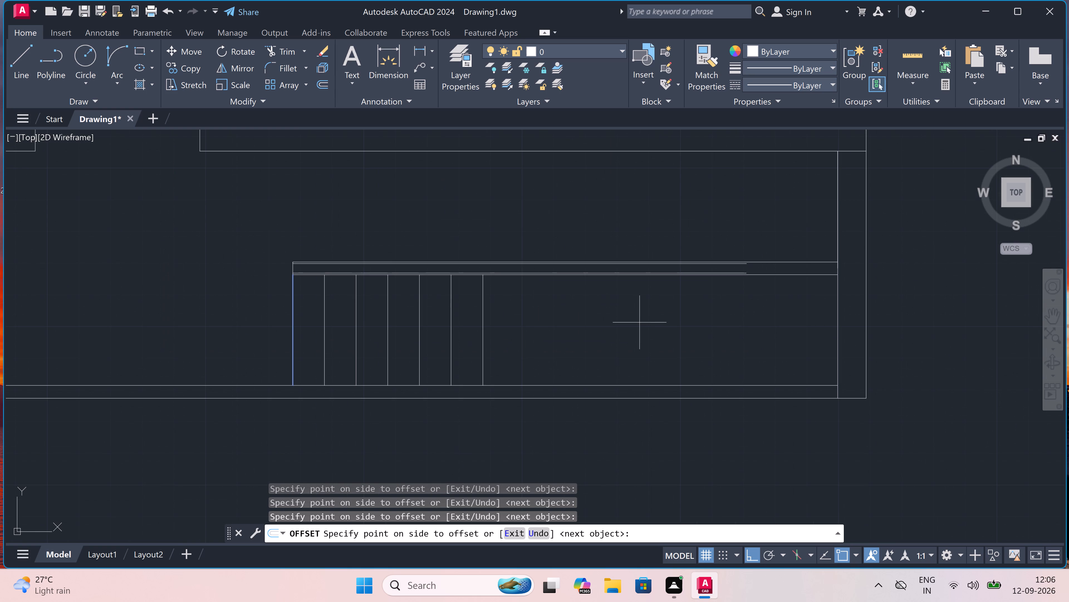
left_click(639, 322)
left_click(640, 318)
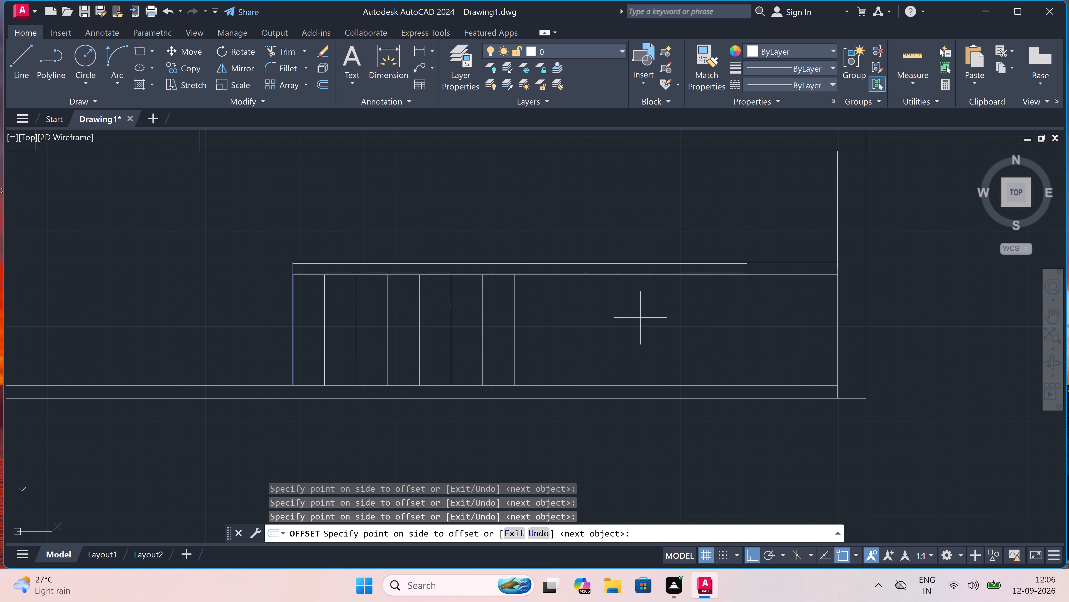
left_click(640, 318)
left_click(641, 318)
left_click(642, 317)
left_click(707, 306)
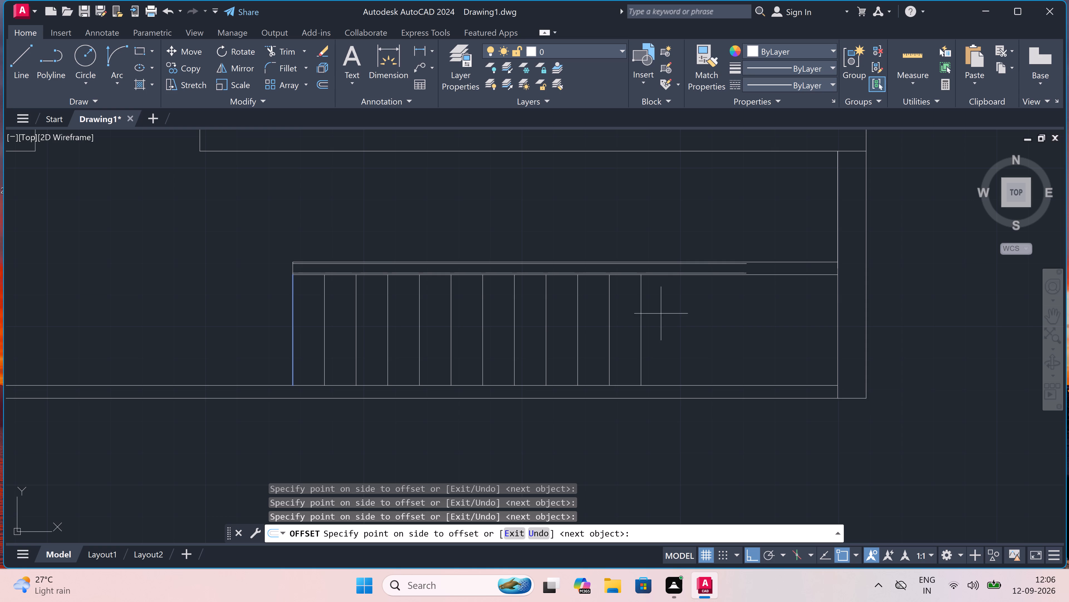
left_click(714, 307)
left_click(733, 307)
key("Escape")
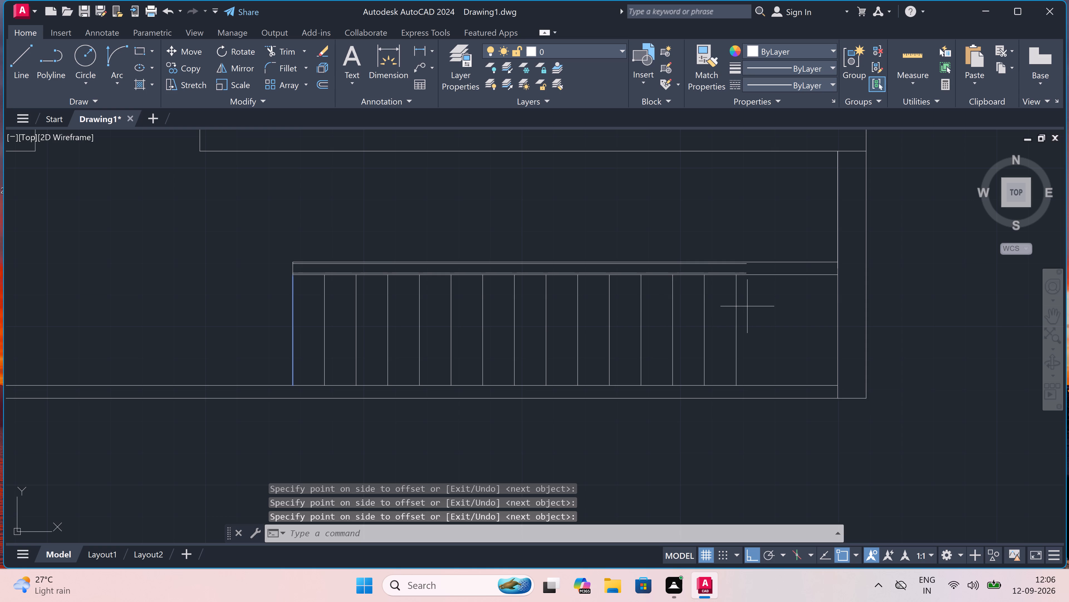
Create a new layer named "line 1".
scroll(747, 306, "down", 1)
scroll(747, 305, "up", 2)
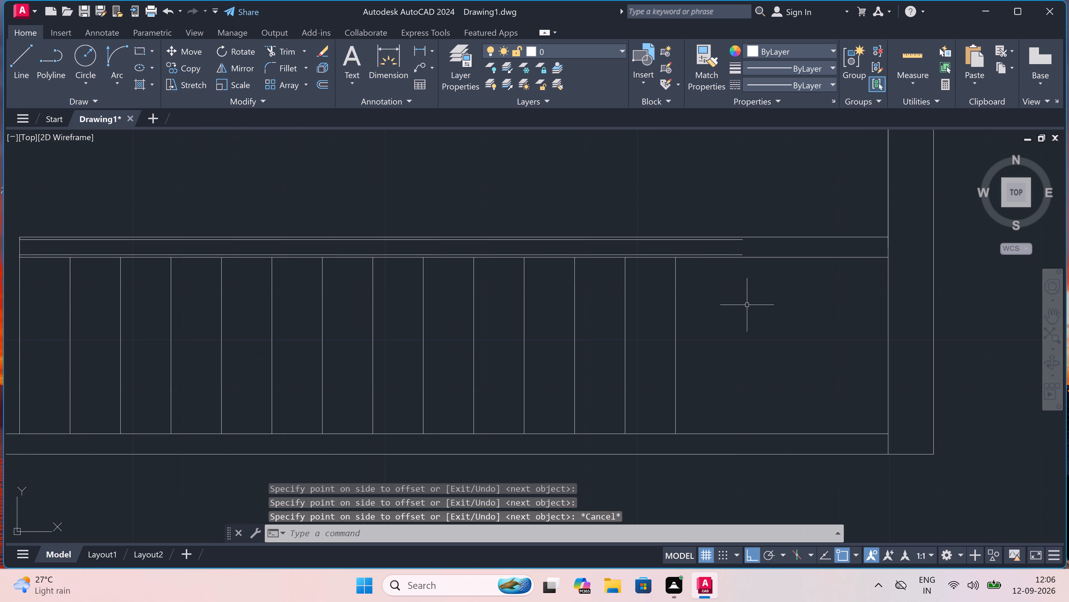
scroll(696, 272, "down", 2)
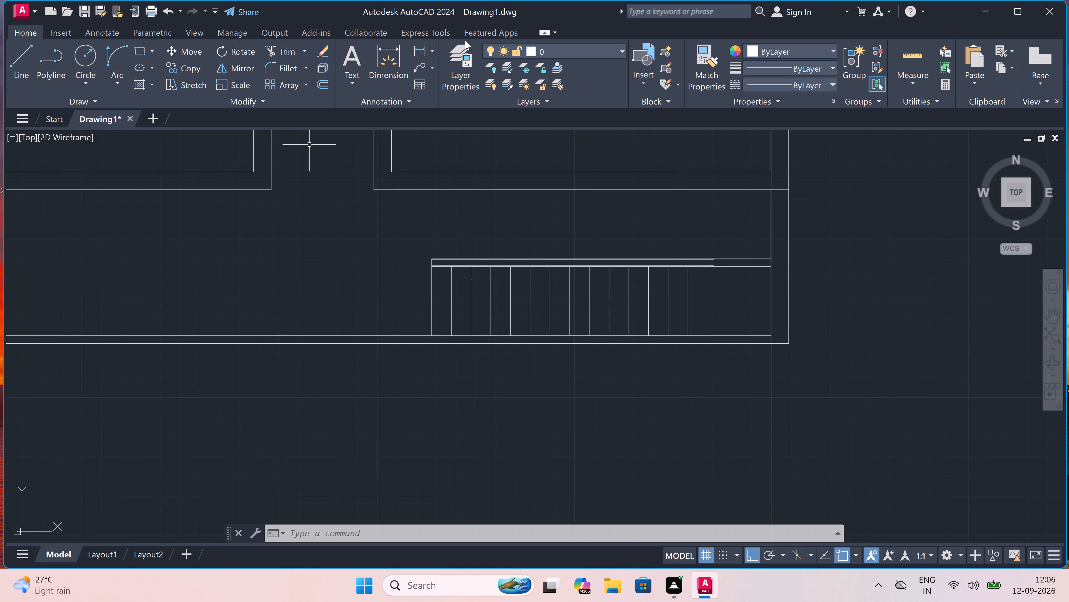
double_click(465, 54)
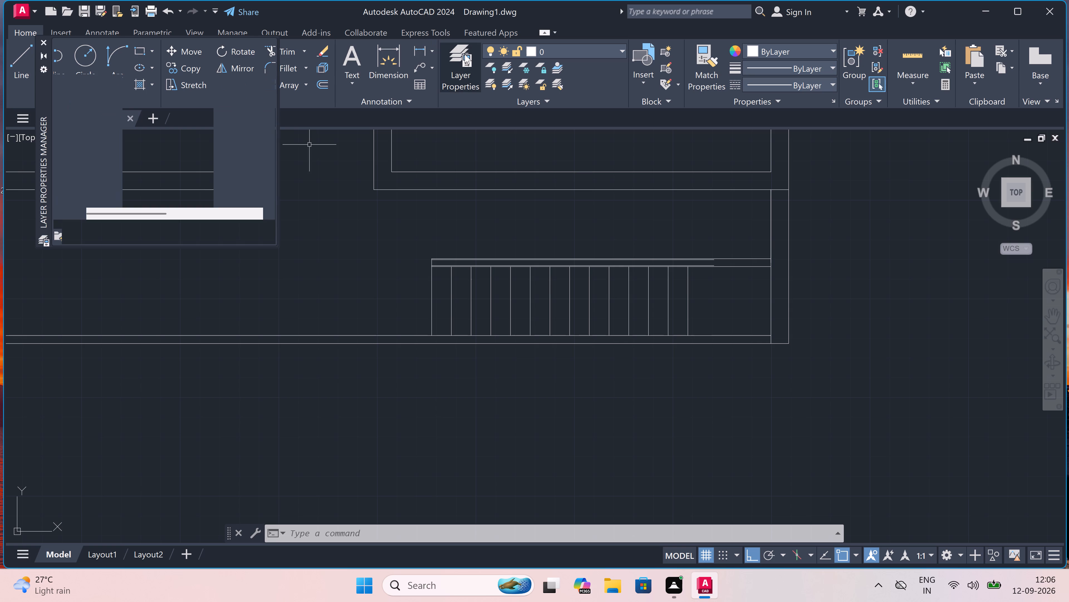
right_click(180, 148)
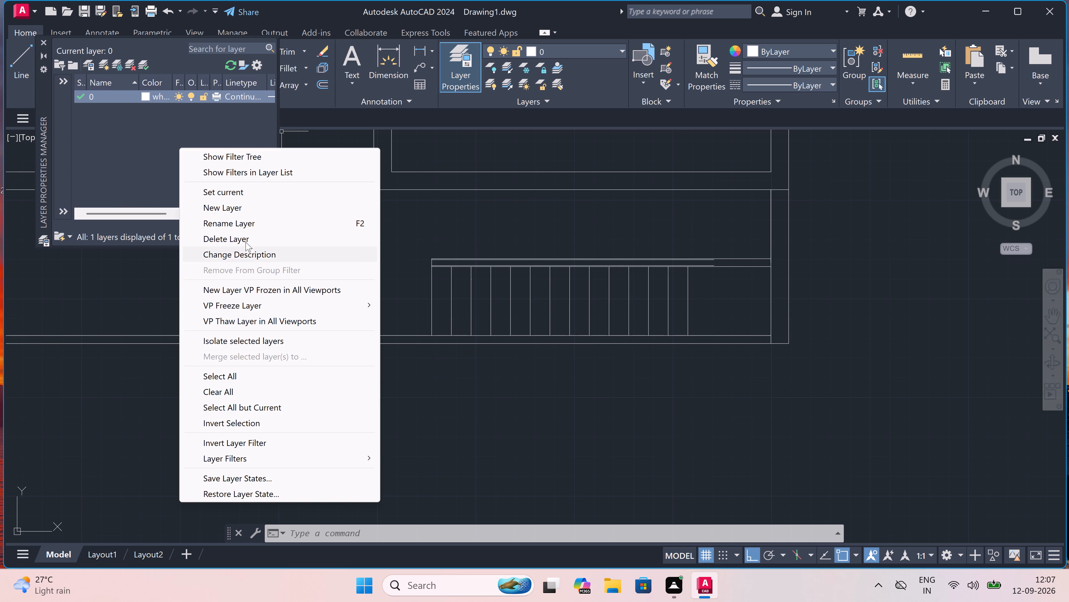
double_click(242, 205)
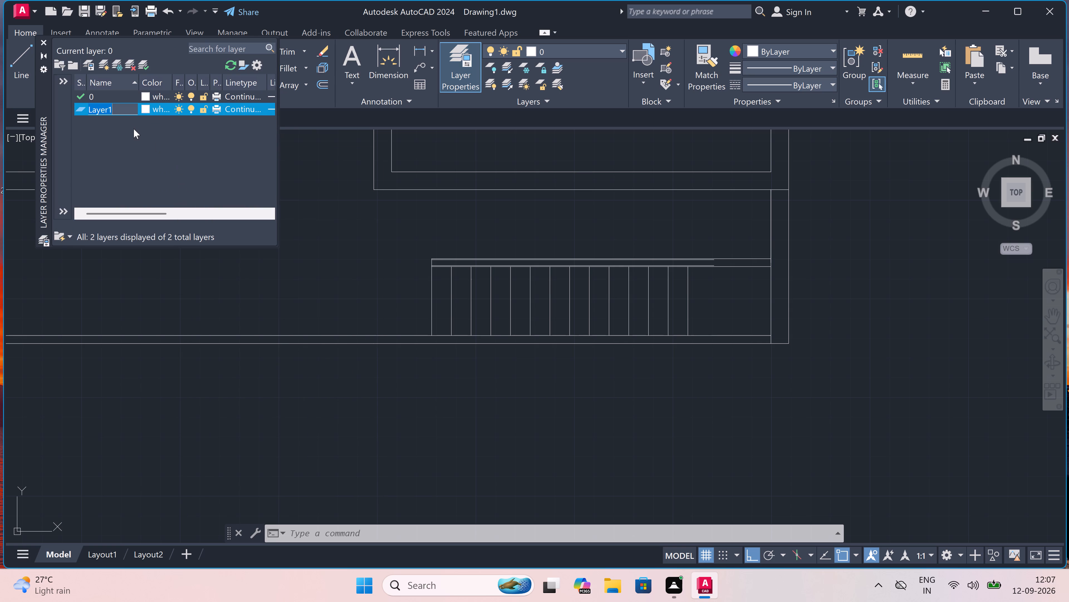
key("BackSpace")
type("line 1")
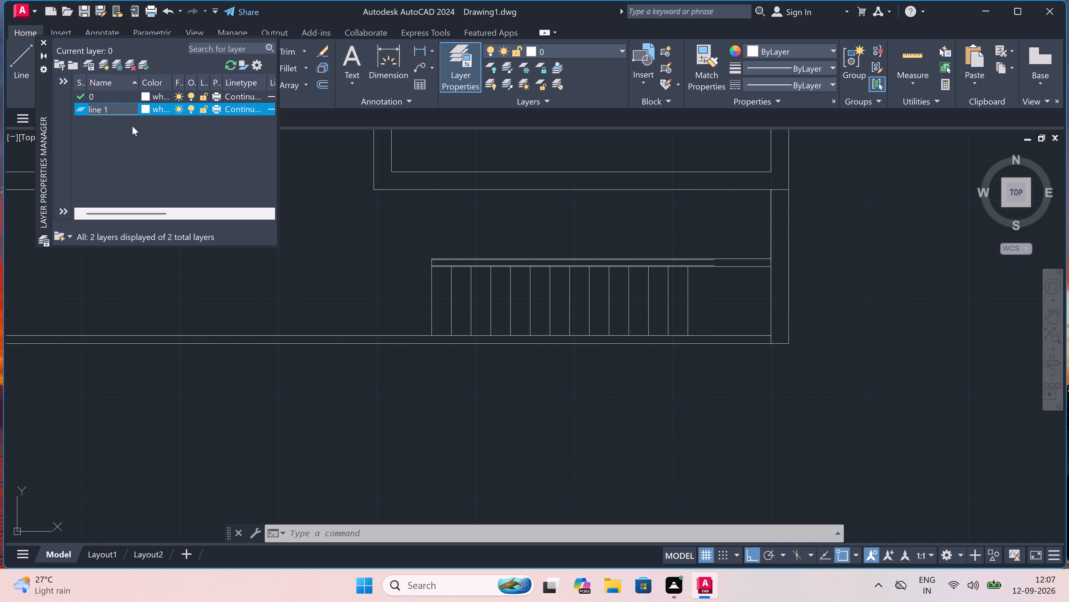
Load the DASHED2 linetype and assign it to the line 1 layer.
left_click(234, 108)
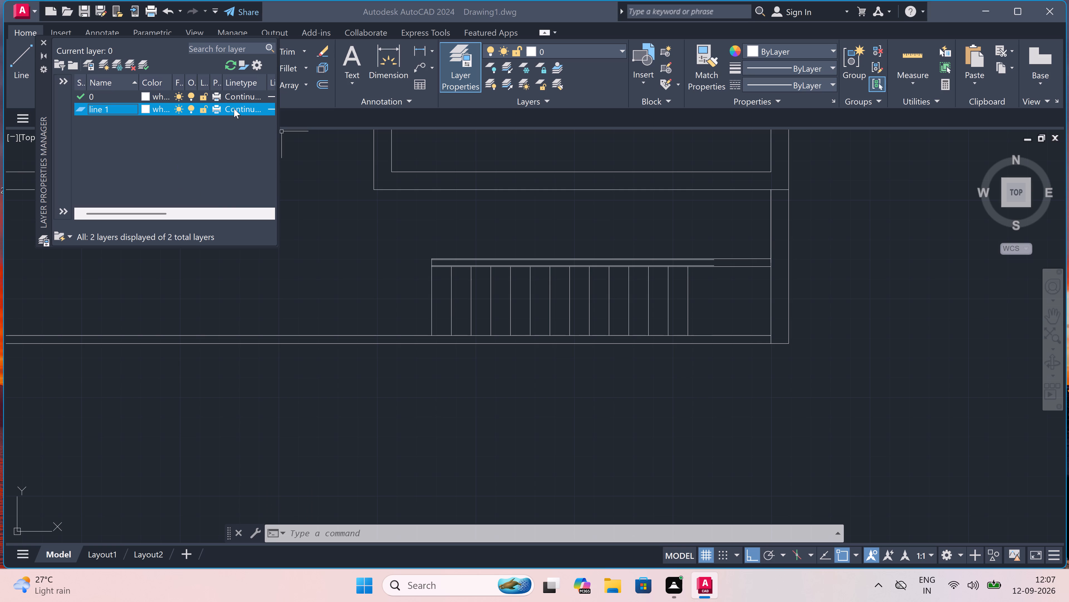
double_click(570, 360)
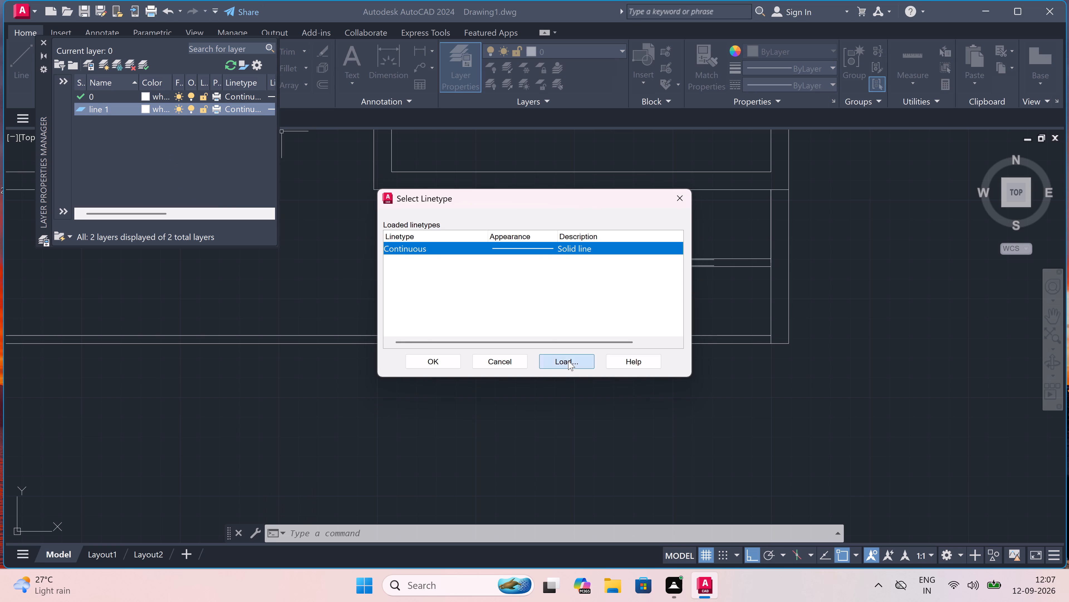
scroll(567, 256, "down", 5)
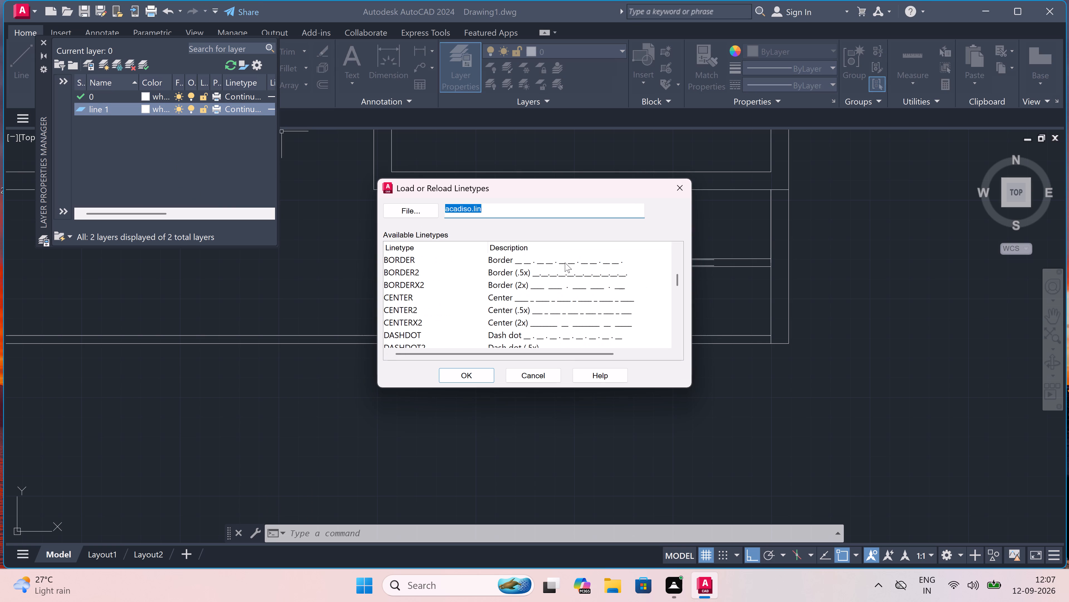
scroll(559, 289, "down", 2)
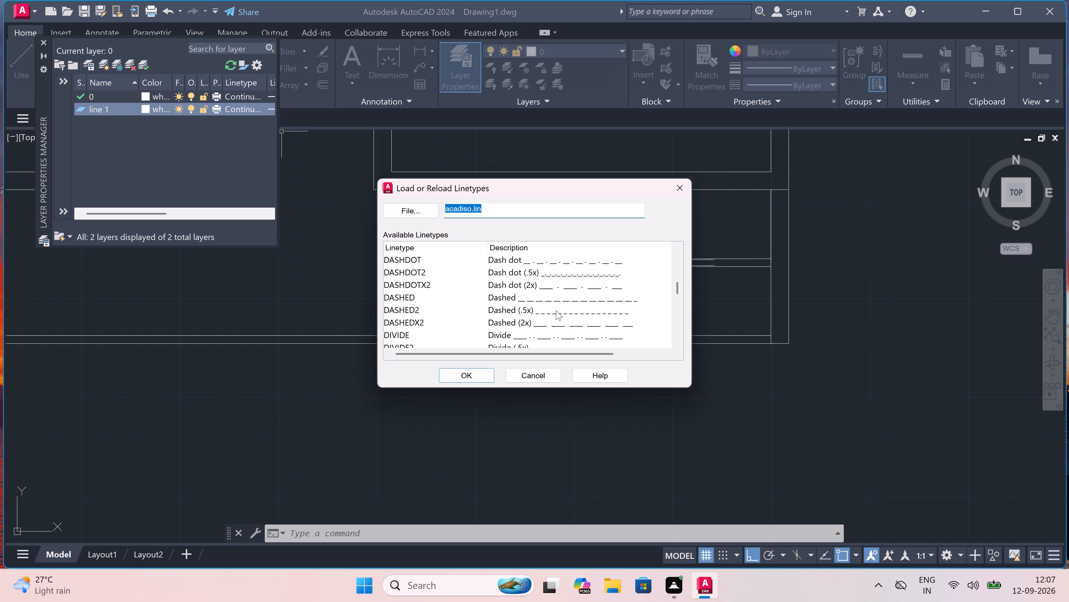
double_click(556, 311)
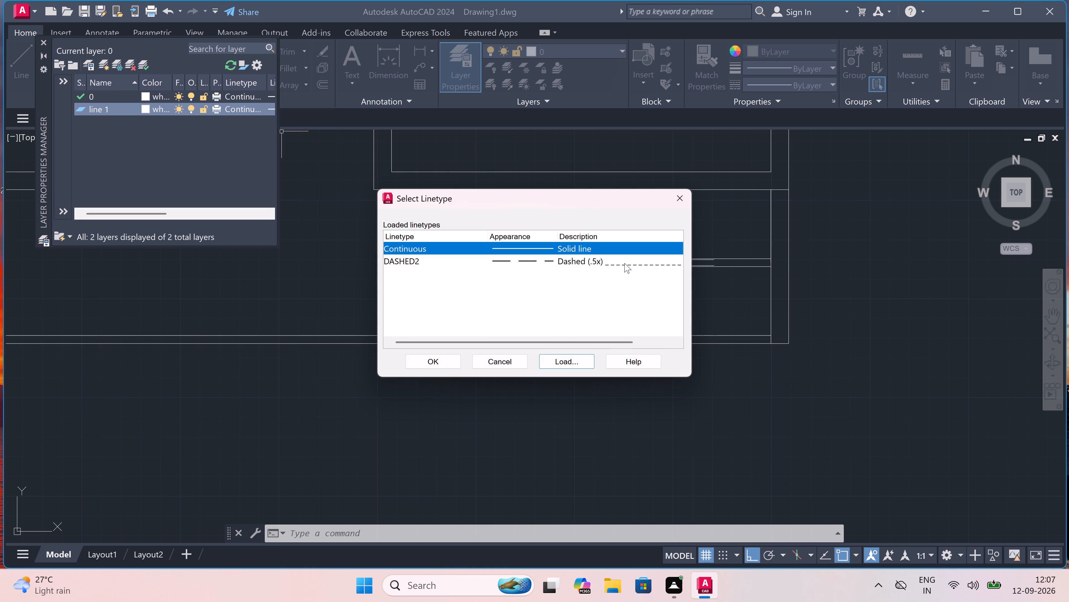
double_click(624, 263)
left_click(435, 359)
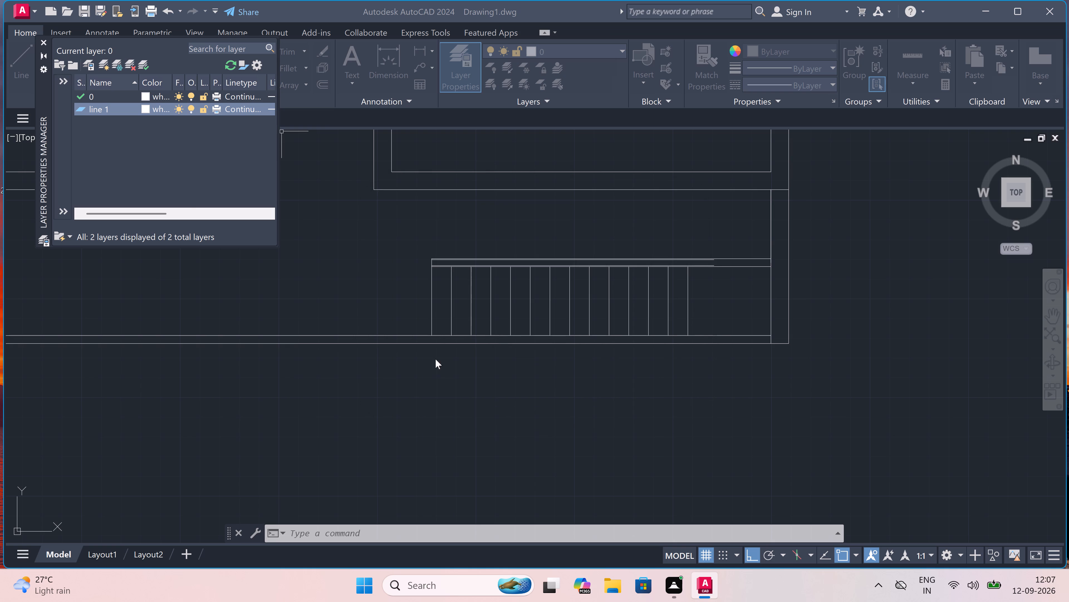
Set the line 1 layer's colour to grey 253 and close the layer manager.
left_click(148, 107)
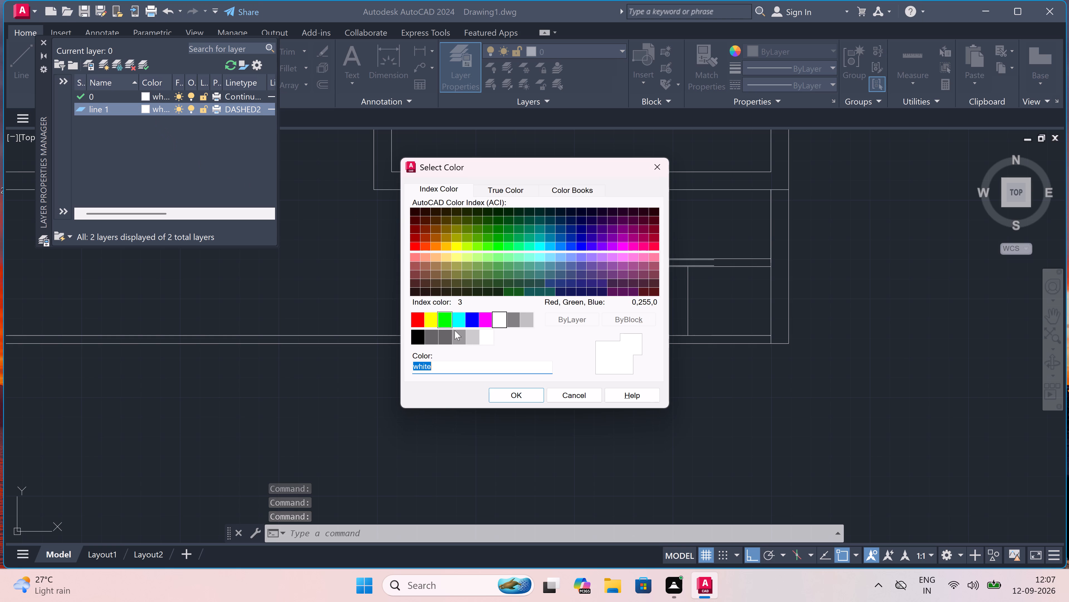
left_click(457, 334)
left_click(505, 387)
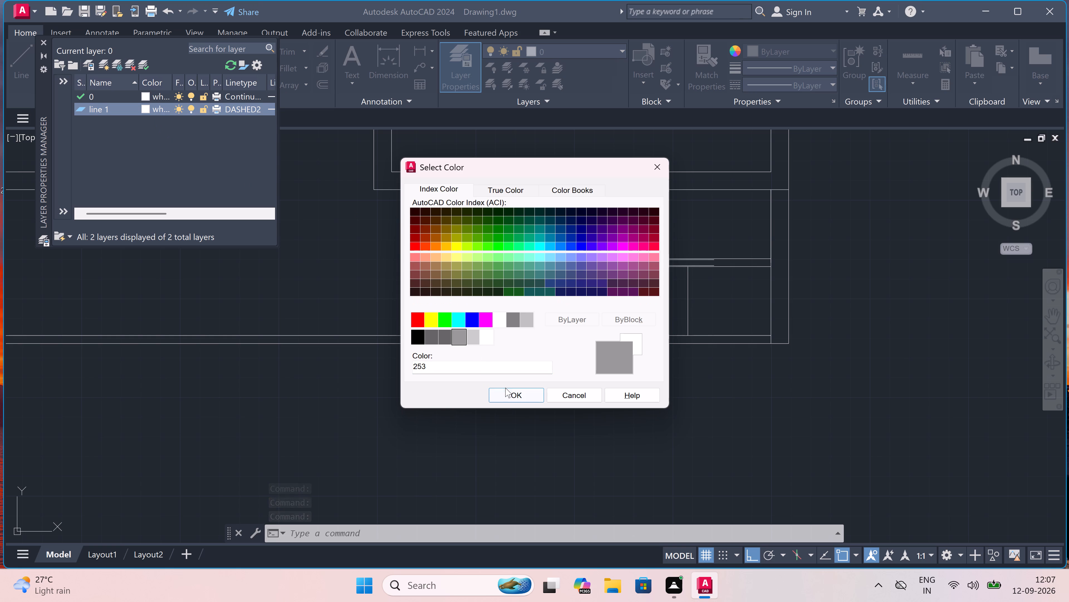
double_click(508, 394)
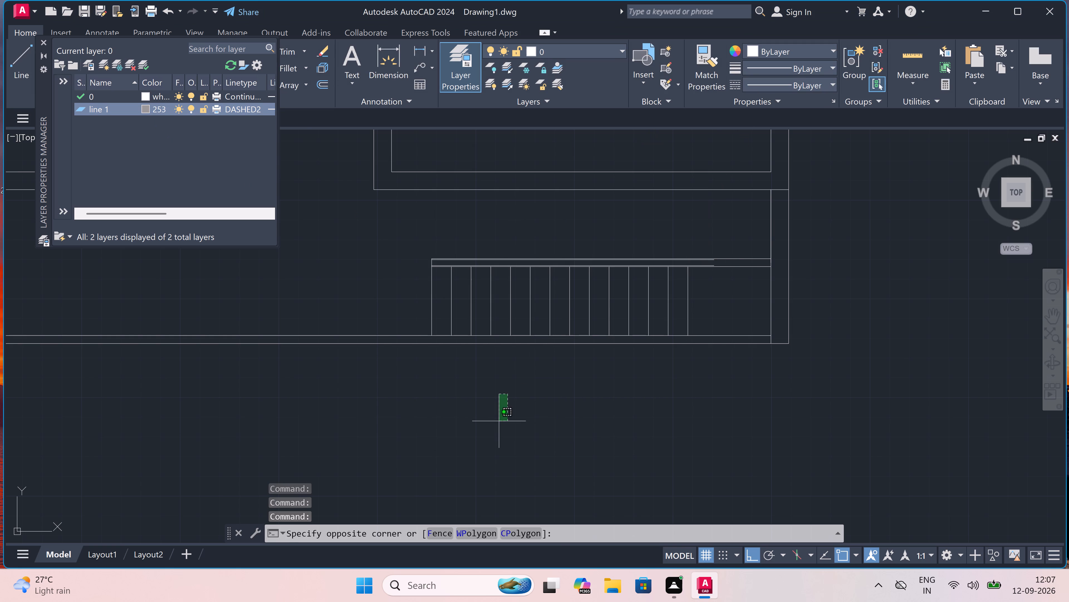
key("Escape")
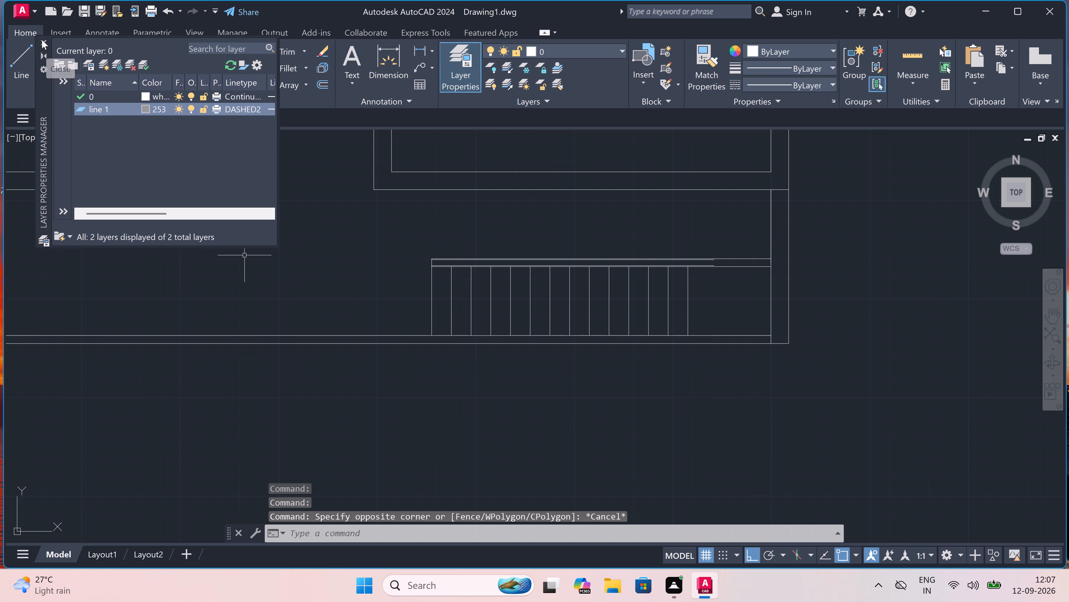
left_click(42, 40)
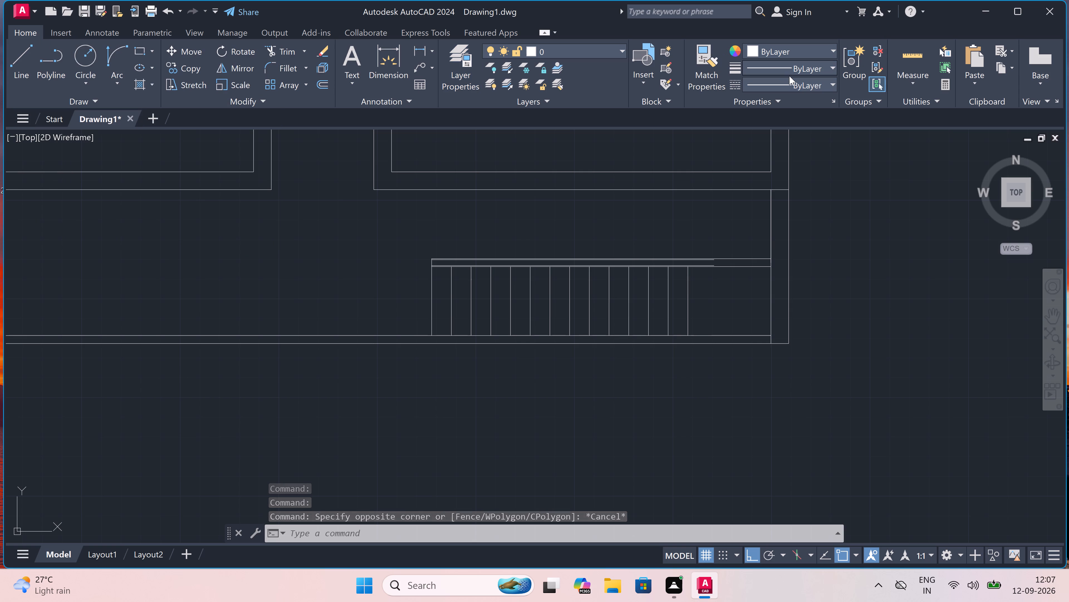
Draw a vertical line in the DASHED2 linetype from the strip's upper-left corner up to the lower line of the unit wall above.
left_click(786, 82)
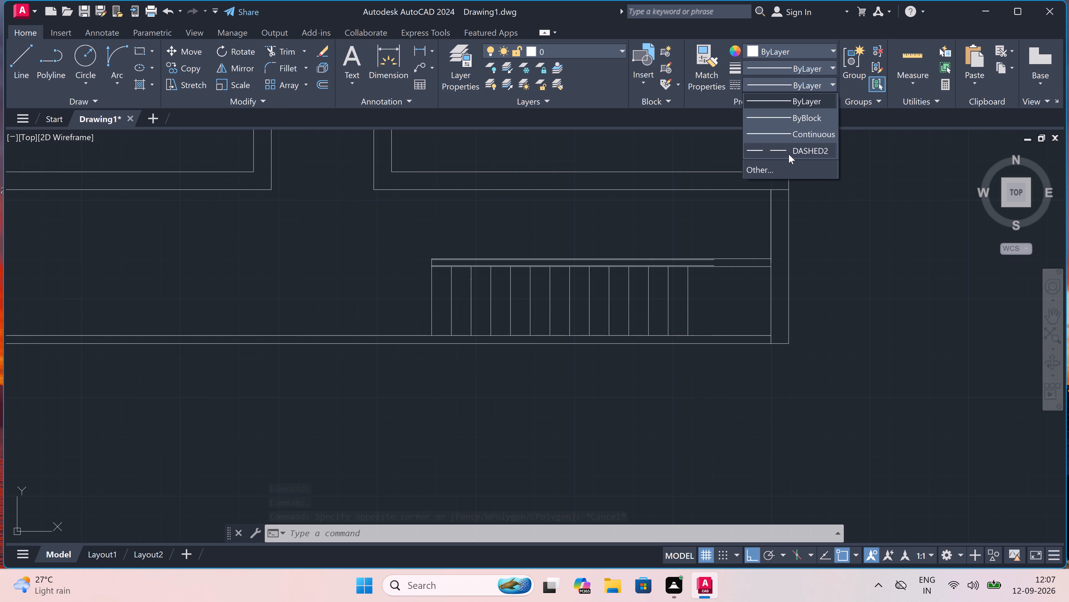
left_click(788, 153)
scroll(577, 232, "up", 2)
scroll(576, 232, "down", 1)
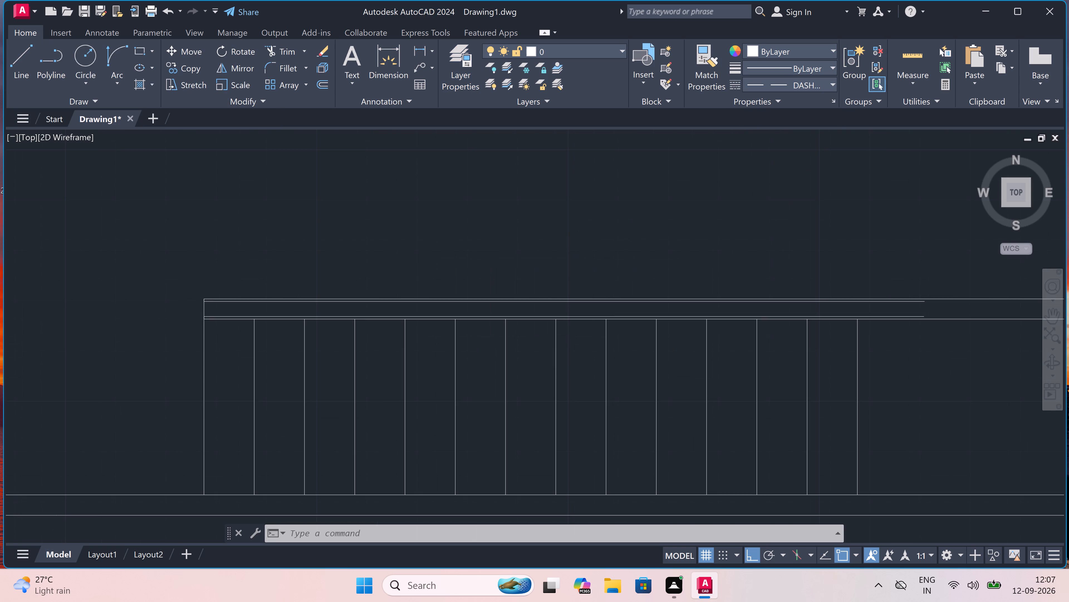
scroll(576, 232, "down", 1)
scroll(526, 158, "up", 2)
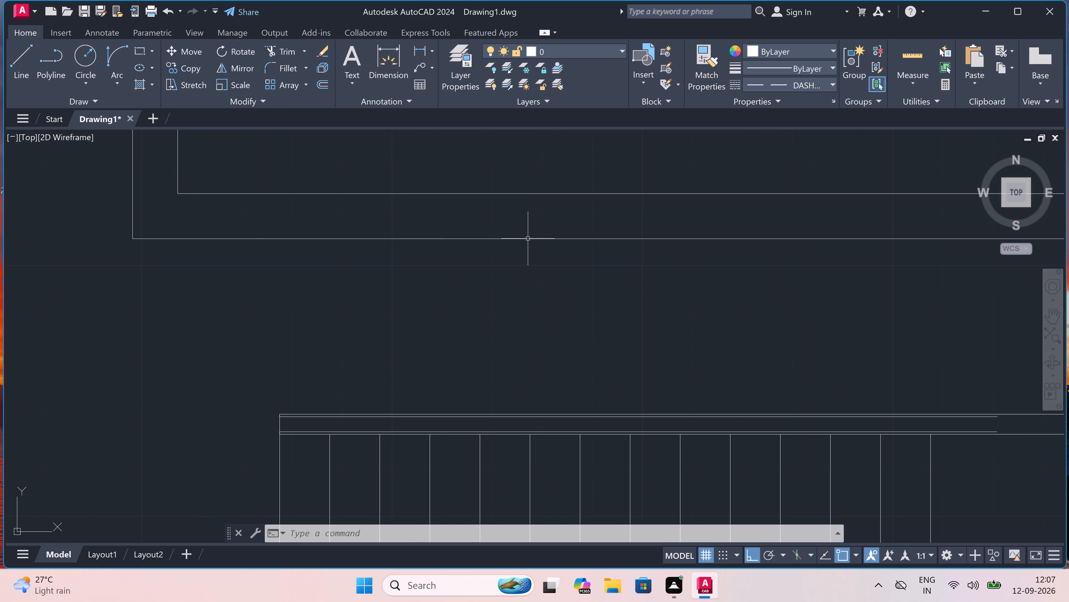
type("l")
key("space")
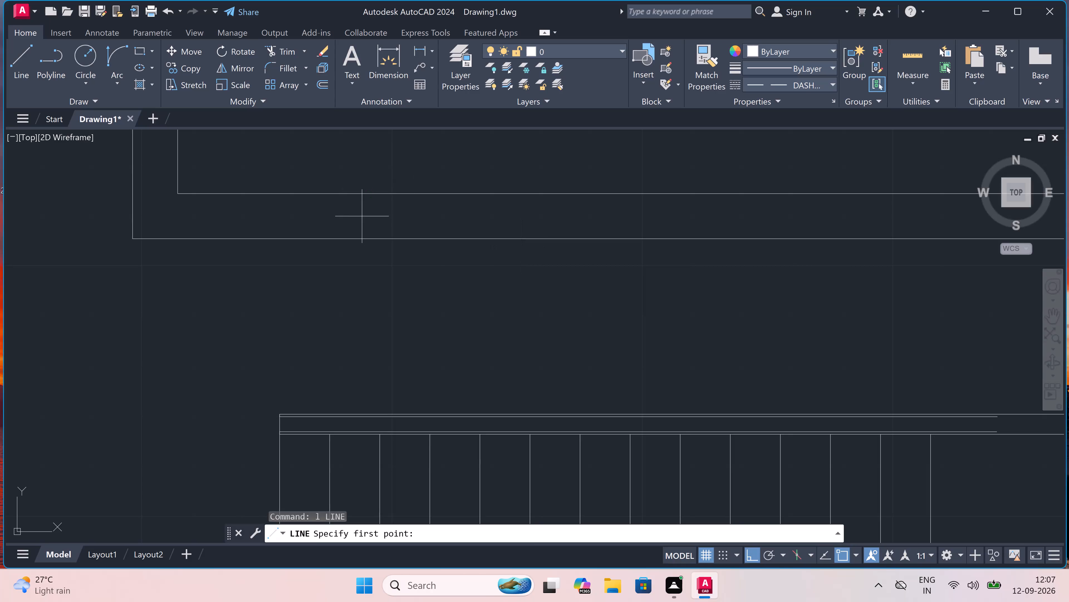
left_click(281, 413)
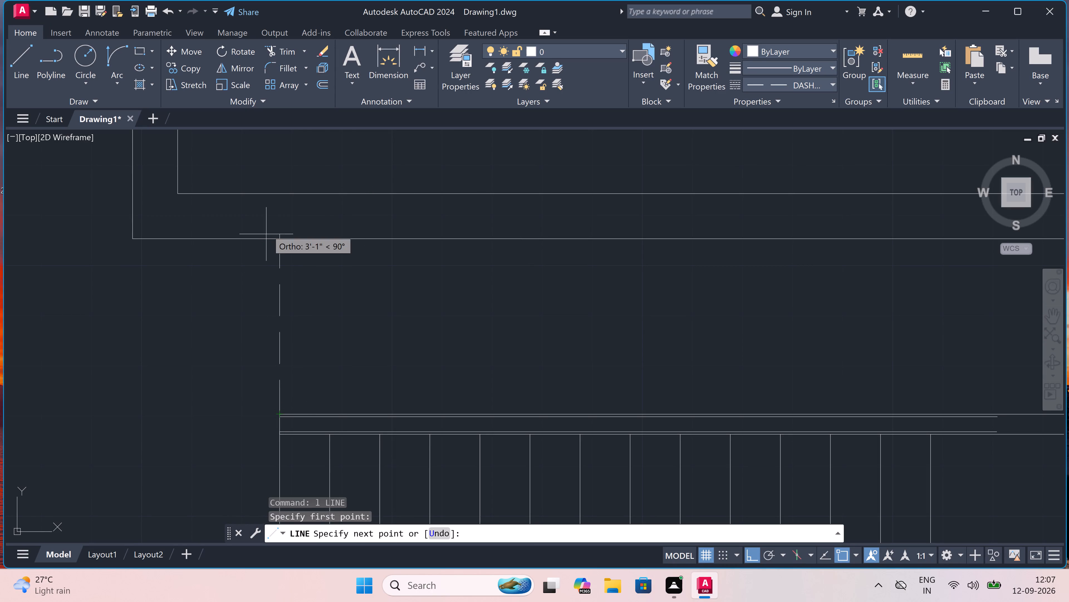
left_click(283, 242)
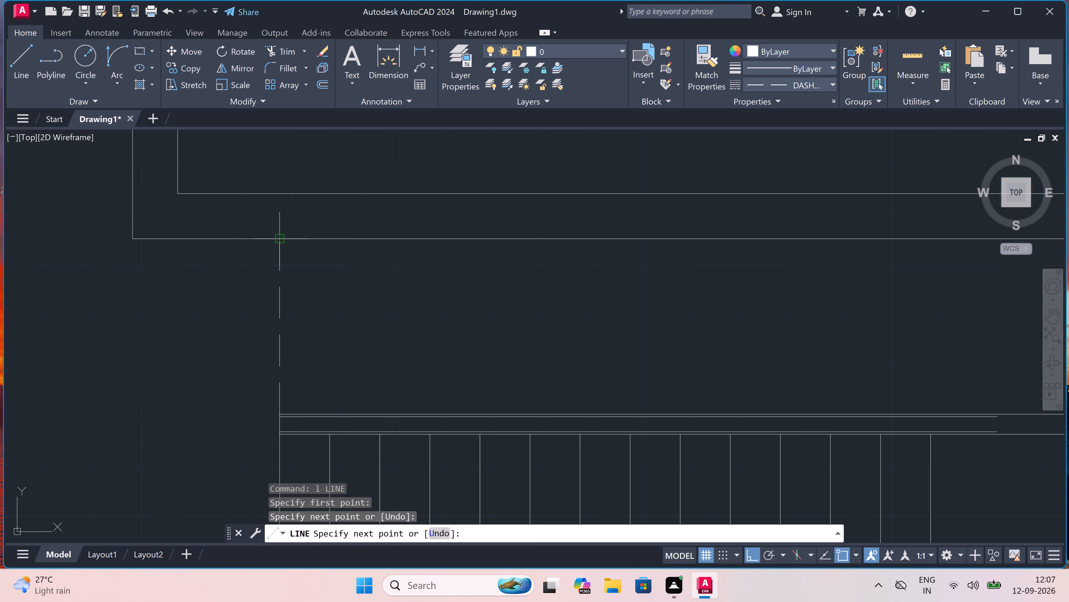
key("Escape")
scroll(283, 244, "down", 2)
scroll(298, 254, "up", 1)
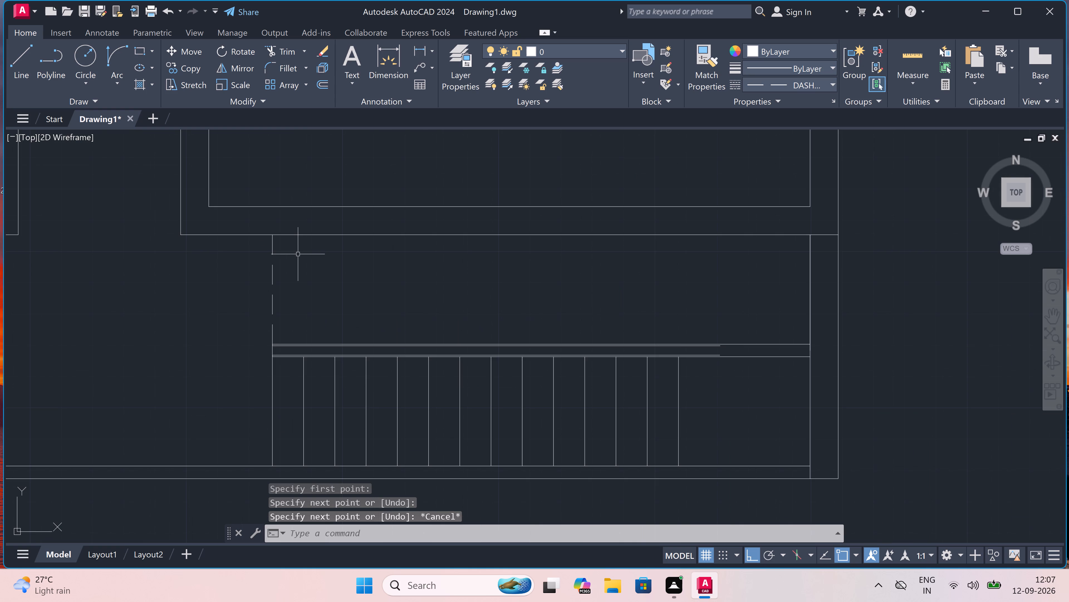
Offset the dashed vertical line above the strip by 10" towards the building's right-hand wall.
type("o")
key("space")
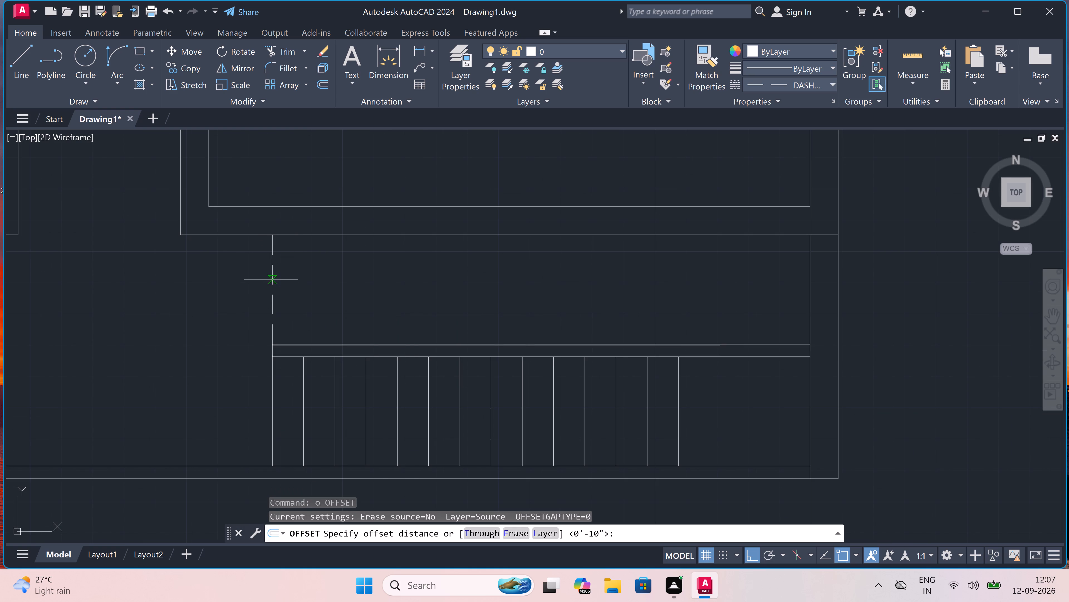
left_click_drag(271, 280, 274, 280)
type("10")
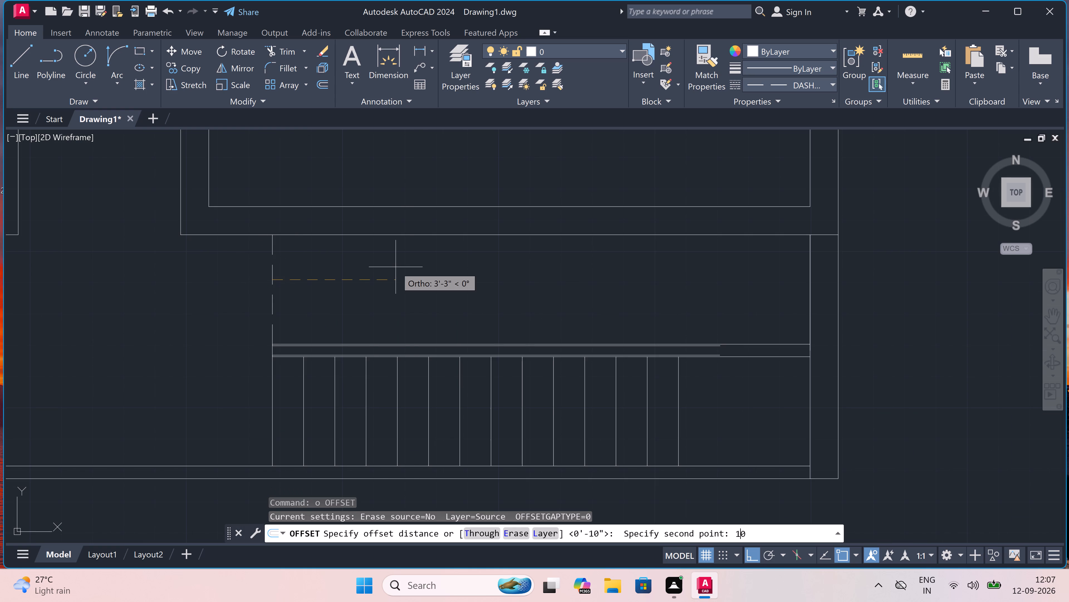
type("\"")
key("space")
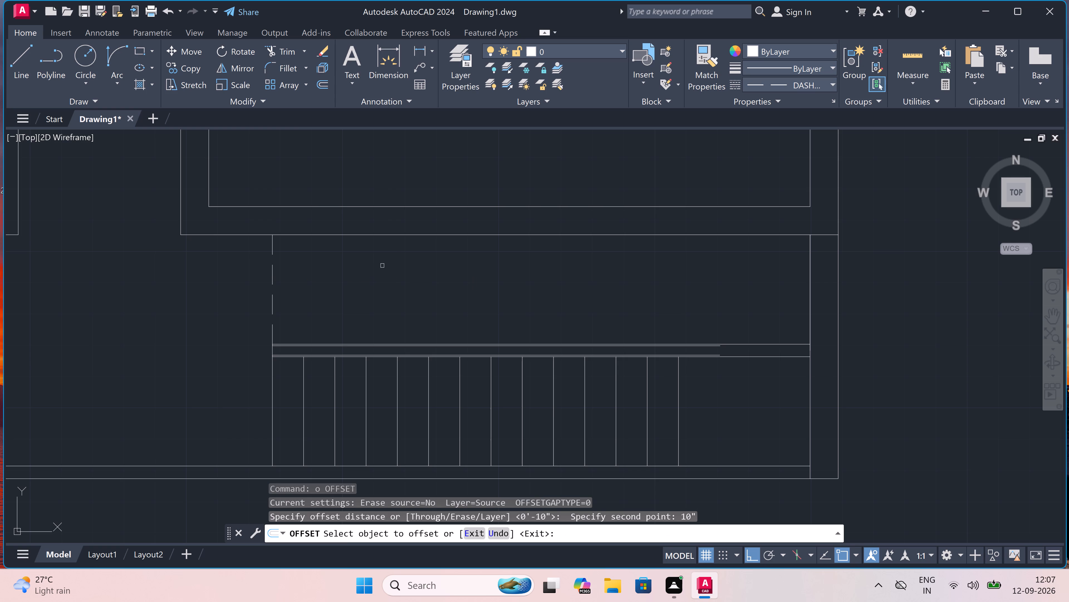
left_click(273, 273)
left_click(315, 280)
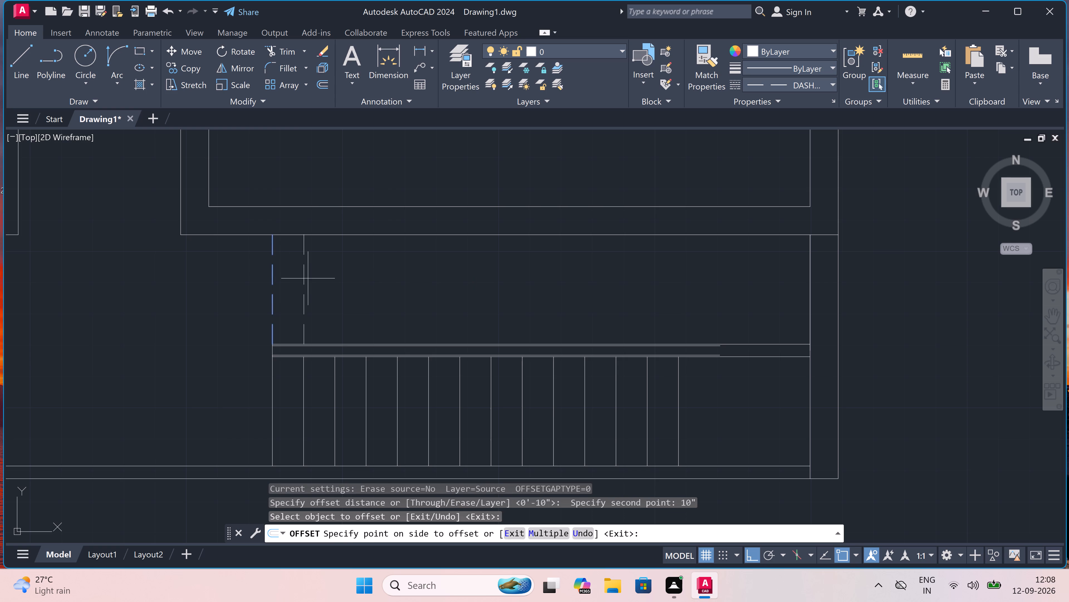
Repeat the 10" offset from the new dashed line with the Multiple option until the copies reach the last solid line below the strip.
left_click(303, 275)
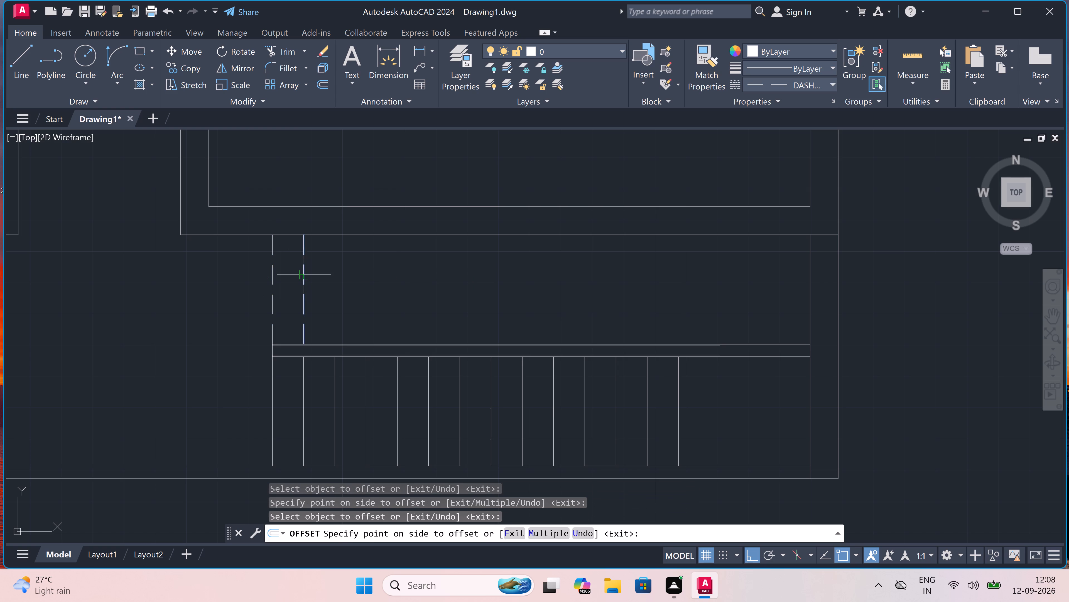
left_click(549, 528)
left_click(435, 310)
left_click(437, 307)
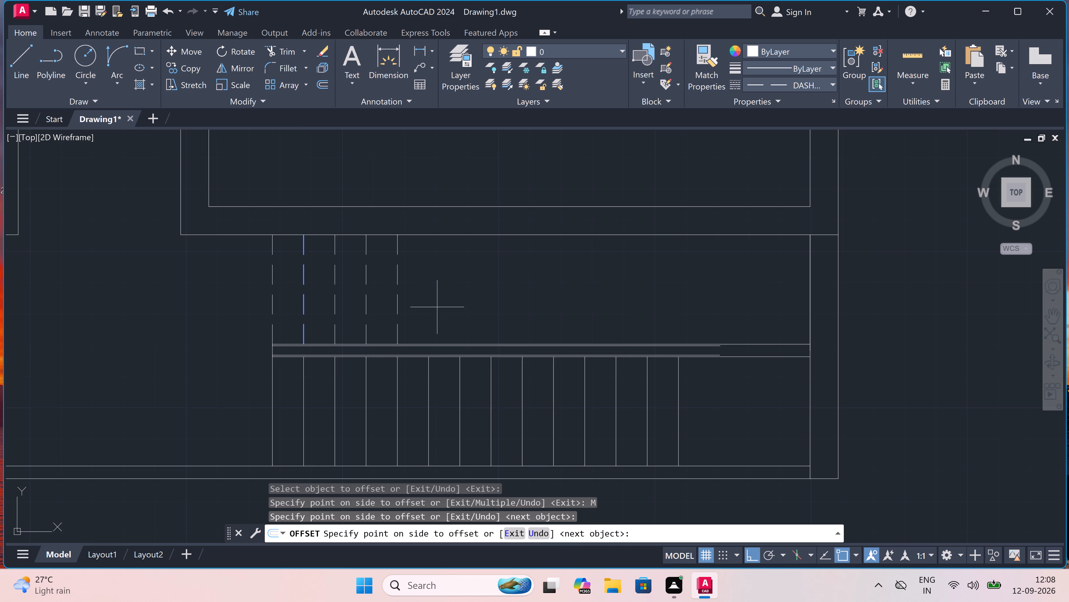
double_click(463, 293)
left_click(491, 292)
left_click(502, 290)
left_click(575, 267)
left_click(576, 269)
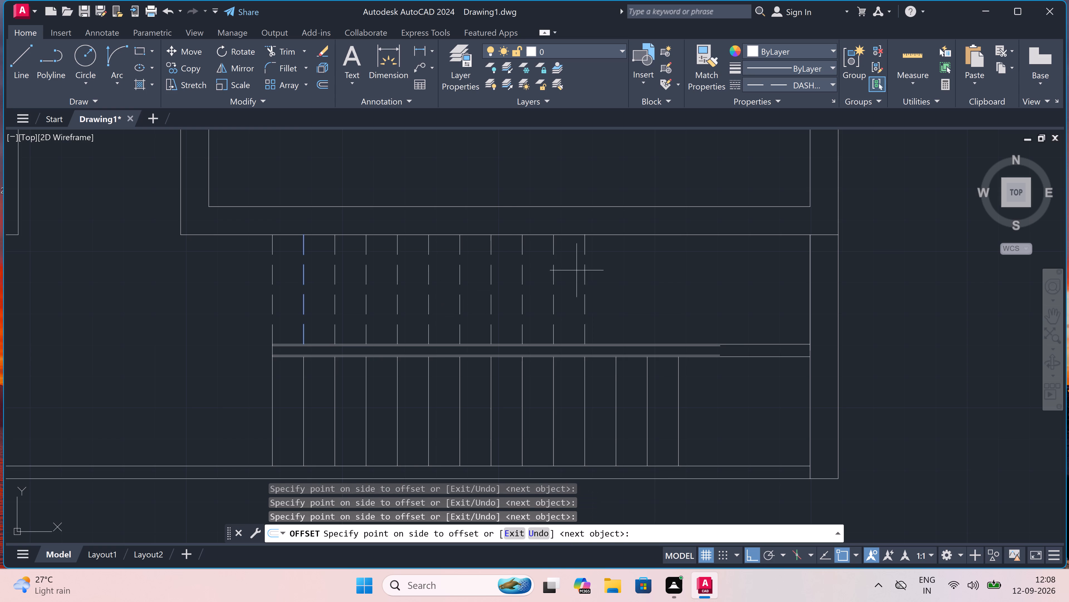
double_click(668, 267)
left_click(683, 260)
left_click(696, 257)
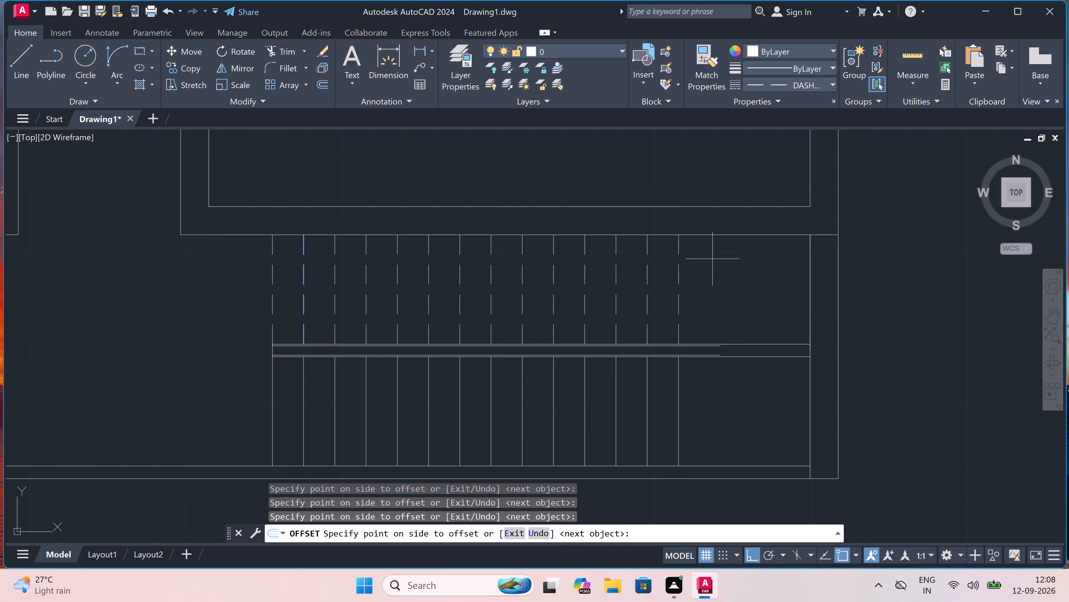
left_click(735, 260)
key("Escape")
Draw a vertical line across the strip, joining the last dashed line's lower end to the last solid line's upper end.
scroll(736, 260, "down", 3)
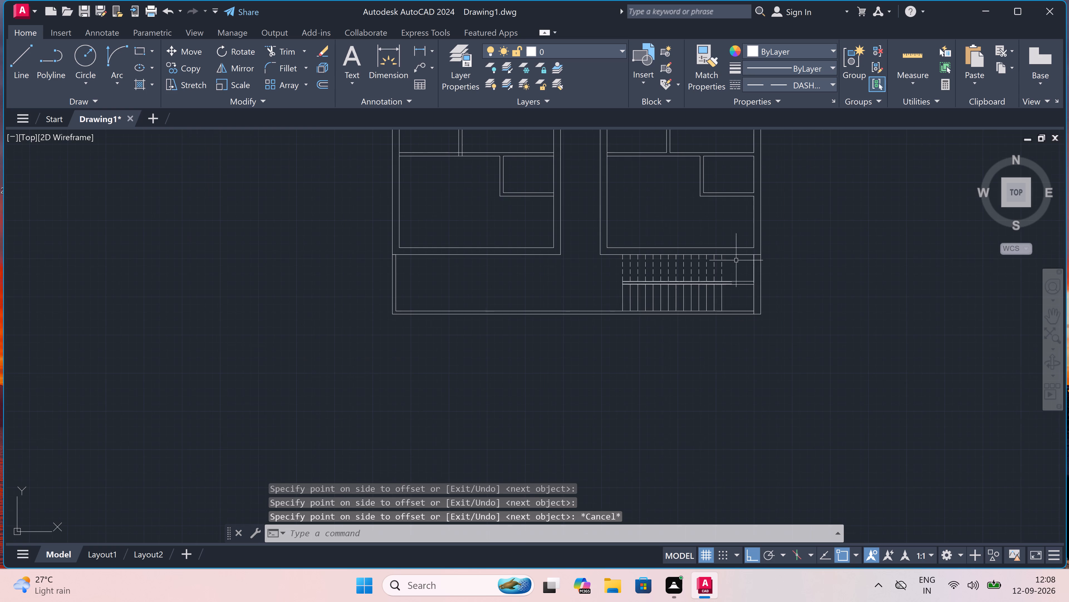
scroll(746, 277, "up", 5)
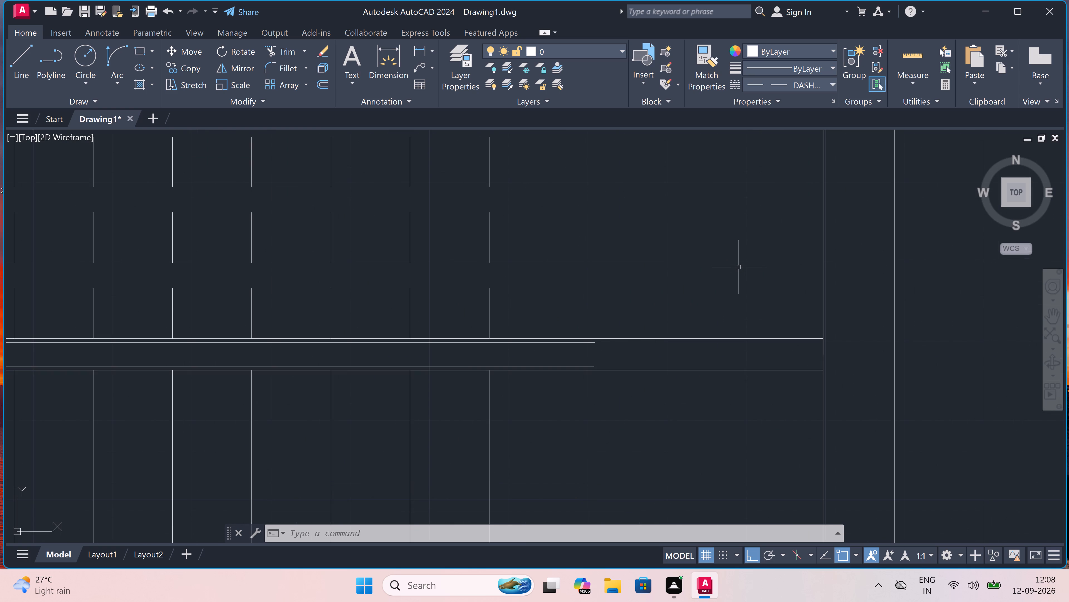
key("Escape")
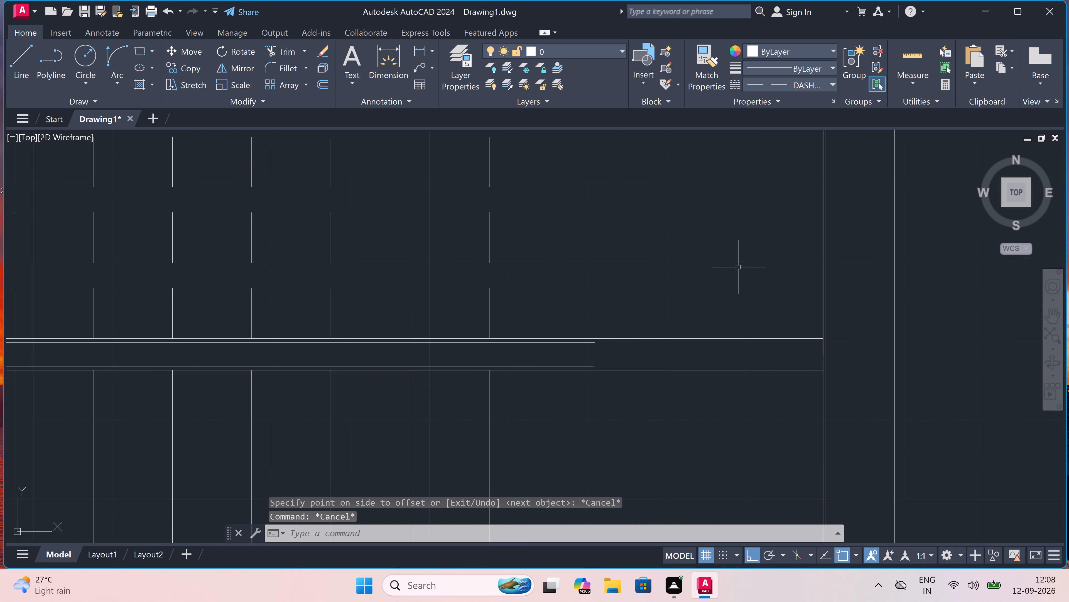
type("l")
key("space")
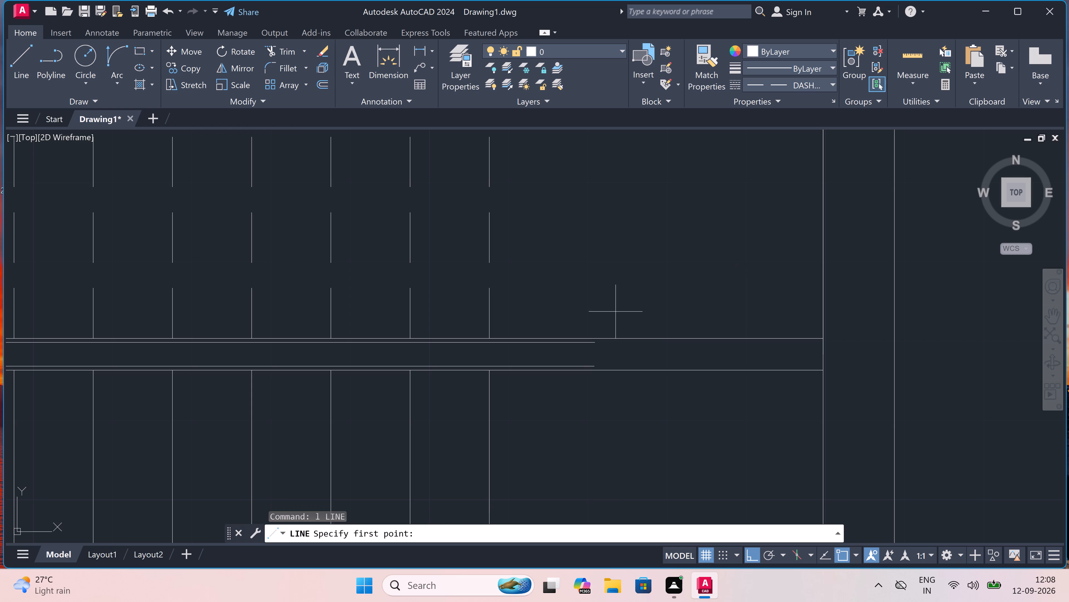
scroll(616, 312, "up", 1)
scroll(590, 333, "up", 1)
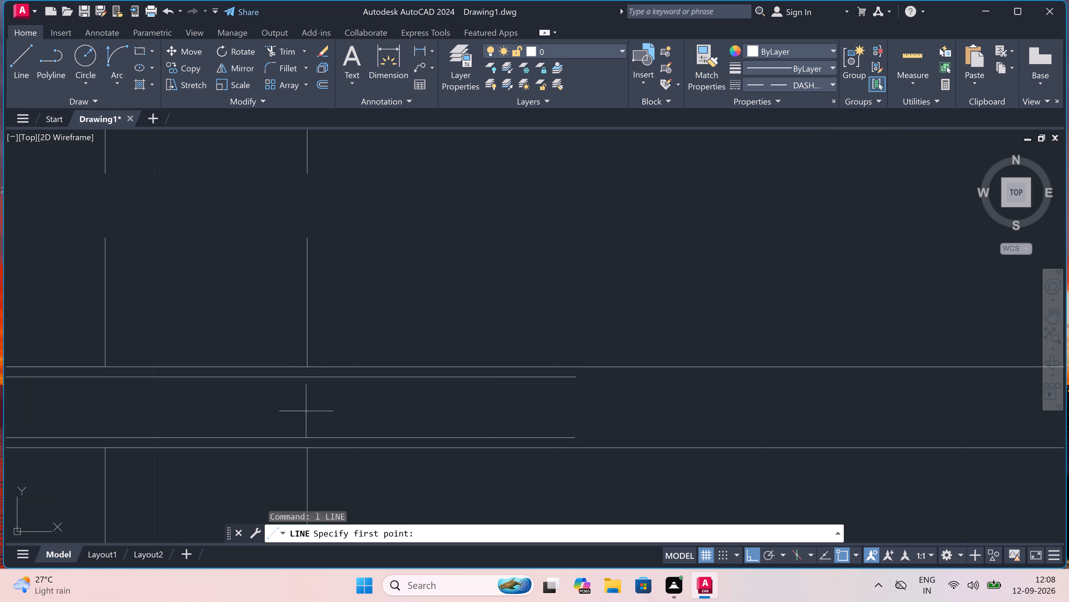
left_click(308, 366)
left_click_drag(308, 366, 308, 370)
left_click(308, 373)
left_click(305, 452)
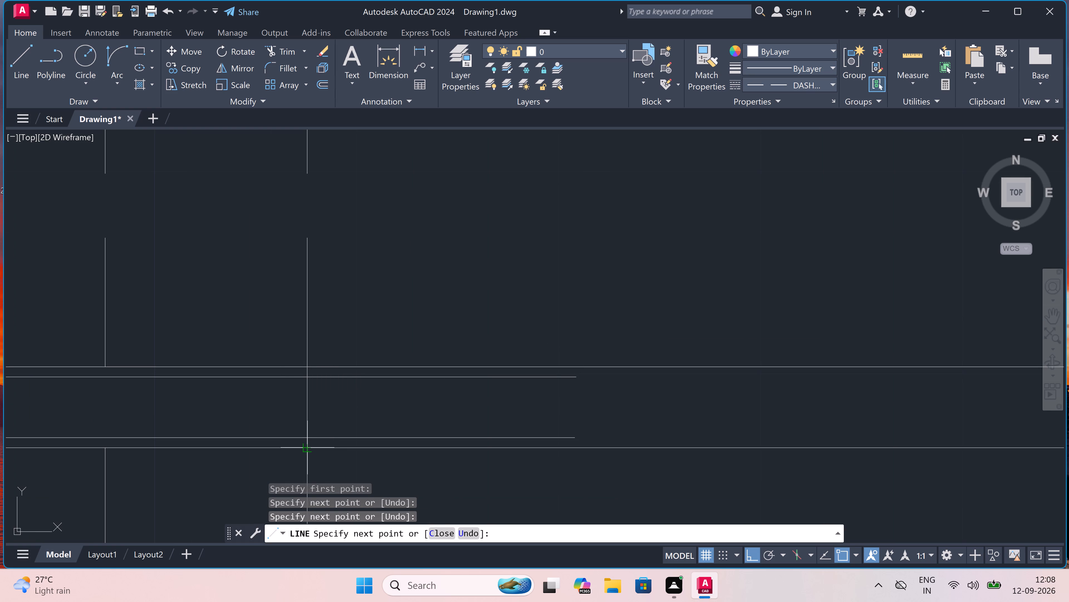
key("Escape")
Trim the four horizontal strip lines that extend beyond the last vertical line.
key("t")
key("r")
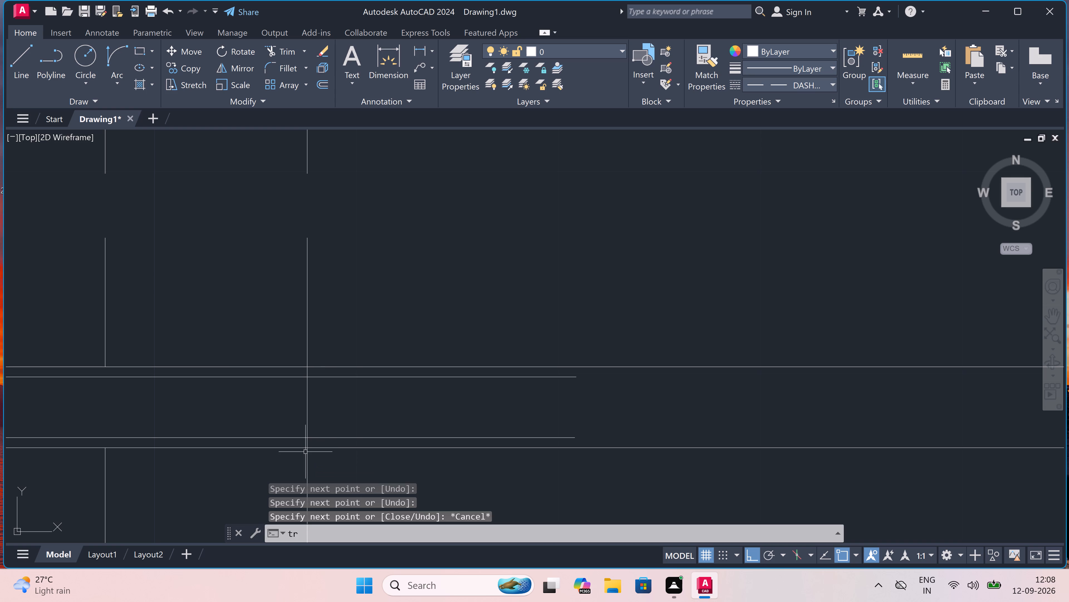
key("space")
left_click(354, 472)
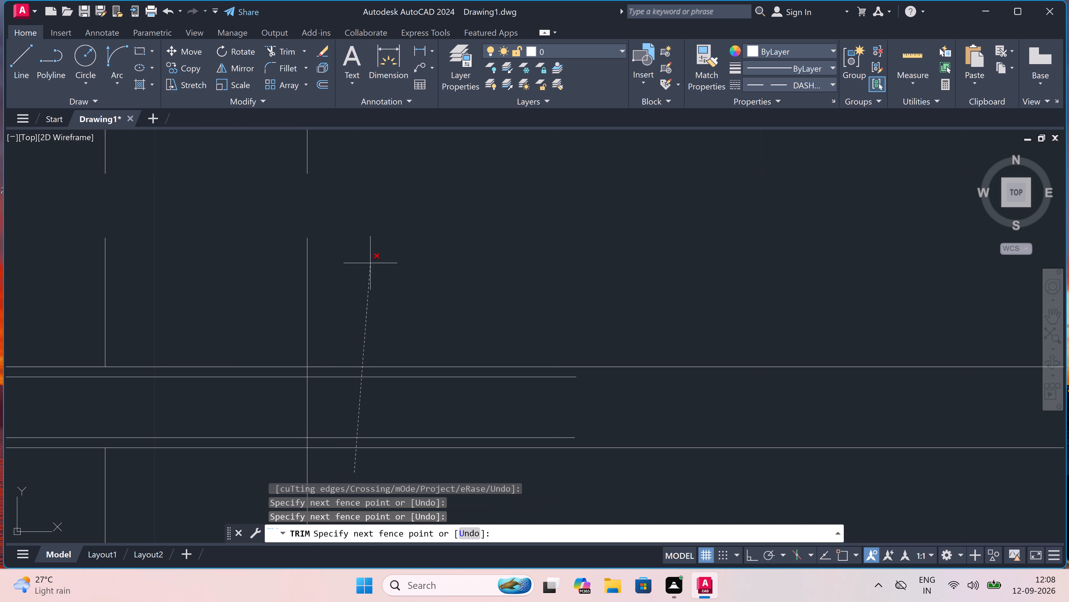
left_click(370, 262)
Trim away the vertical line's segments between the strip's outer and inner lines, leaving the strip's end open.
scroll(299, 364, "up", 3)
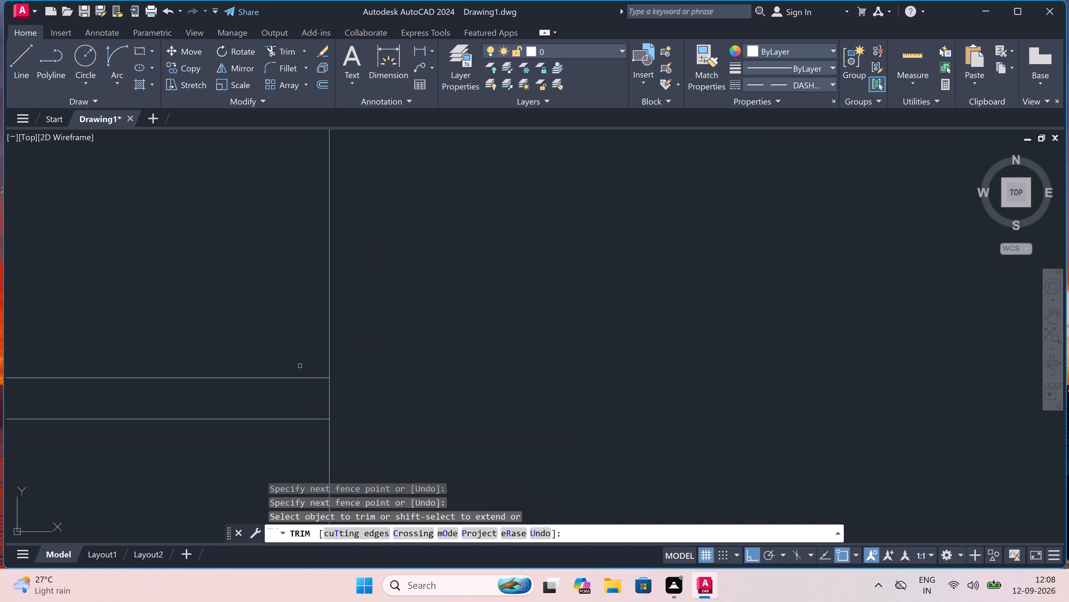
left_click_drag(303, 389, 371, 380)
scroll(418, 377, "down", 5)
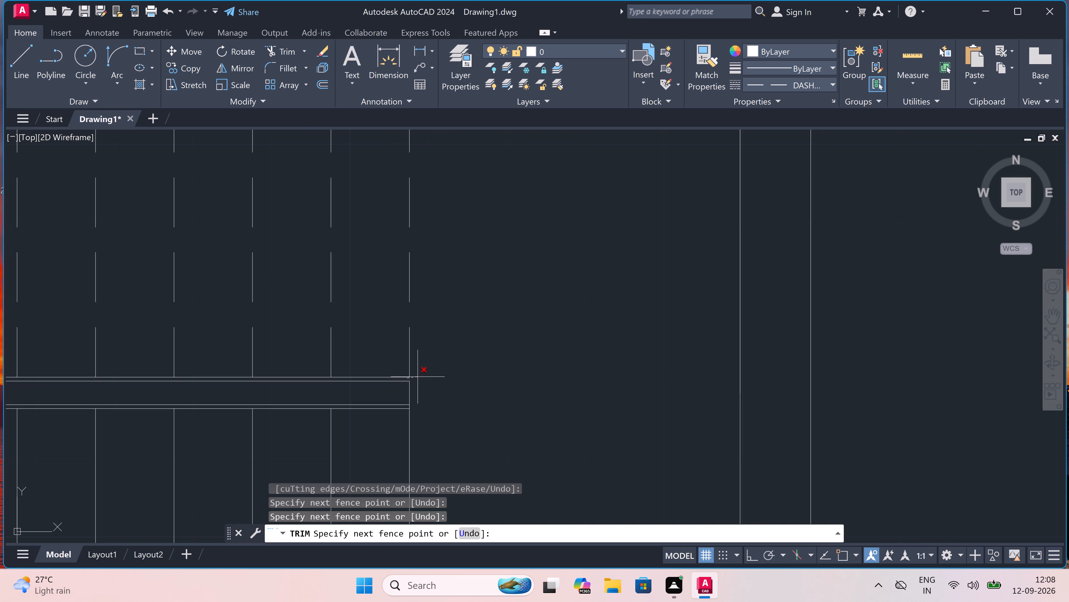
left_click(418, 377)
scroll(409, 400, "up", 4)
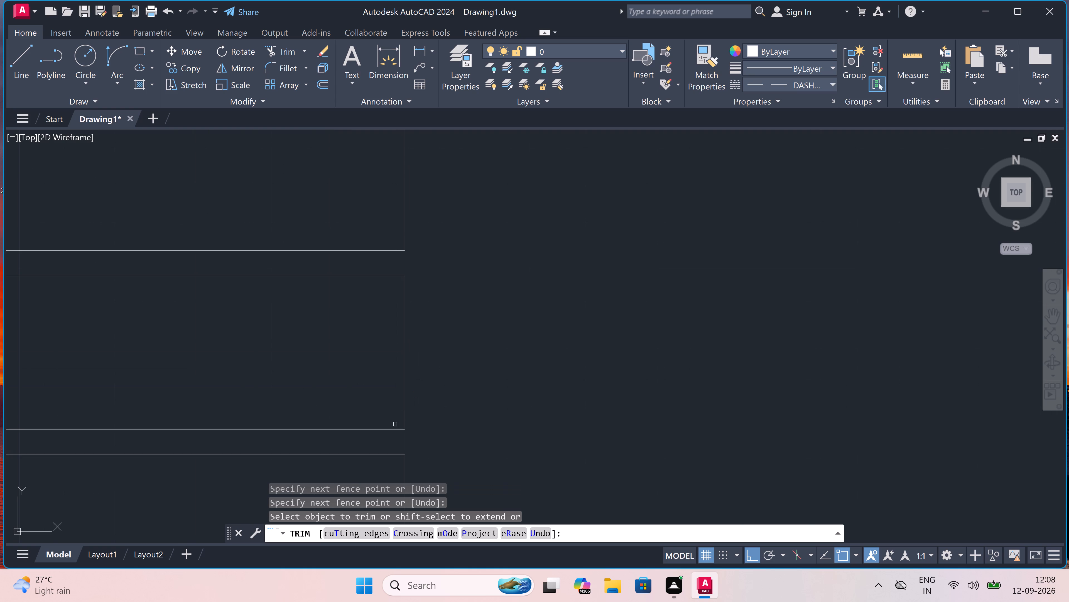
left_click_drag(383, 370, 399, 370)
double_click(504, 340)
scroll(400, 452, "up", 2)
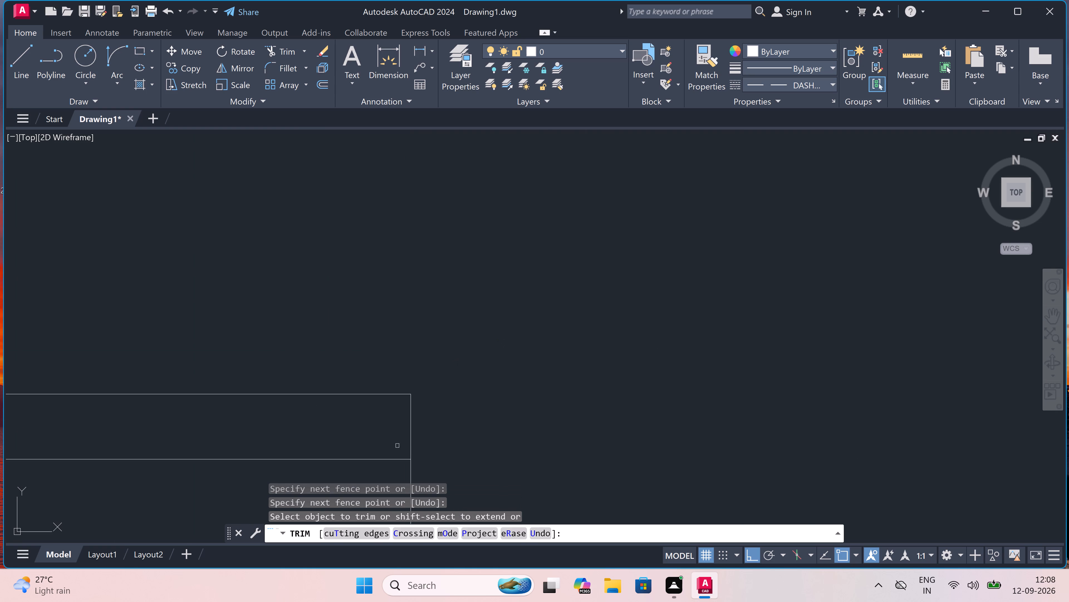
left_click_drag(395, 434, 411, 427)
double_click(499, 394)
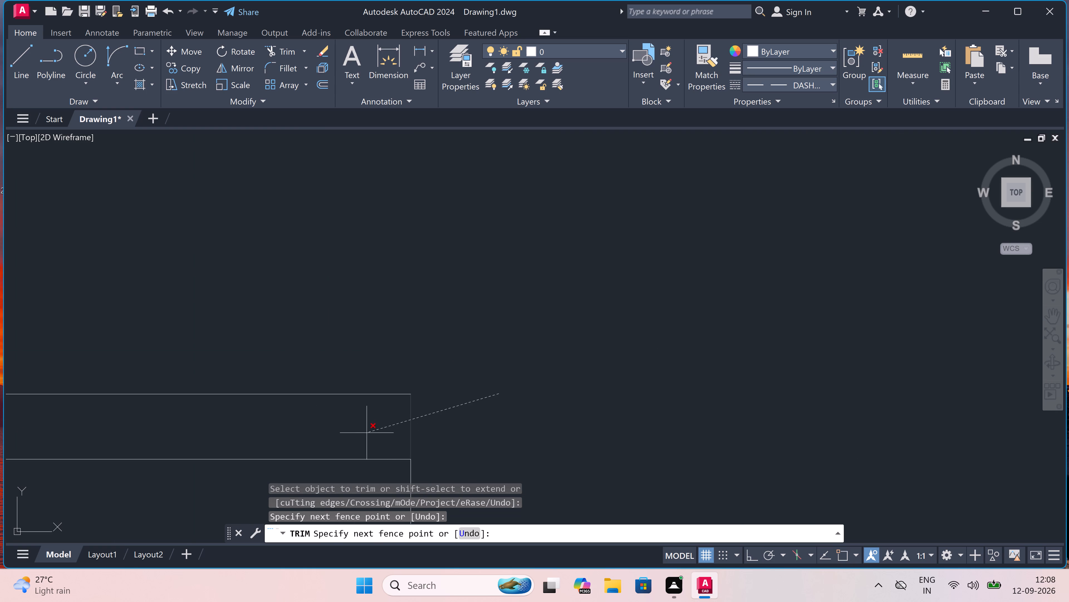
left_click(366, 433)
key("Escape")
Fillet the strip's two outer lines together to close its open end with a semicircle.
scroll(372, 356, "down", 2)
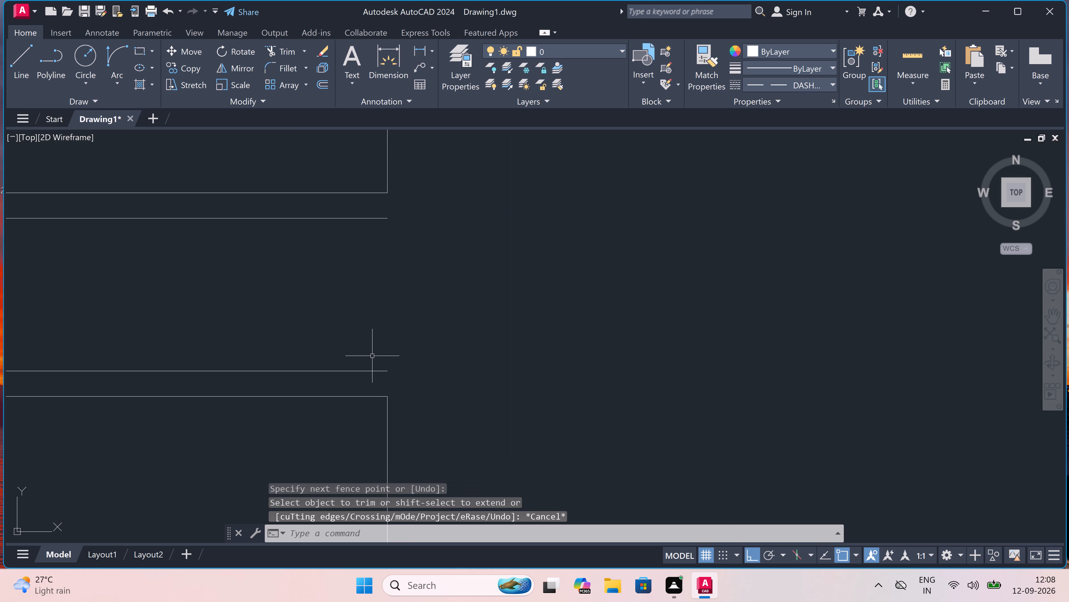
type("f")
key("space")
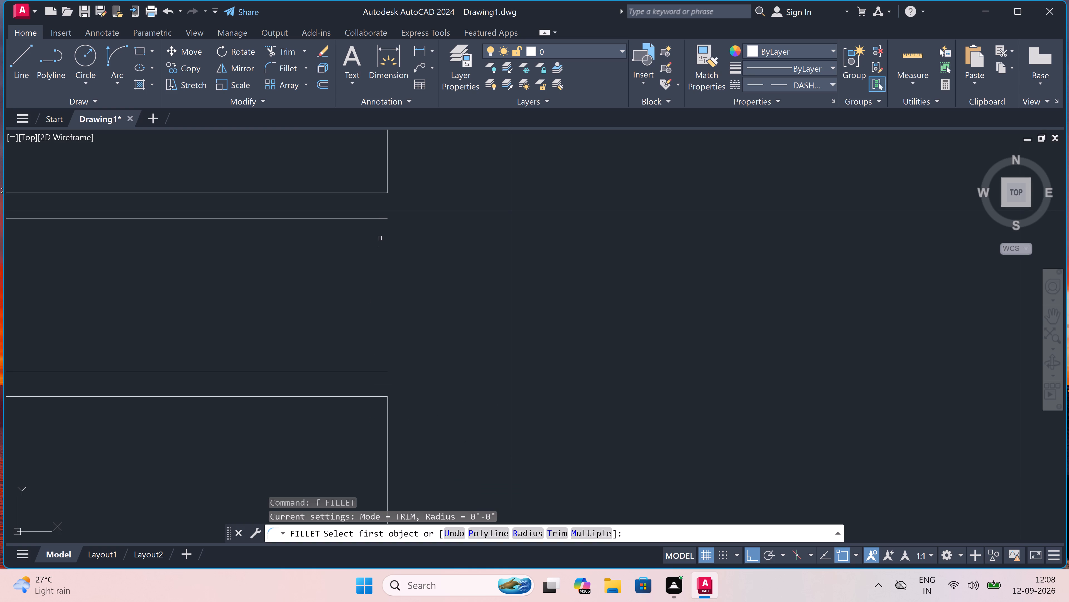
left_click(381, 193)
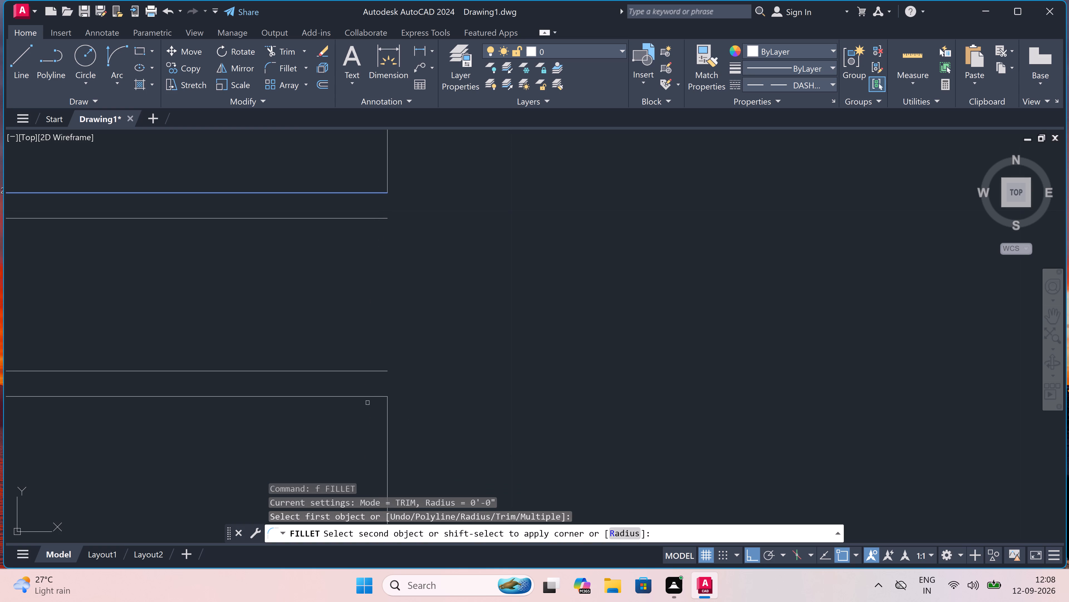
double_click(366, 397)
Fillet the strip's two inner lines together to form a matching inner semicircle at the same end.
key("f")
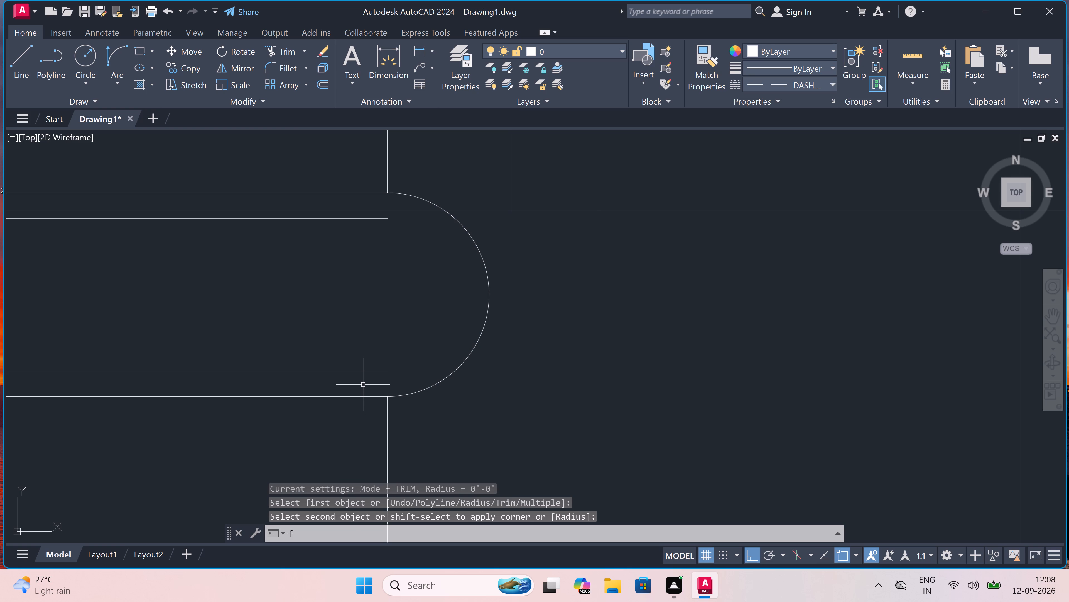
key("space")
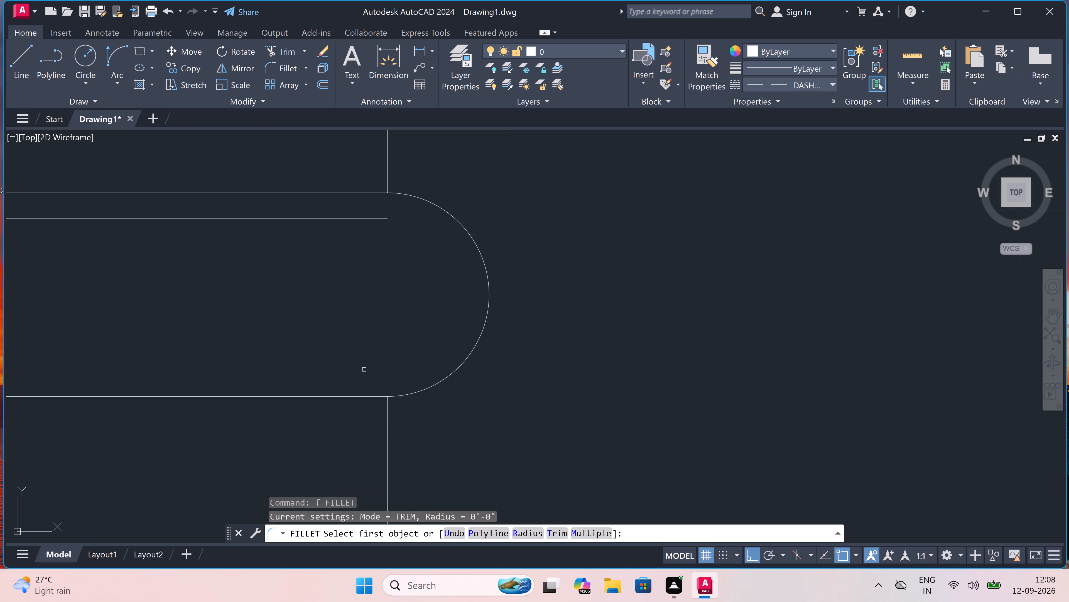
double_click(364, 372)
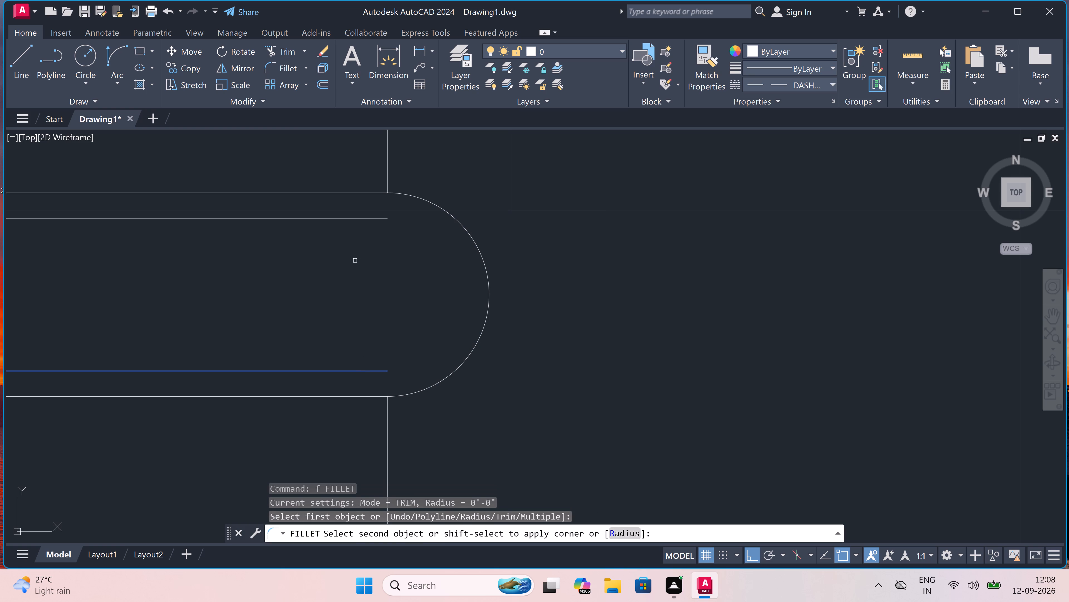
double_click(381, 220)
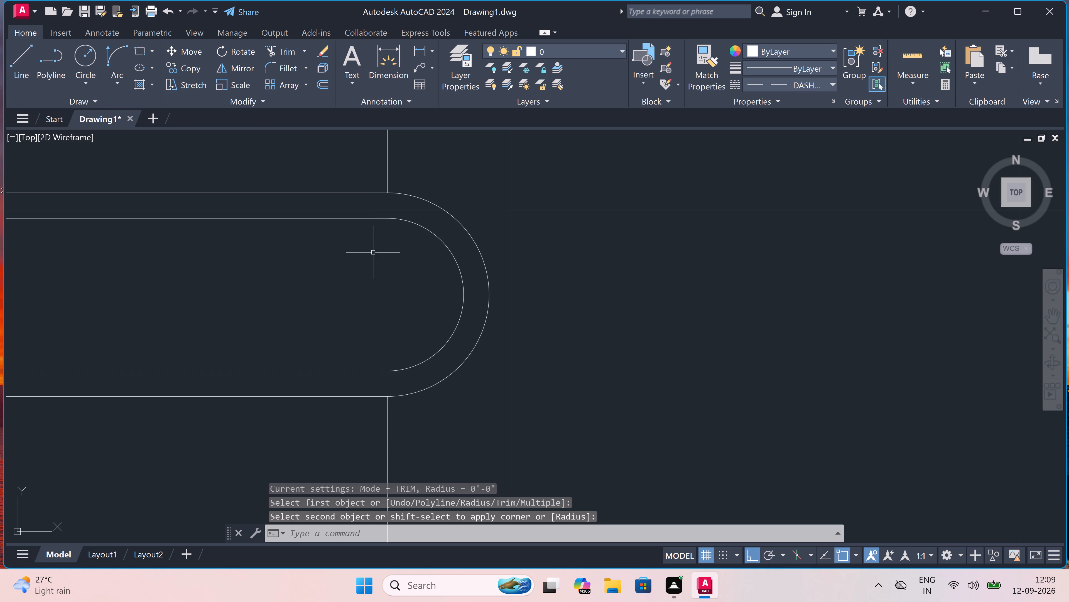
key("Escape")
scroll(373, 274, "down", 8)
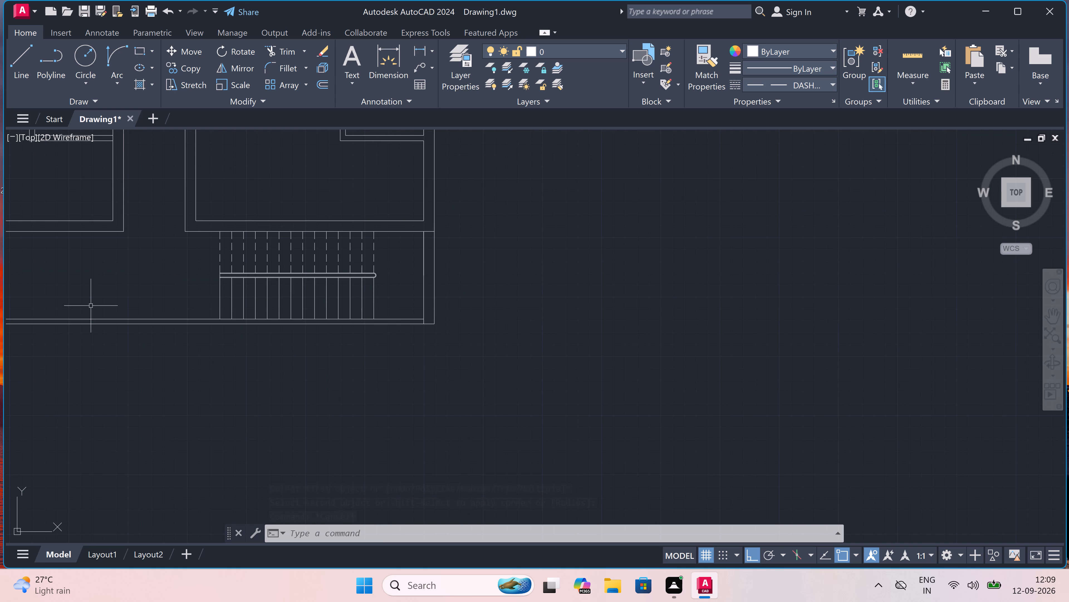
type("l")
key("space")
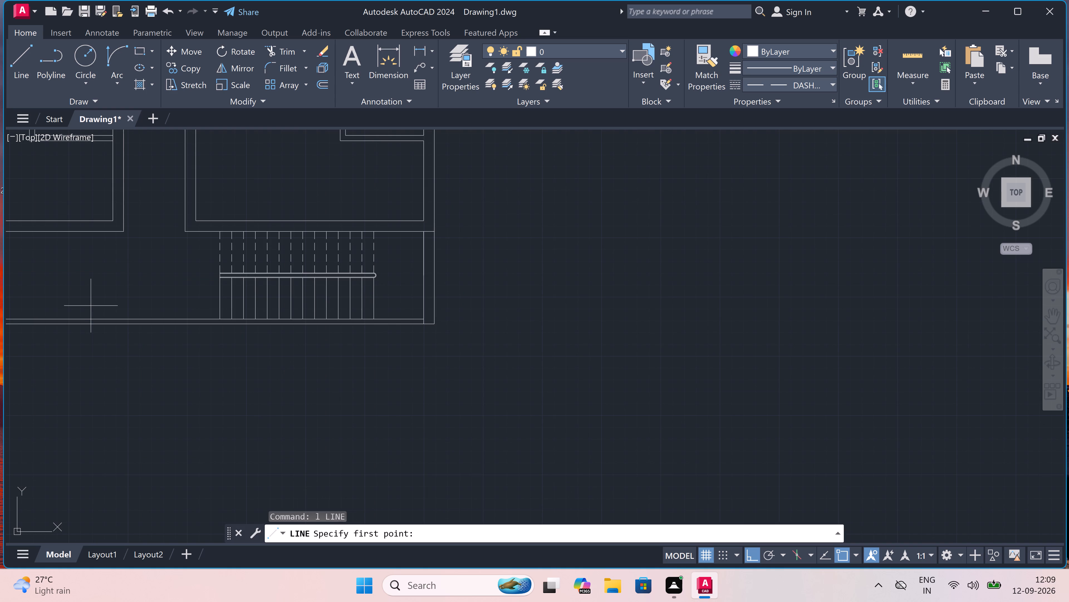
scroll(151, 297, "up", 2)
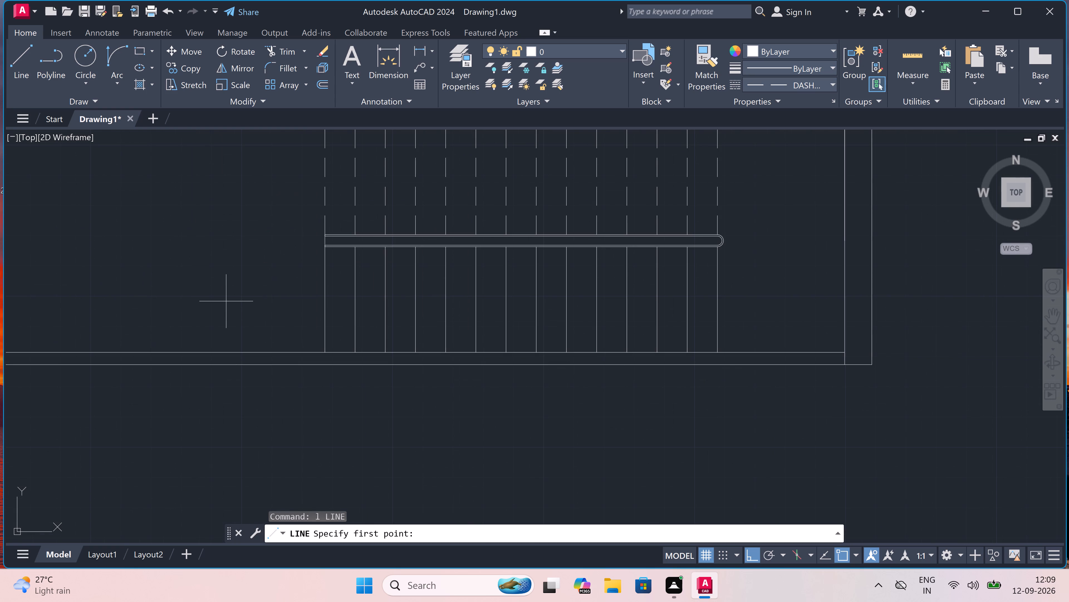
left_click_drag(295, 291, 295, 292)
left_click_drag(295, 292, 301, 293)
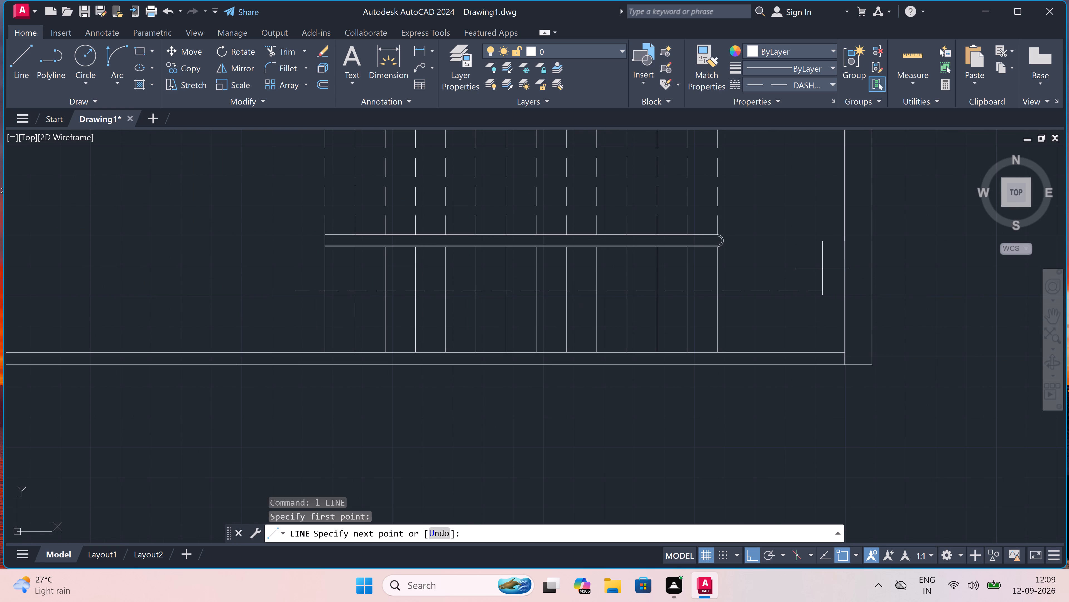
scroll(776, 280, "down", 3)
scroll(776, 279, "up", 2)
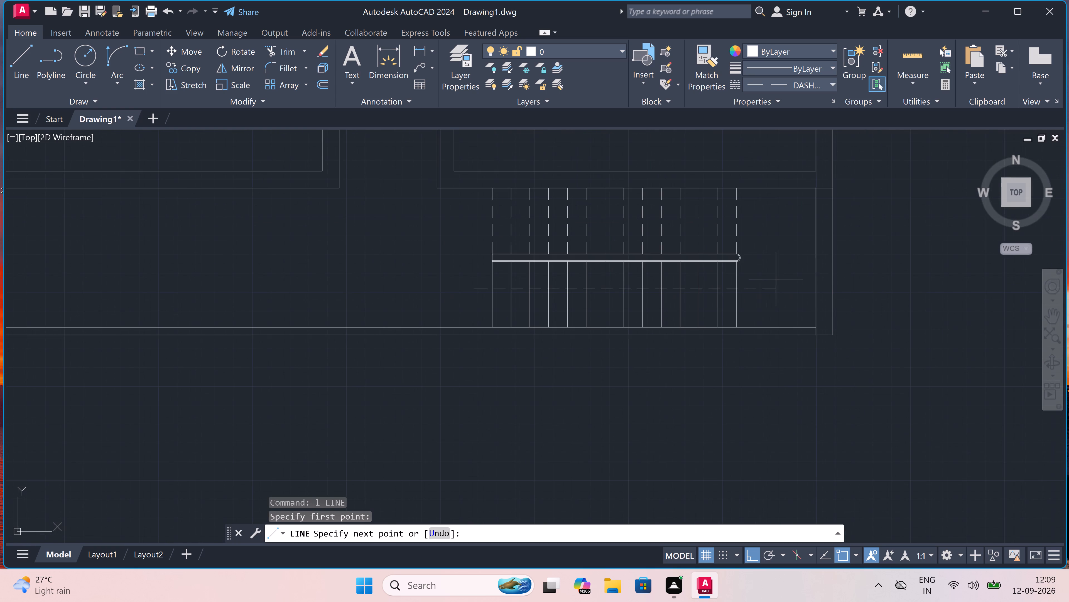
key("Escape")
Set the current linetype to ByLayer.
left_click(769, 82)
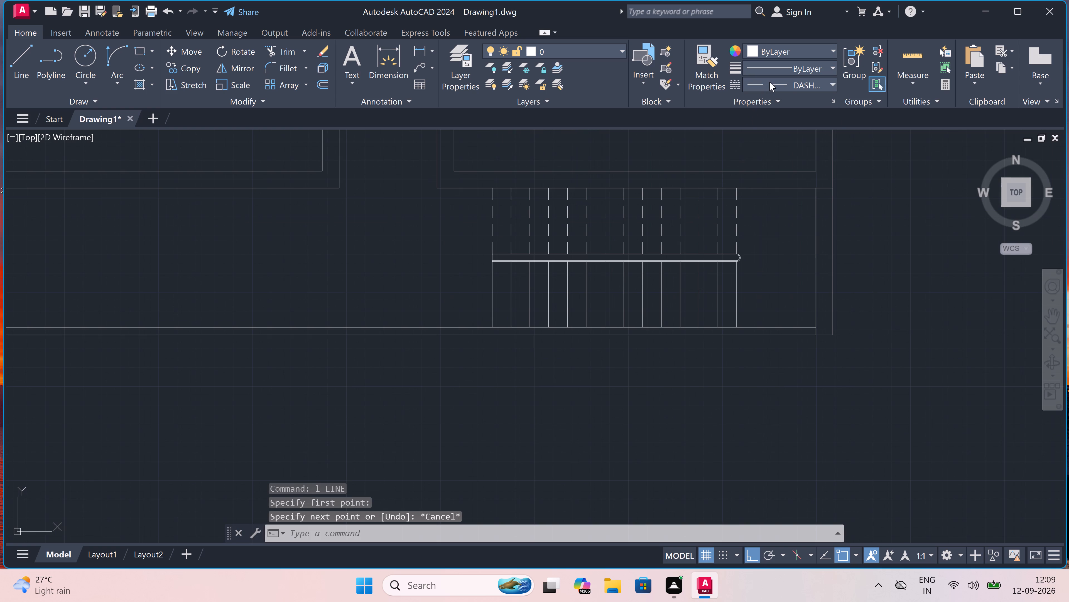
double_click(773, 94)
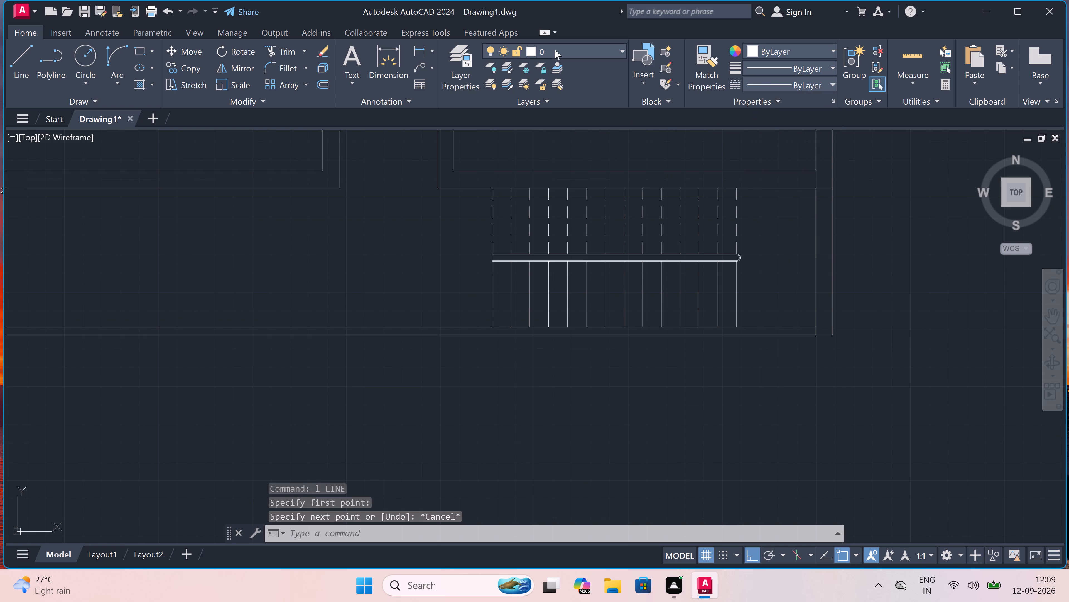
double_click(555, 50)
Draw a U-shaped direction line across the solid treads, around the strip's rounded end, and back to the fifth dashed line.
scroll(420, 246, "down", 2)
scroll(500, 275, "up", 2)
key("space")
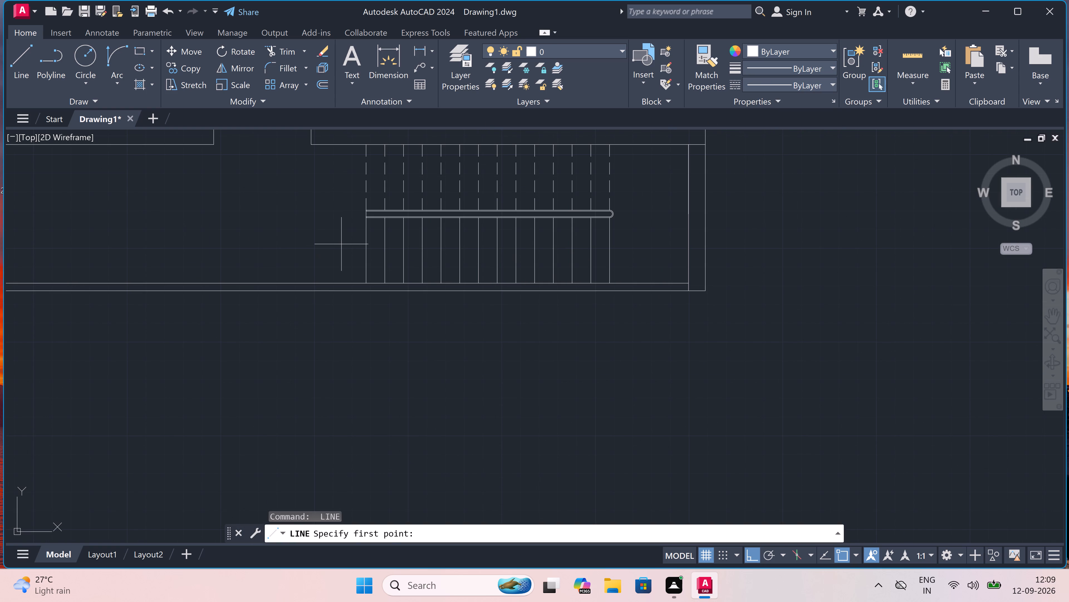
left_click_drag(341, 244, 347, 246)
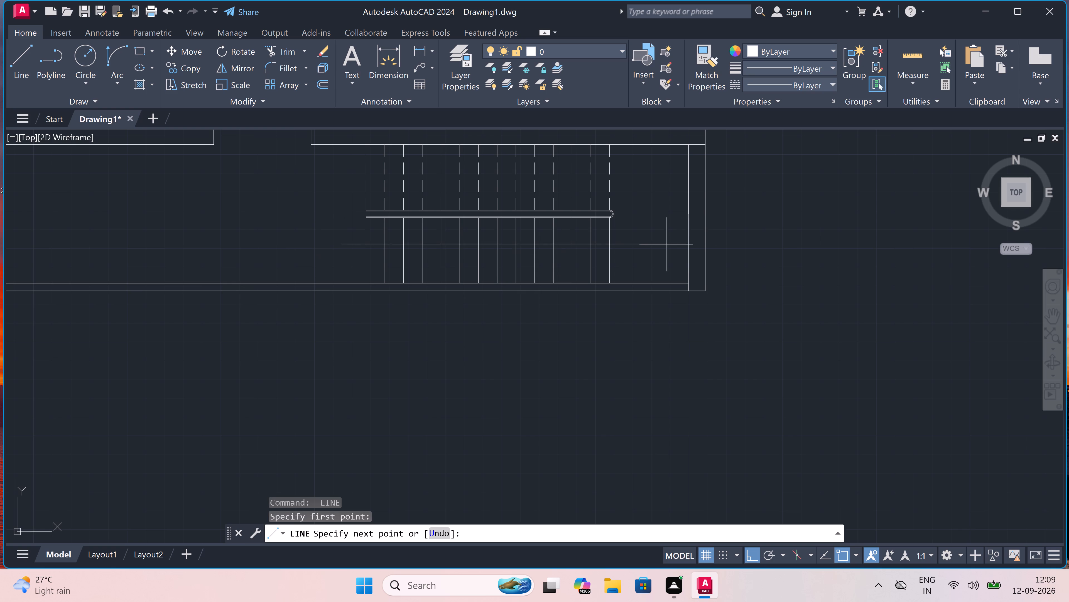
left_click(657, 244)
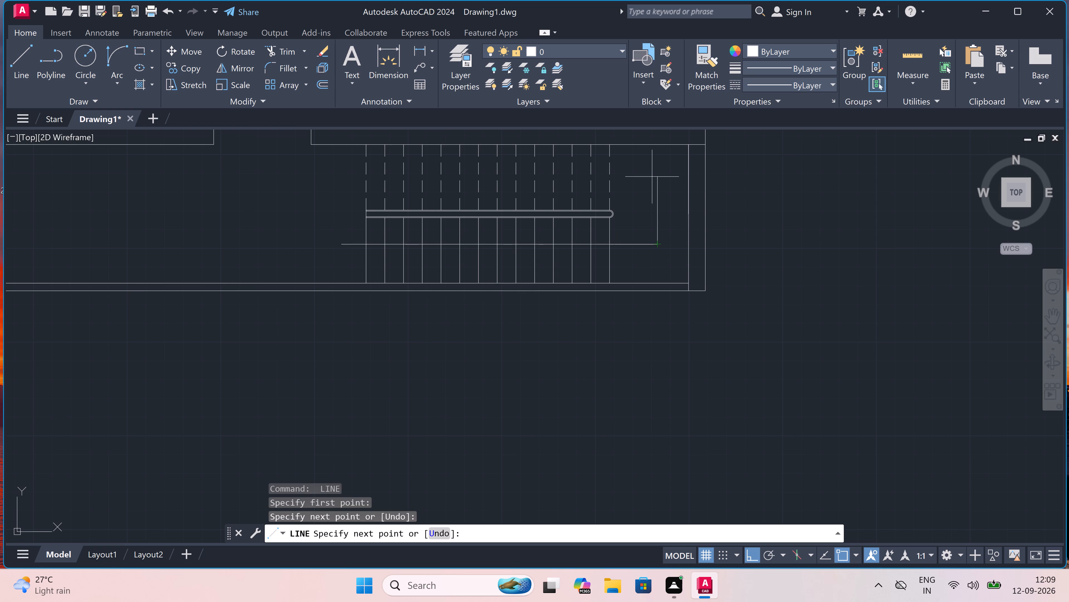
left_click(656, 173)
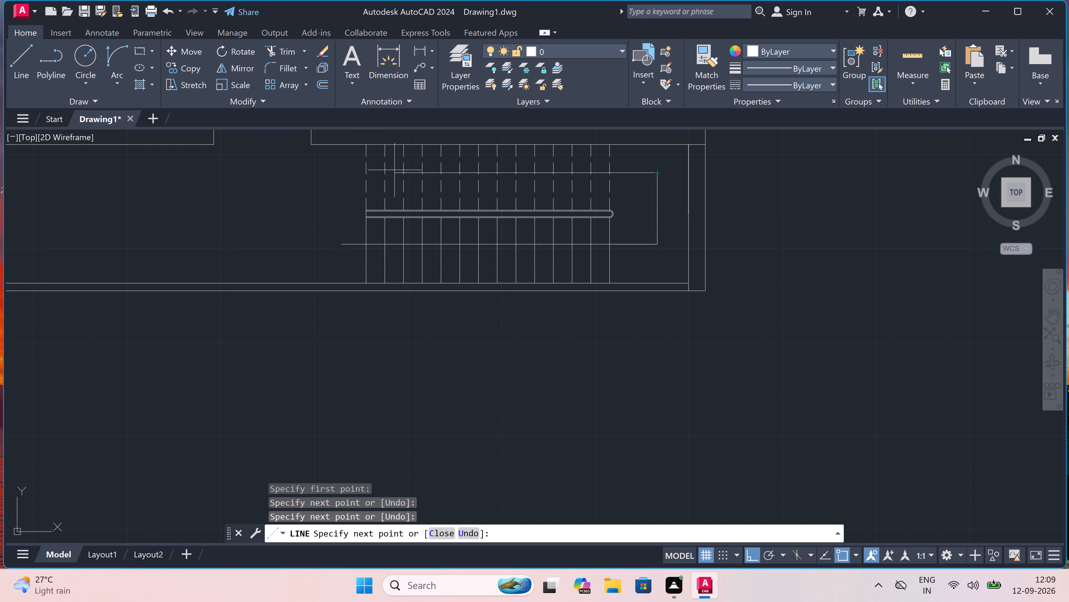
scroll(394, 170, "up", 2)
scroll(531, 181, "up", 3)
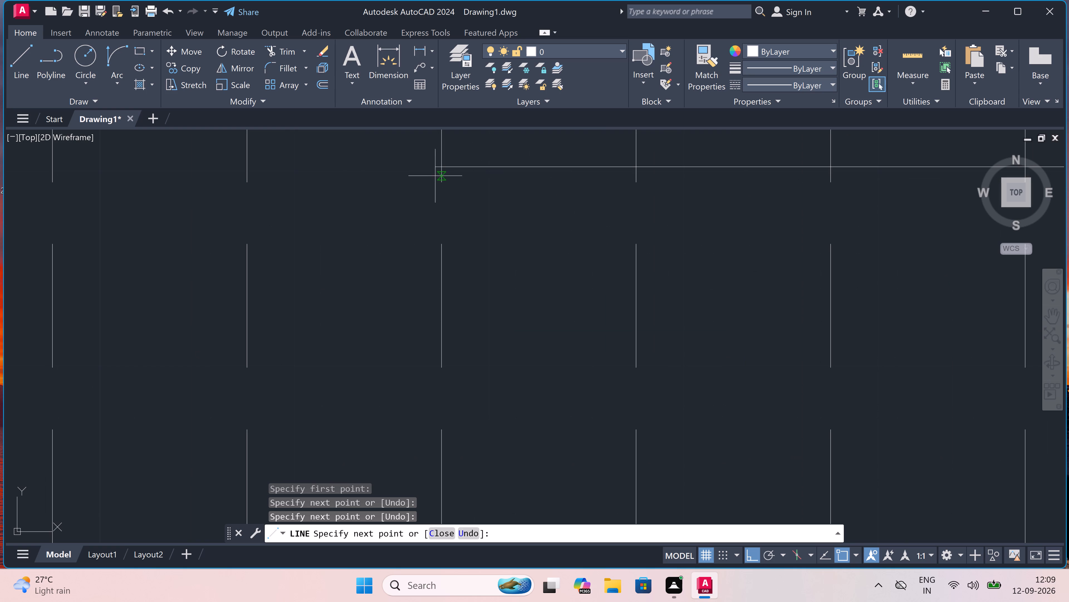
double_click(440, 168)
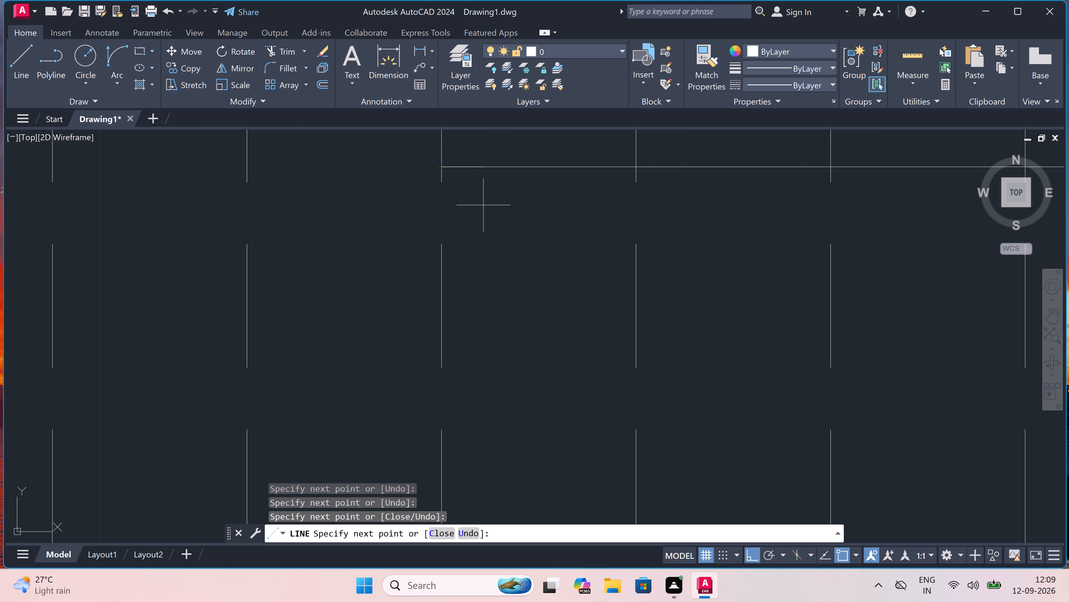
Draw a triangular arrowhead at the direction line's end on the dashed treads, with its base on the adjacent dashed line.
key("F8")
scroll(568, 216, "down", 3)
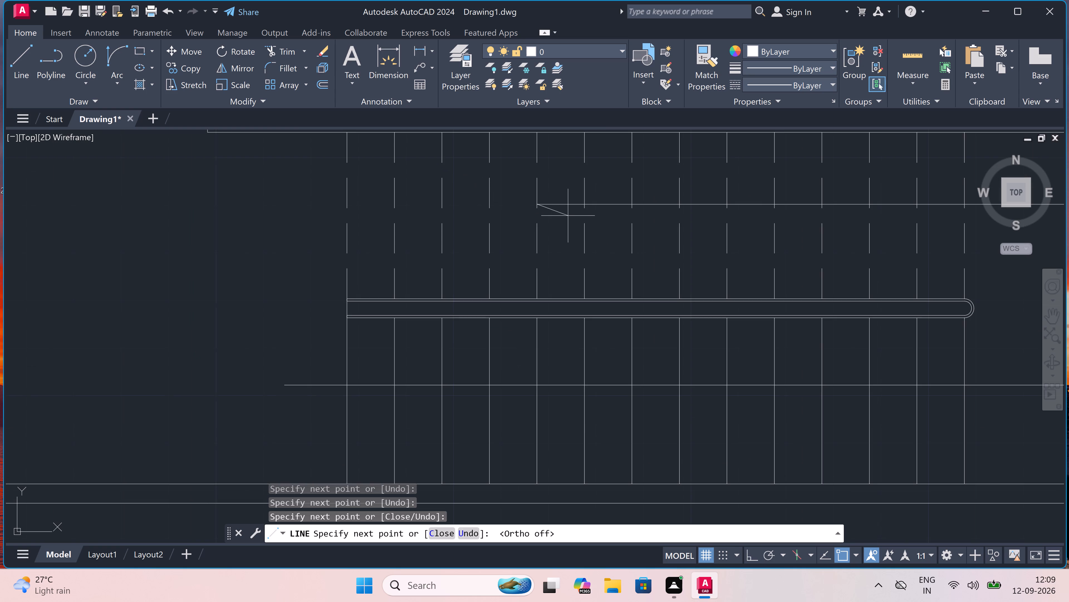
scroll(580, 216, "up", 3)
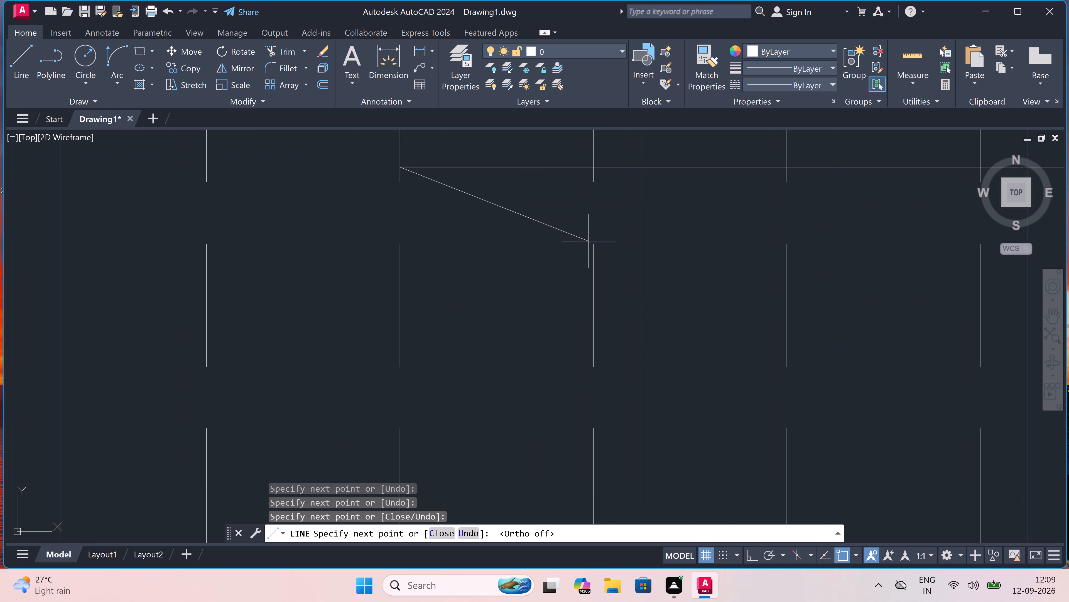
left_click(595, 247)
key("F8")
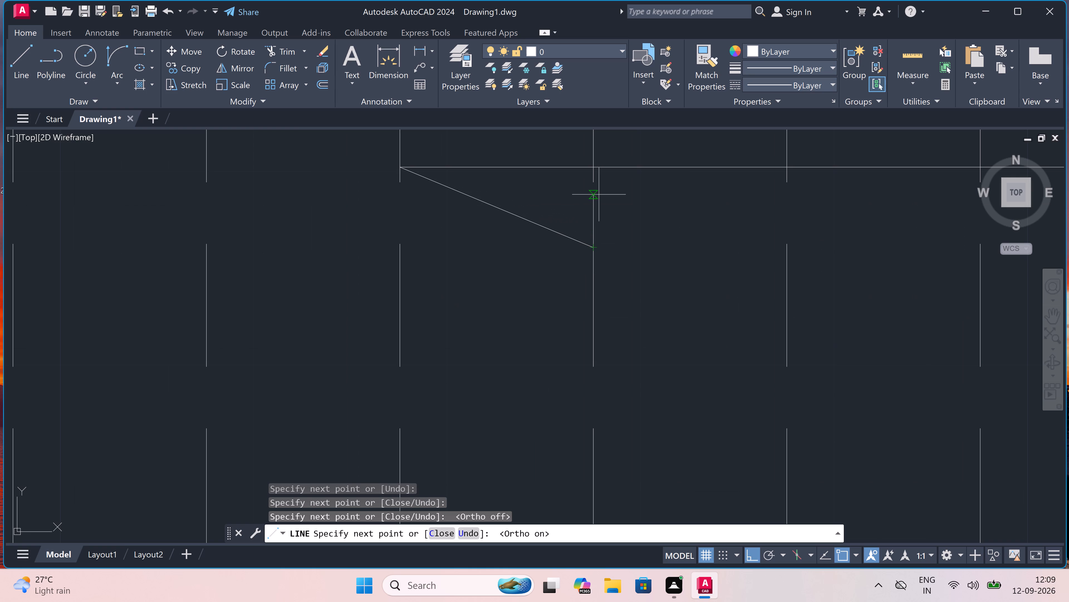
scroll(599, 189, "down", 2)
scroll(599, 160, "up", 2)
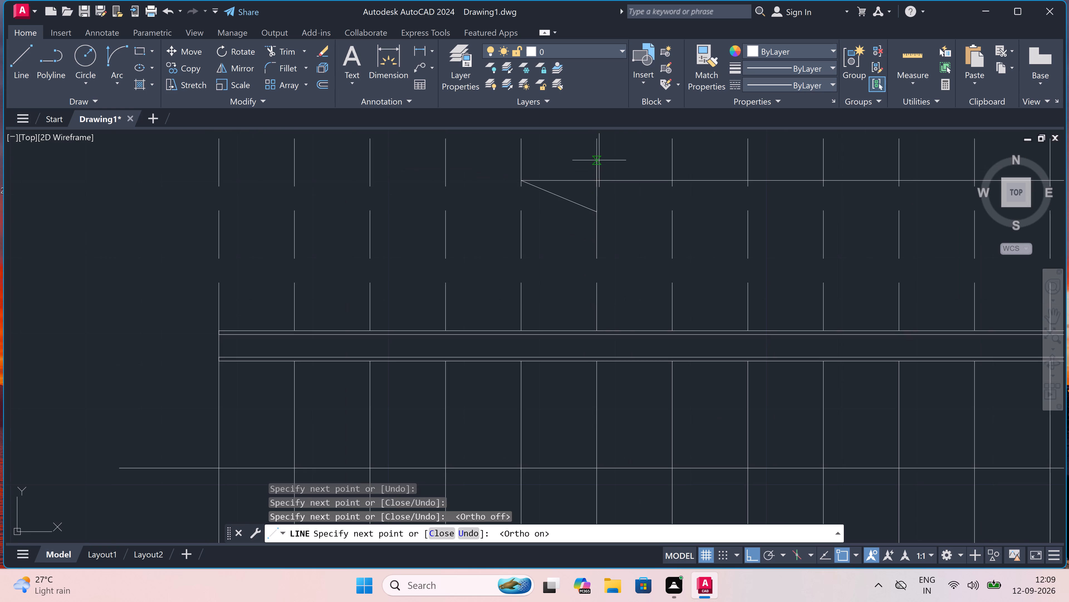
scroll(599, 160, "up", 1)
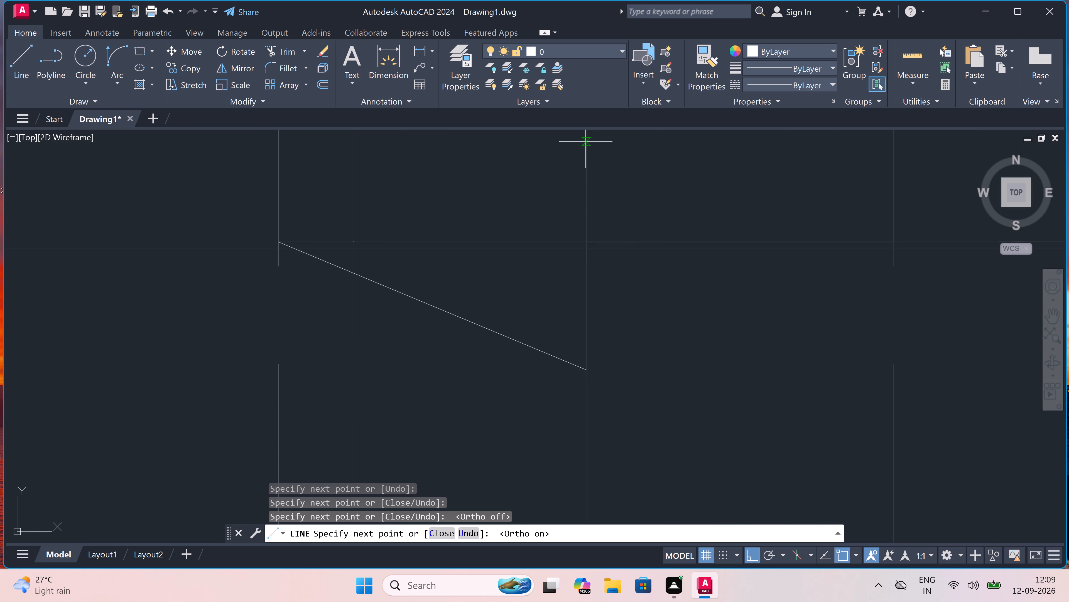
double_click(585, 141)
key("F8")
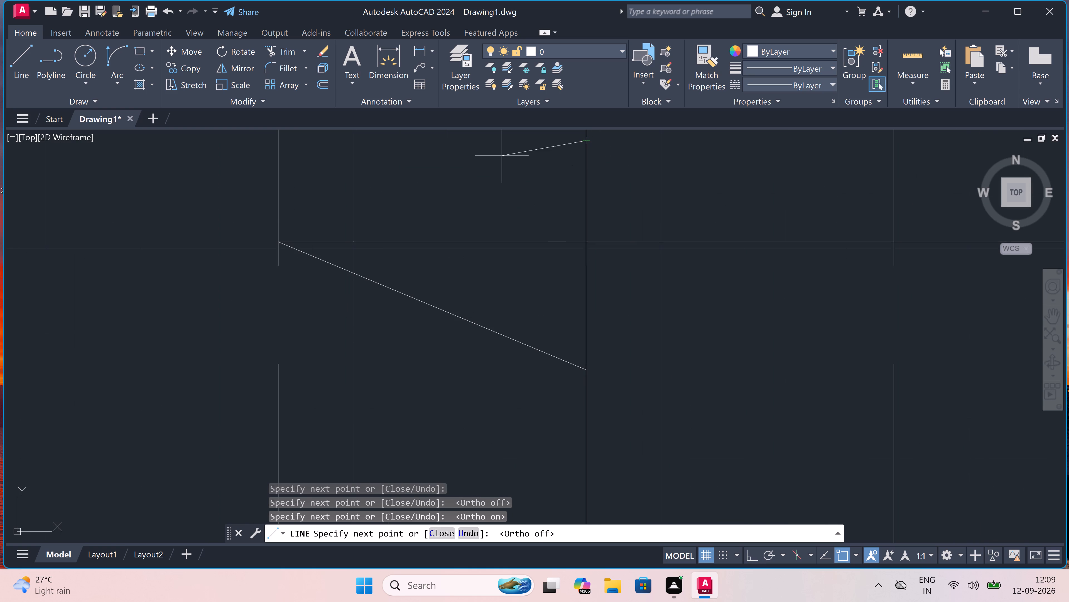
left_click(288, 241)
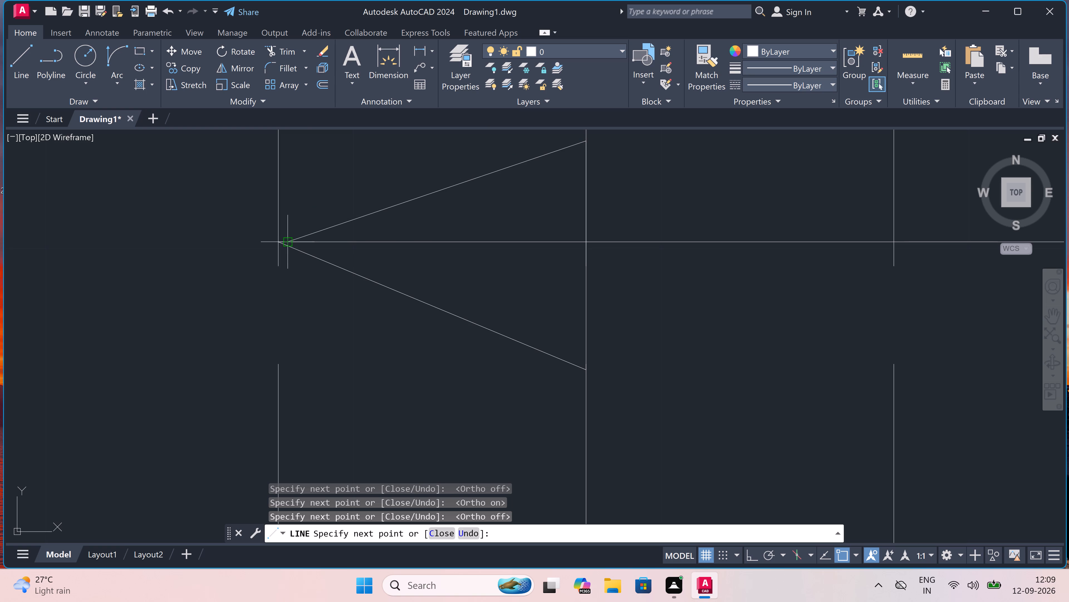
key("Escape")
Trim away the part of the direction line that runs inside the arrowhead.
type("tr")
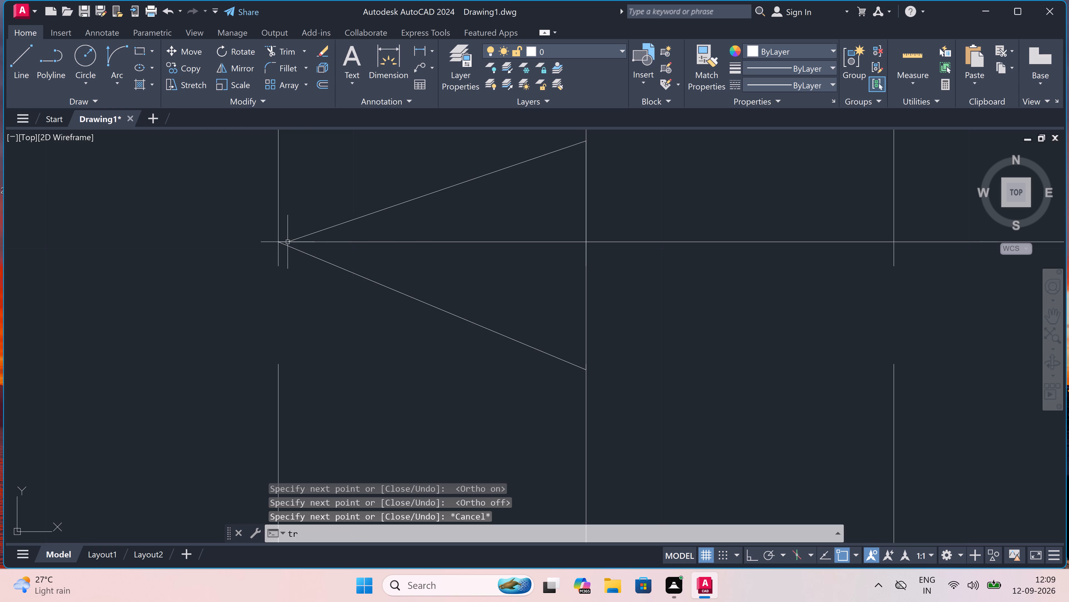
key("space")
left_click(402, 254)
left_click(432, 225)
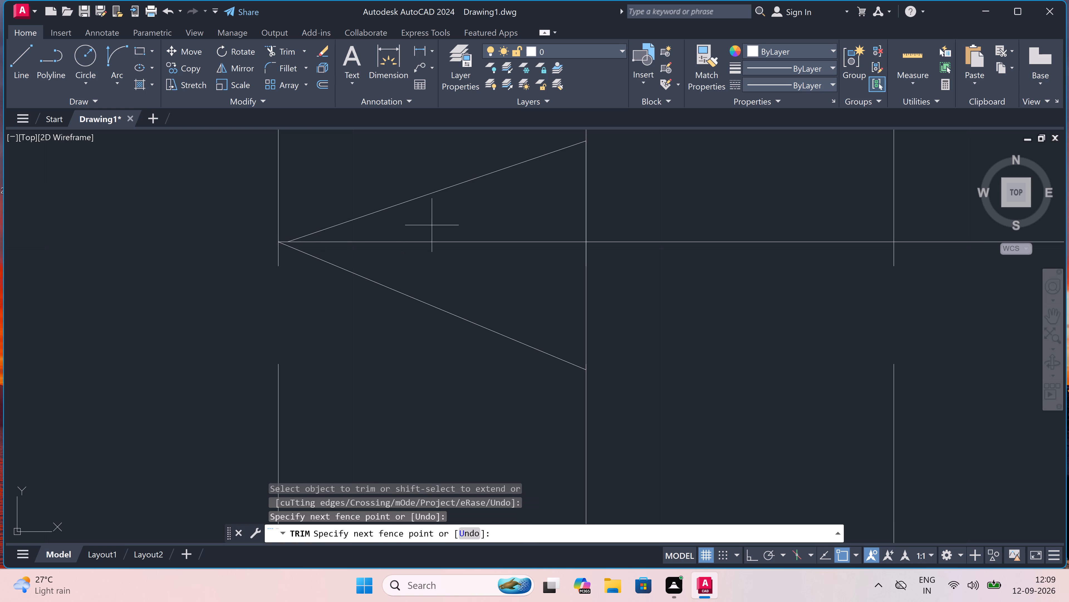
double_click(435, 257)
key("Escape")
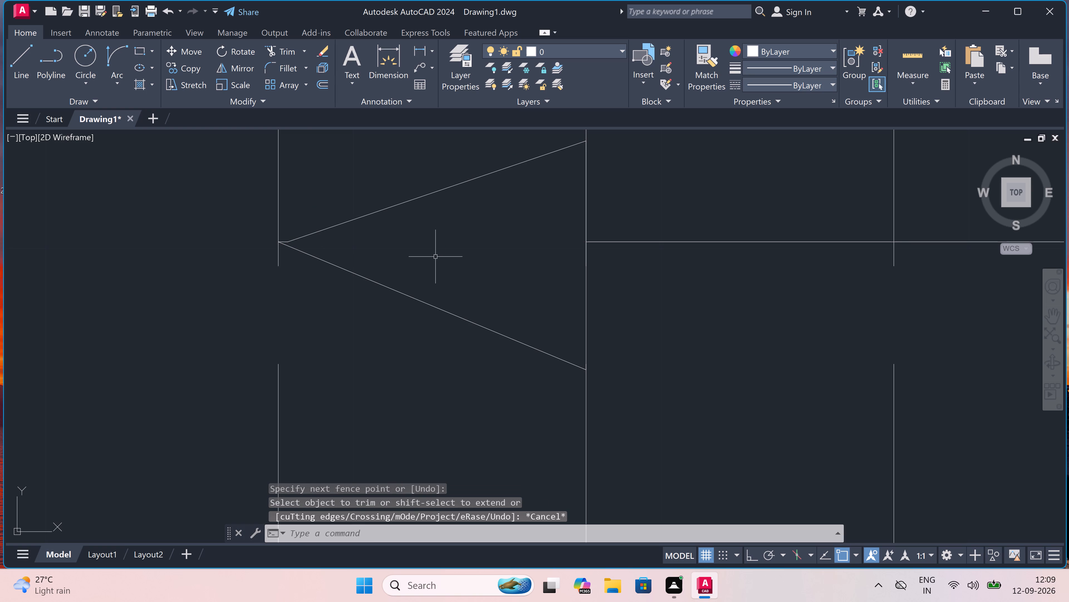
Examine the whole floor plan, from the bottom staircase up to the top units.
scroll(435, 257, "down", 7)
scroll(304, 296, "down", 2)
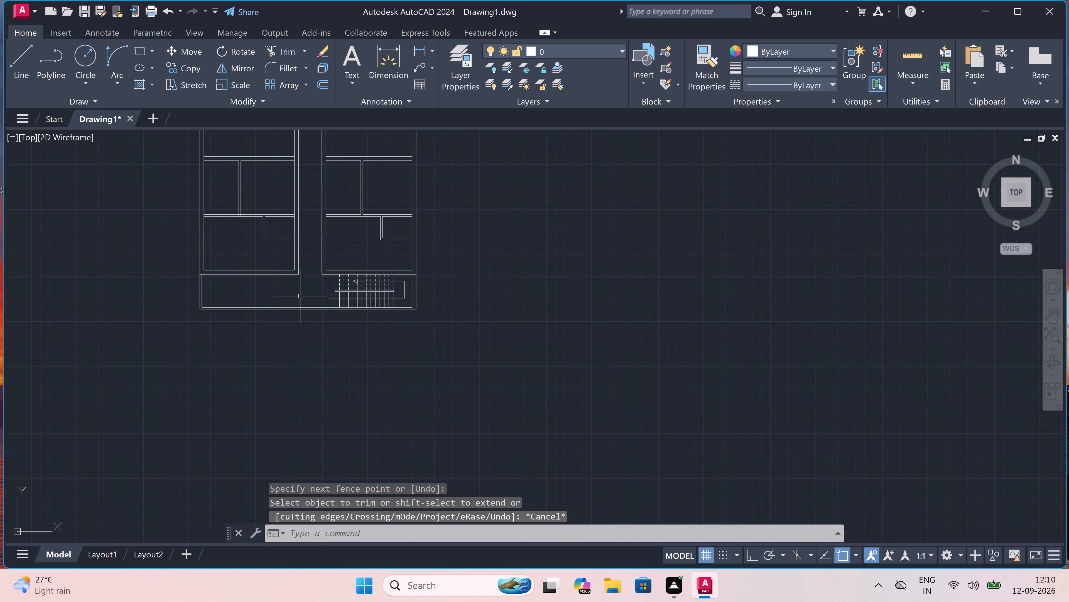
scroll(100, 274, "up", 2)
scroll(100, 275, "down", 2)
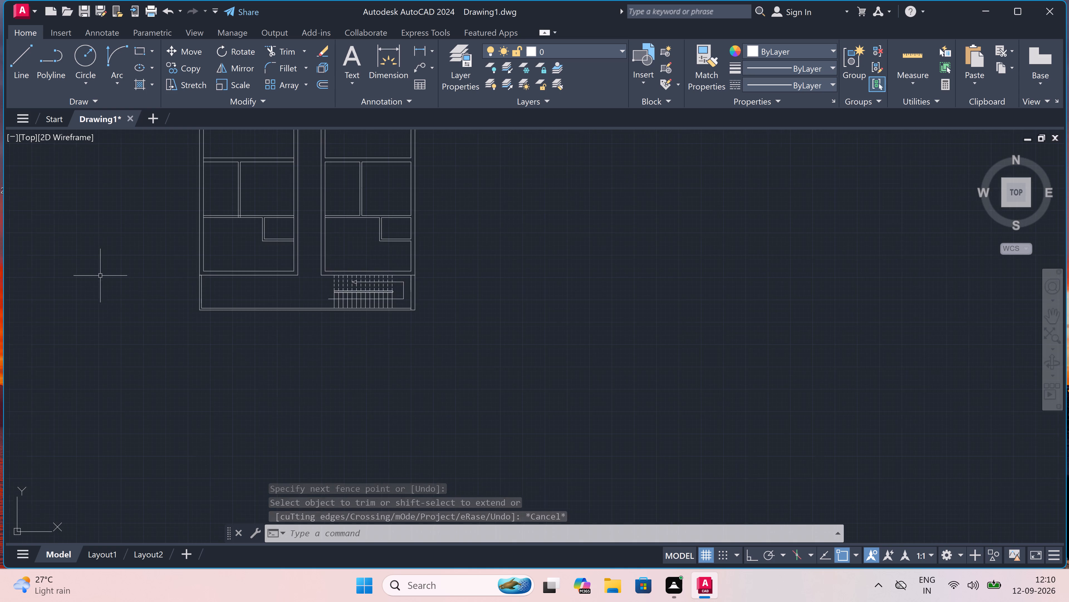
scroll(100, 277, "down", 4)
scroll(84, 231, "up", 4)
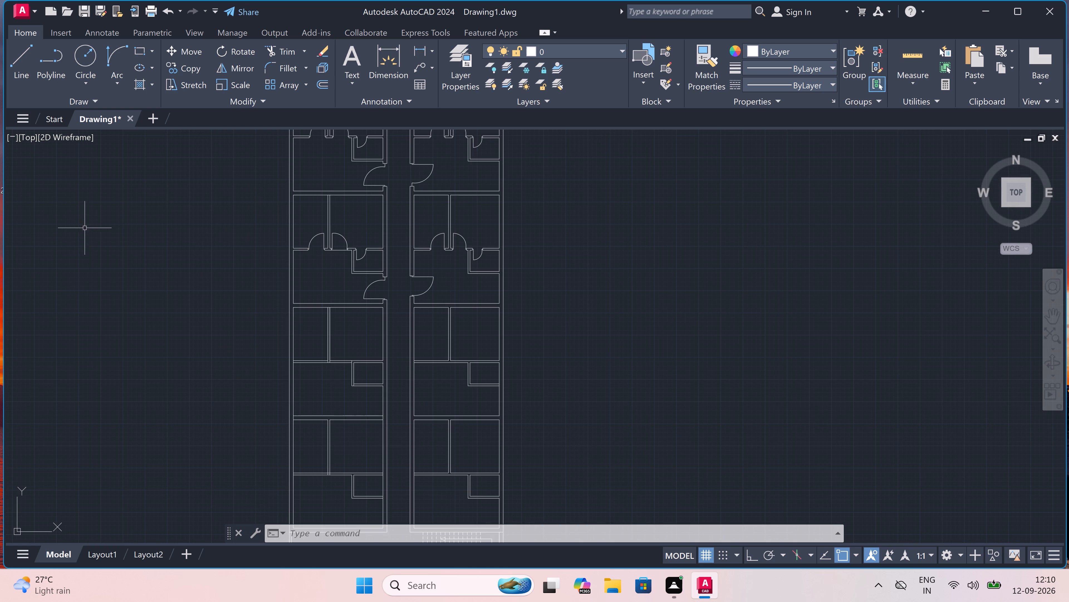
scroll(103, 221, "down", 2)
scroll(105, 224, "up", 1)
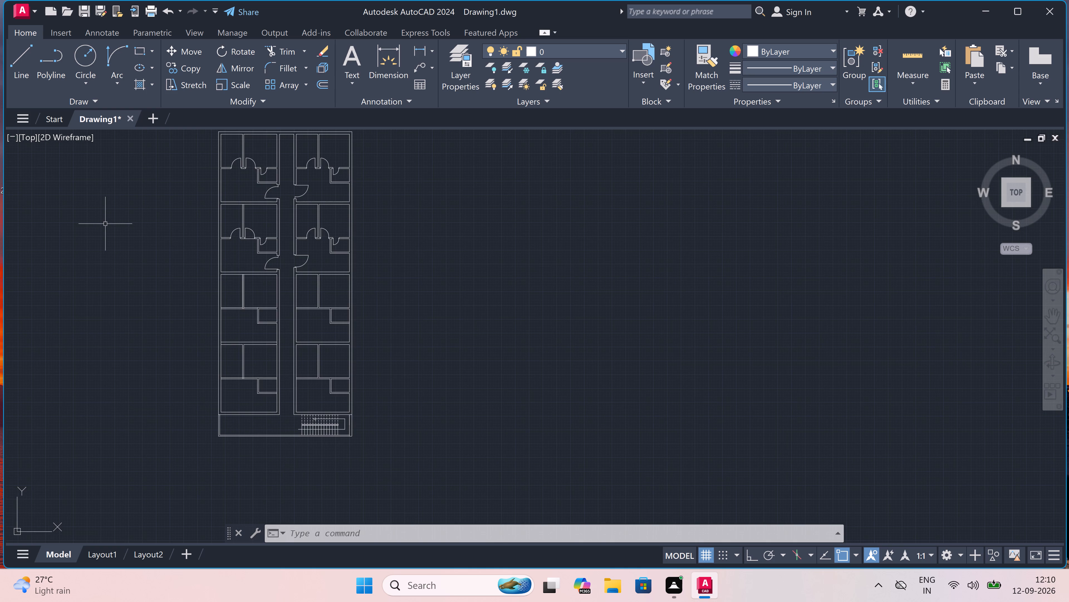
scroll(106, 226, "down", 2)
scroll(101, 182, "up", 2)
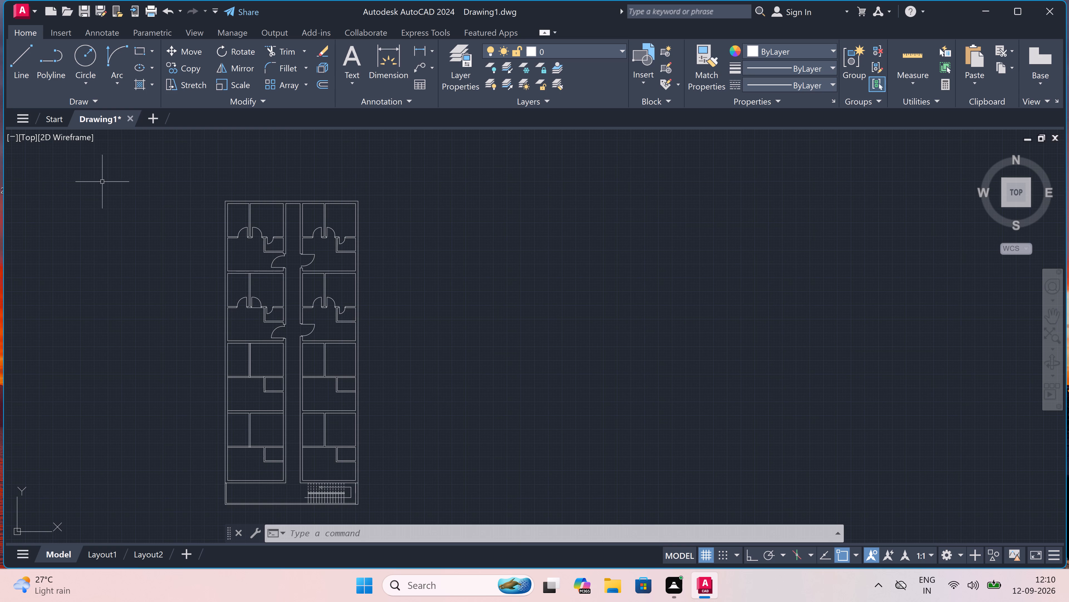
Draw a 5' window in the top exterior wall of the top-left unit's wider room, with jamb lines and a mid-wall centre line.
scroll(214, 225, "up", 3)
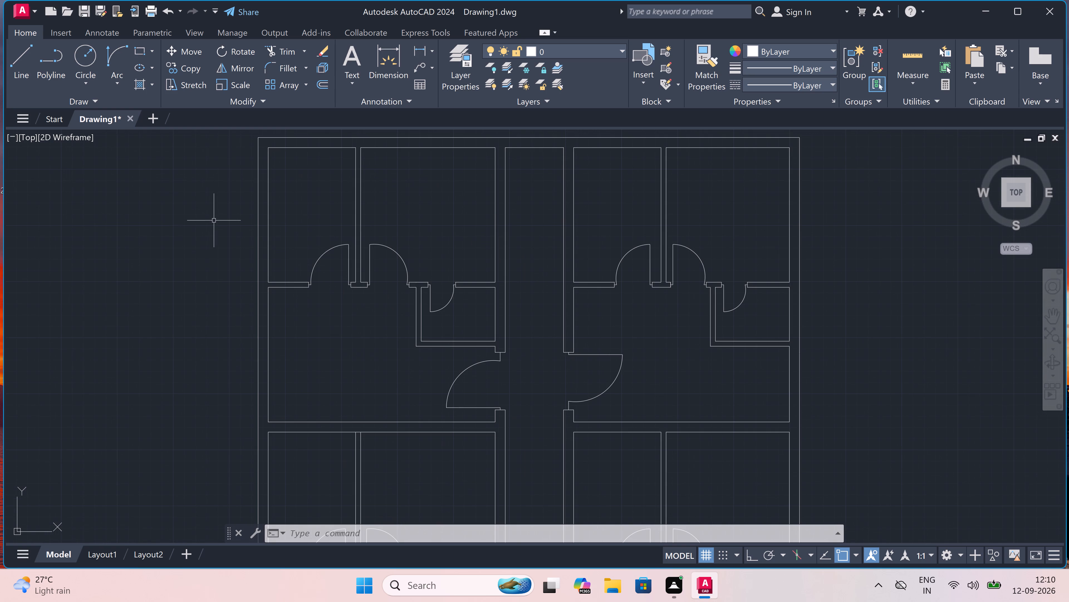
scroll(217, 220, "down", 2)
scroll(236, 189, "up", 1)
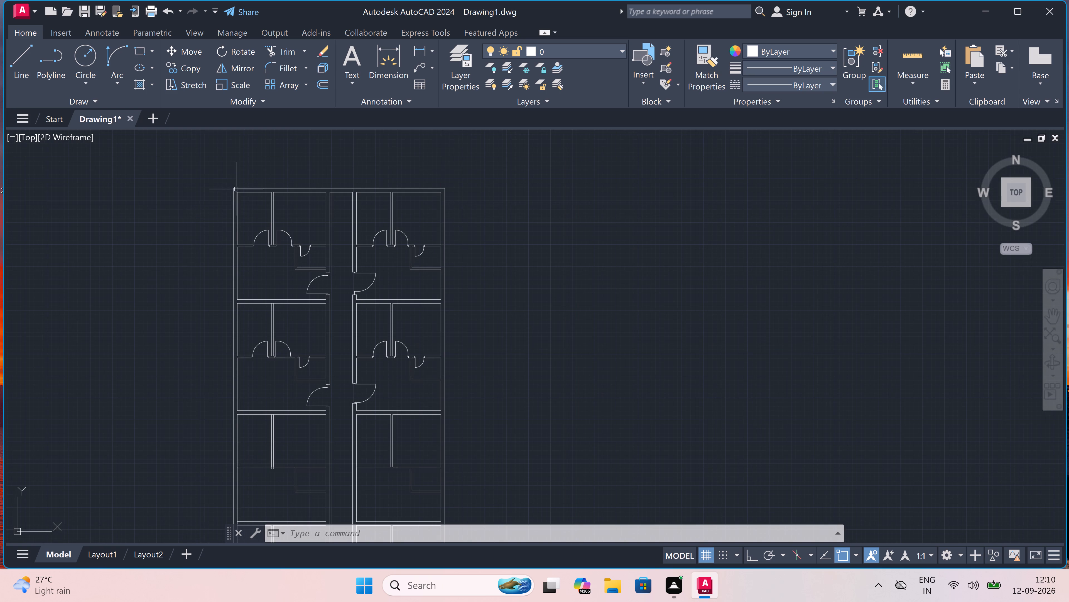
scroll(236, 189, "up", 3)
scroll(327, 165, "up", 1)
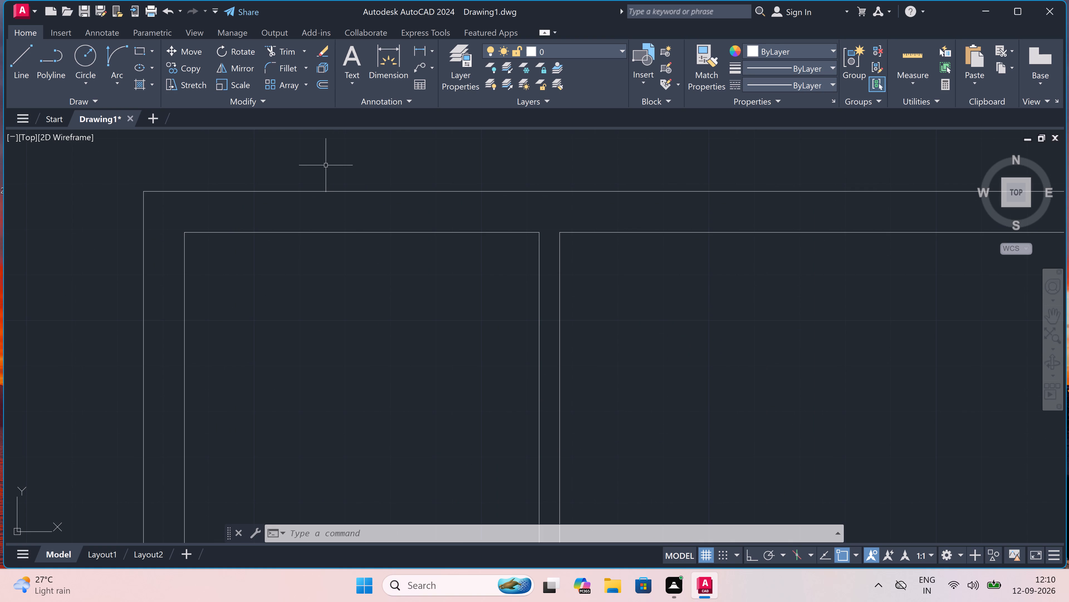
type("l")
key("space")
scroll(320, 165, "down", 1)
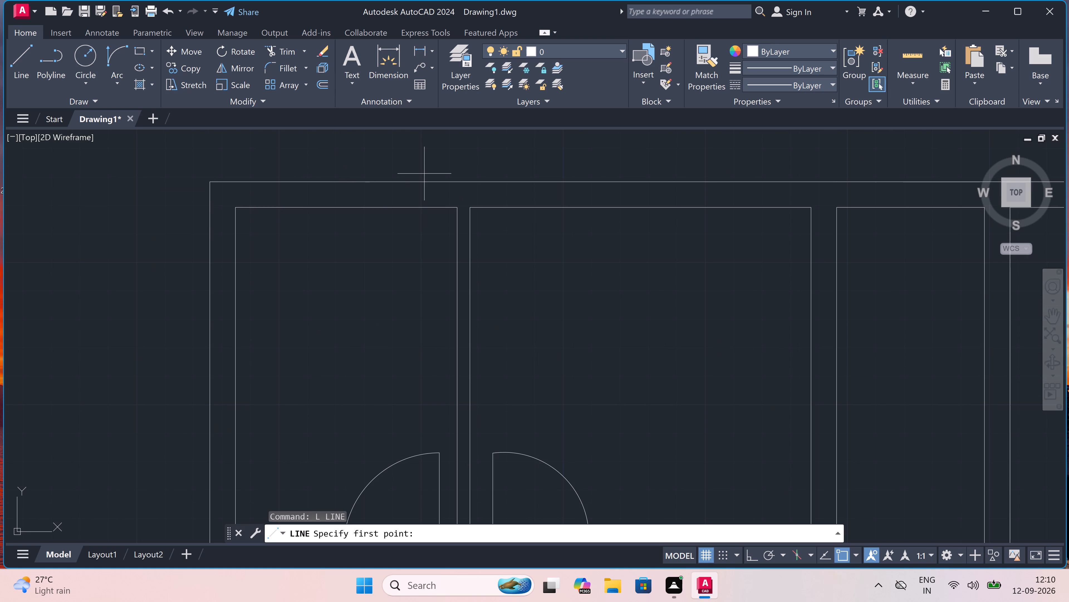
left_click(556, 185)
scroll(562, 216, "down", 3)
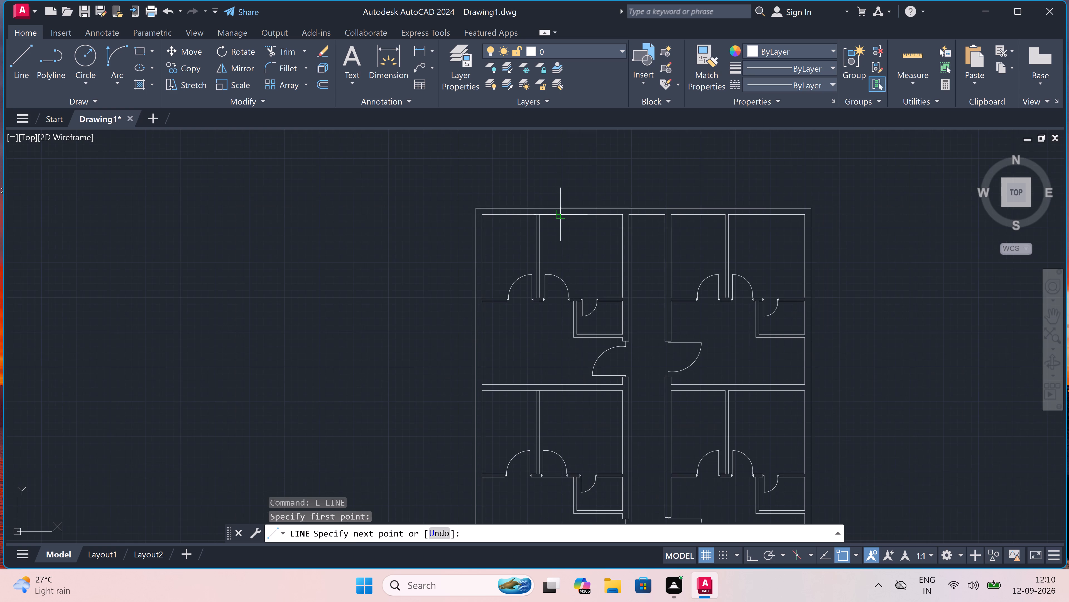
scroll(562, 216, "up", 4)
key("F8")
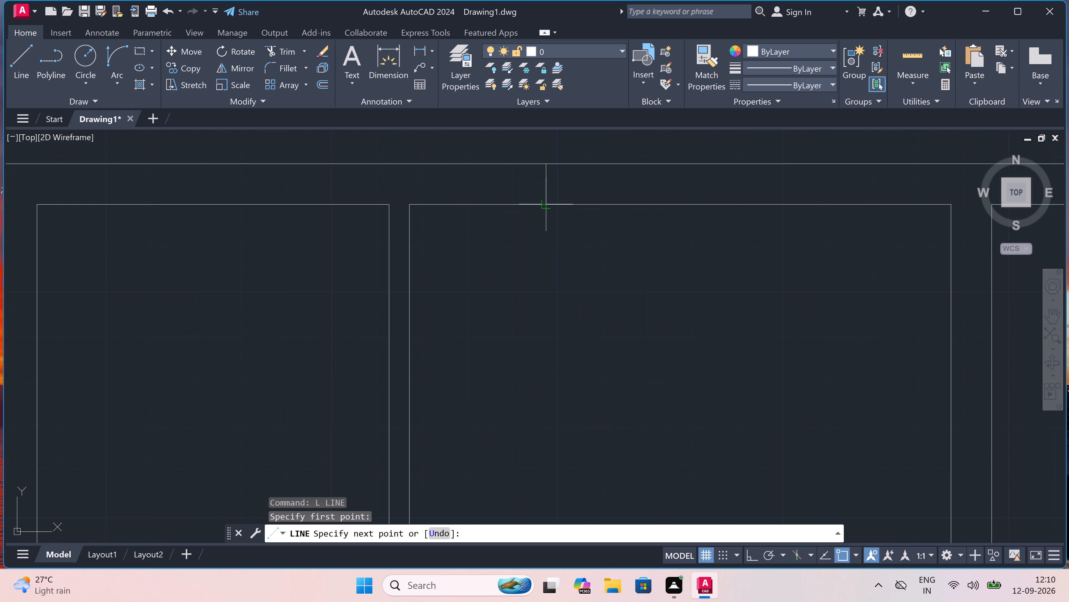
left_click(548, 207)
left_click_drag(547, 187, 550, 187)
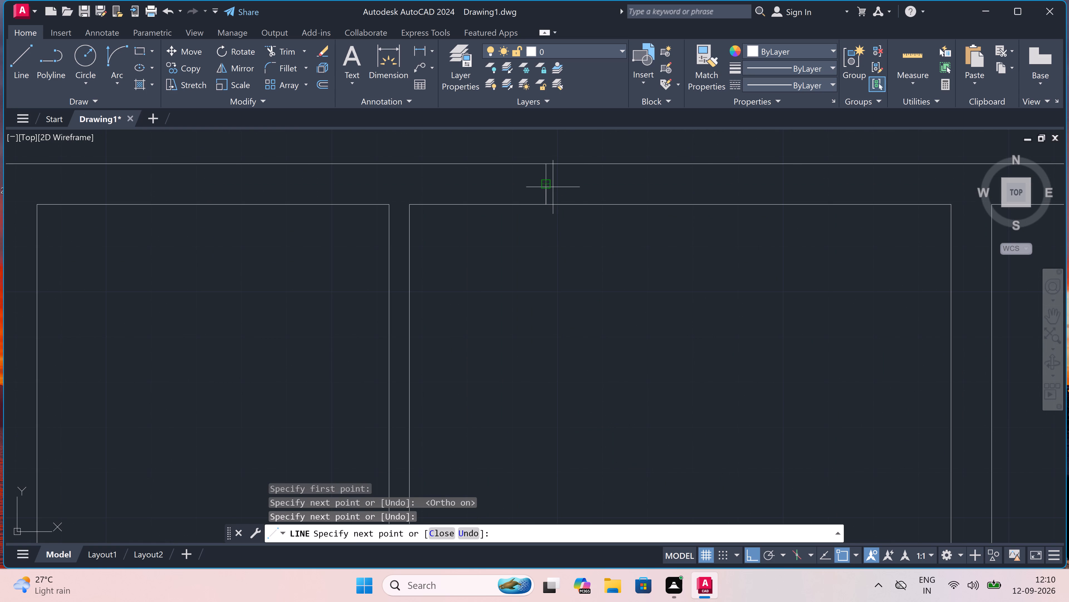
key("F5")
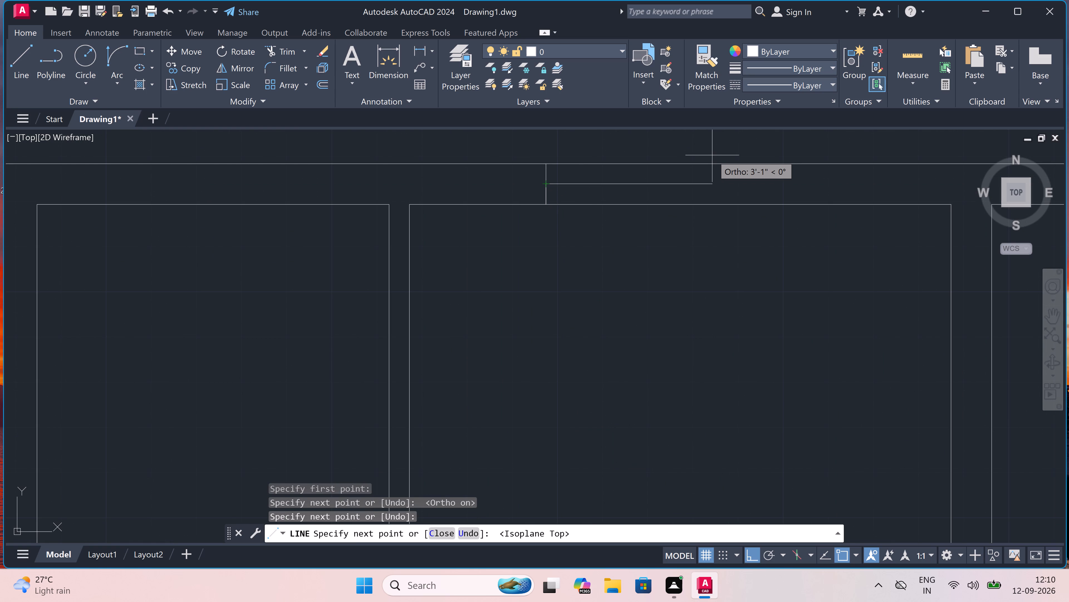
type("'")
key("space")
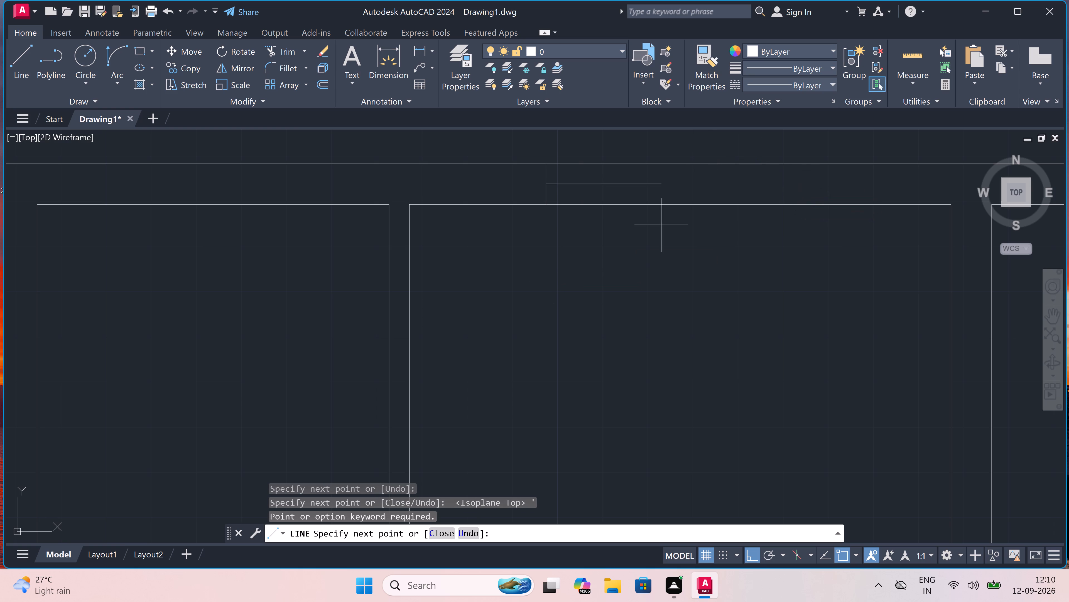
type("5'")
key("space")
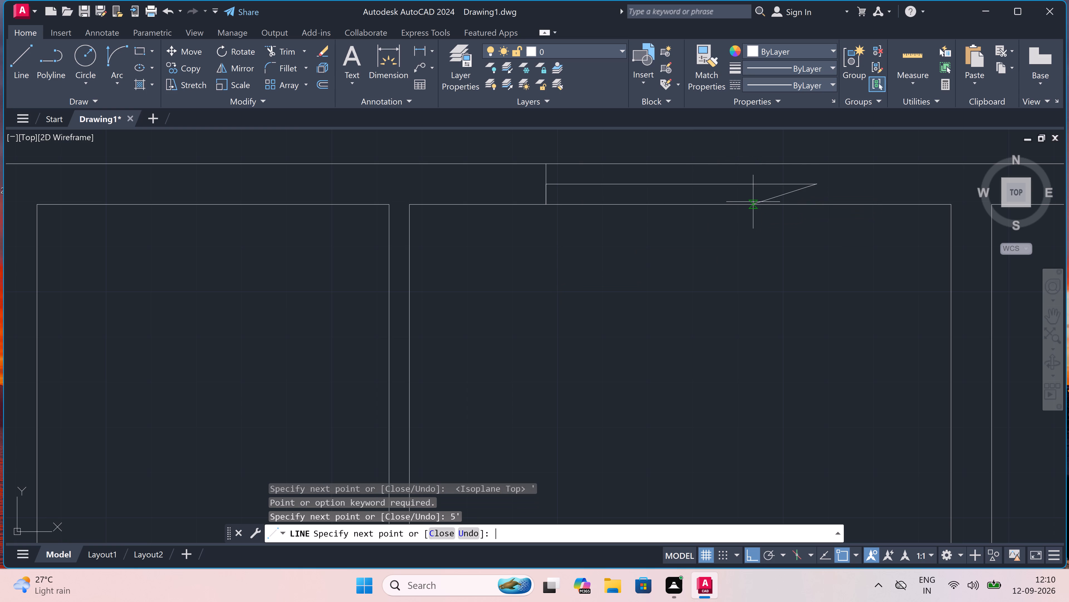
left_click(816, 162)
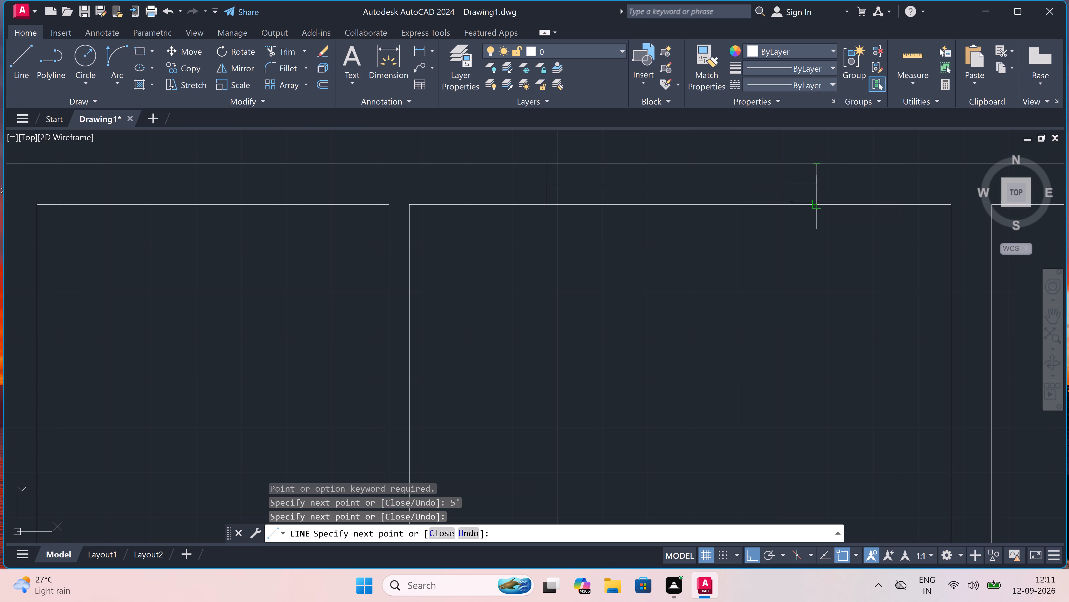
left_click(817, 203)
key("Escape")
Draw a 3' window in the left exterior wall of the top-left unit's corner room, with jamb lines and a mid-wall centre line.
scroll(817, 204, "down", 4)
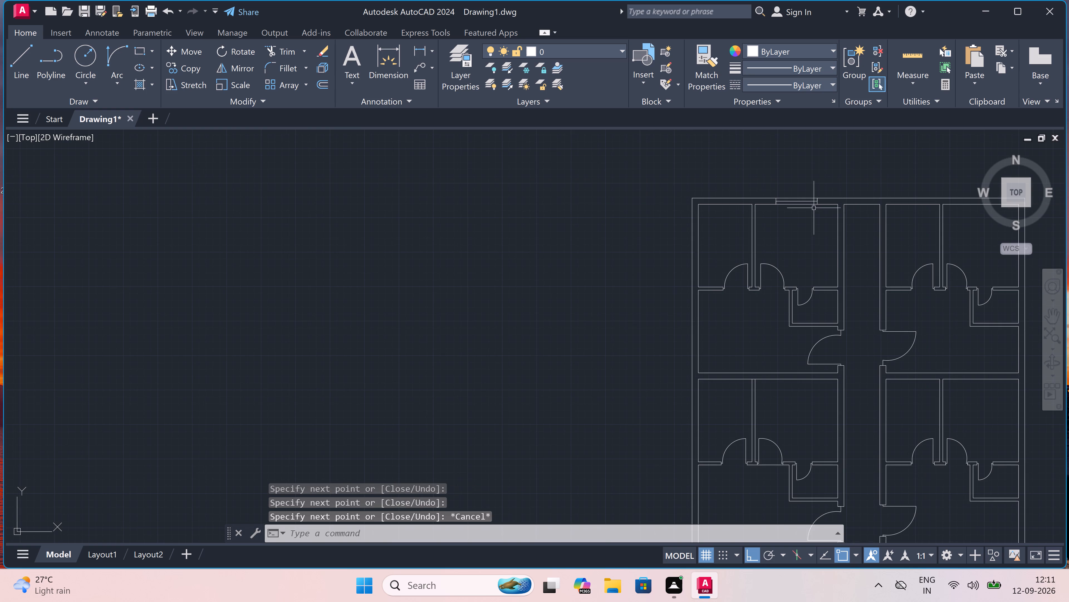
scroll(708, 273, "up", 2)
scroll(714, 236, "down", 2)
scroll(731, 199, "up", 2)
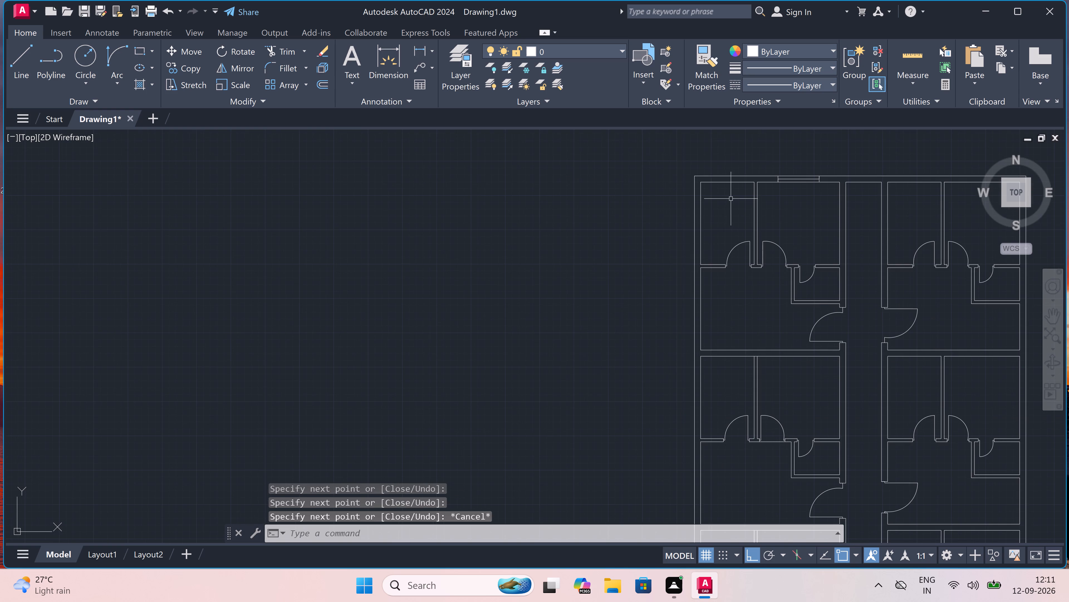
key("space")
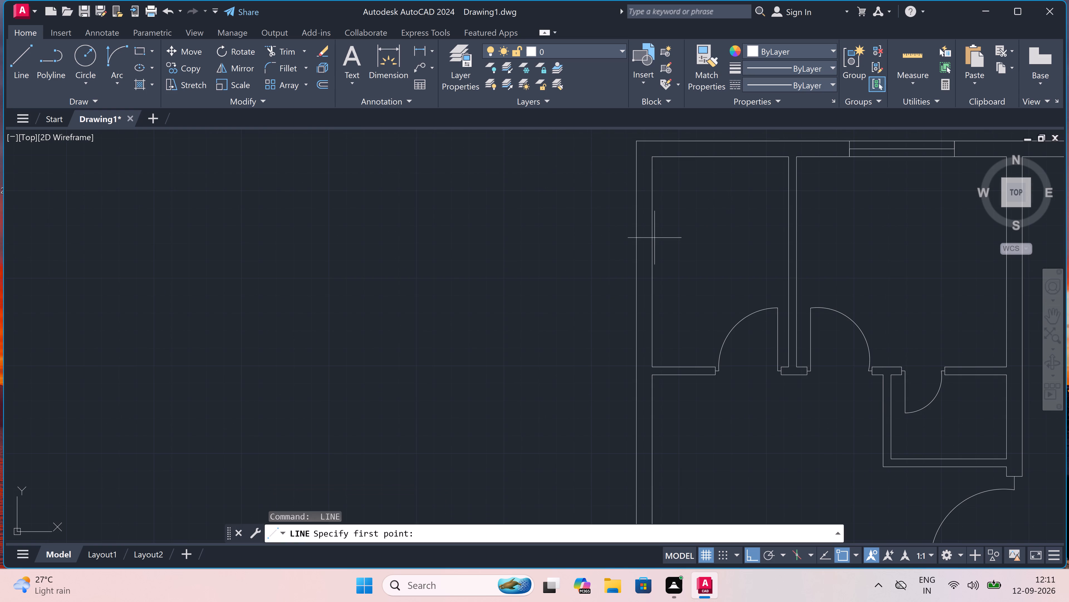
left_click(637, 218)
left_click(649, 220)
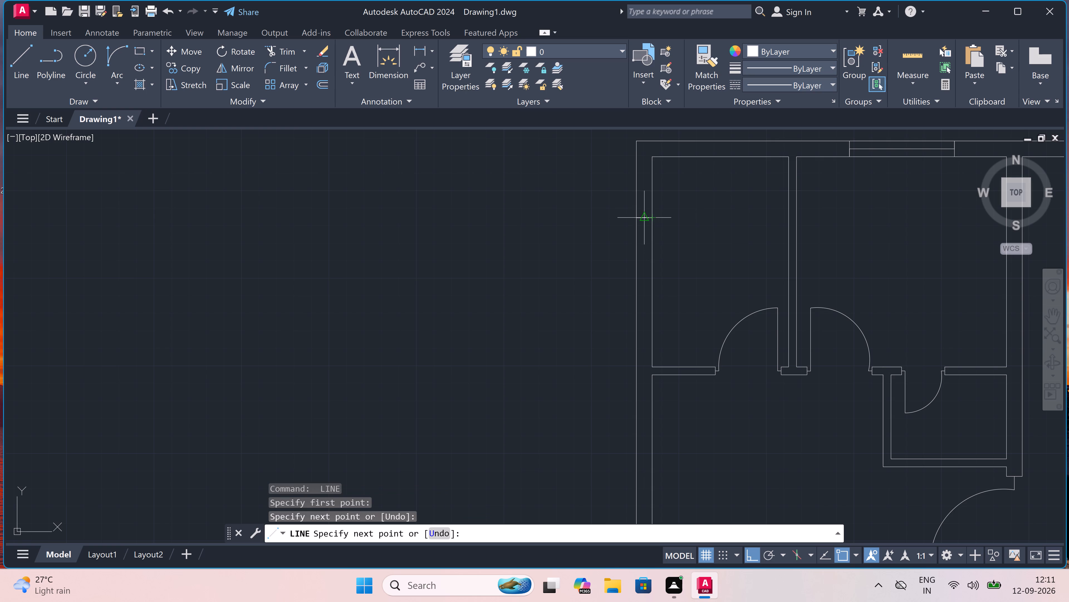
left_click_drag(644, 216, 641, 220)
type("3'")
key("space")
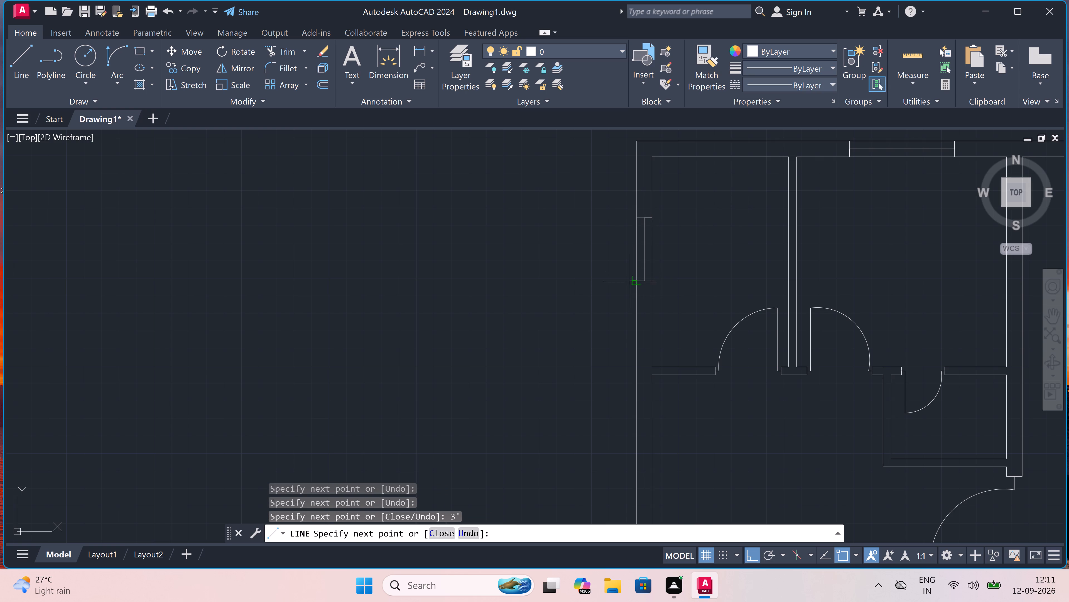
left_click(634, 283)
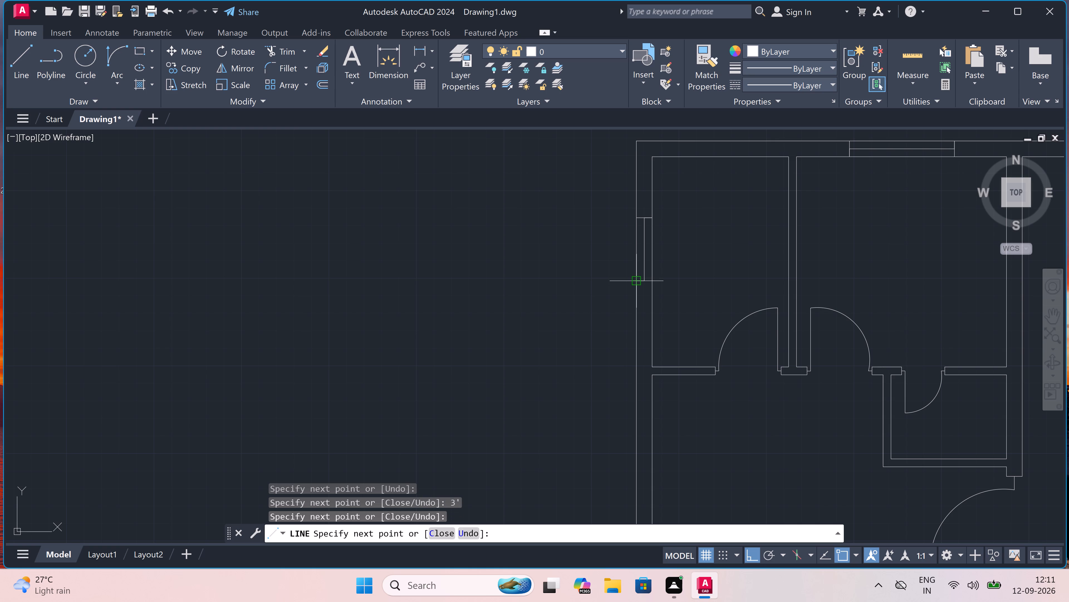
left_click(655, 282)
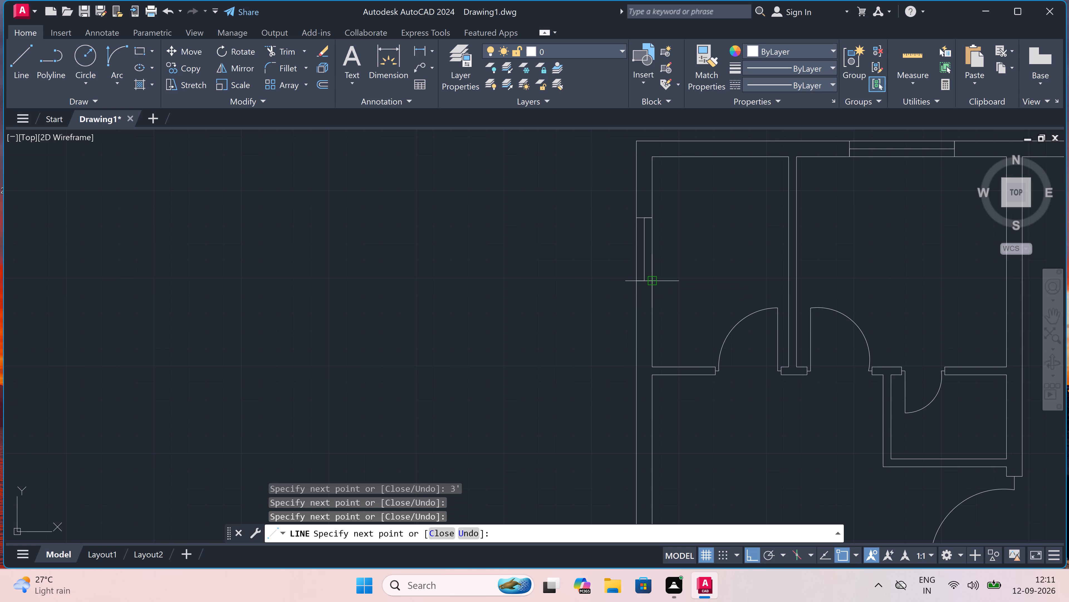
key("Escape")
Draw a 2' window in the corridor-side wall of the top-left unit's small bathroom, with jamb lines and a centre line.
scroll(517, 270, "down", 3)
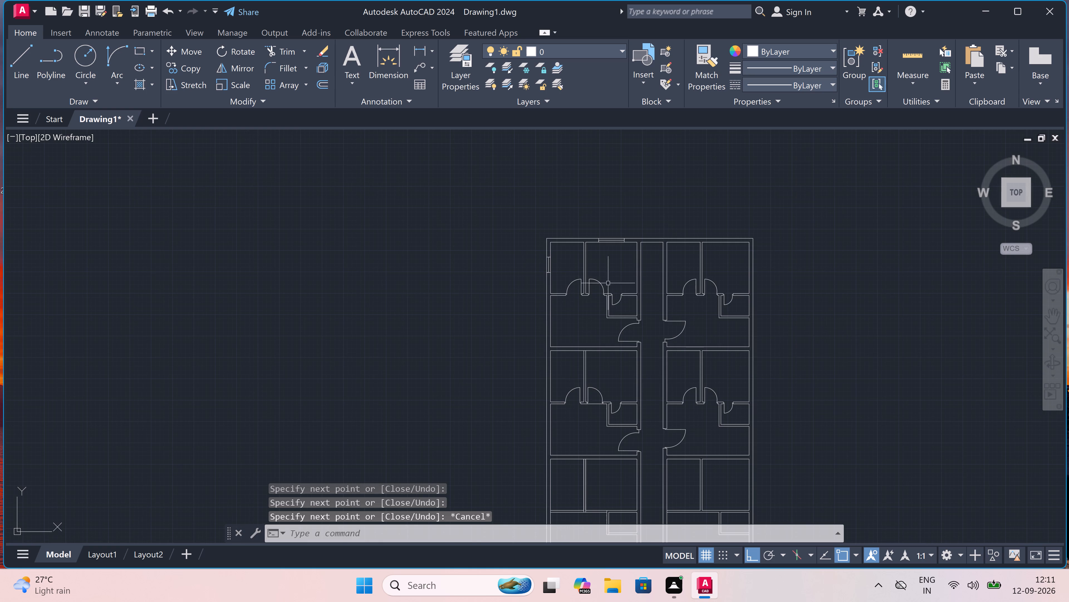
scroll(630, 305, "up", 4)
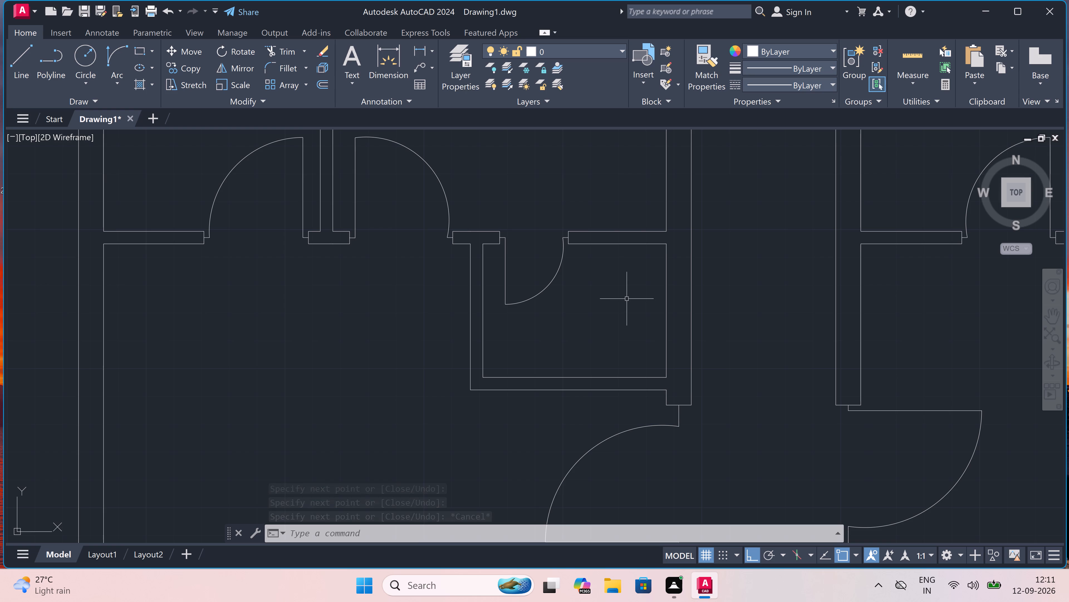
key("space")
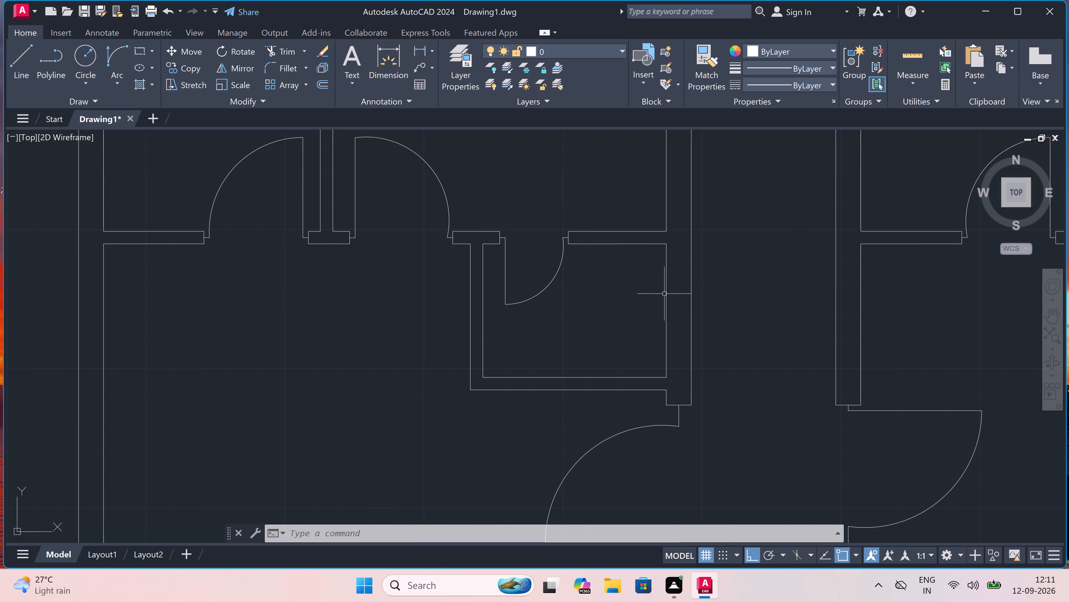
left_click(665, 275)
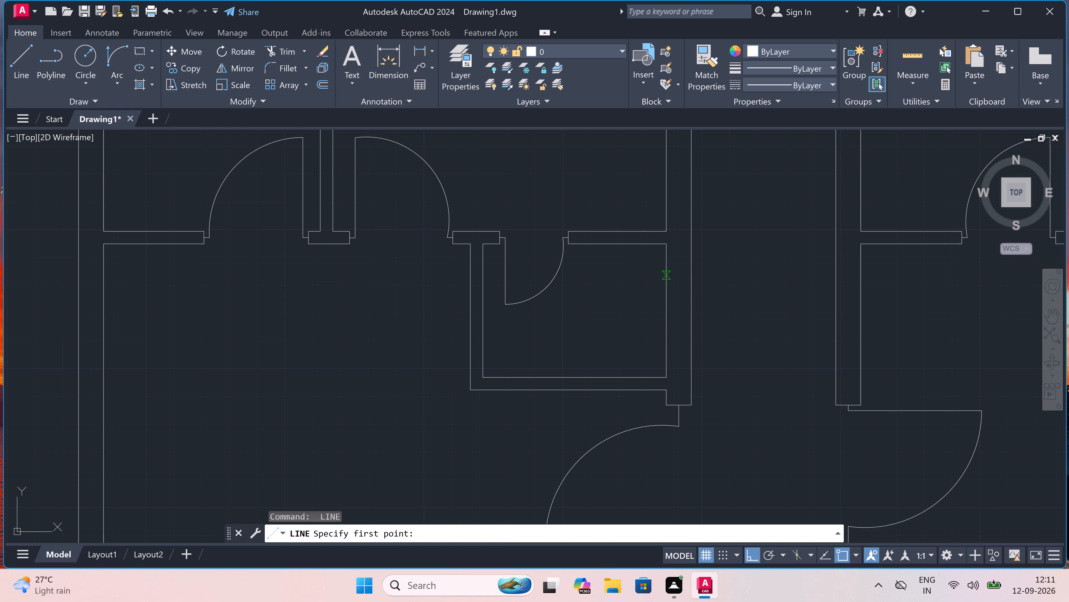
left_click(693, 275)
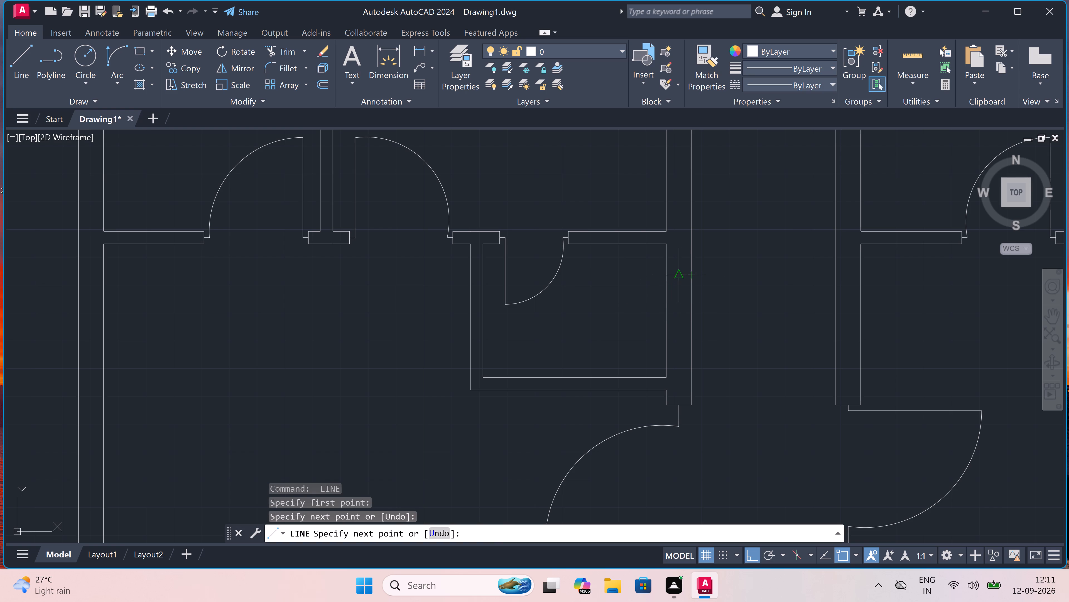
left_click_drag(679, 275, 679, 280)
type("2'")
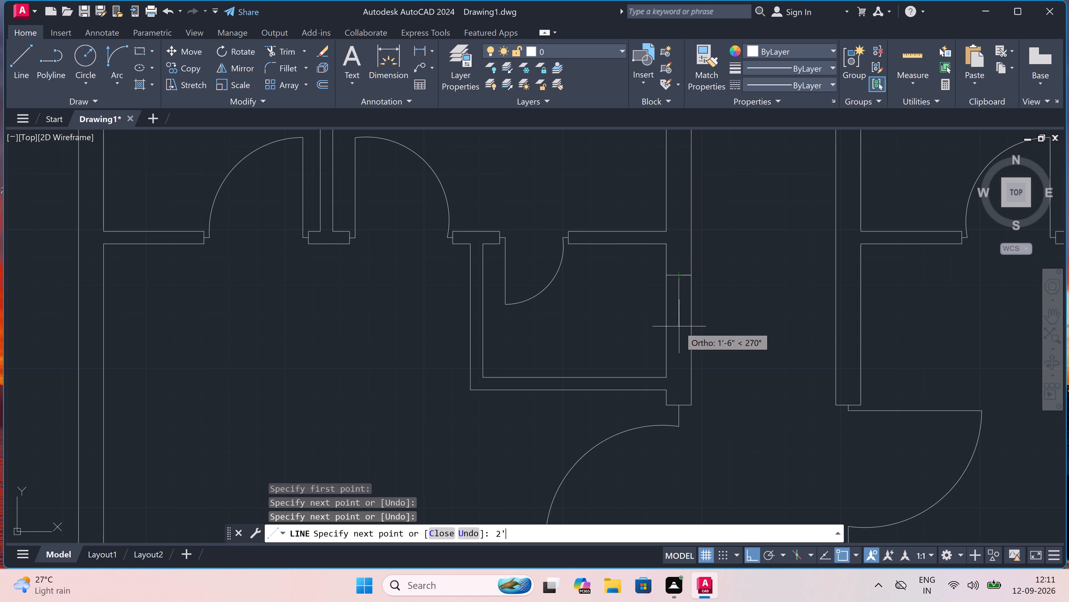
key("space")
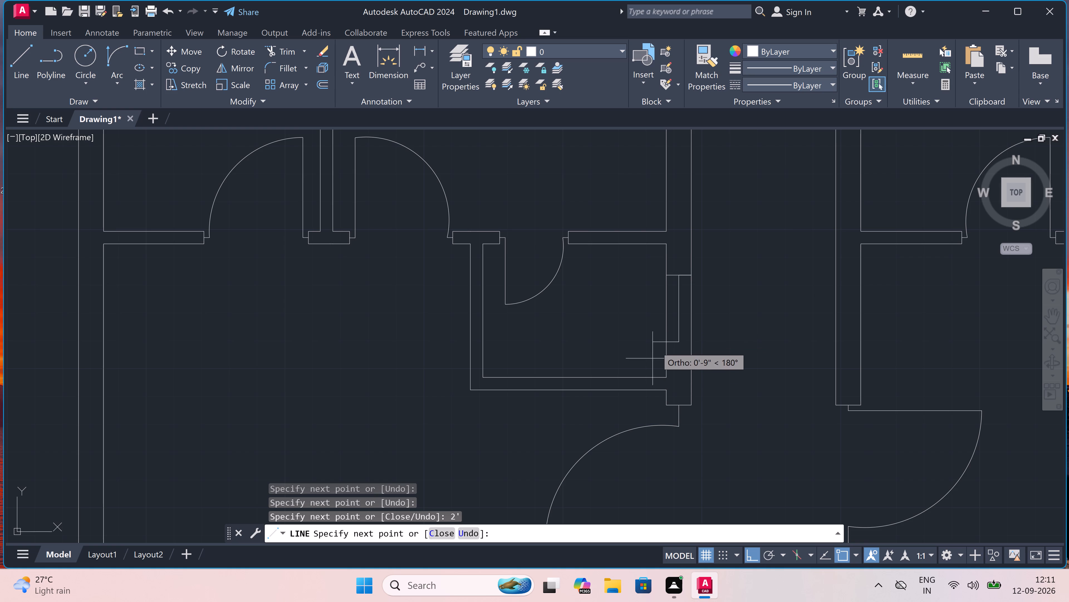
left_click(665, 341)
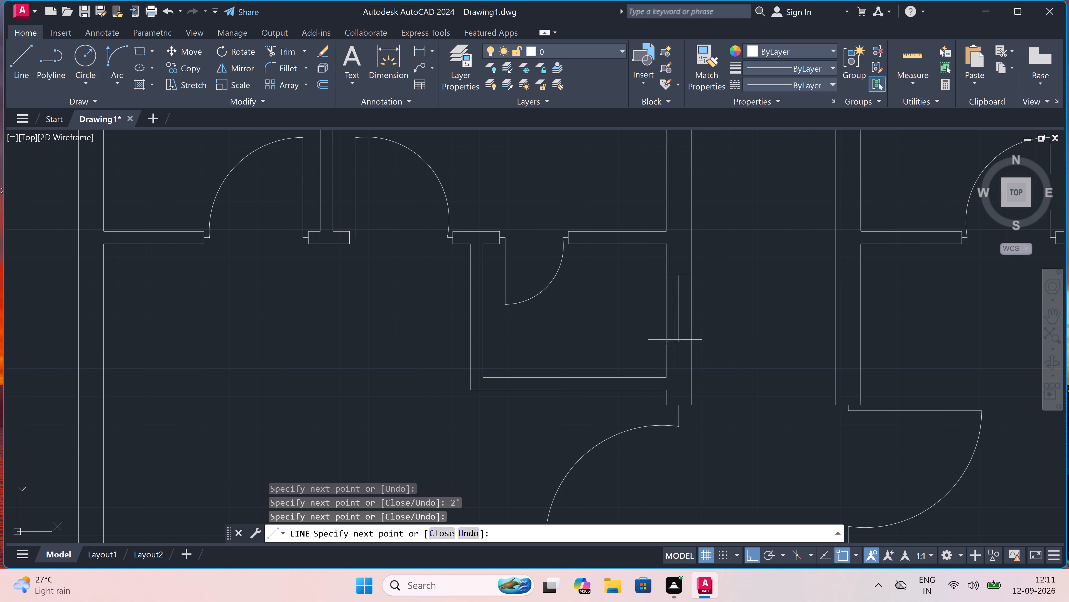
left_click(688, 341)
key("Escape")
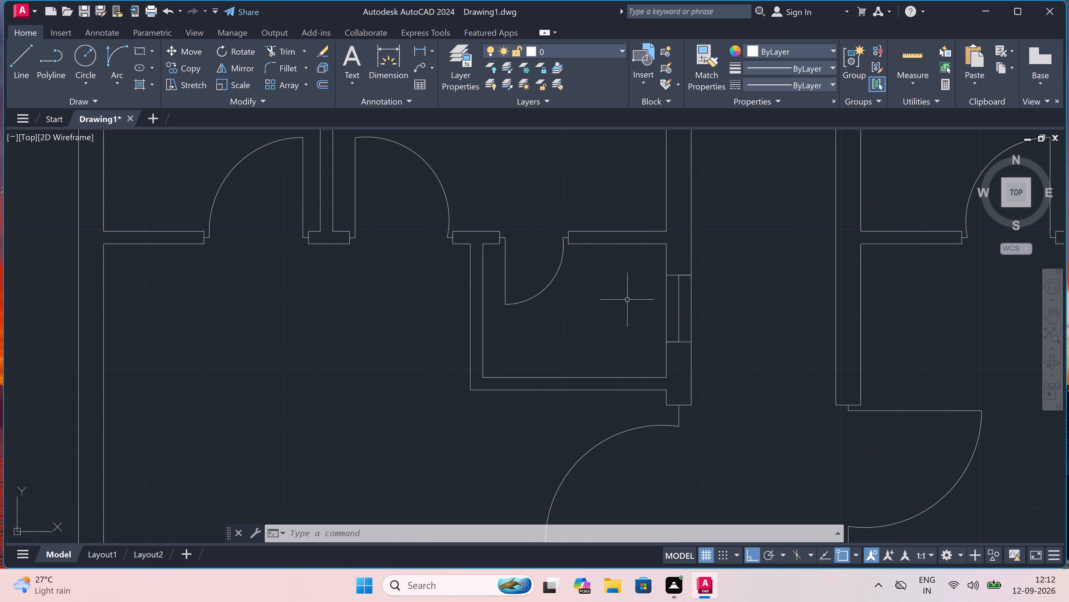
Draw a 3' window in the corridor-side wall of the top-right unit's narrower room, with jamb lines and a mid-wall centre line.
scroll(628, 302, "down", 4)
scroll(634, 297, "up", 2)
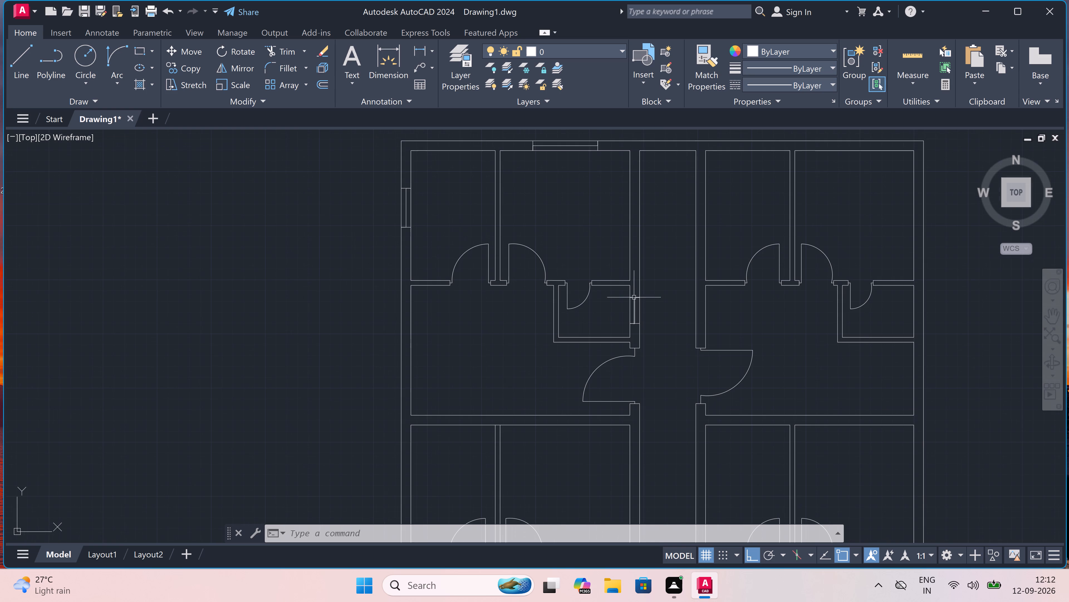
scroll(634, 297, "down", 1)
scroll(597, 192, "up", 2)
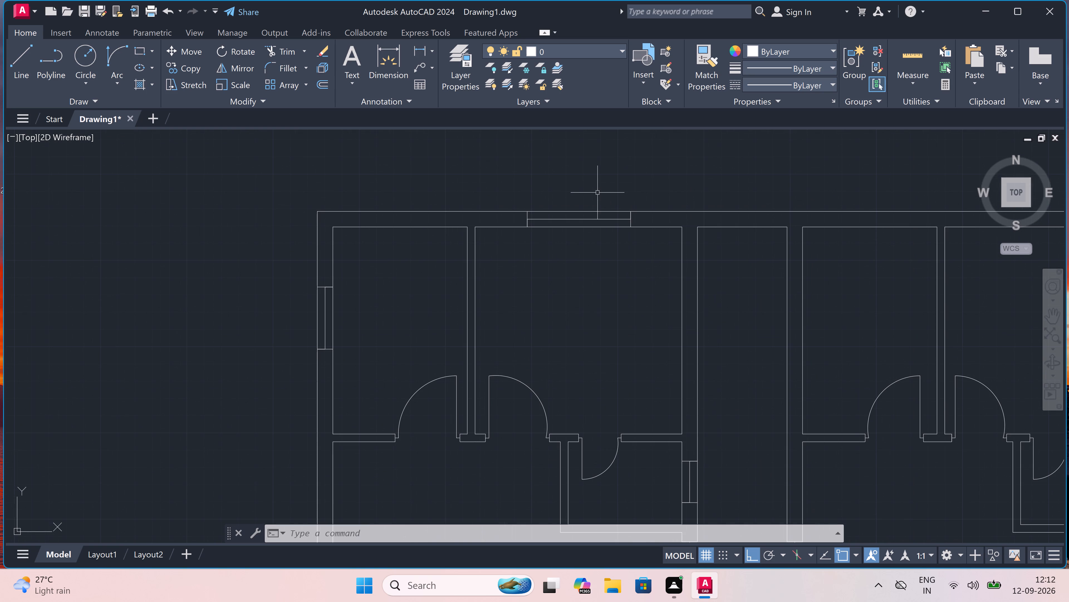
scroll(597, 193, "down", 2)
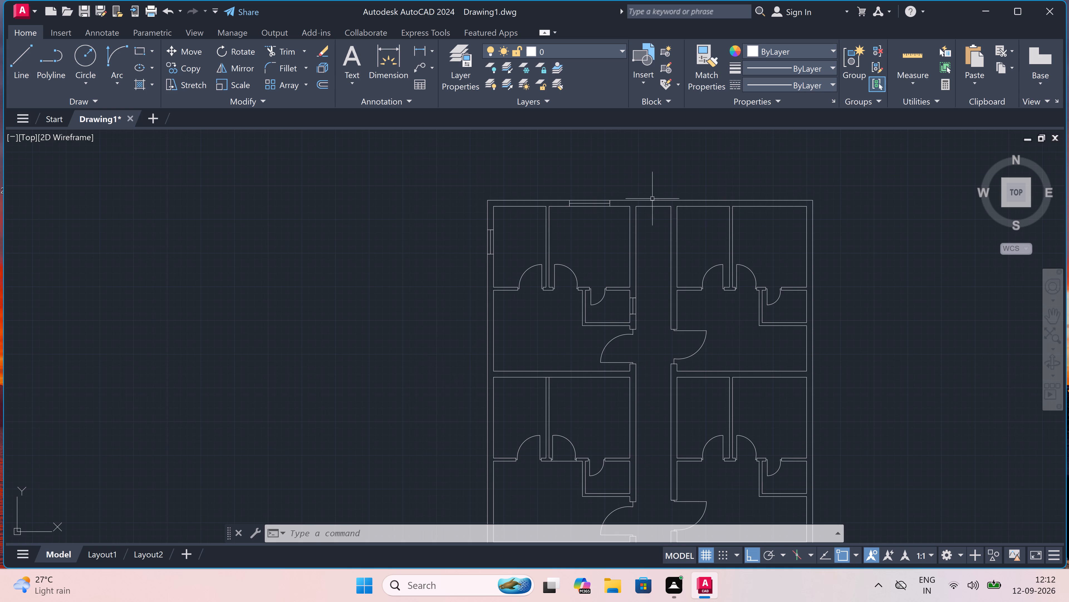
scroll(652, 199, "up", 1)
scroll(652, 198, "down", 1)
scroll(774, 189, "up", 2)
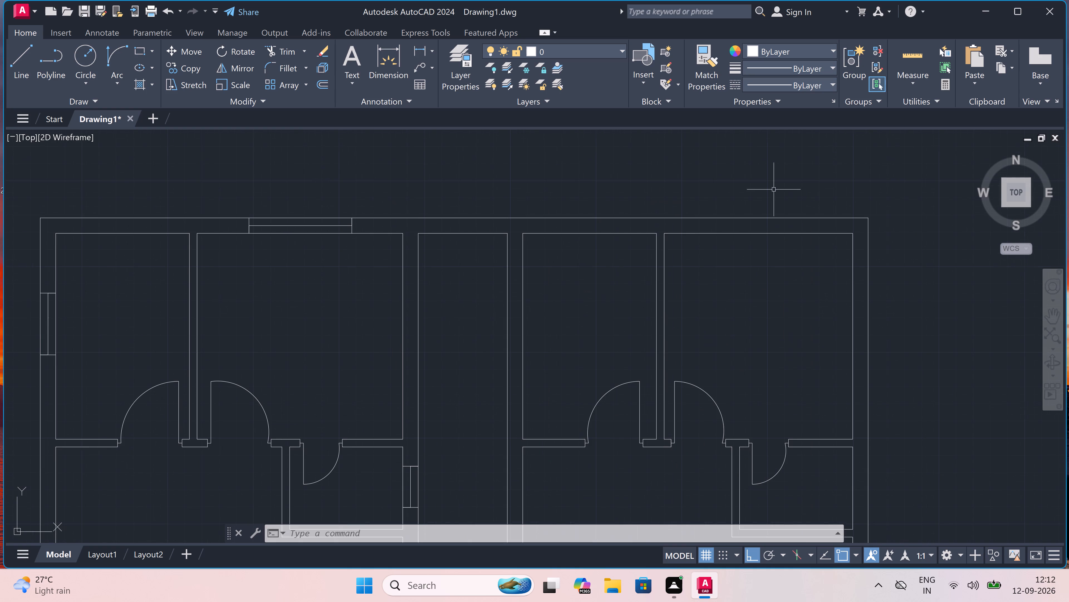
key("space")
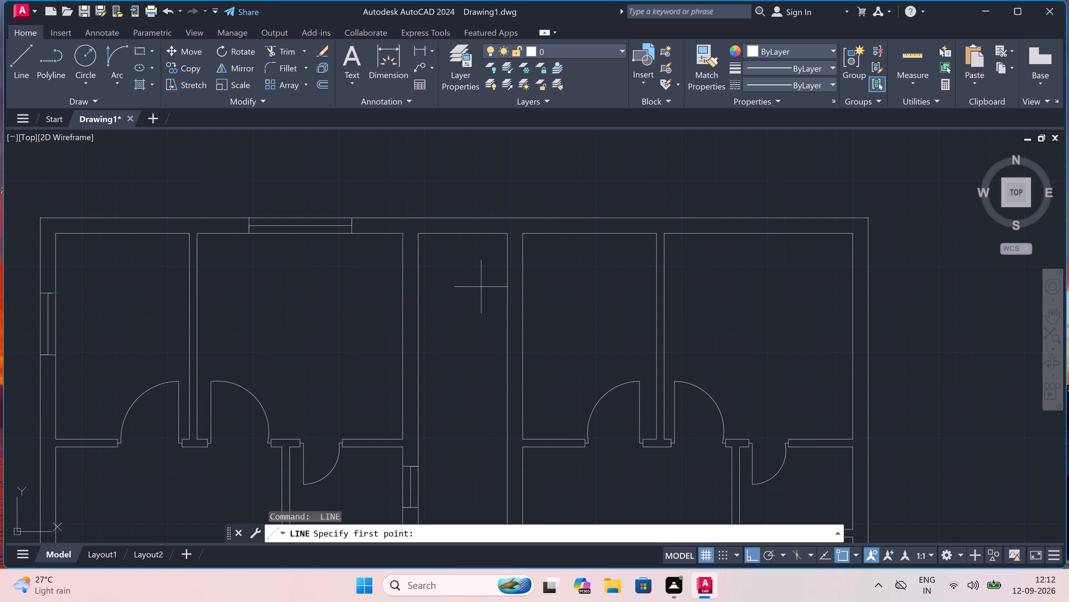
left_click(511, 292)
left_click(524, 291)
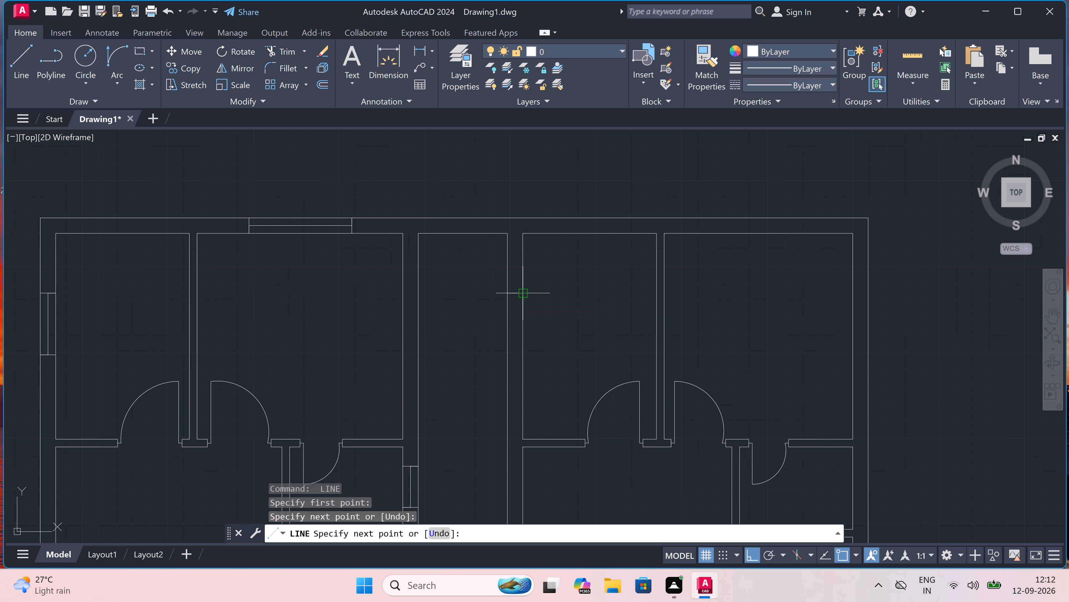
left_click_drag(515, 292, 518, 304)
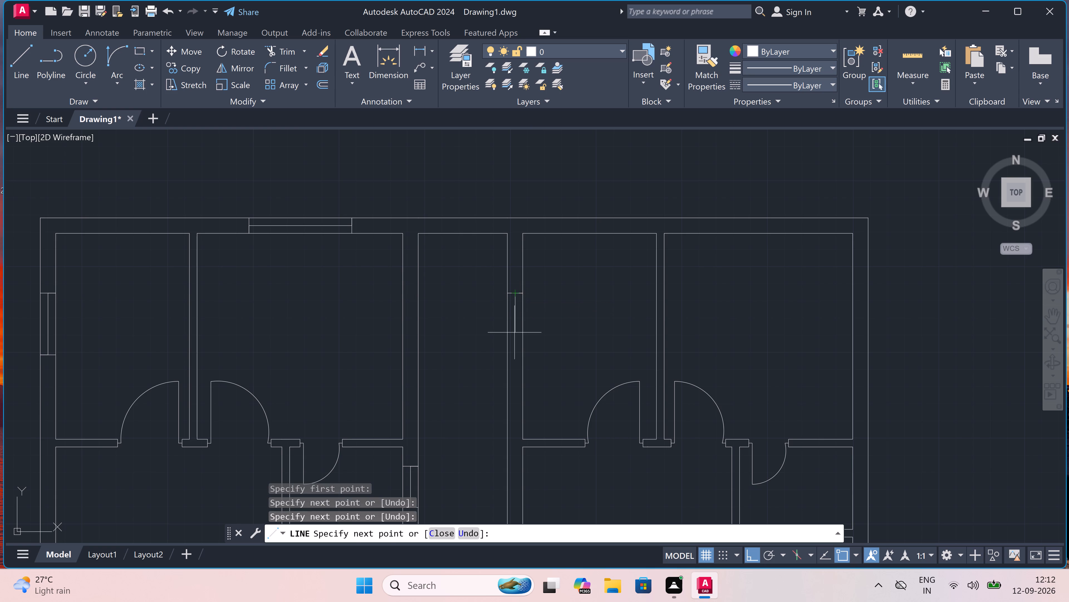
type("3'")
key("space")
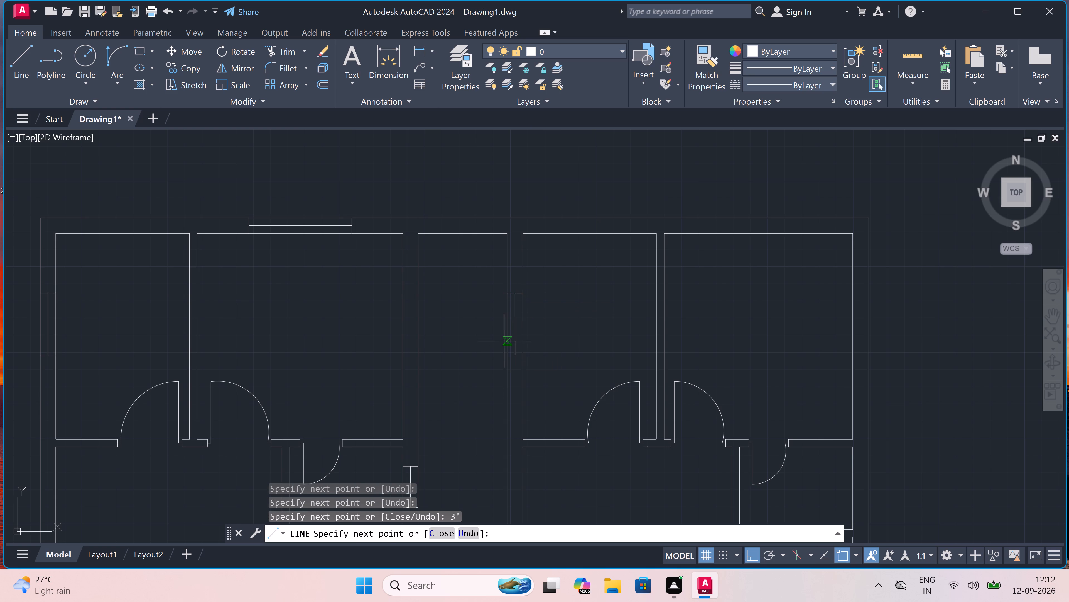
left_click(506, 351)
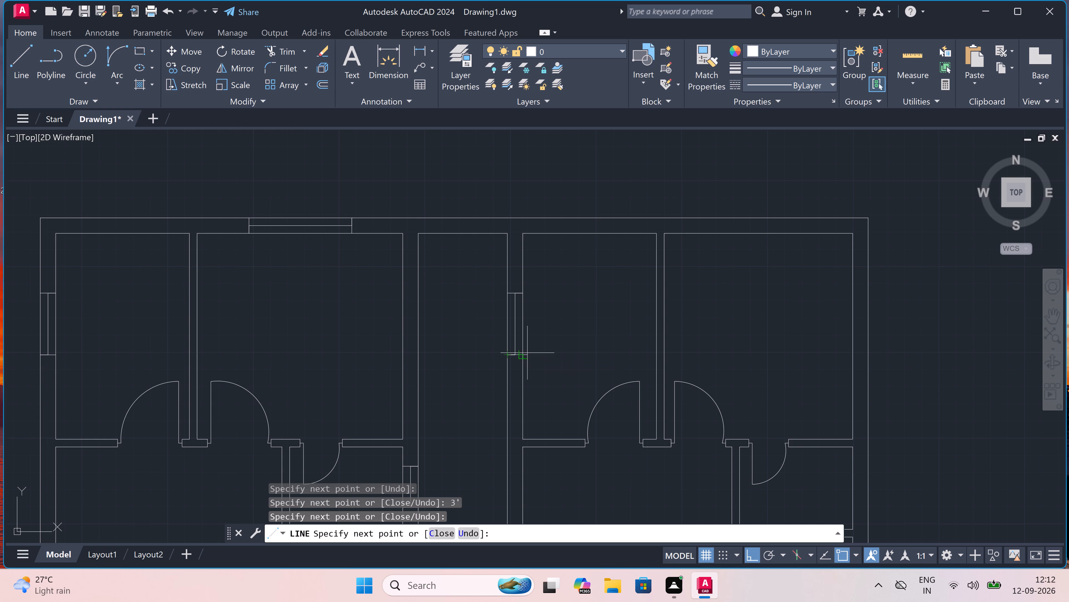
left_click(526, 353)
key("Escape")
Draw a 5' window in the top exterior wall of the top-right unit's wider room, with jamb lines and a mid-wall centre line.
scroll(440, 348, "down", 1)
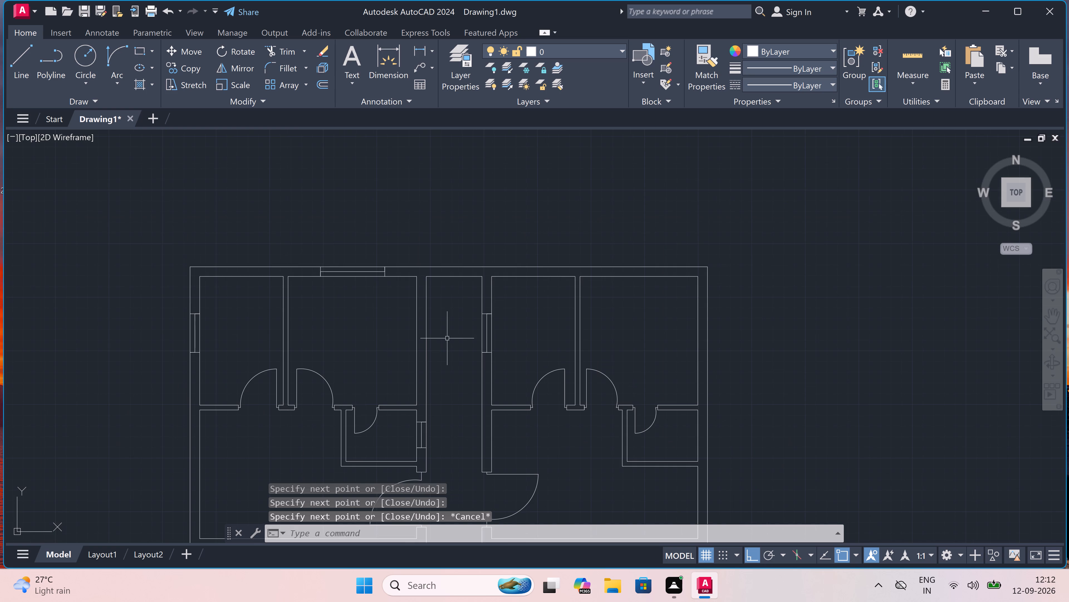
scroll(705, 274, "up", 2)
scroll(648, 267, "down", 1)
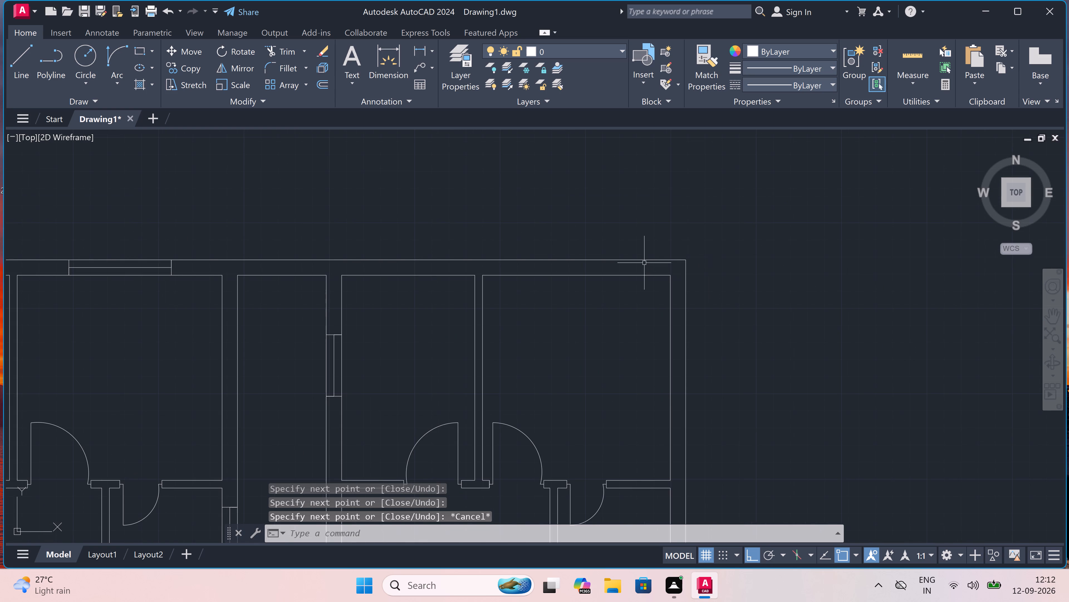
key("space")
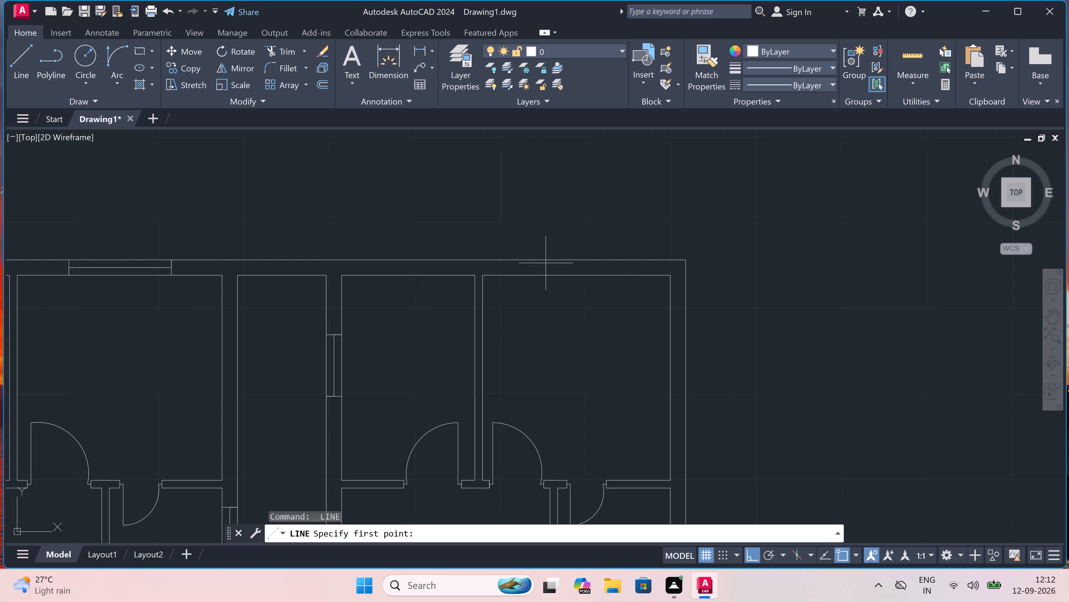
left_click(540, 260)
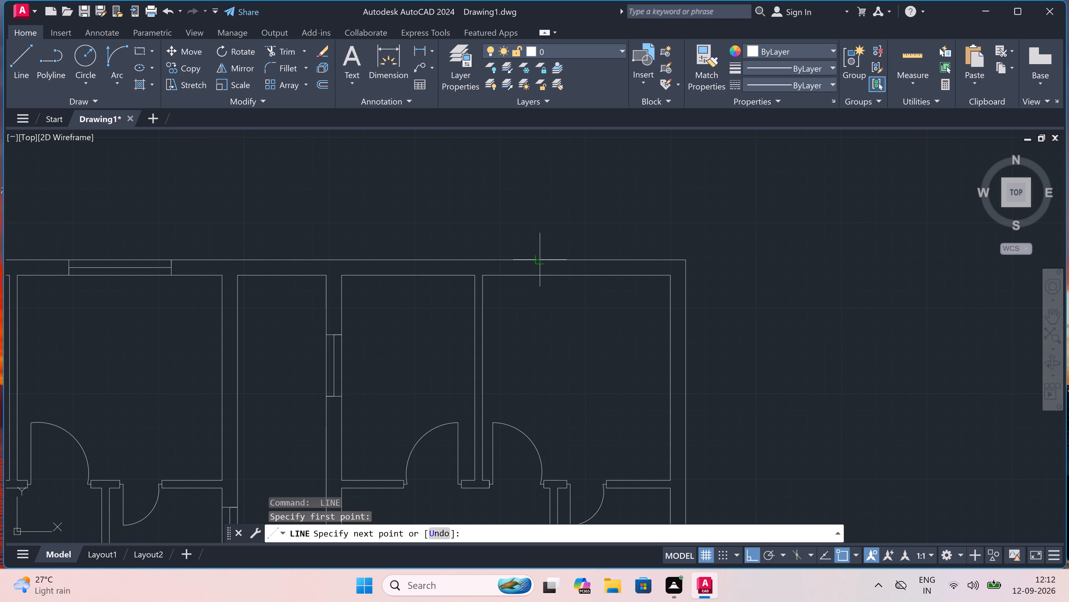
left_click(540, 278)
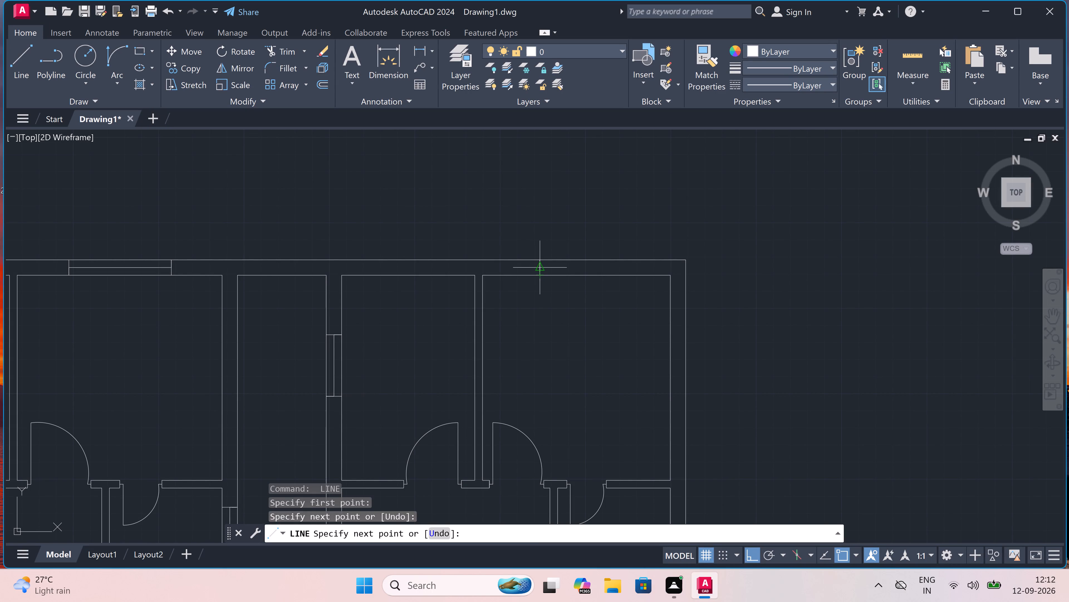
double_click(538, 264)
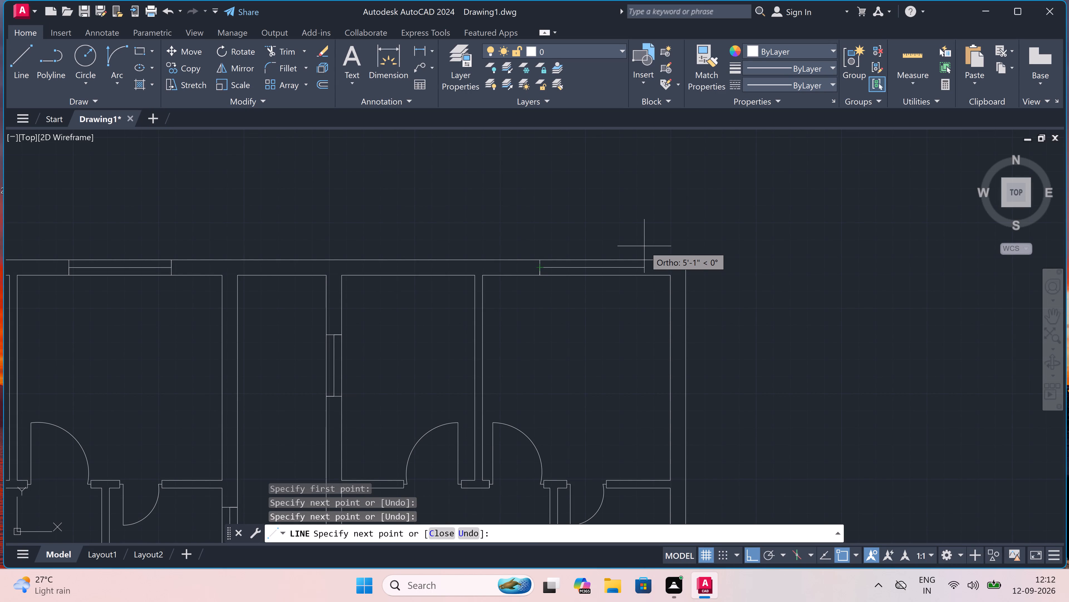
type("5'")
key("space")
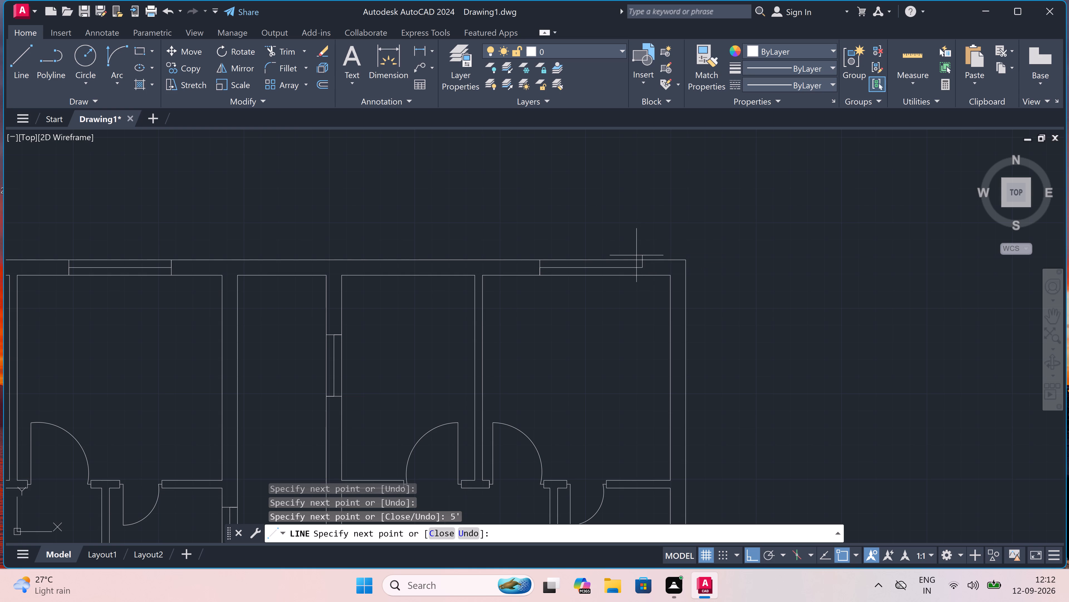
left_click(638, 254)
left_click(642, 273)
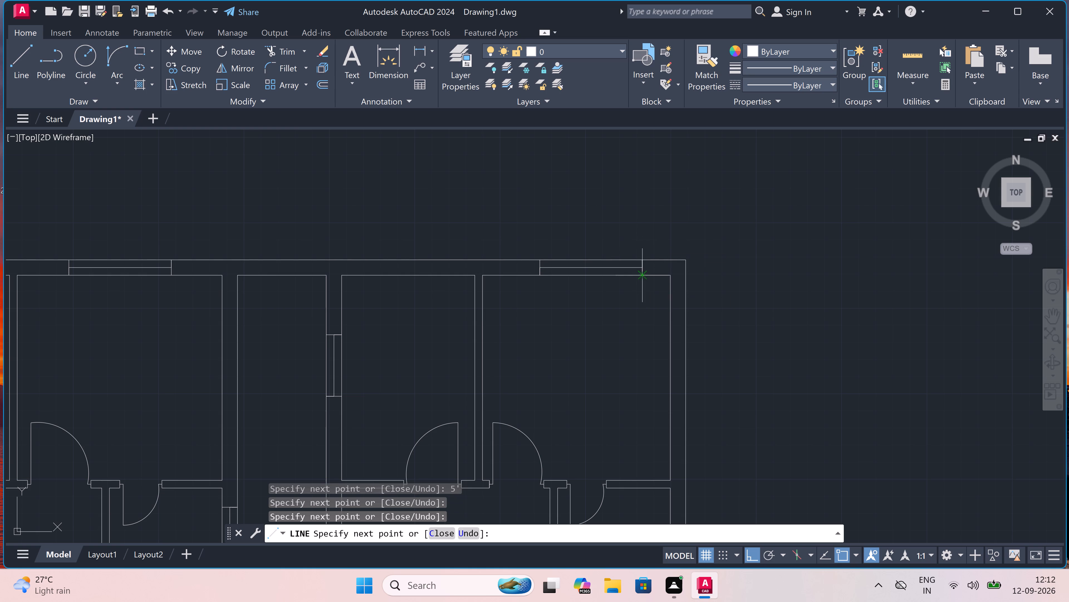
key("Escape")
Draw a 2' window in the right exterior wall of the top-right unit's small bathroom, with jamb lines and a mid-wall centre line.
scroll(540, 242, "down", 5)
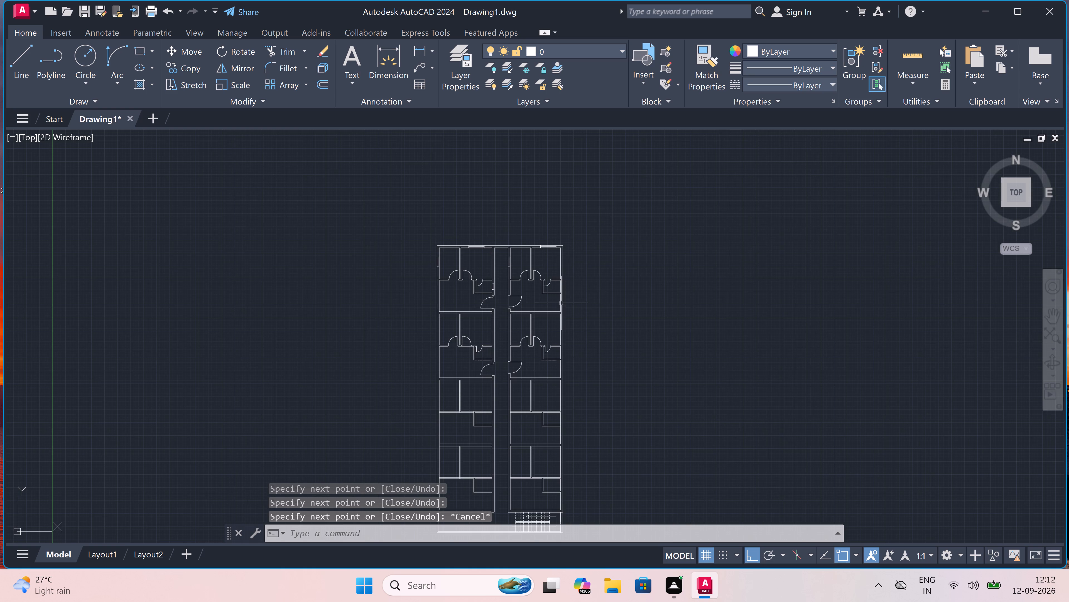
scroll(562, 314, "up", 3)
scroll(568, 189, "down", 2)
scroll(566, 186, "up", 3)
key("space")
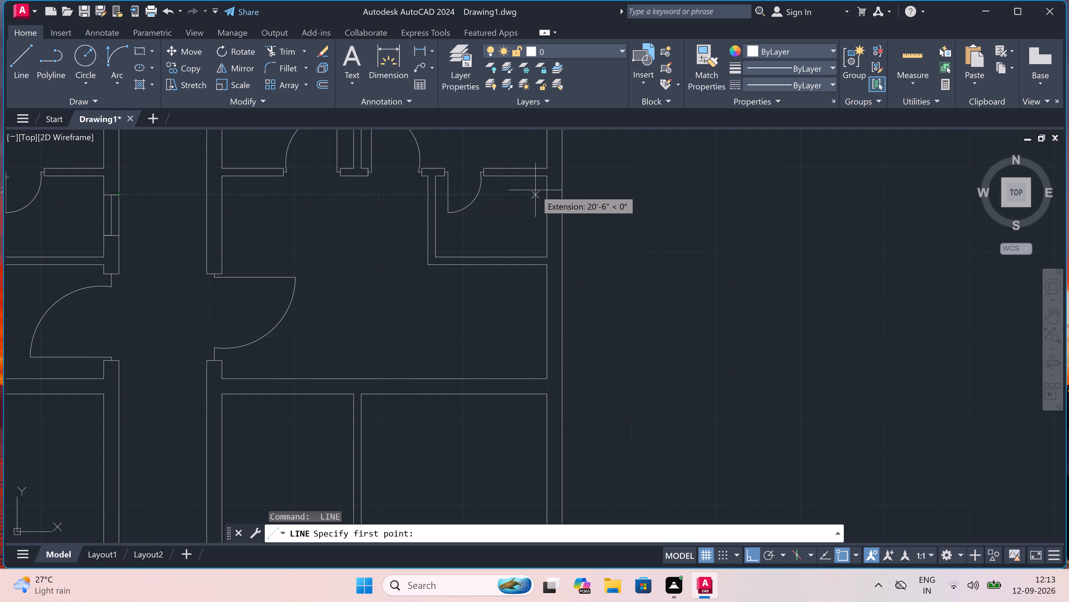
double_click(551, 193)
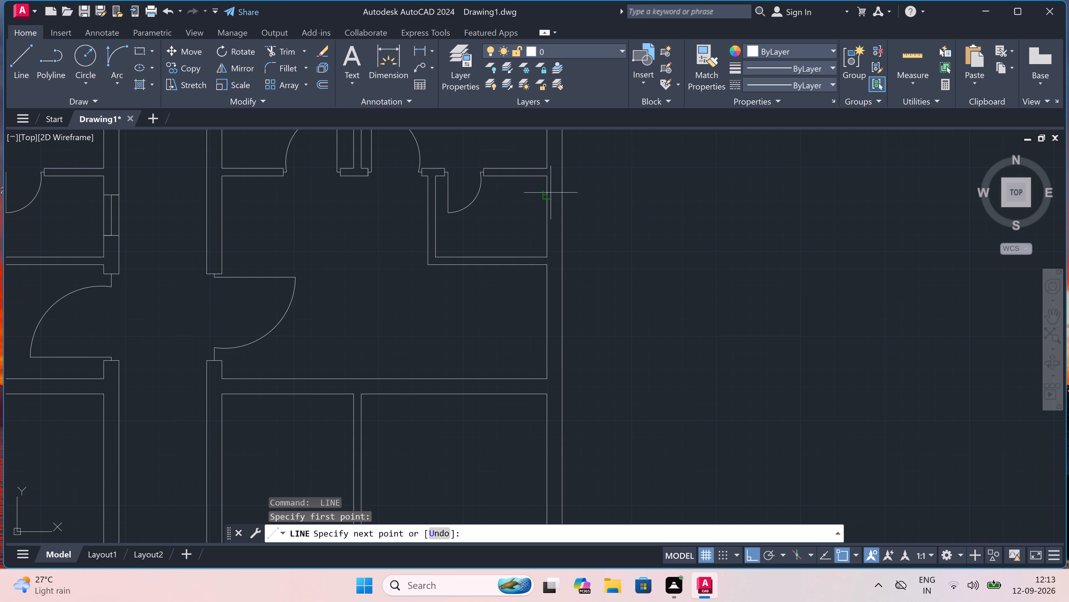
left_click(562, 193)
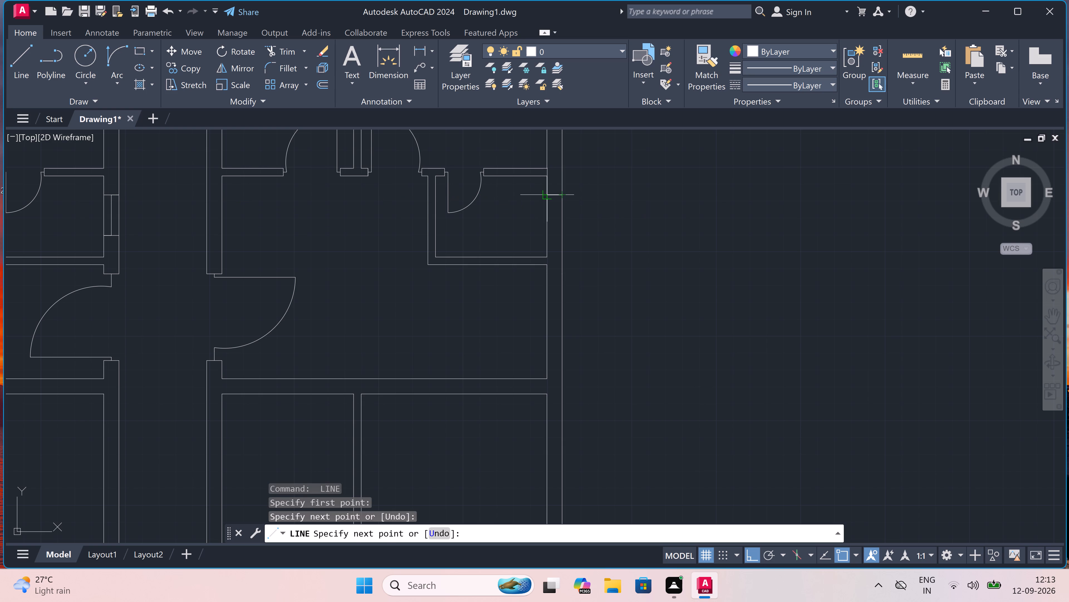
scroll(553, 191, "up", 4)
left_click(562, 209)
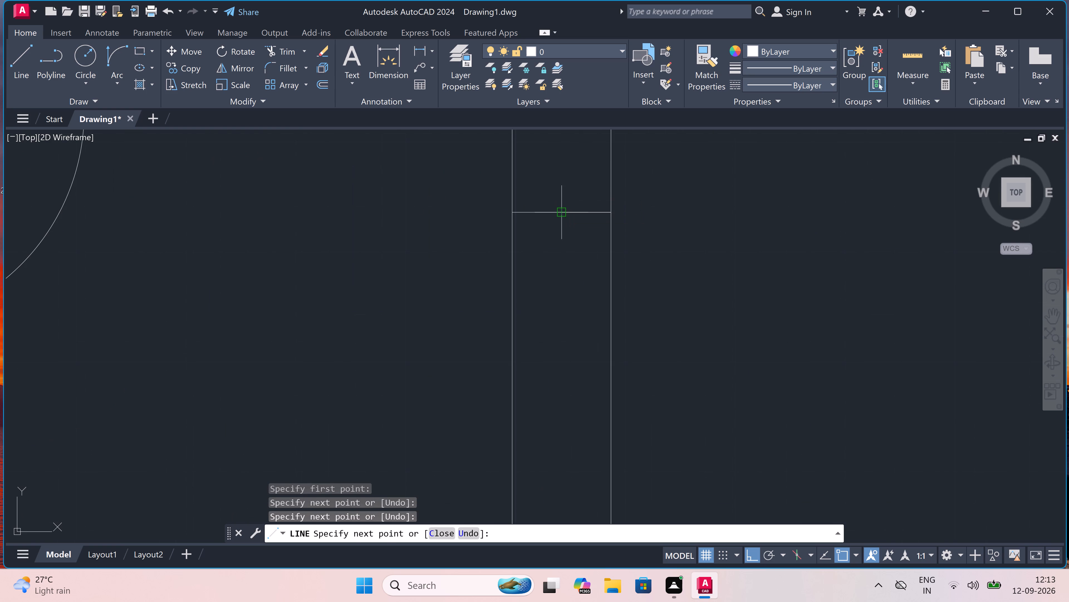
type("2'")
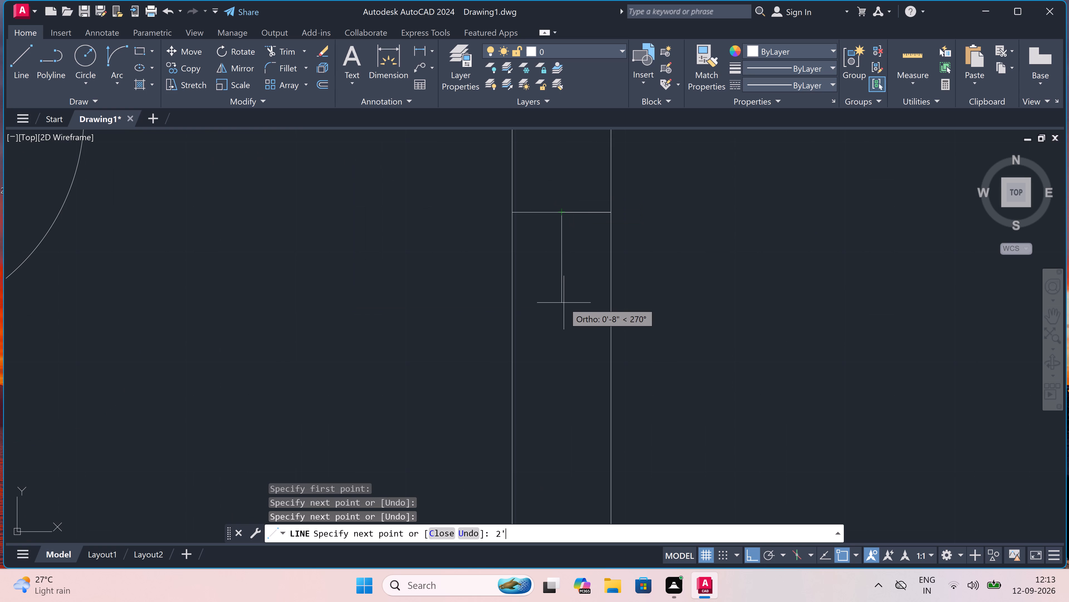
key("space")
scroll(560, 301, "down", 3)
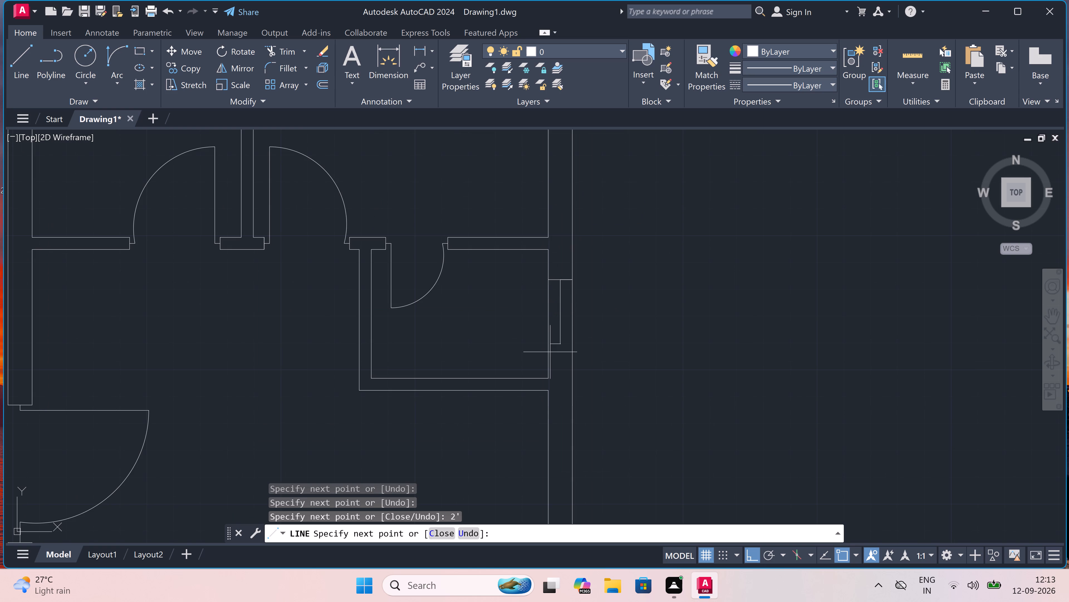
scroll(548, 356, "up", 1)
left_click(547, 338)
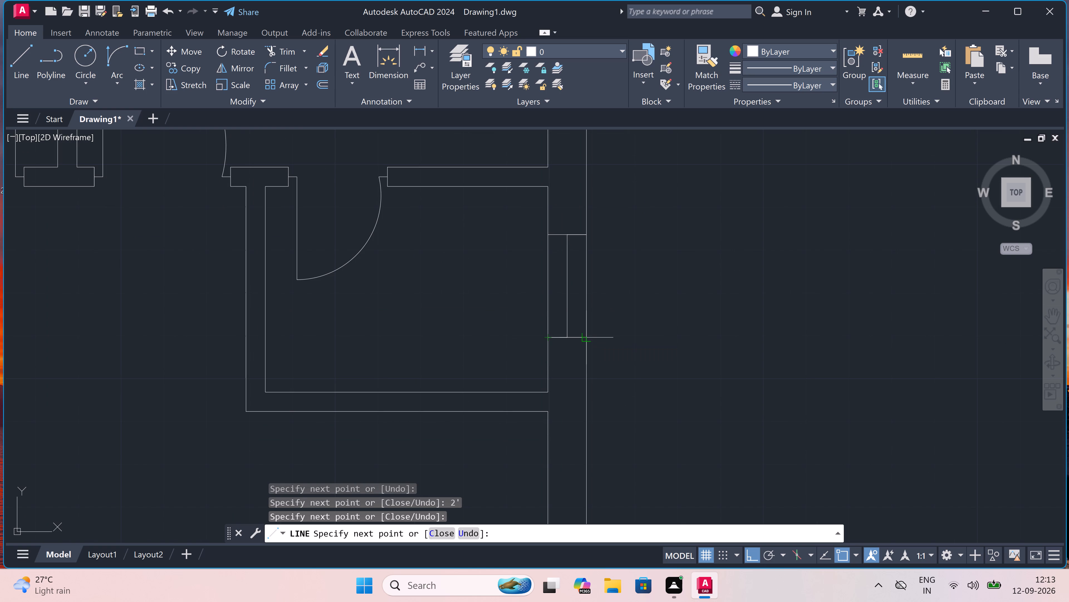
double_click(583, 336)
key("Escape")
Draw a counter line in the top-left unit's corner room, about 8'-8" up from the bottom wall and across to the partition wall.
scroll(542, 316, "down", 4)
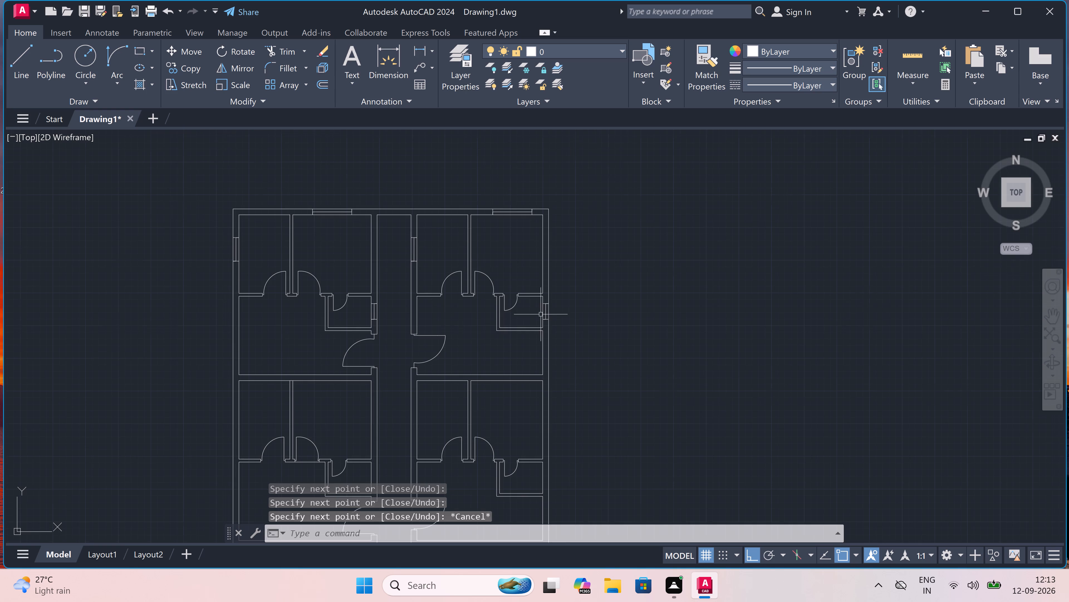
scroll(535, 304, "down", 2)
scroll(529, 362, "up", 2)
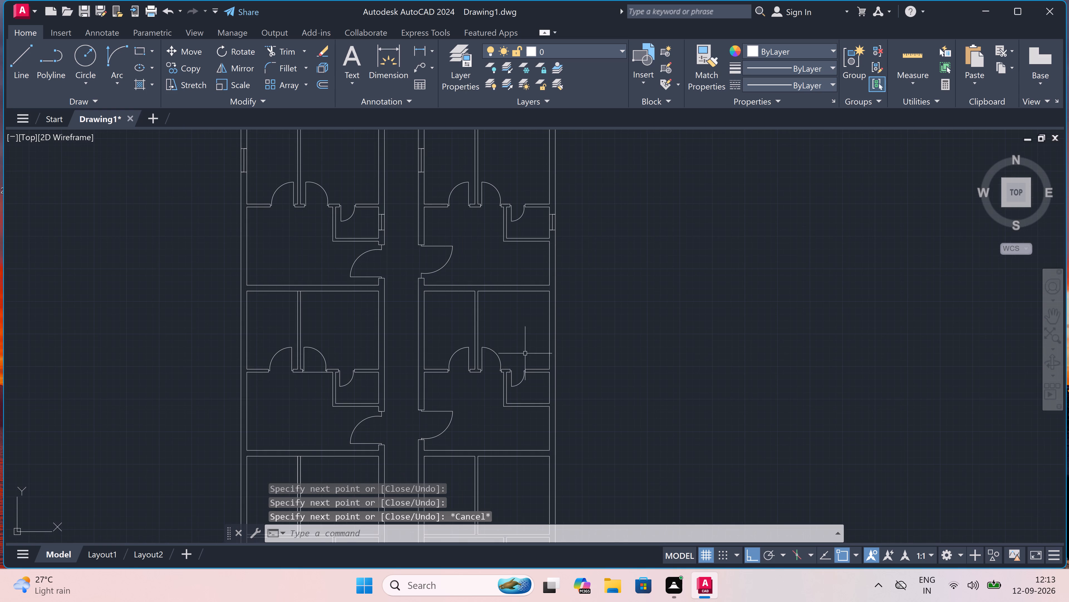
scroll(501, 312, "down", 2)
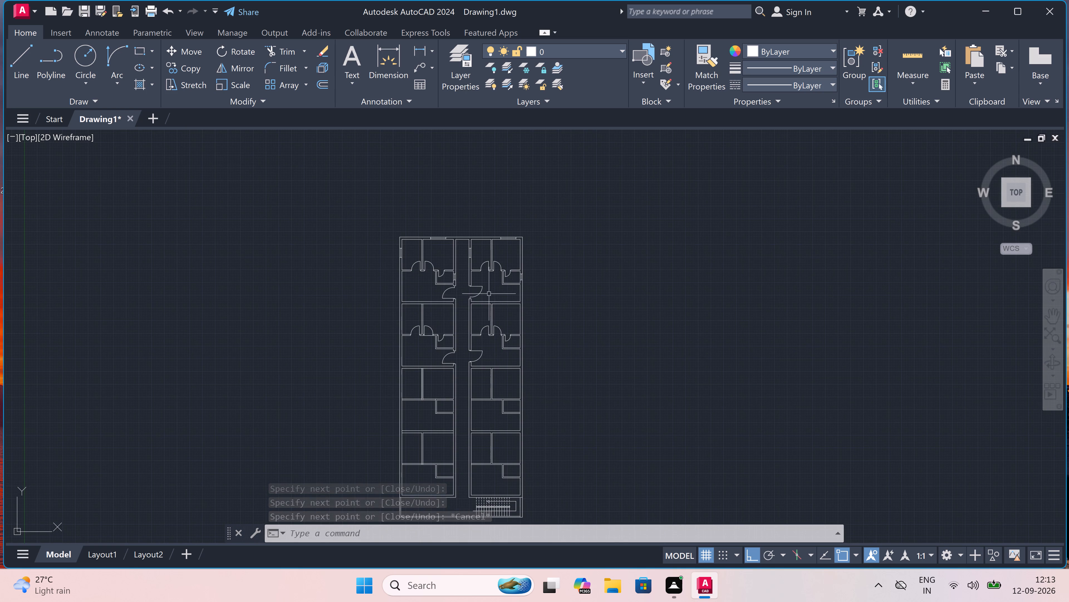
scroll(416, 236, "up", 5)
scroll(416, 237, "down", 2)
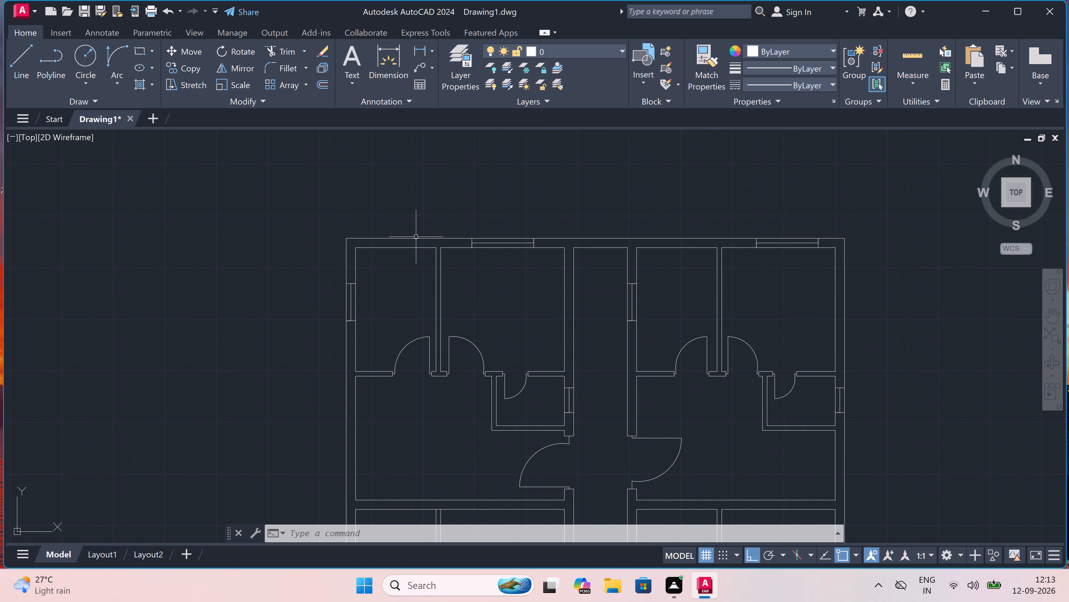
type("l")
key("space")
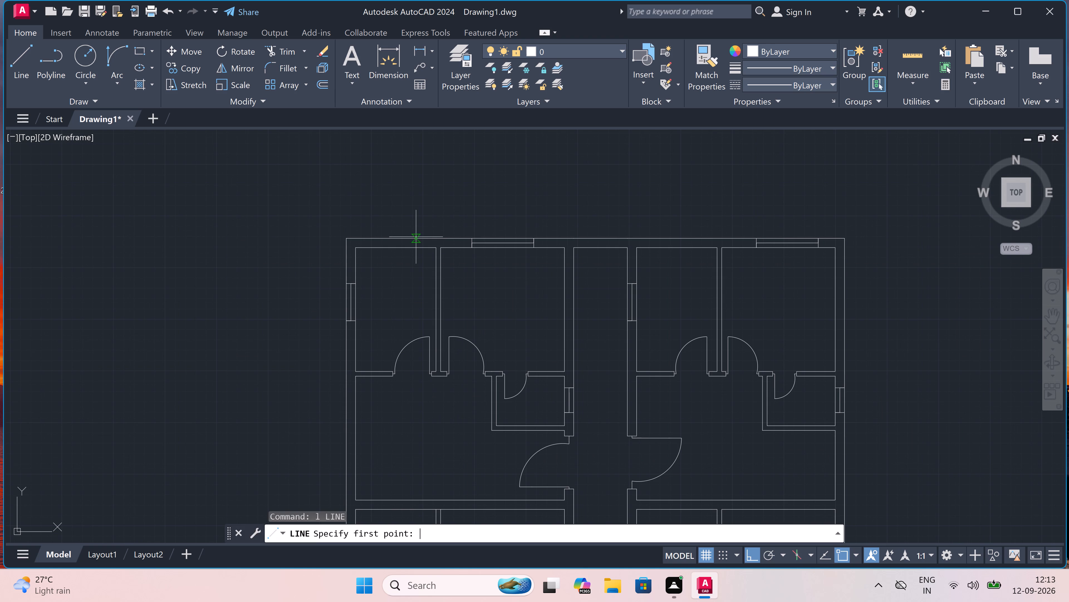
scroll(403, 309, "up", 3)
scroll(371, 340, "down", 1)
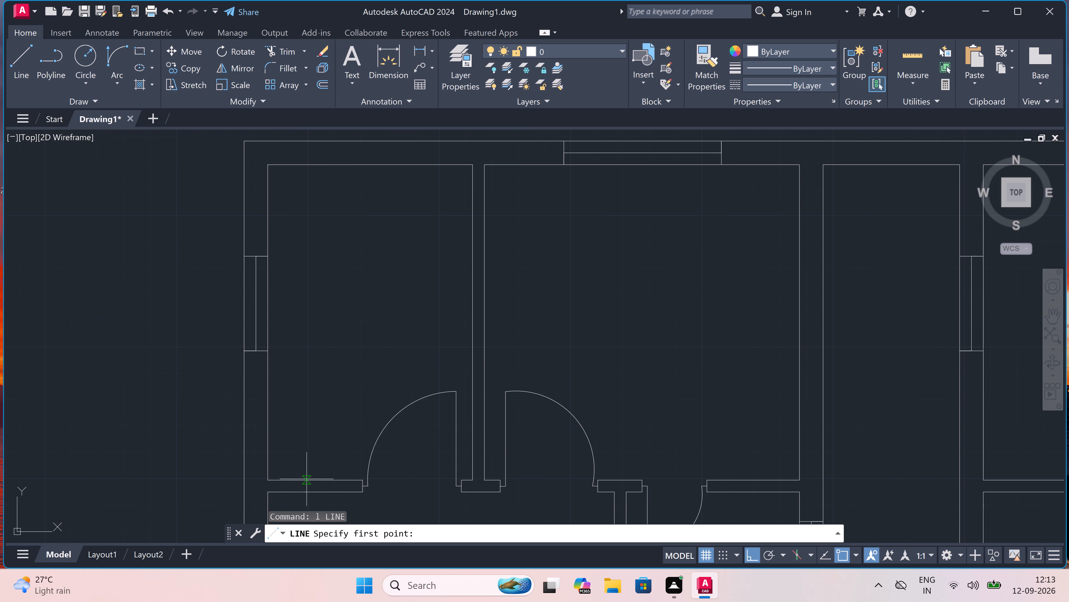
left_click(307, 479)
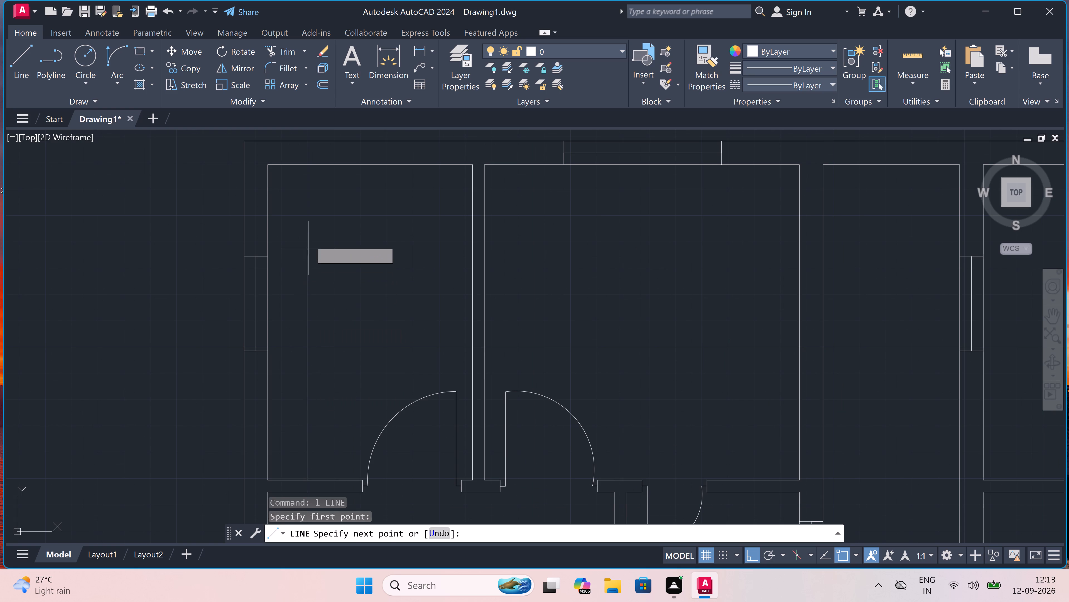
left_click(310, 207)
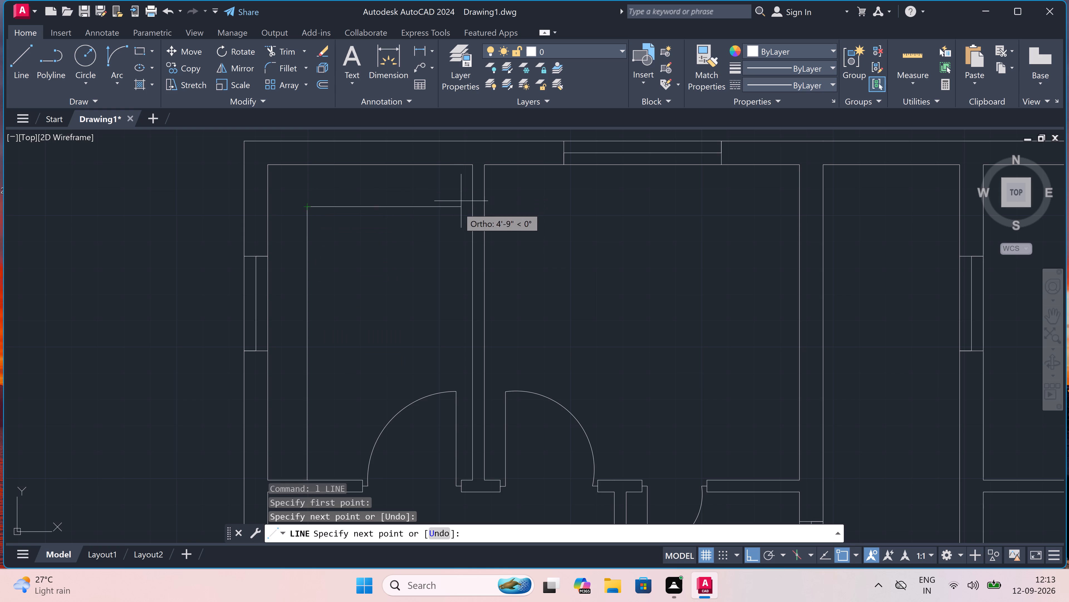
left_click(471, 208)
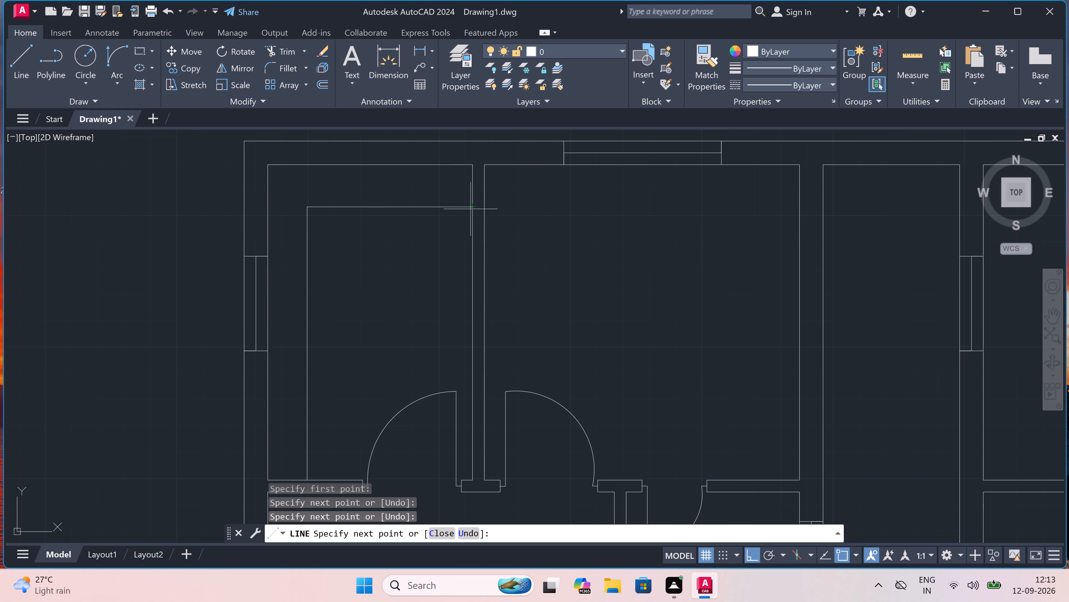
key("Escape")
Add a multiline text label inside the top-left unit's corner room reading KITCHEN with 6'6"X10' on the second line.
scroll(403, 219, "down", 2)
scroll(406, 248, "up", 3)
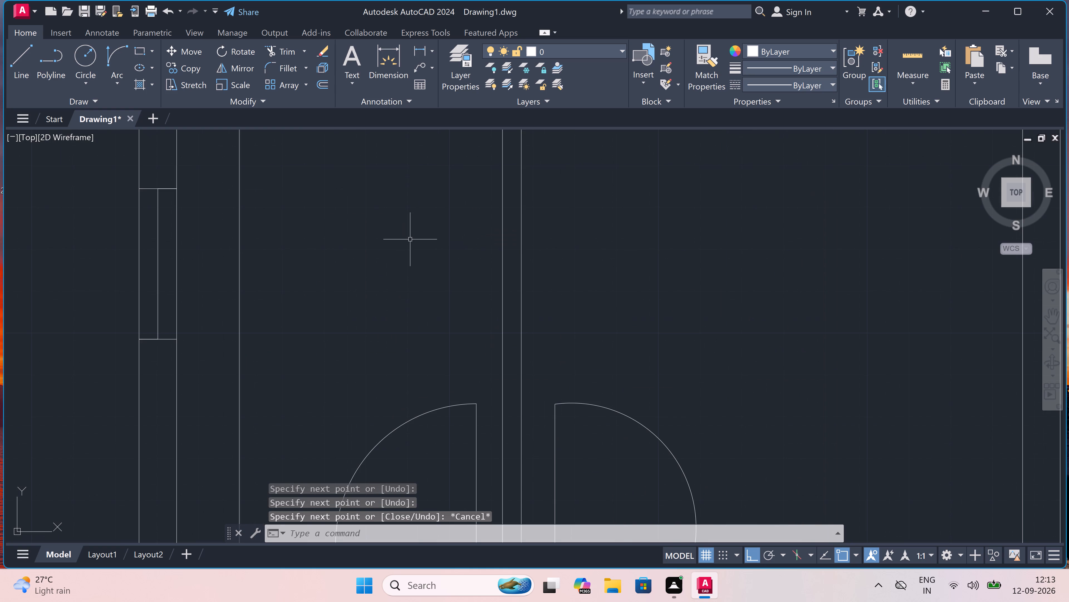
scroll(408, 239, "down", 1)
type("mt")
key("space")
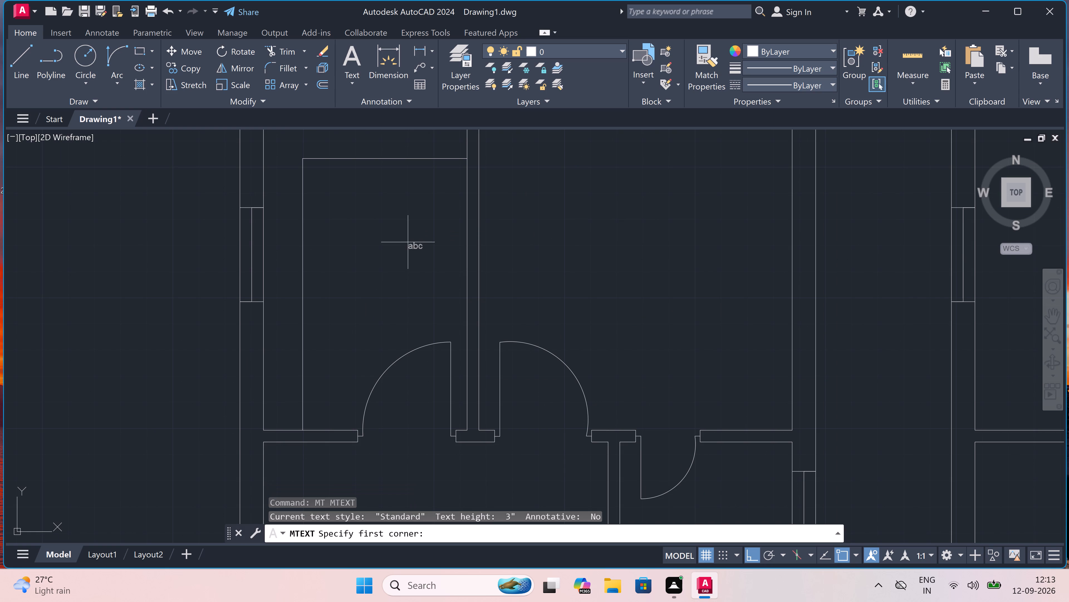
left_click(343, 235)
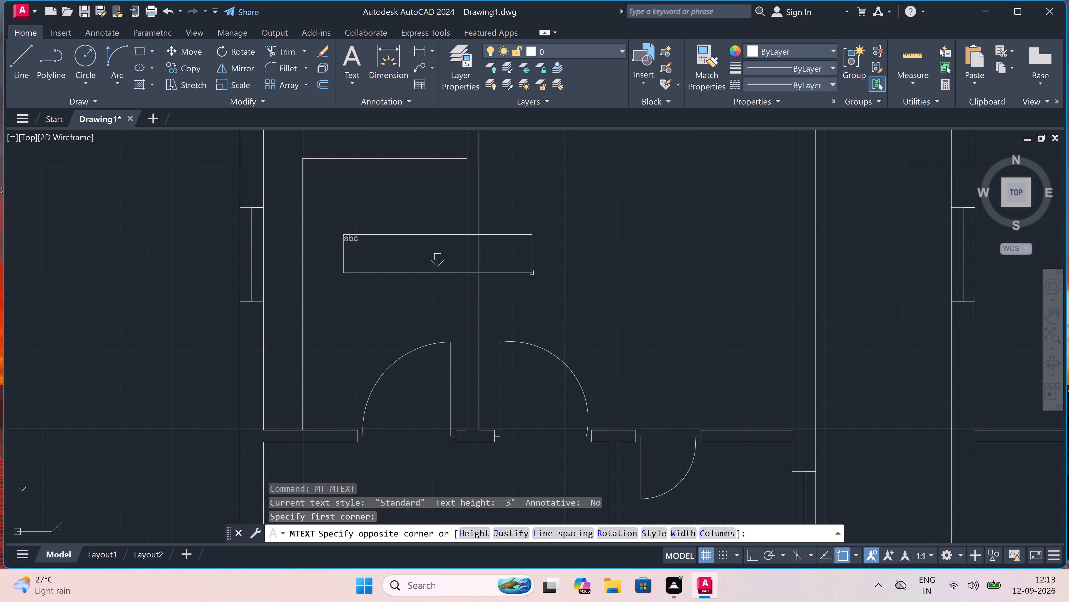
left_click(636, 265)
type("kitch")
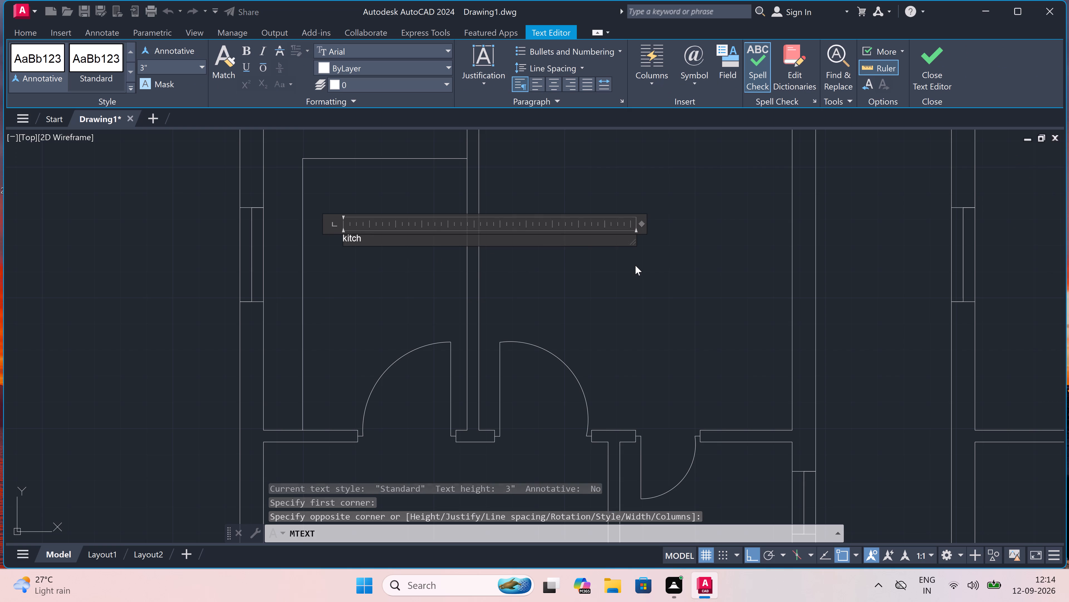
key("BackSpace")
key("BackSpace")
key("BackSpace")
key("BackSpace")
key("BackSpace")
key("BackSpace")
key("BackSpace")
key("BackSpace")
key("BackSpace")
key("BackSpace")
key("BackSpace")
key("BackSpace")
key("BackSpace")
key("BackSpace")
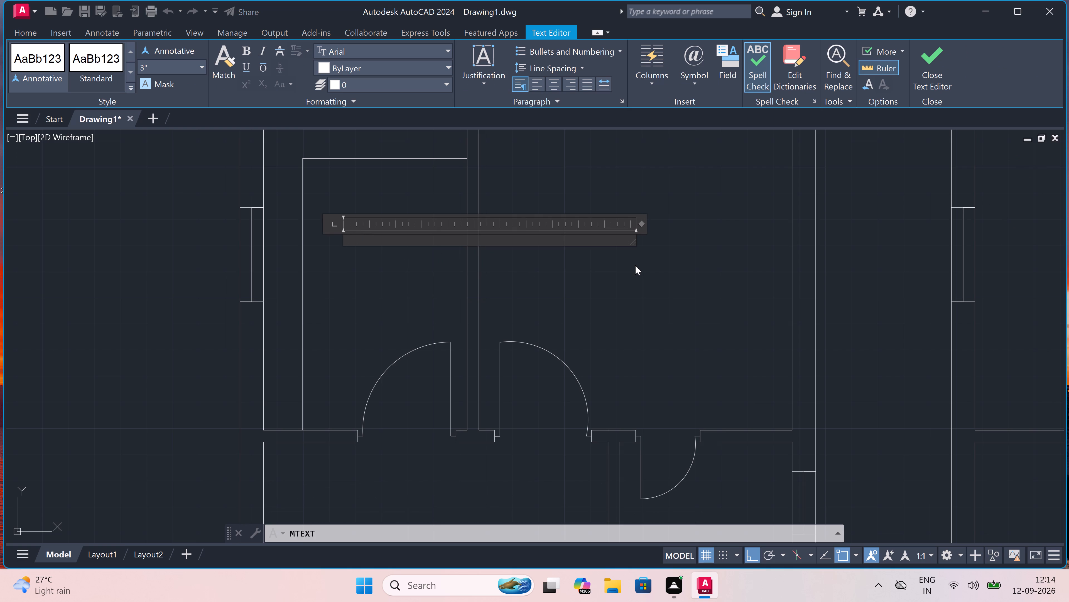
type("KITCHEN")
key("Return")
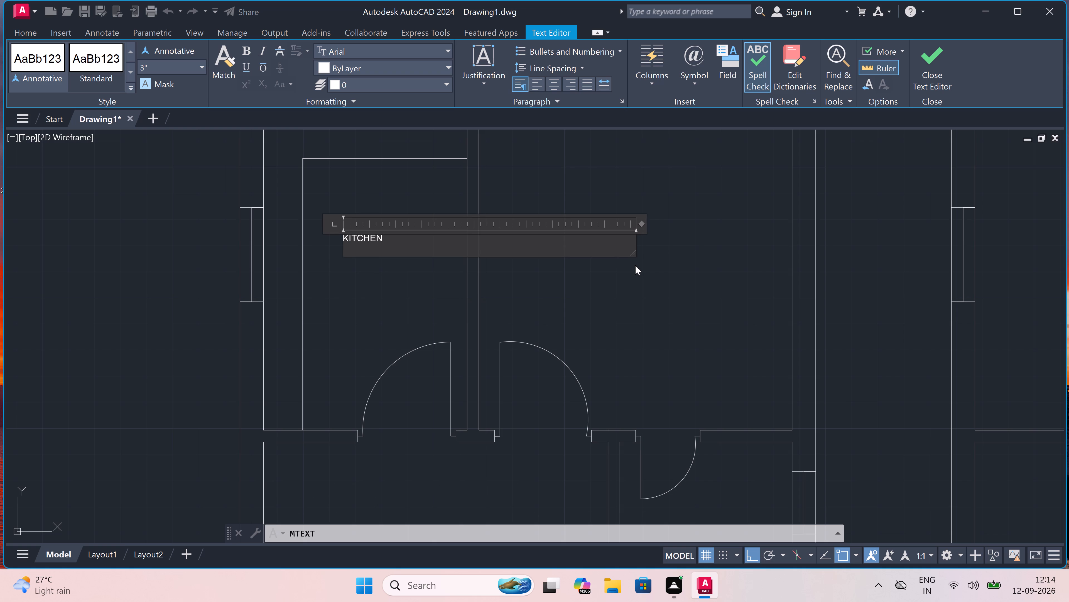
key("6")
key("apostrophe")
key("6")
type("\"X10'")
left_click(408, 281)
Add a multiline text label in the top-left unit's wider room reading BEDROOM with 9'2"X10' on the second line.
scroll(408, 281, "down", 2)
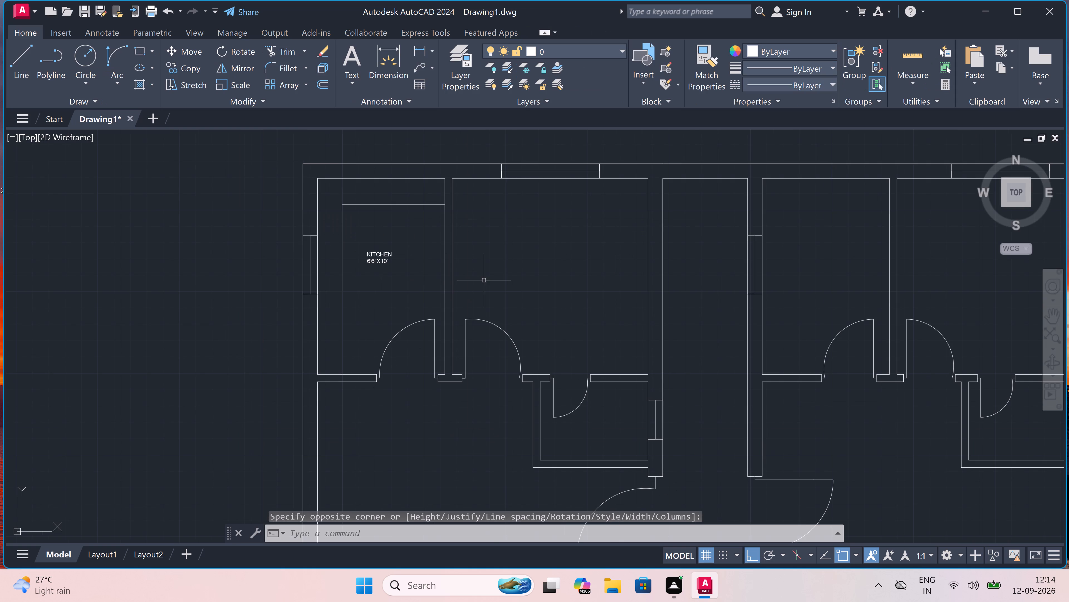
scroll(616, 262, "up", 1)
type("MT")
key("space")
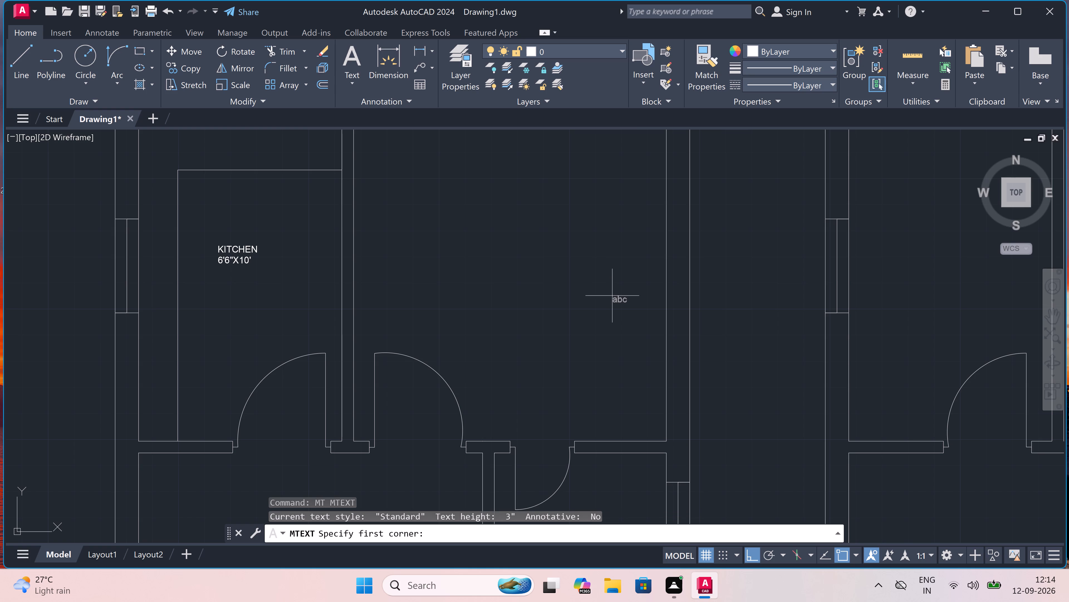
scroll(599, 298, "down", 1)
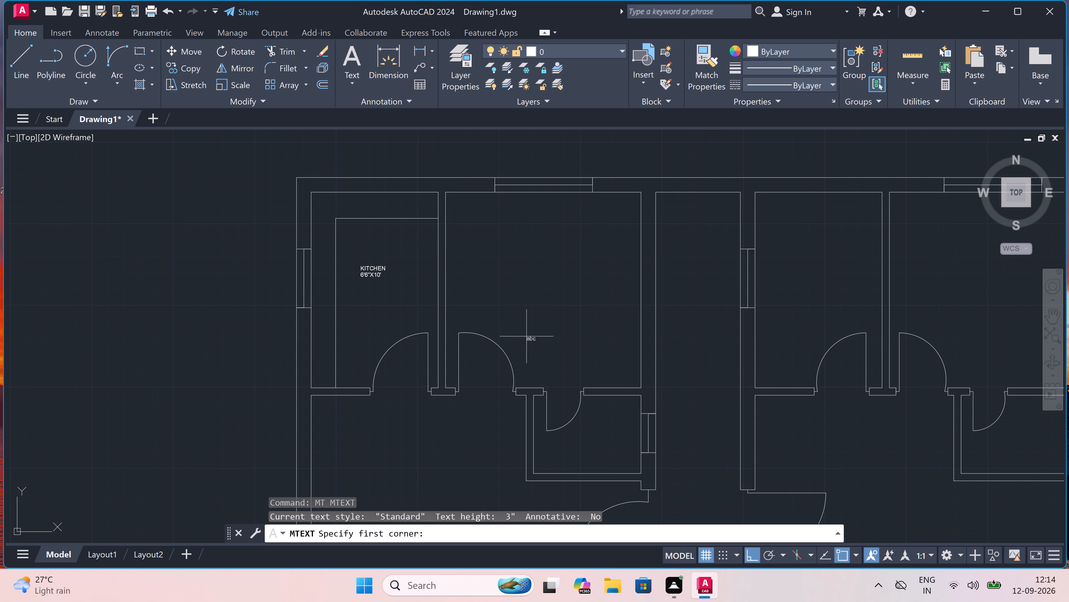
left_click(528, 345)
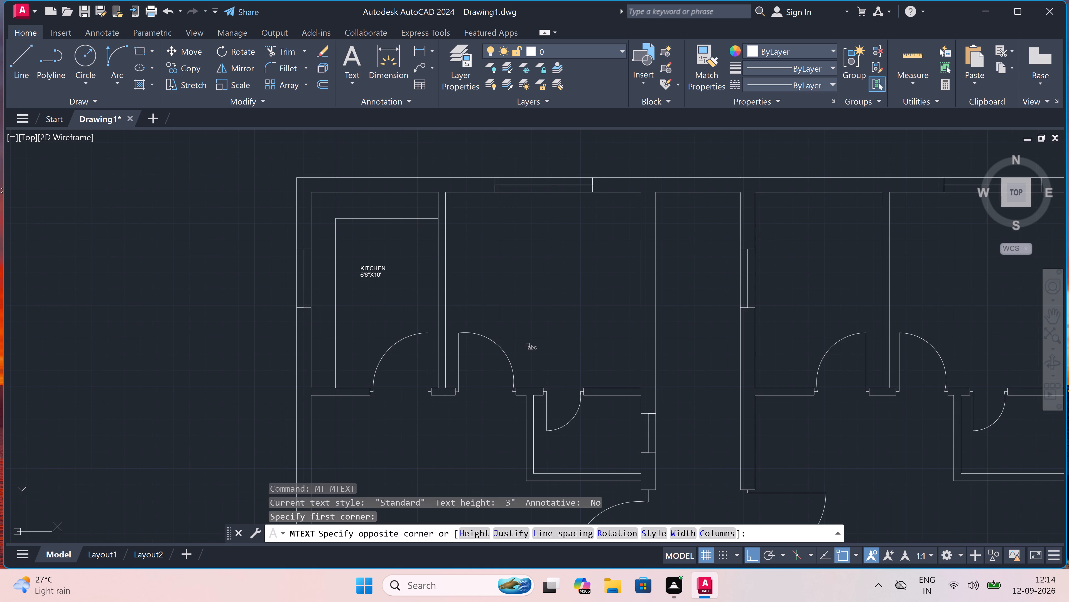
double_click(629, 355)
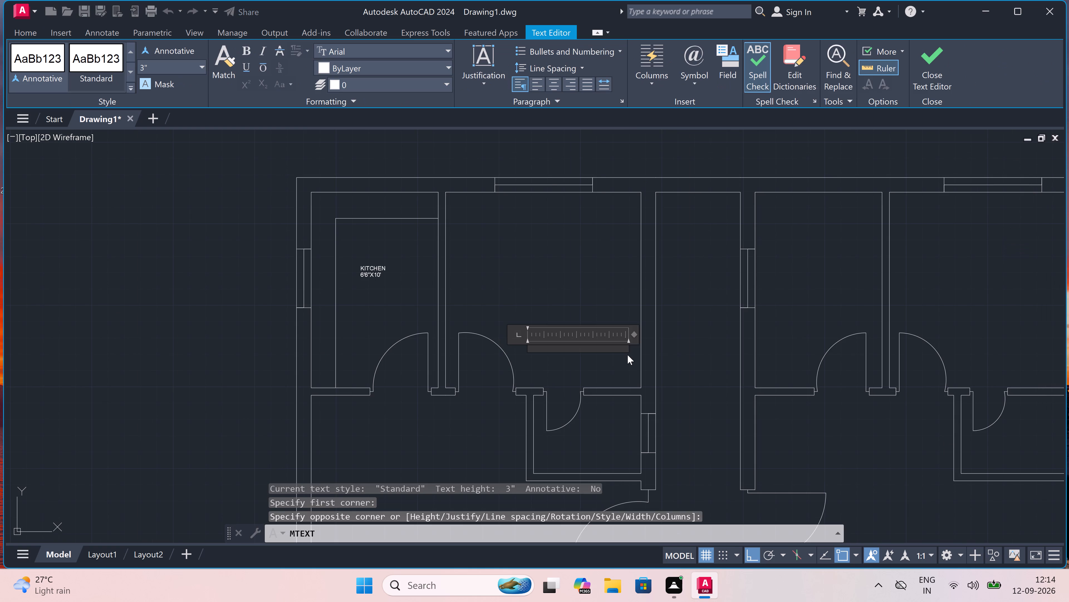
type("BEDROOM")
key("Return")
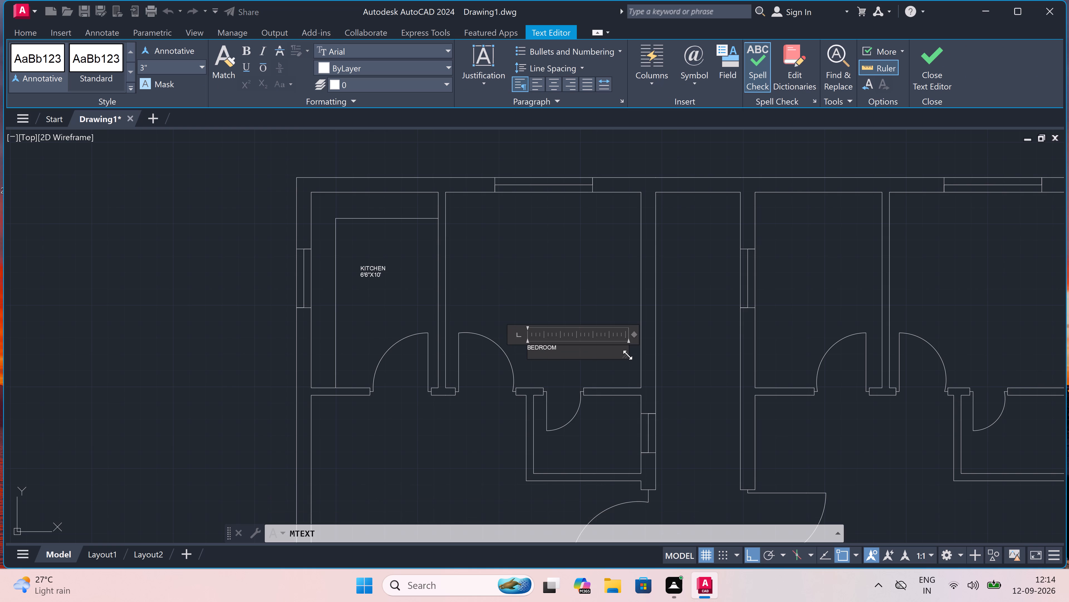
key("9")
key("apostrophe")
type("2\"")
scroll(605, 360, "up", 2)
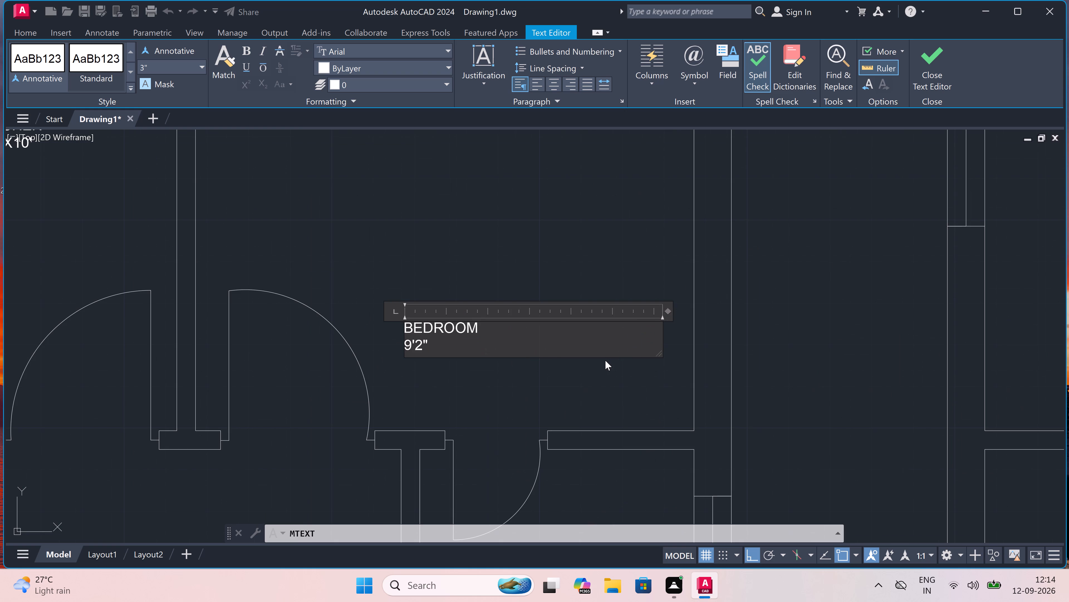
key("x")
type("10'")
scroll(600, 360, "down", 1)
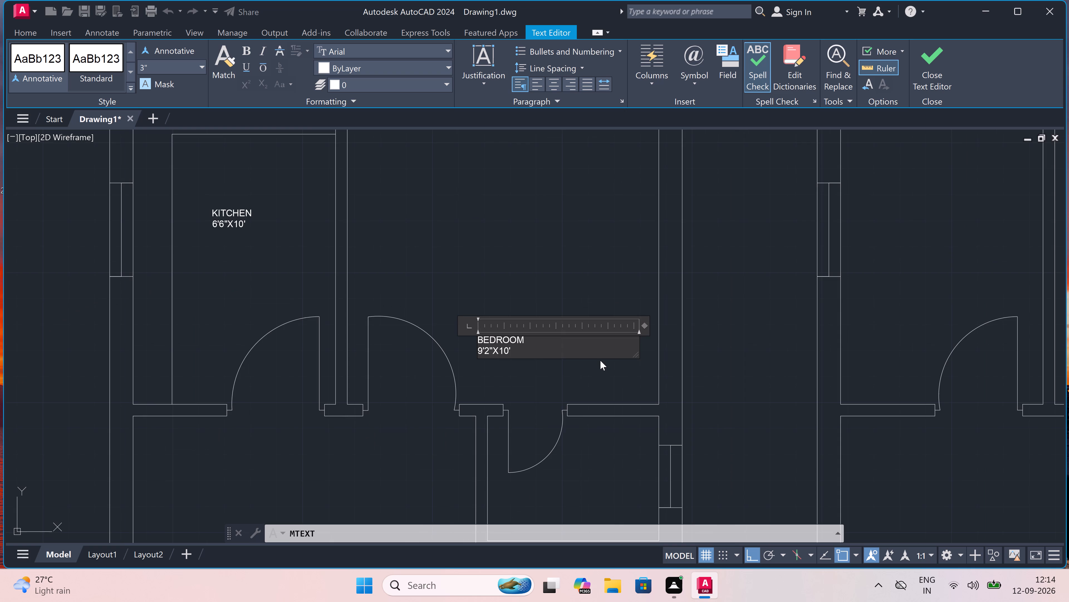
left_click(457, 270)
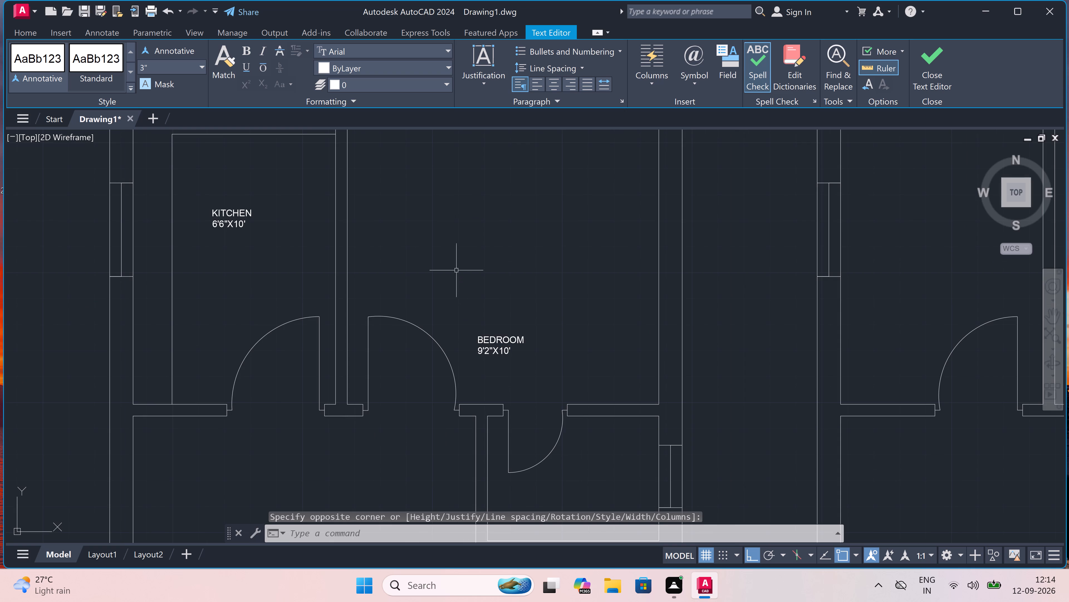
Add a multiline text label inside the top-left unit's small bathroom reading TOILET with 5'6"X4' on the second line.
scroll(456, 270, "down", 5)
scroll(492, 336, "up", 3)
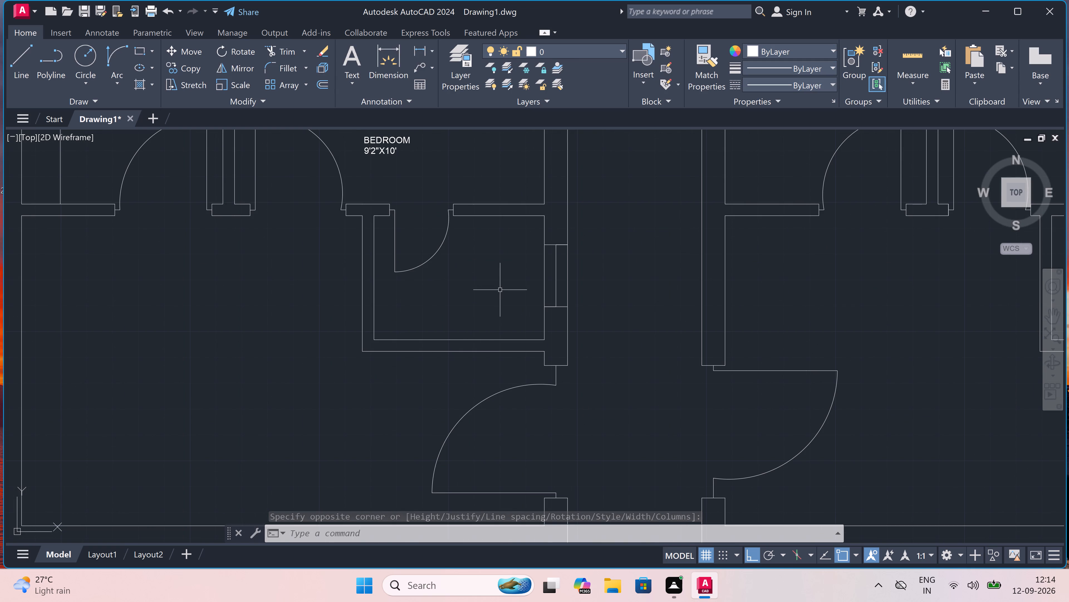
type("MT")
key("space")
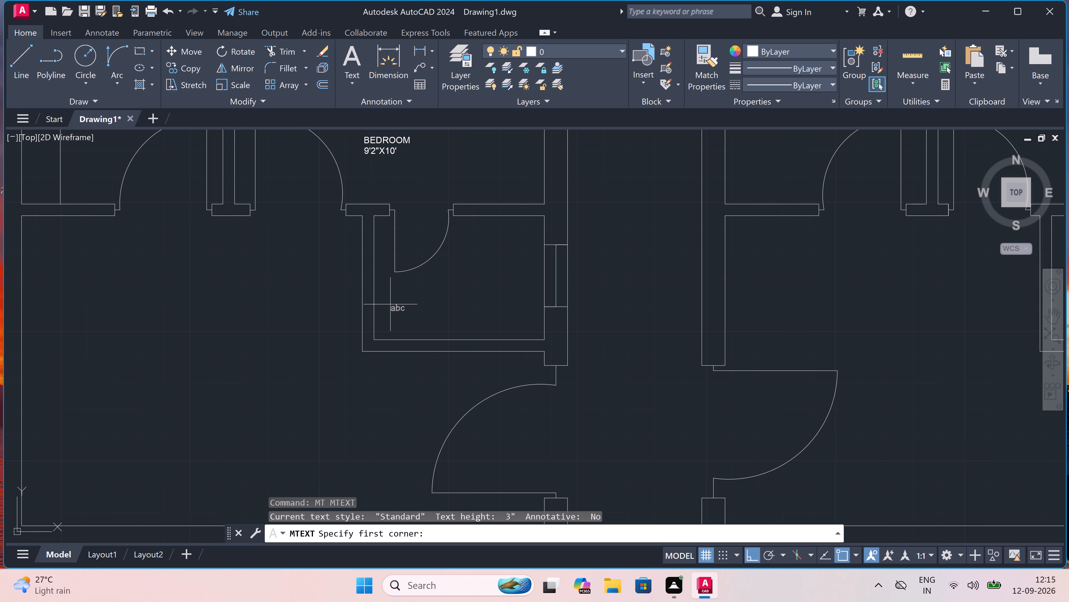
left_click(386, 292)
left_click_drag(506, 316, 508, 319)
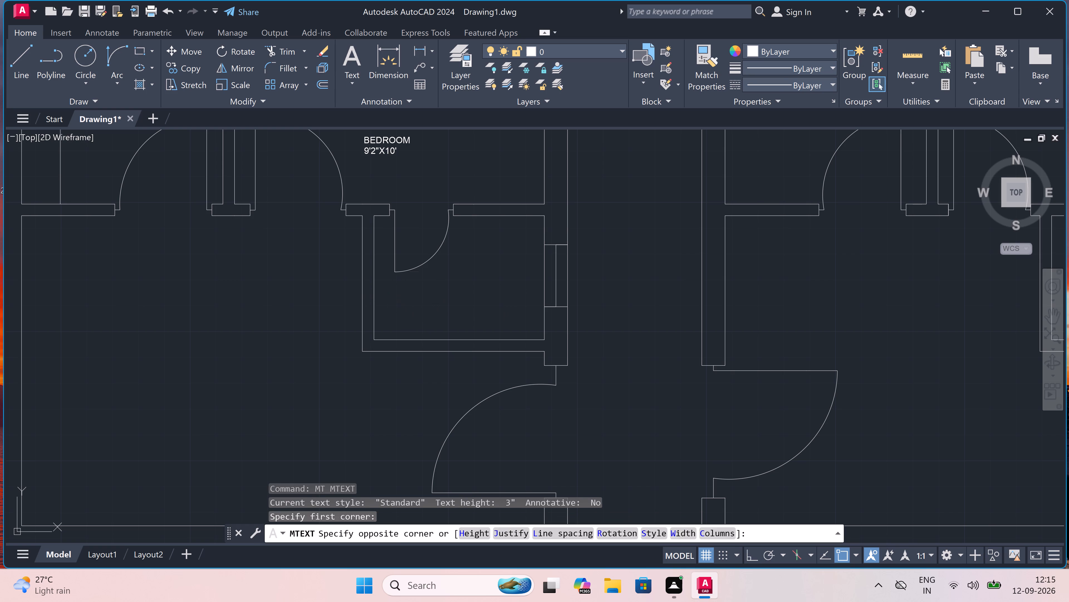
type("TOILET")
key("Return")
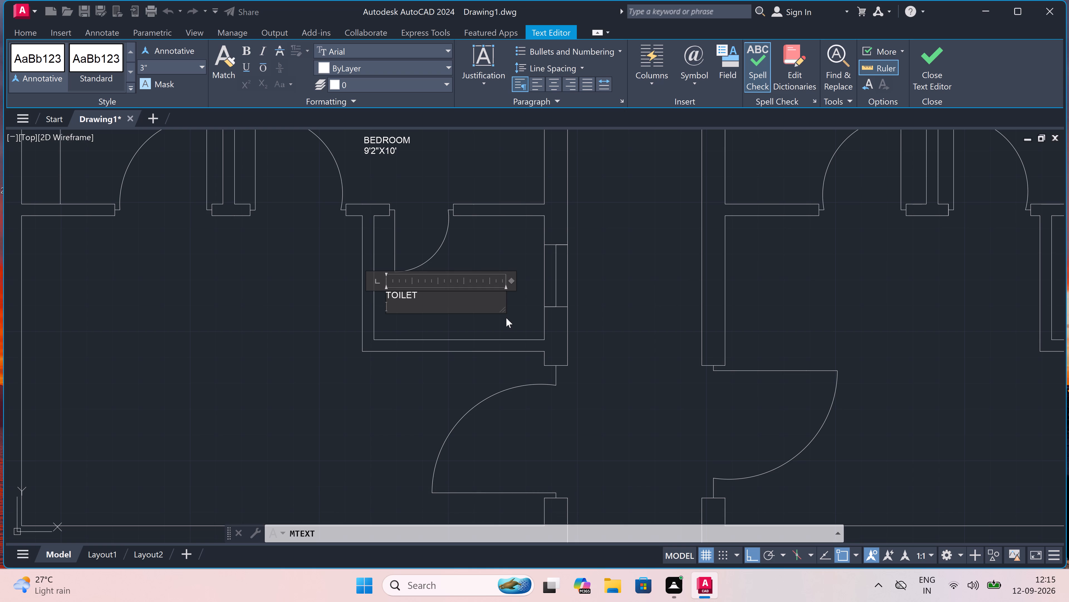
type("5'6\"")
key("x")
type("4'")
left_click(468, 324)
Add a multiline text label in the top-left unit's large lower room reading HALL with 16'1"X10' on the second line.
scroll(465, 322, "down", 4)
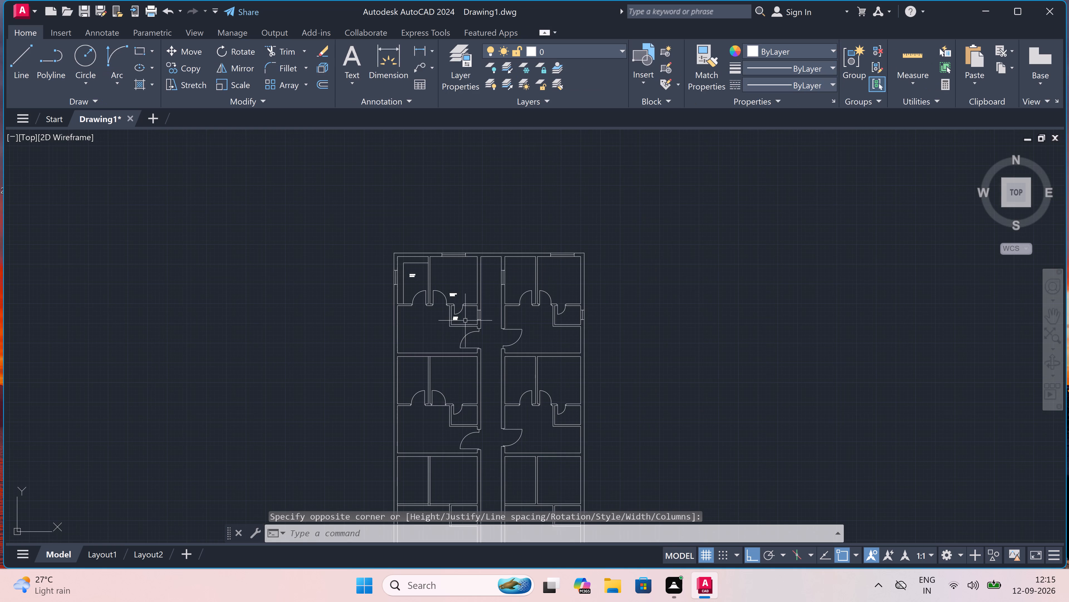
scroll(465, 321, "down", 1)
scroll(439, 327, "up", 3)
scroll(427, 305, "up", 1)
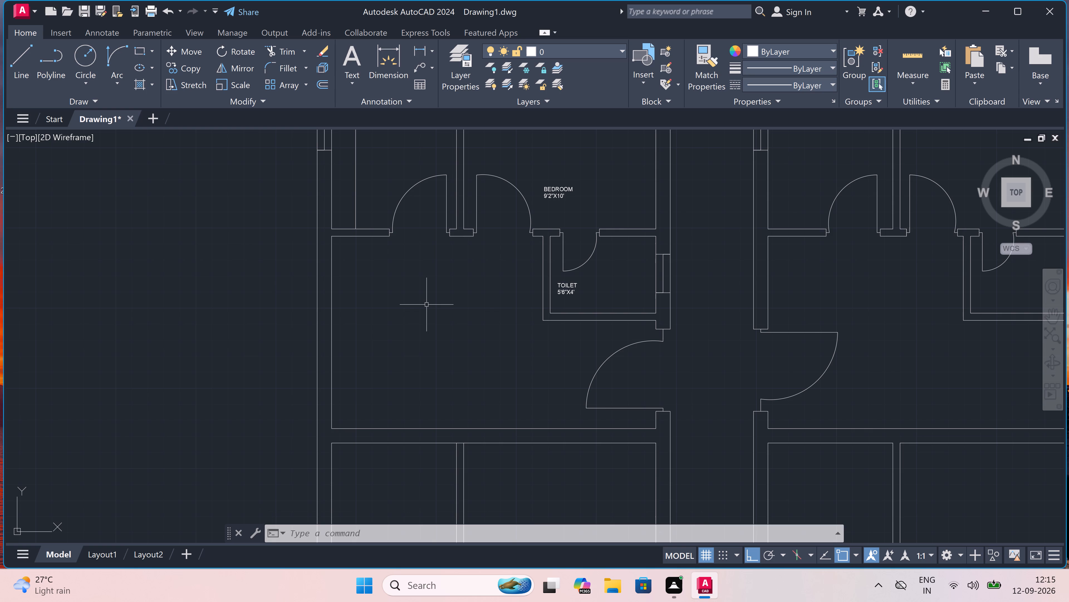
type("HA")
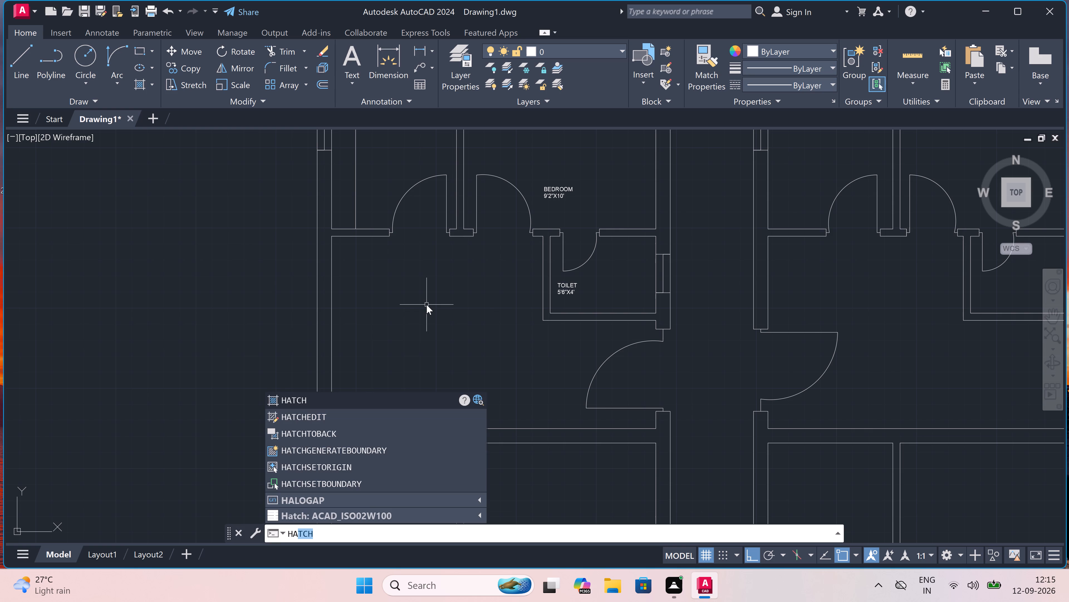
key("Escape")
type("MT")
key("space")
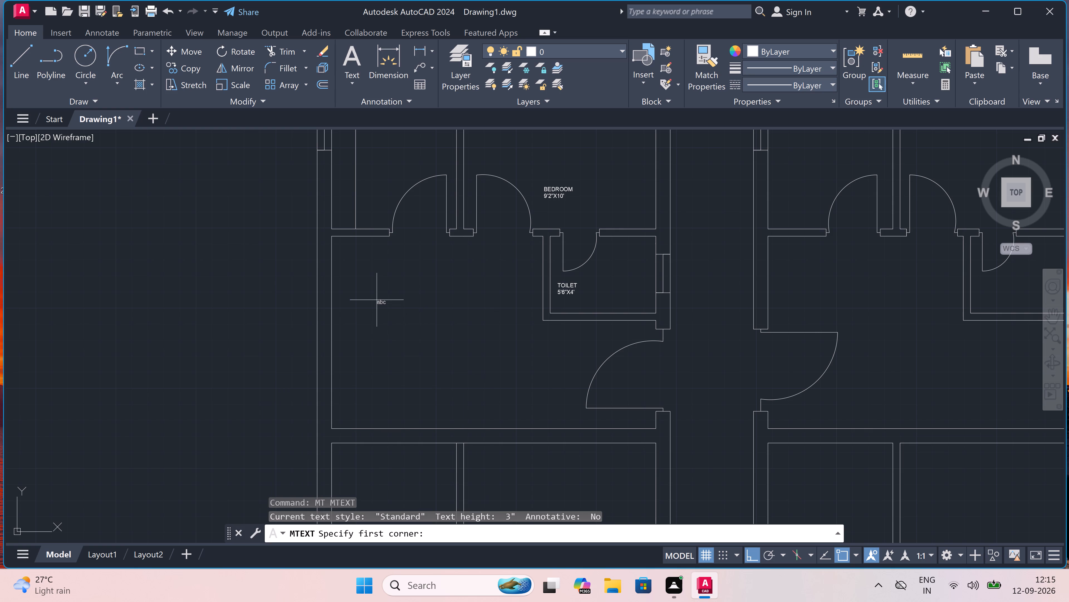
left_click(366, 287)
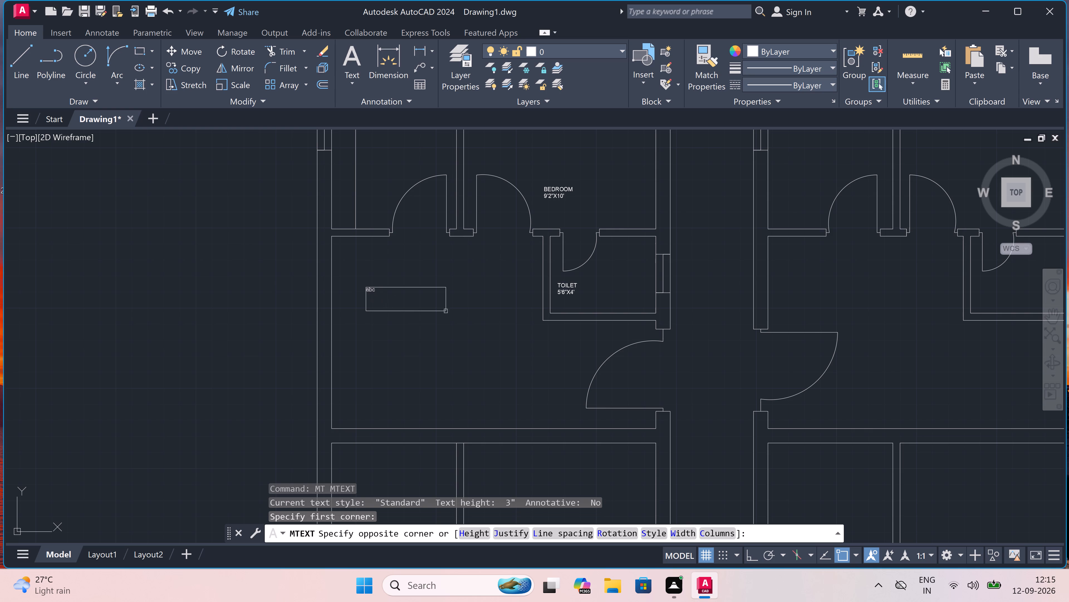
left_click(528, 300)
type("HALL")
key("Return")
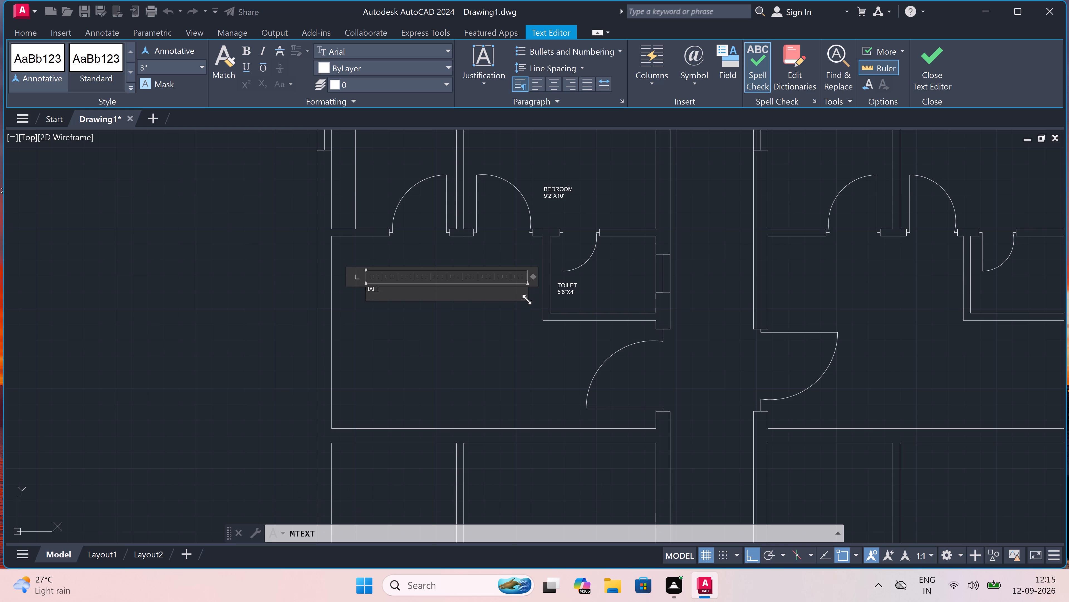
type("16'1\"X10'")
left_click(411, 341)
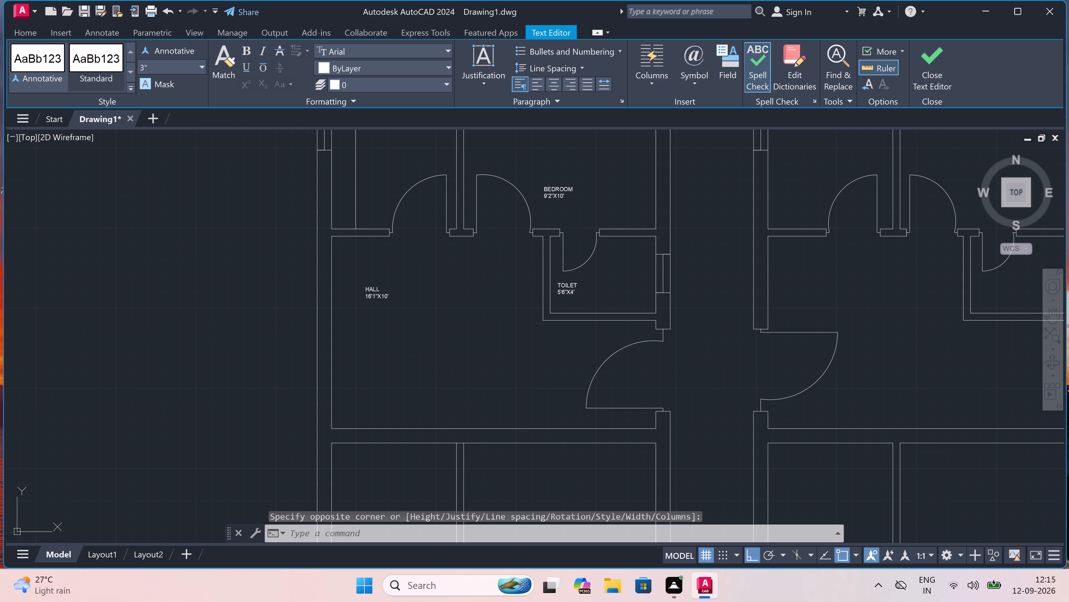
Set the text height of the HALL, BEDROOM and KITCHEN labels to 6" in their properties.
left_click(383, 300)
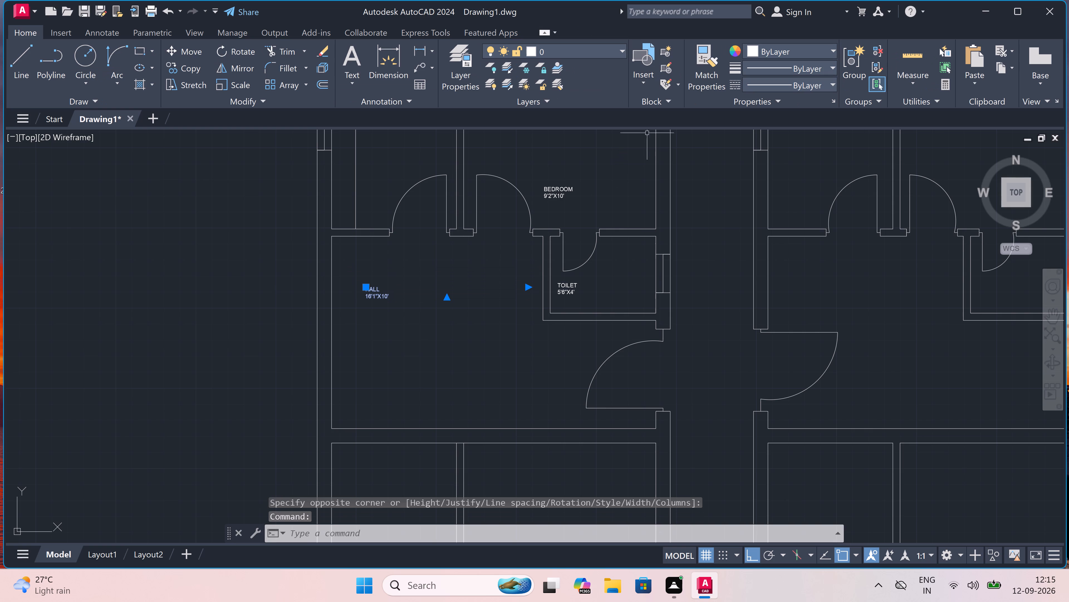
left_click(550, 188)
scroll(550, 191, "down", 4)
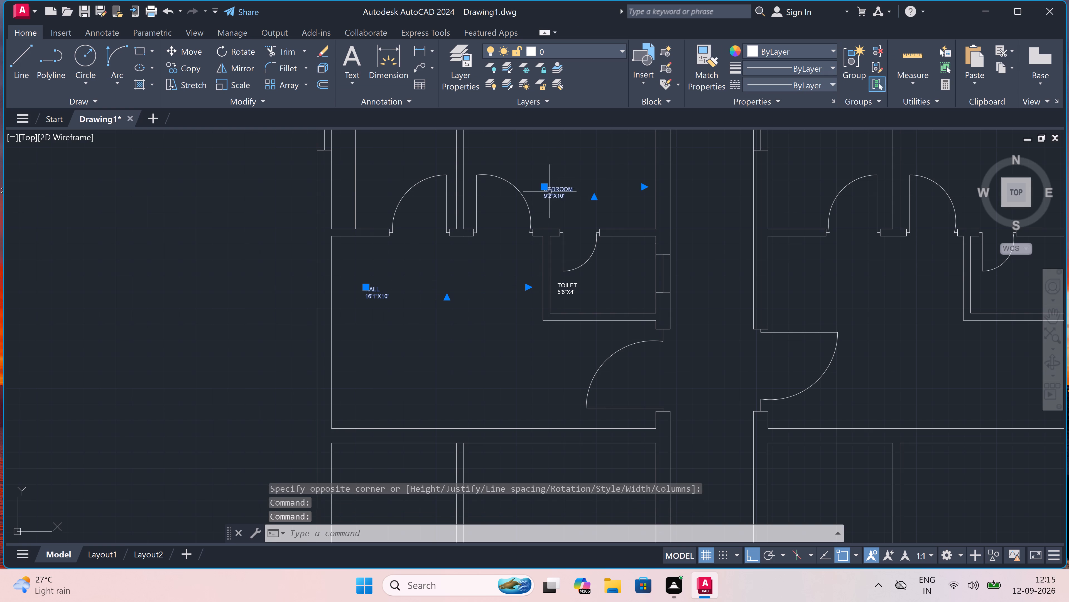
scroll(519, 168, "up", 3)
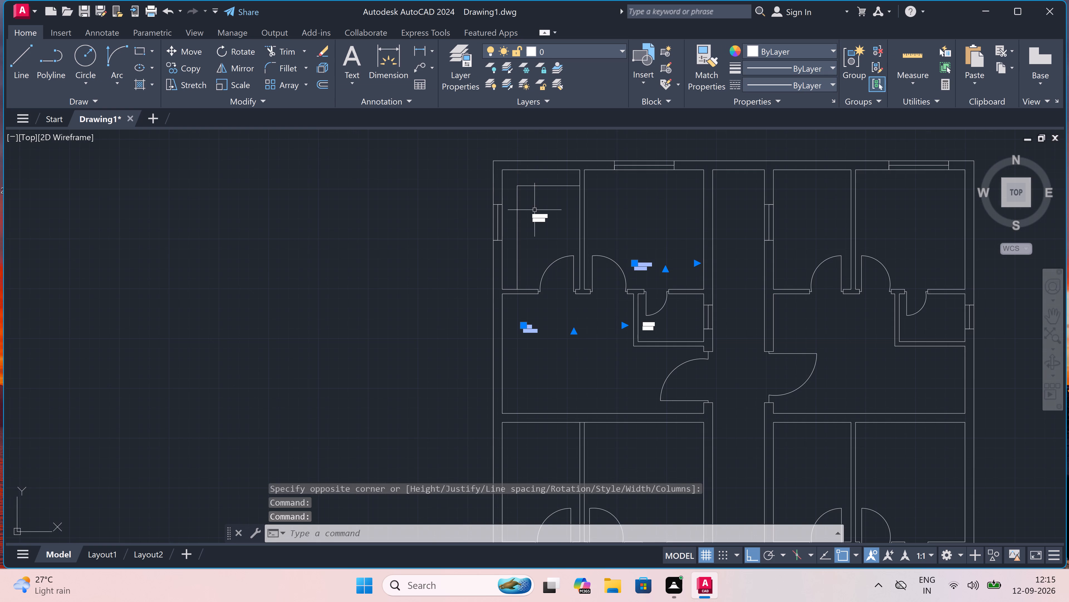
left_click(536, 215)
right_click(327, 205)
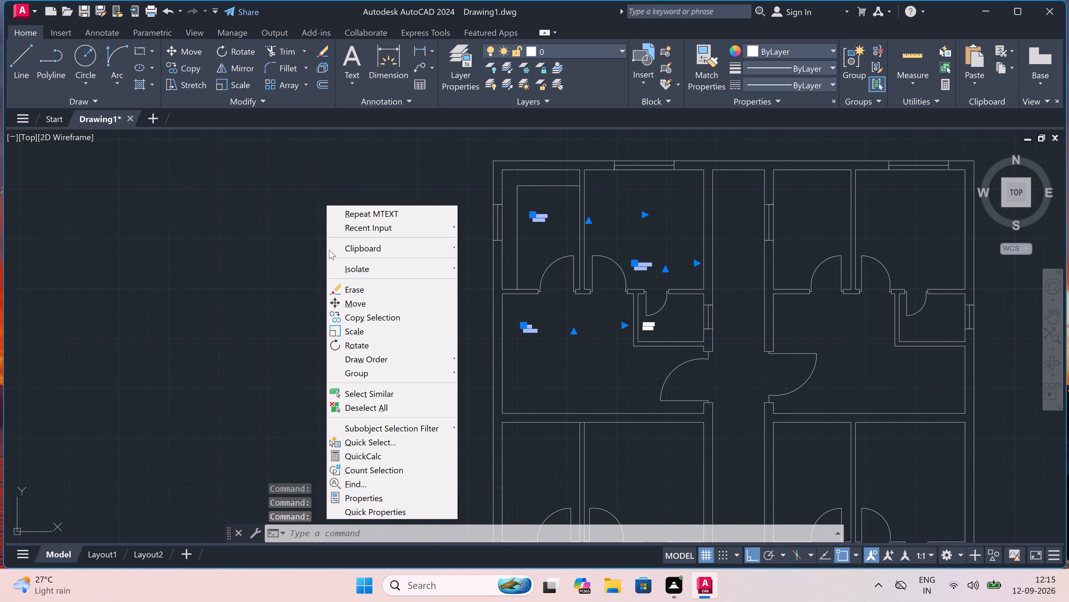
left_click(350, 496)
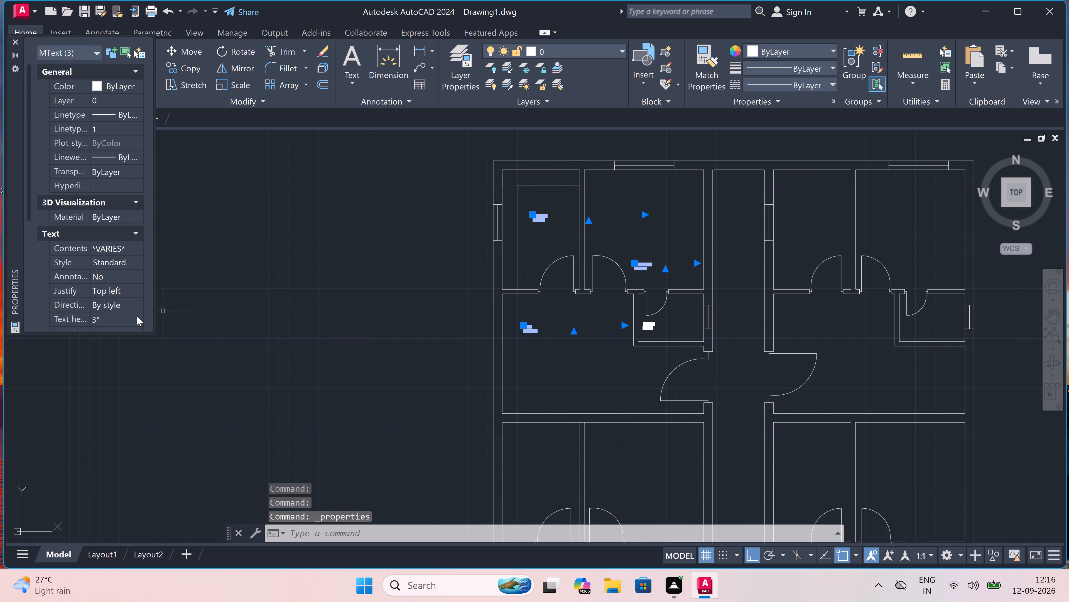
left_click(137, 316)
key("BackSpace")
type("6\"")
left_click(277, 281)
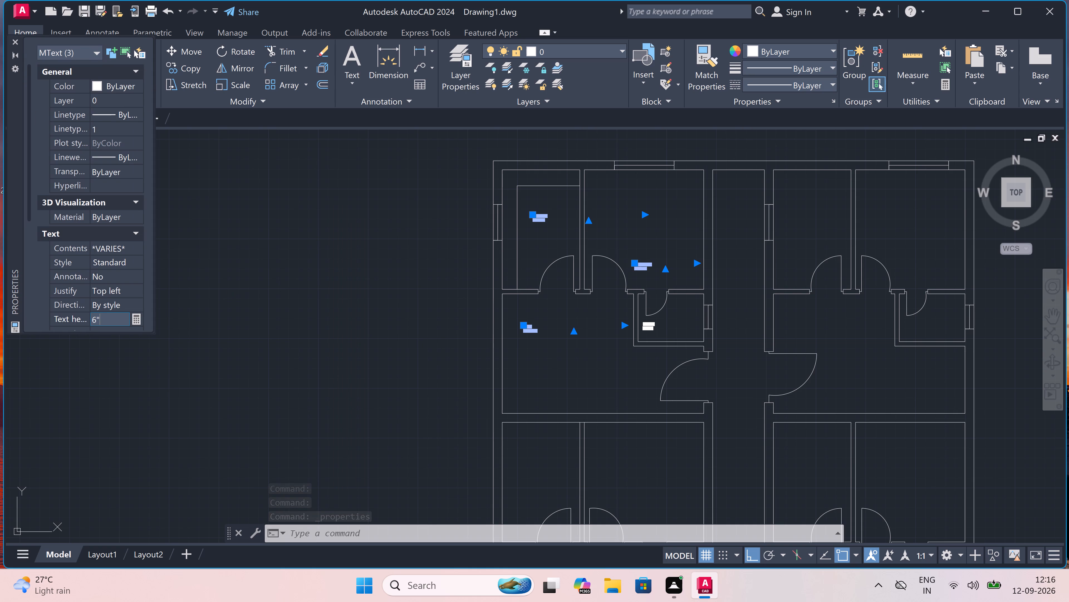
key("Escape")
Set the text height of the TOILET label to 5" so it suits the small bathroom.
scroll(276, 281, "down", 3)
scroll(411, 302, "up", 2)
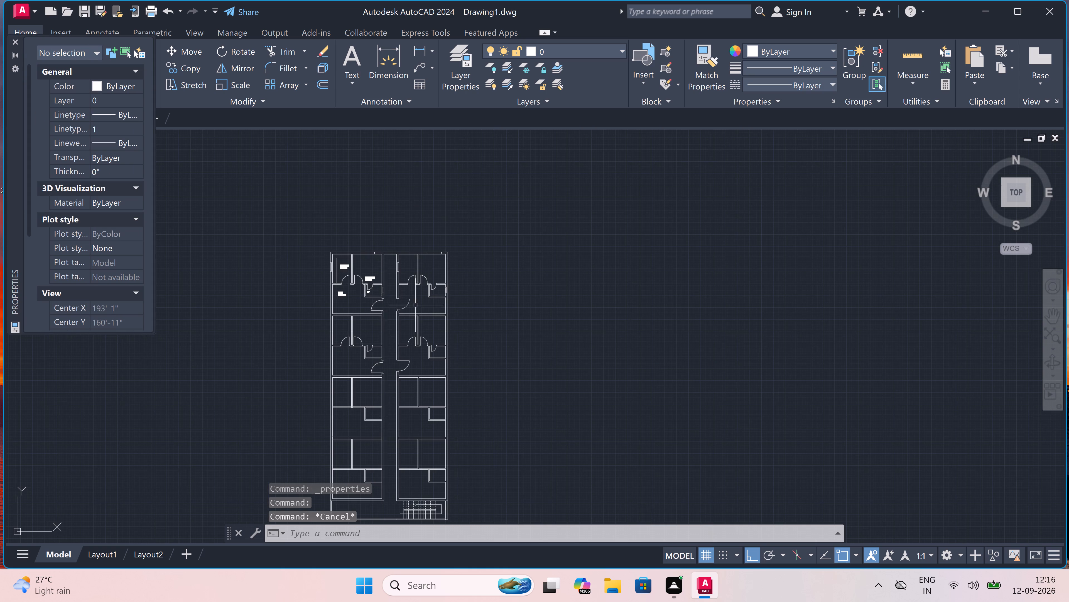
scroll(411, 303, "up", 1)
scroll(307, 271, "down", 2)
scroll(272, 264, "up", 3)
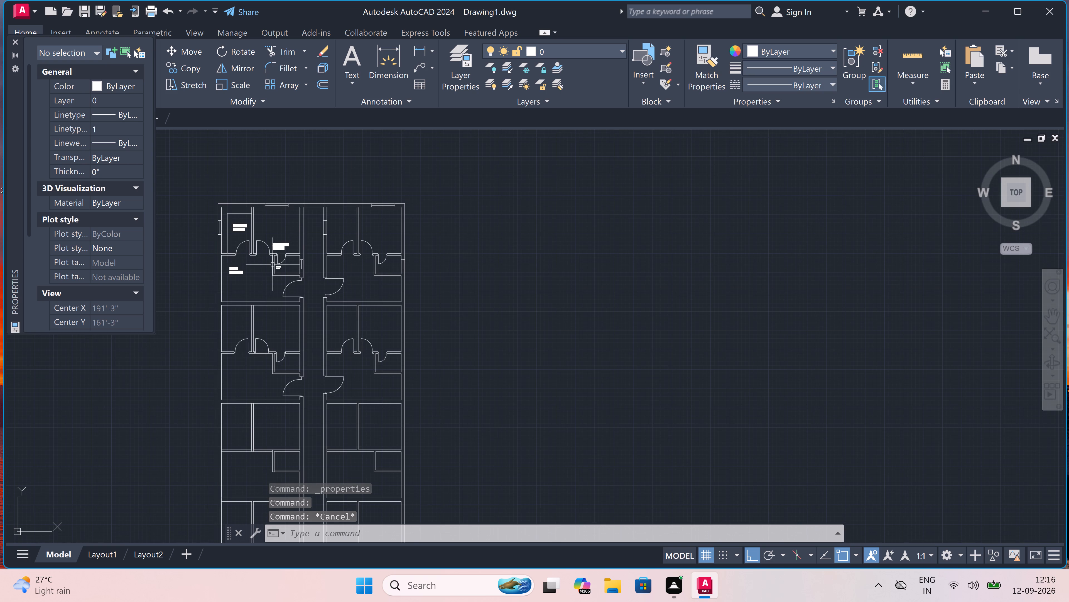
left_click(300, 276)
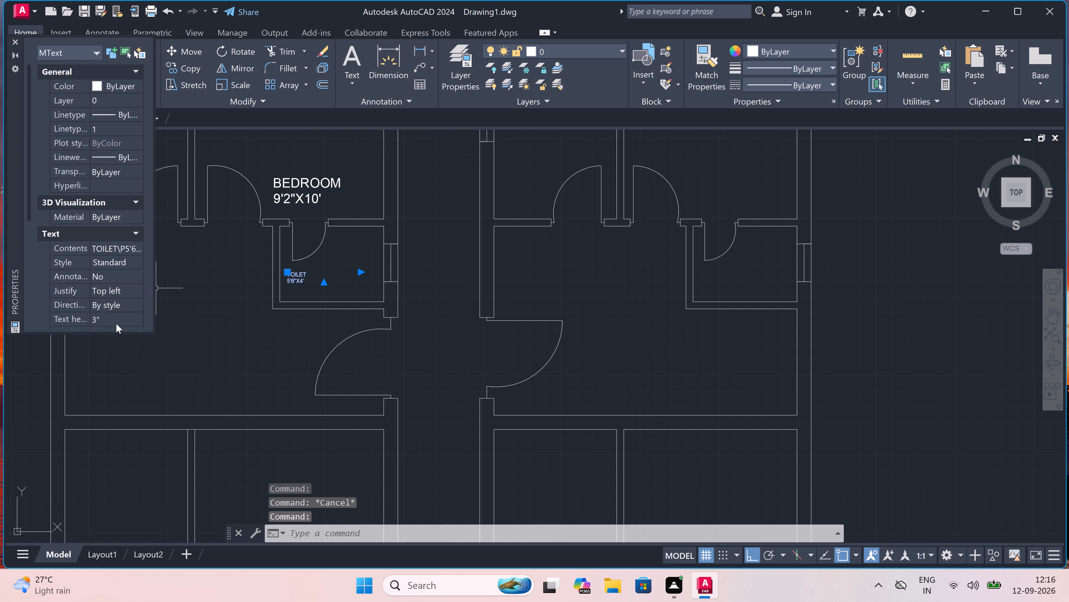
left_click(114, 318)
key("BackSpace")
type("5\"")
left_click(183, 334)
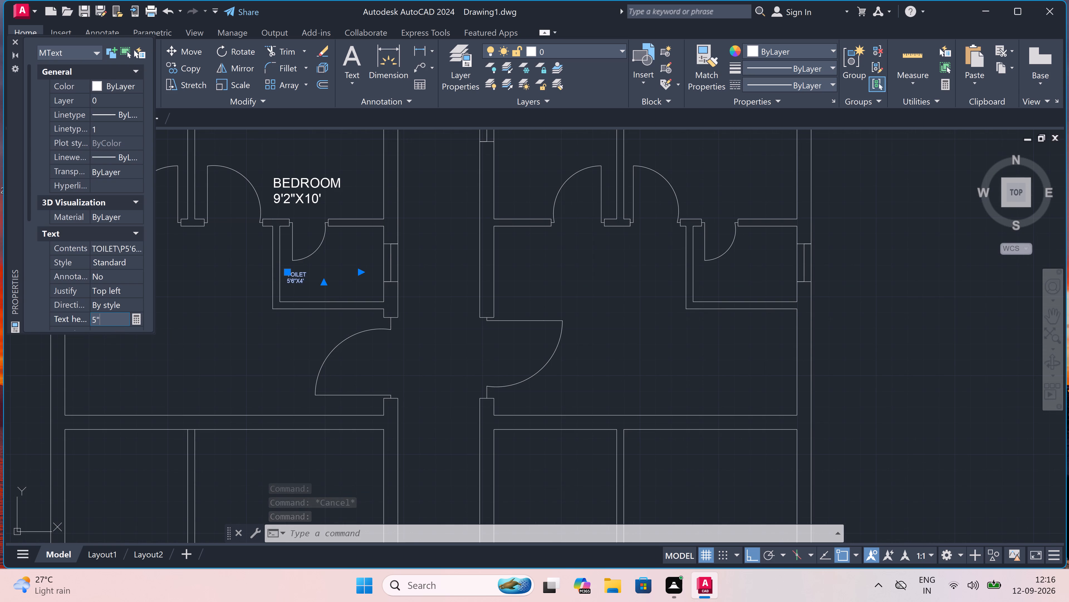
key("Escape")
Examine the size and placement of the top-left unit's room labels and compare the unit with the top-right one.
scroll(194, 336, "down", 2)
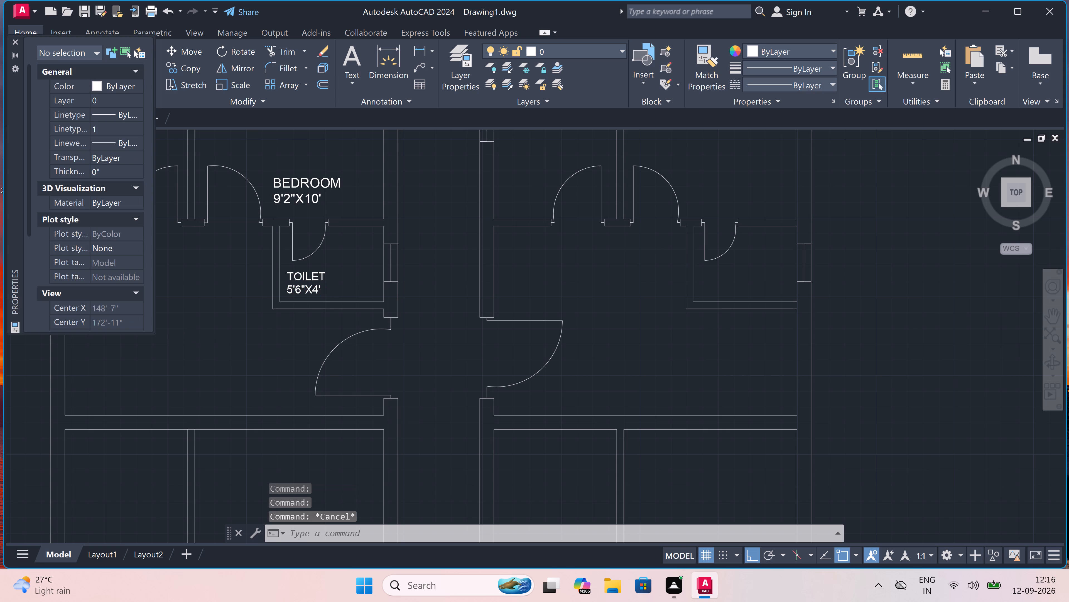
scroll(194, 336, "down", 3)
scroll(178, 306, "up", 3)
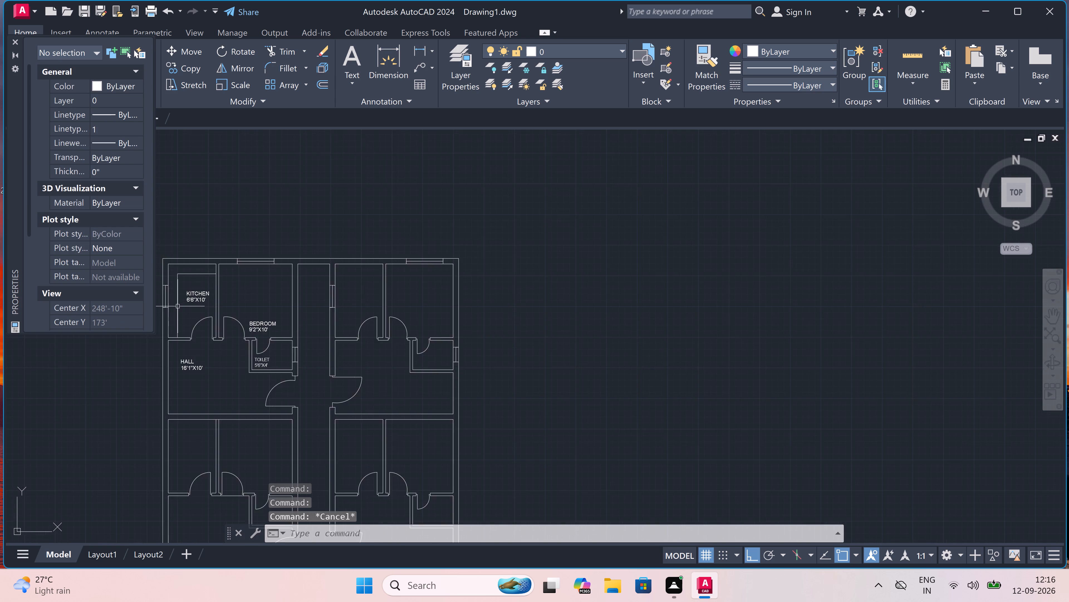
scroll(174, 303, "down", 4)
scroll(159, 289, "up", 4)
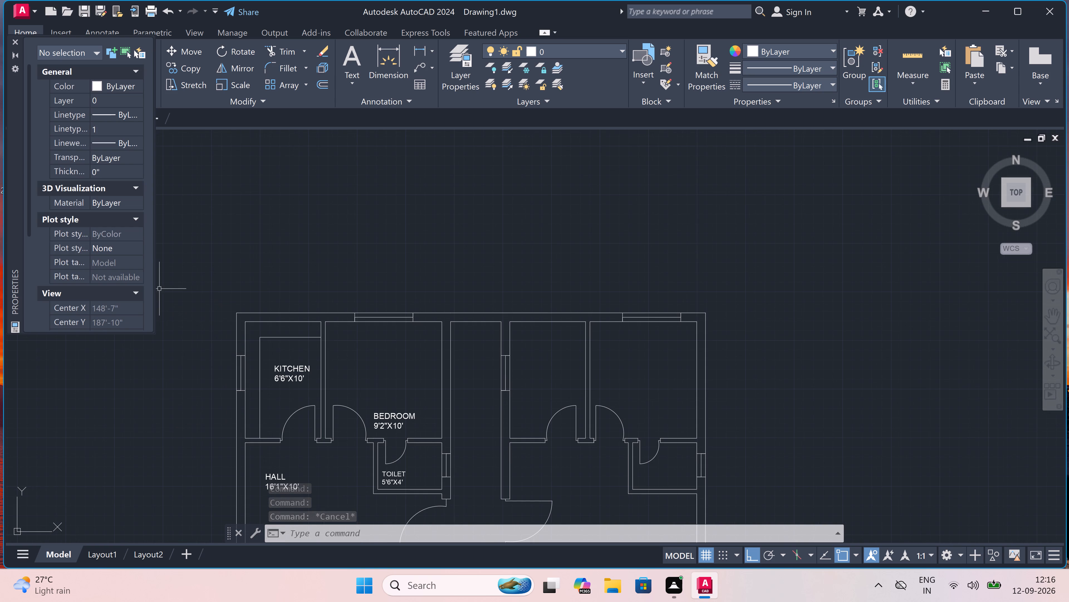
scroll(237, 310, "down", 3)
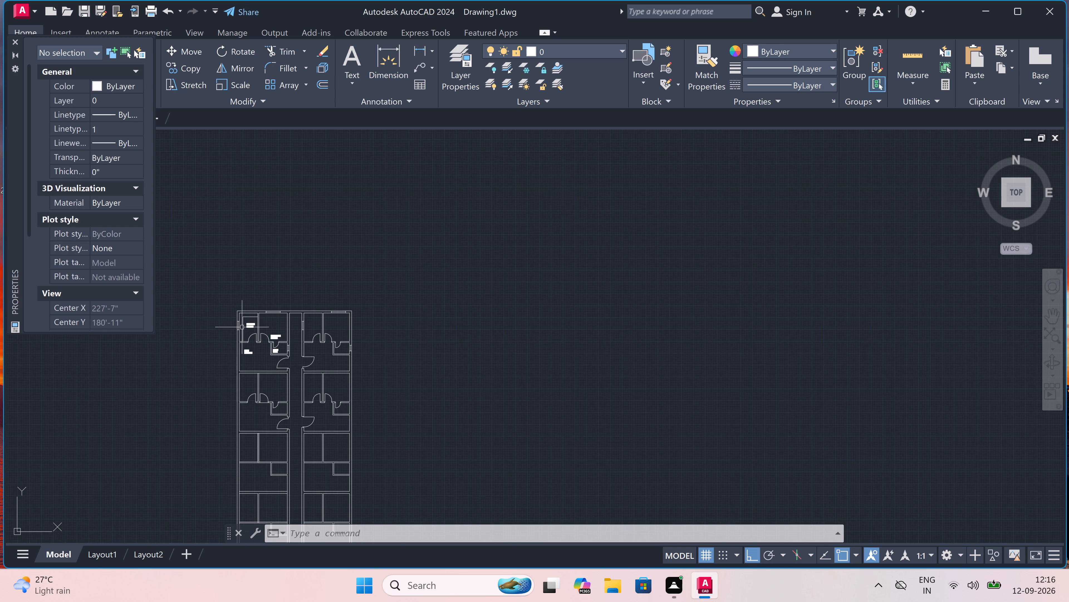
scroll(252, 334, "up", 3)
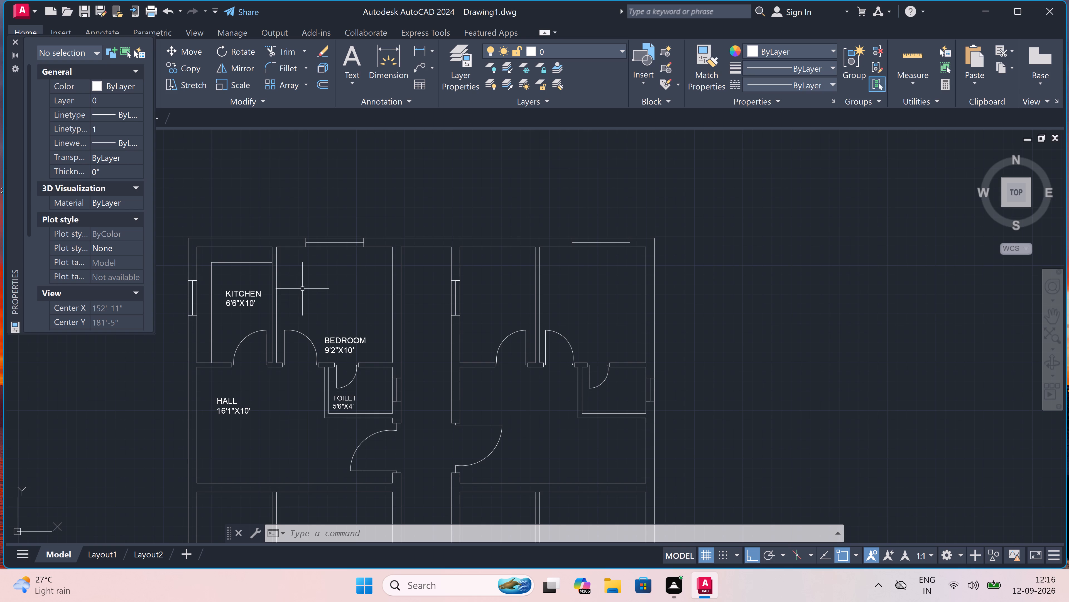
scroll(299, 293, "down", 1)
scroll(410, 304, "up", 1)
scroll(291, 322, "down", 1)
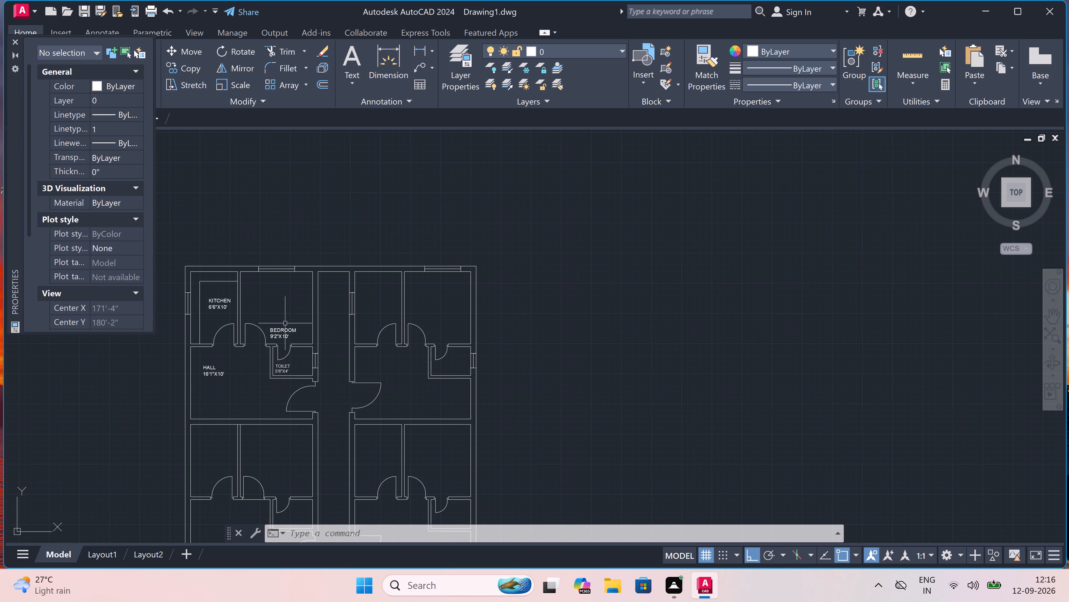
scroll(413, 301, "up", 1)
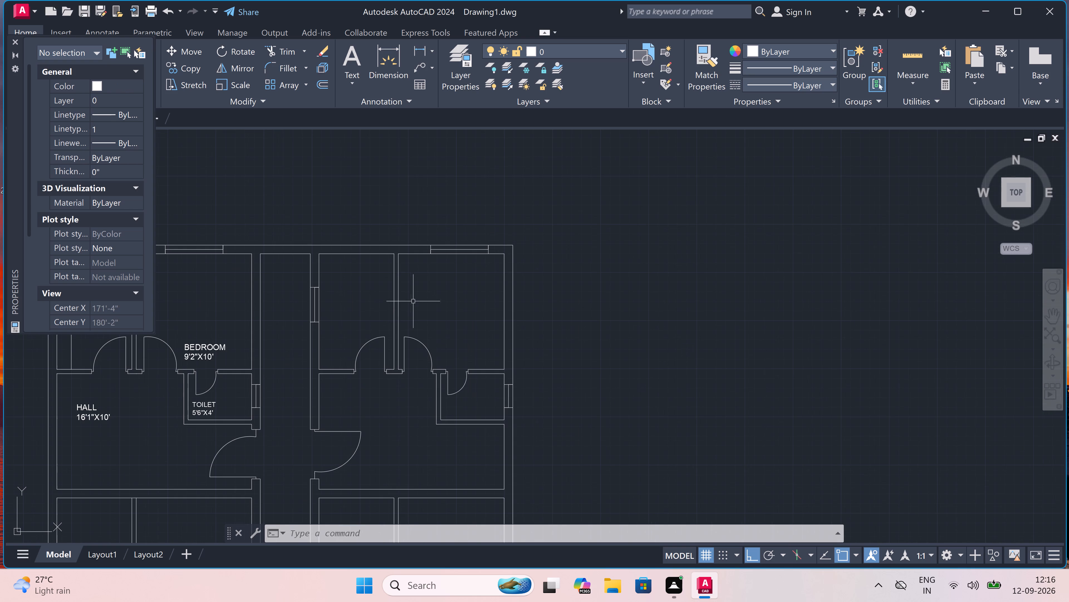
Draw the L-shaped kitchen counter line in the top-right unit, from the kitchen's lower wall up and across to the bedroom partition.
scroll(366, 303, "down", 1)
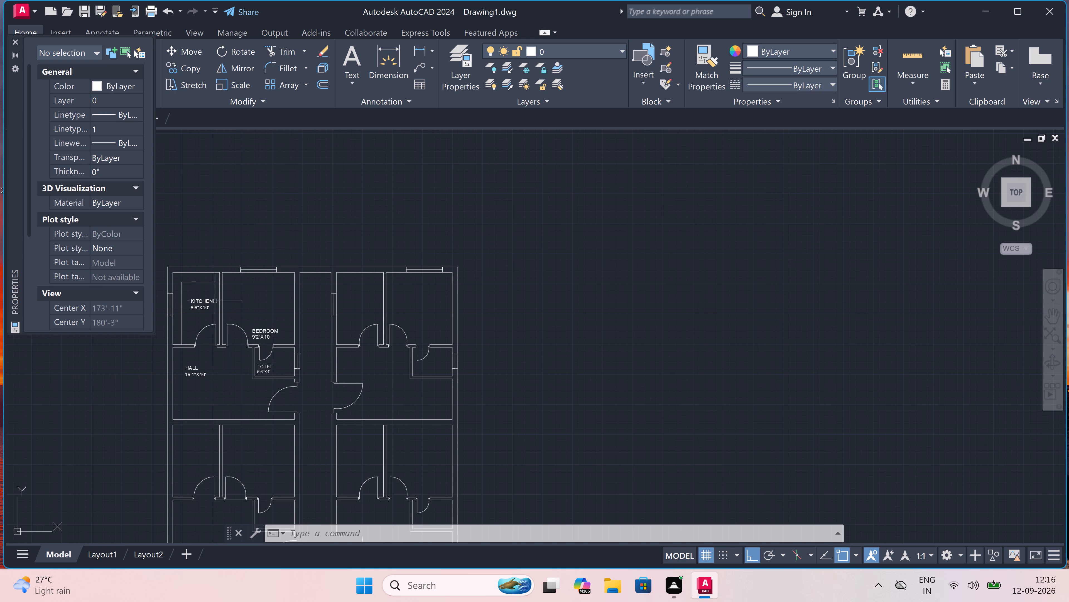
scroll(376, 304, "up", 2)
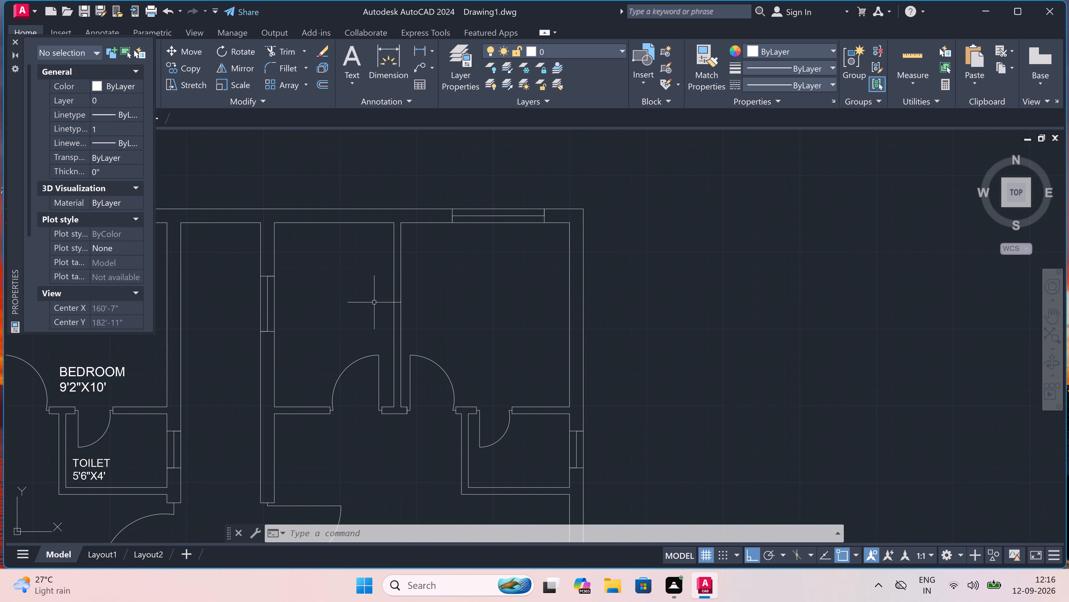
type("L")
key("space")
scroll(373, 301, "down", 2)
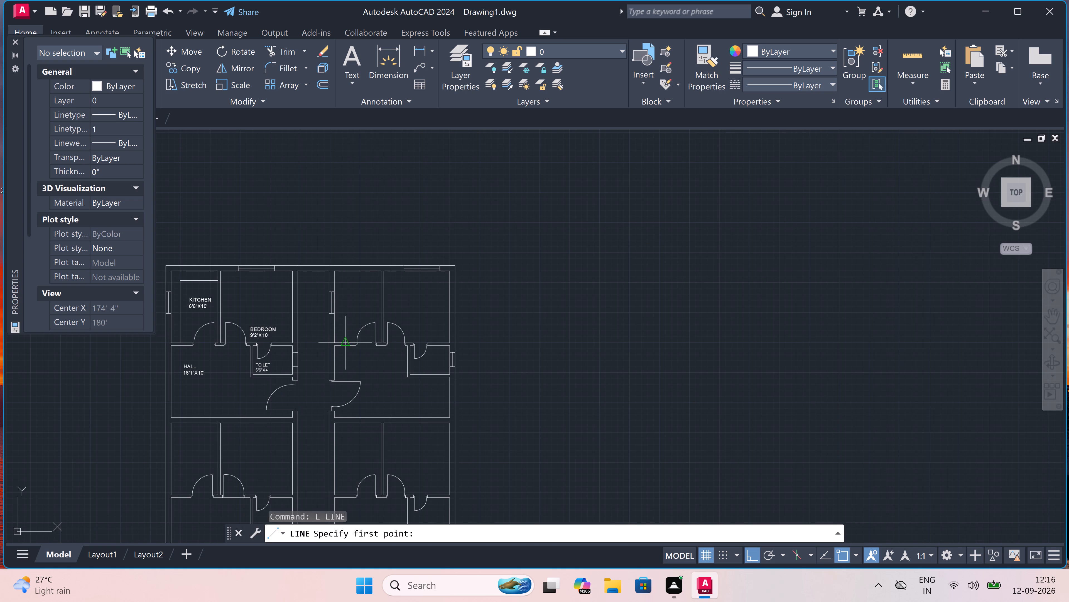
scroll(345, 343, "up", 2)
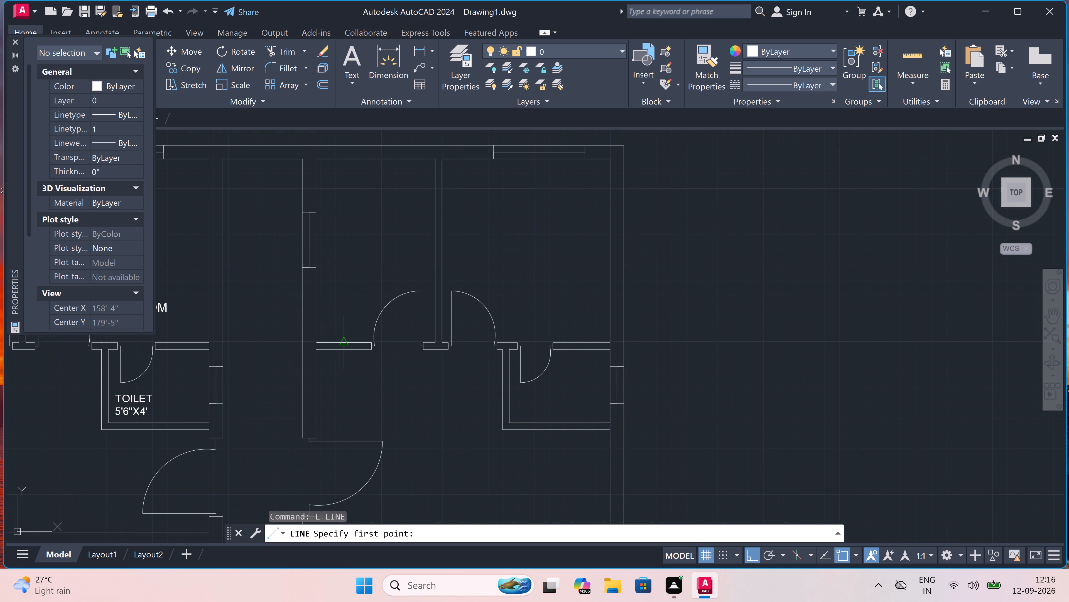
left_click(347, 341)
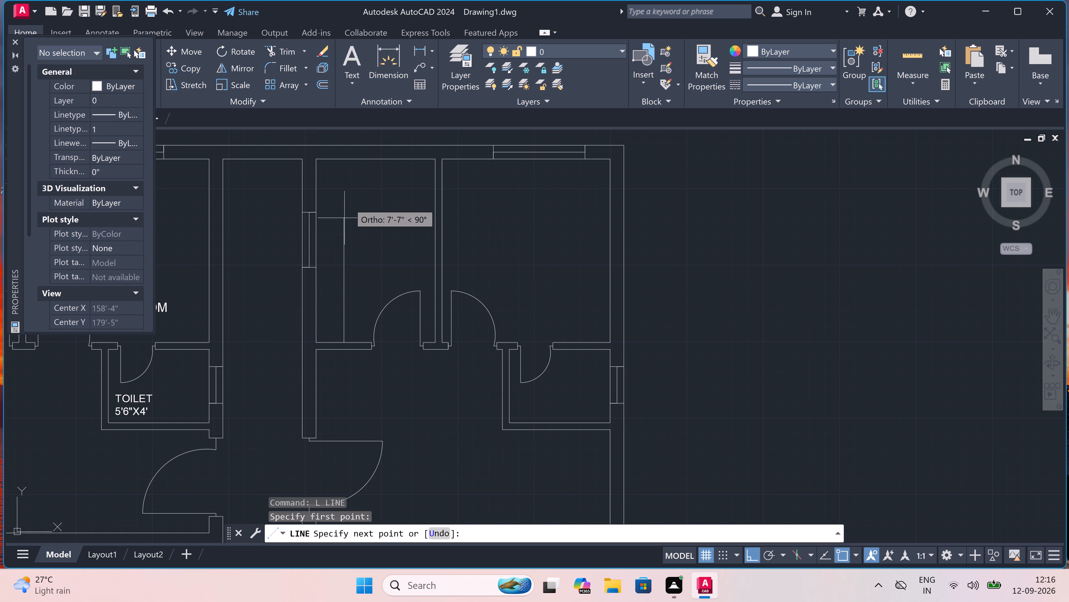
left_click(347, 189)
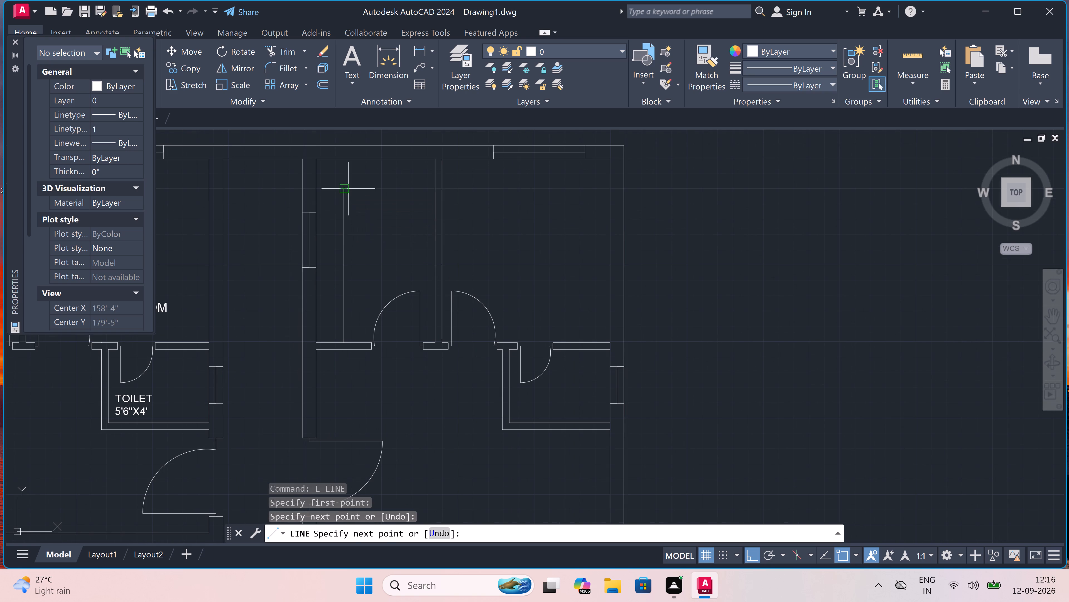
left_click(434, 190)
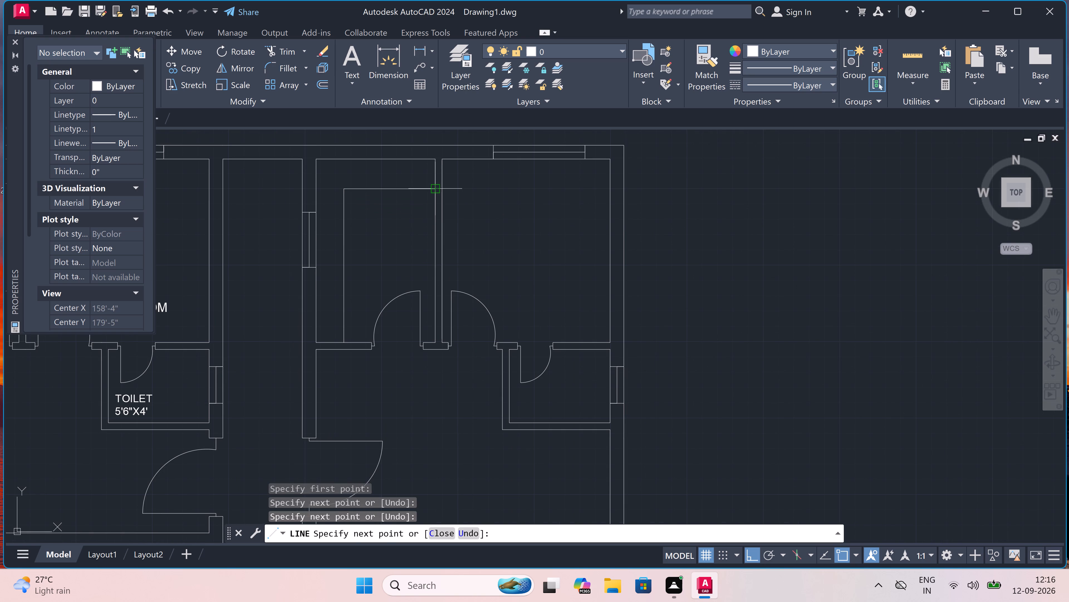
key("Escape")
Copy the KITCHEN, BEDROOM, HALL and TOILET labels from the top-left unit about 22'-6" horizontally into the top-right unit's matching rooms.
scroll(433, 189, "down", 3)
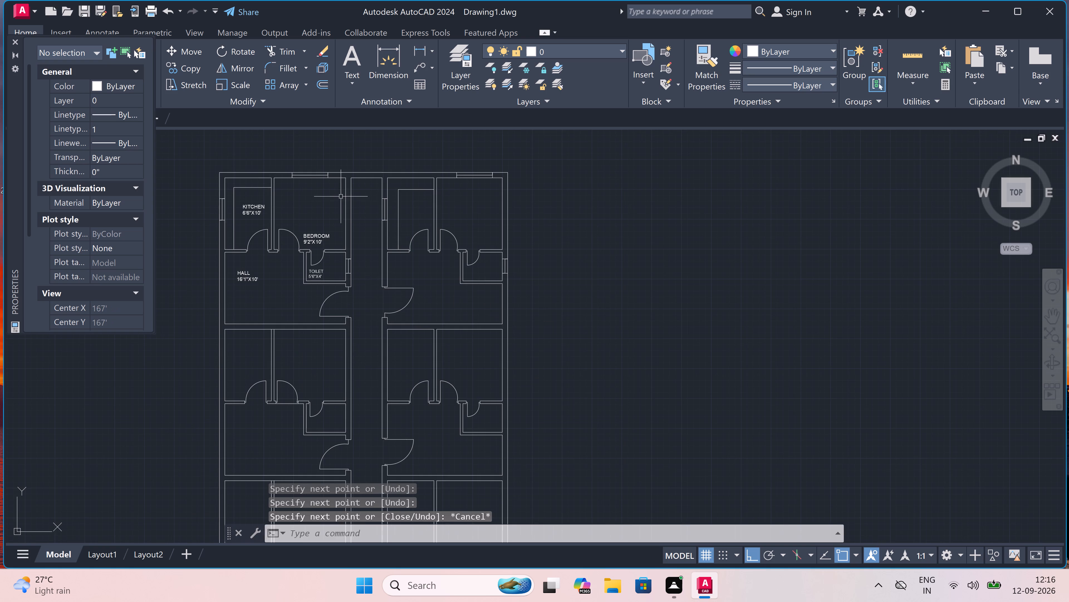
left_click(250, 203)
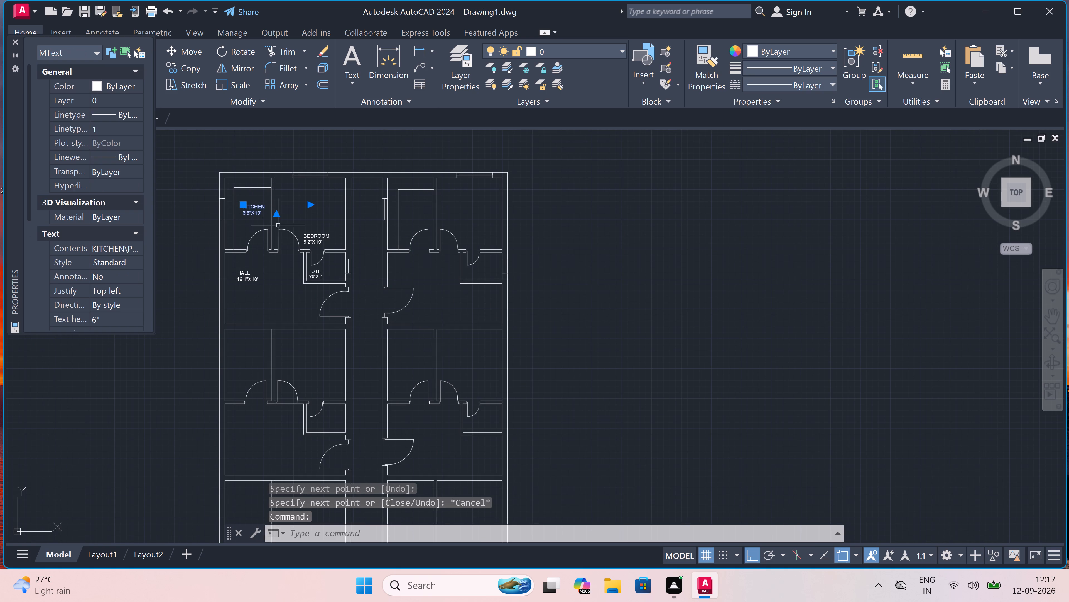
left_click(309, 238)
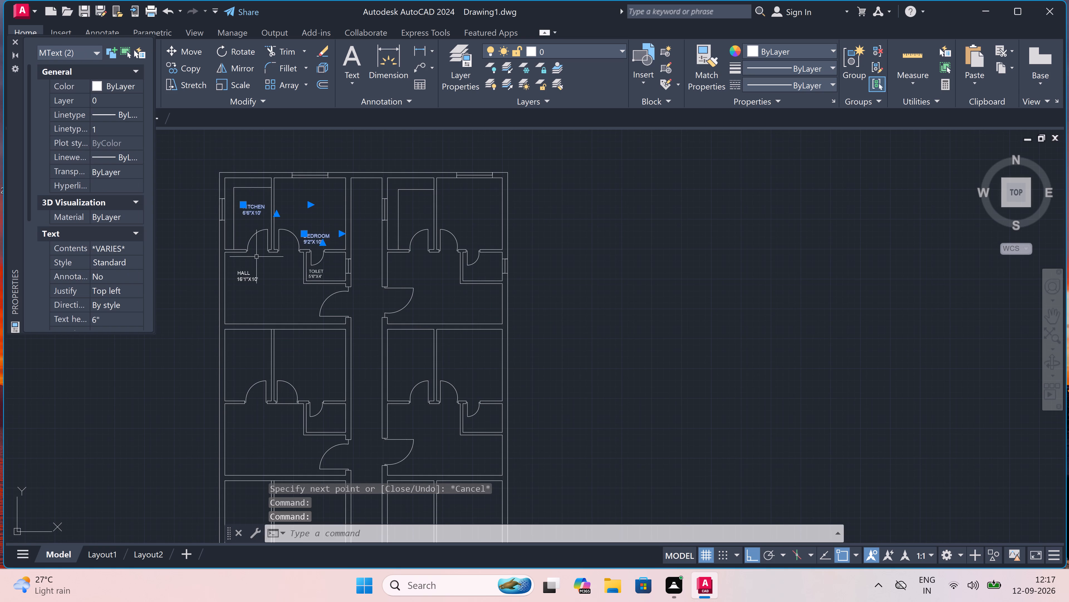
left_click(244, 273)
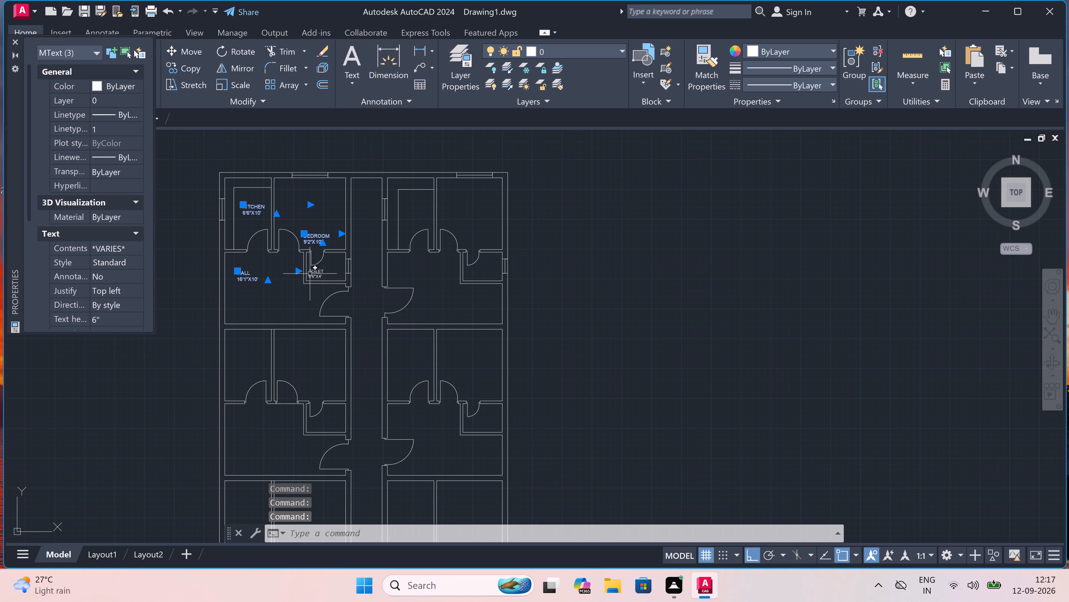
left_click(313, 275)
left_click(190, 64)
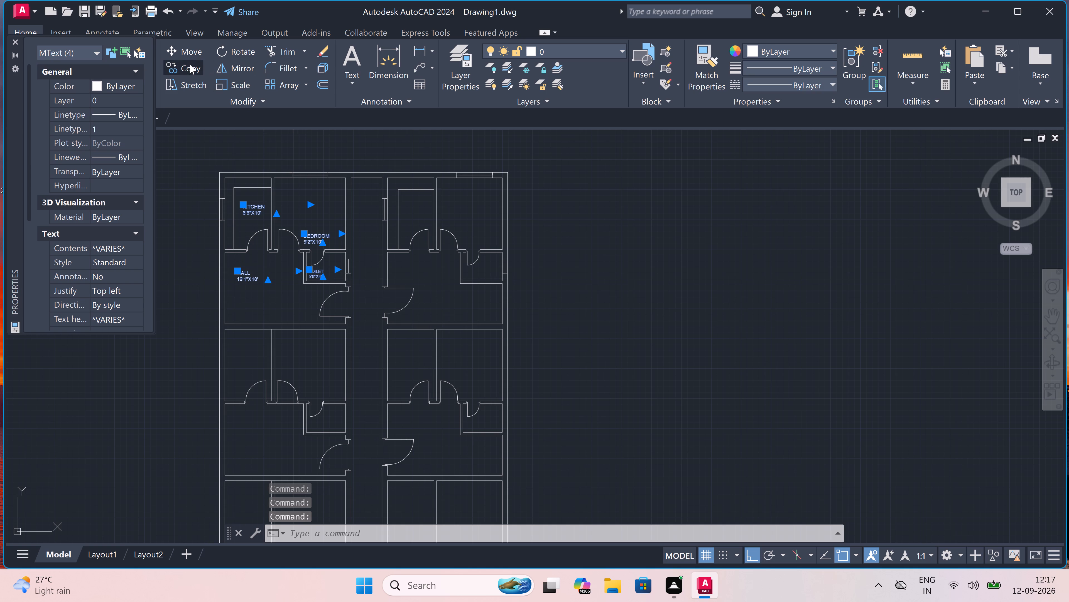
left_click(251, 207)
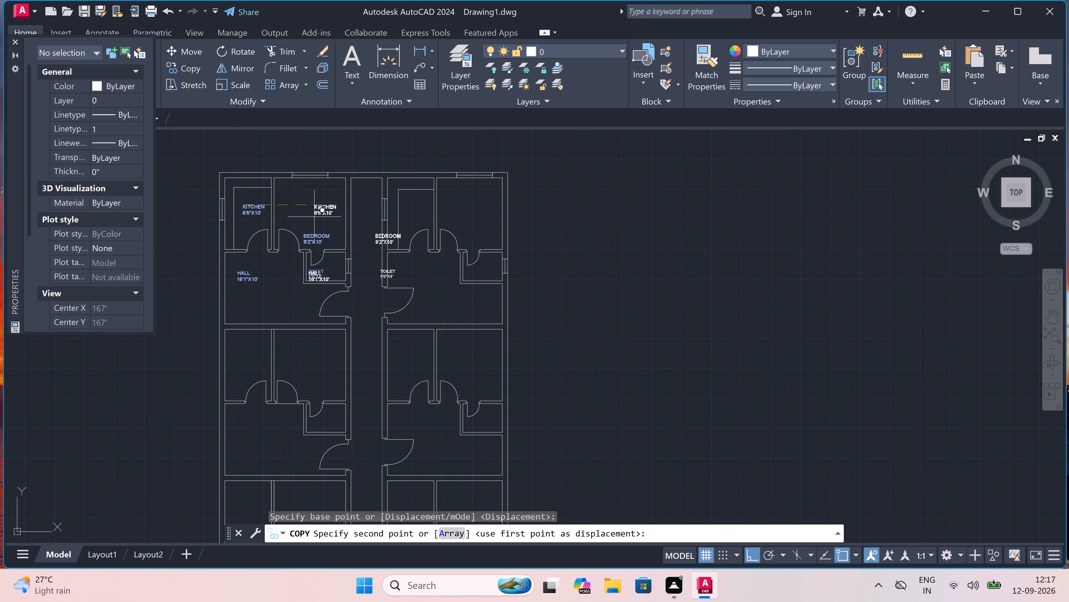
scroll(418, 226, "up", 3)
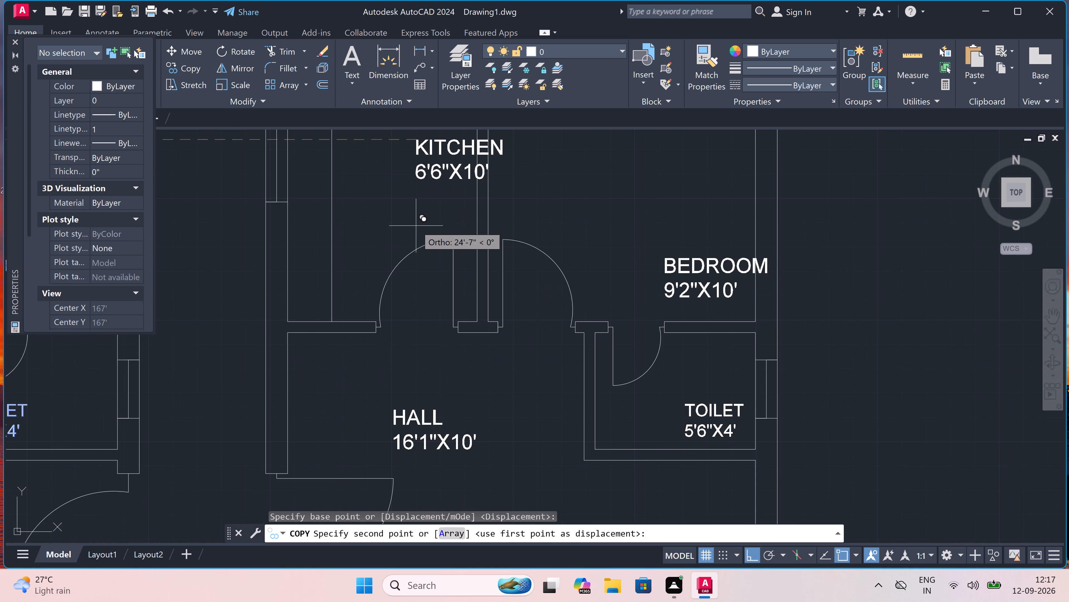
scroll(416, 226, "down", 1)
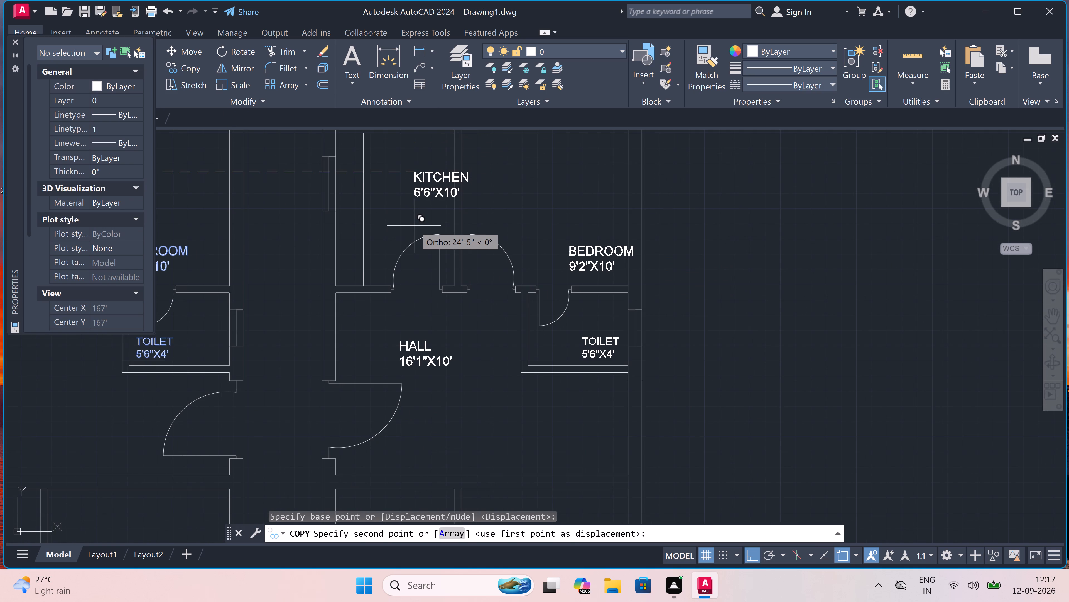
scroll(413, 226, "down", 1)
scroll(382, 223, "up", 1)
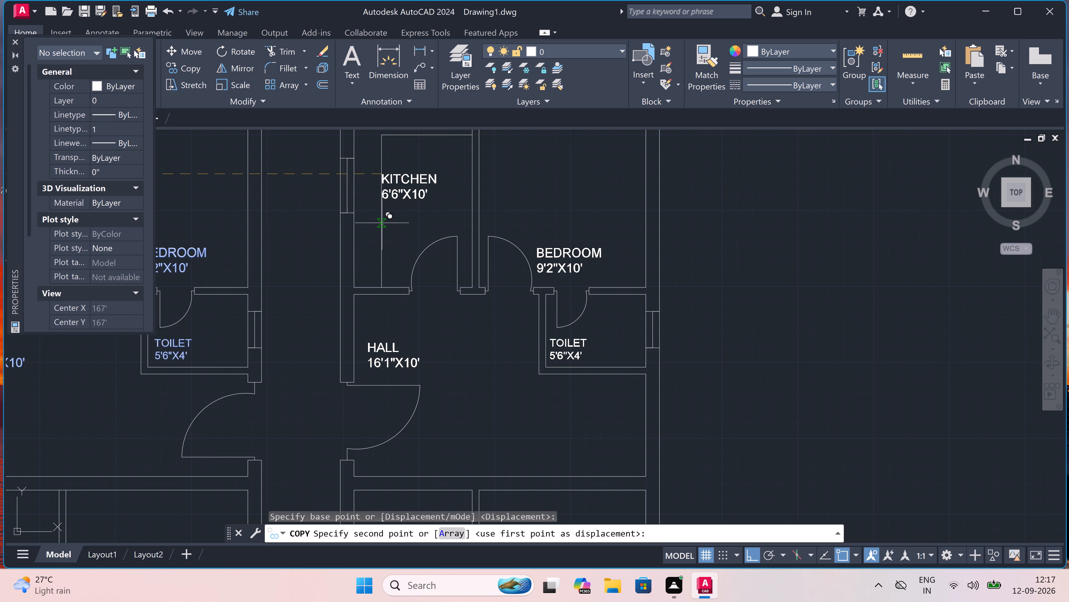
left_click(396, 215)
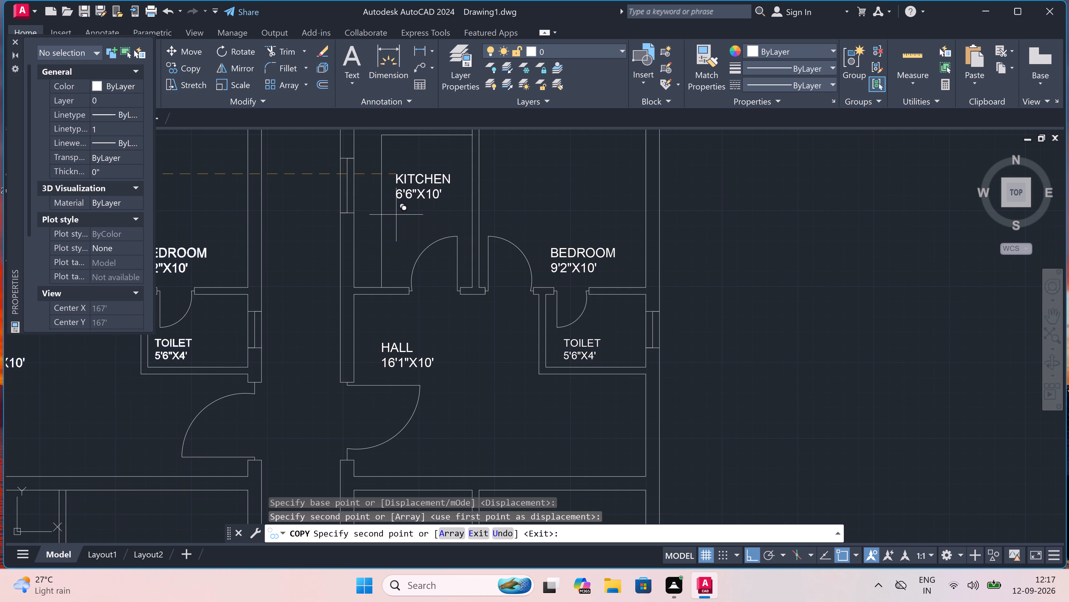
key("Escape")
Close the Properties palette.
scroll(385, 222, "down", 2)
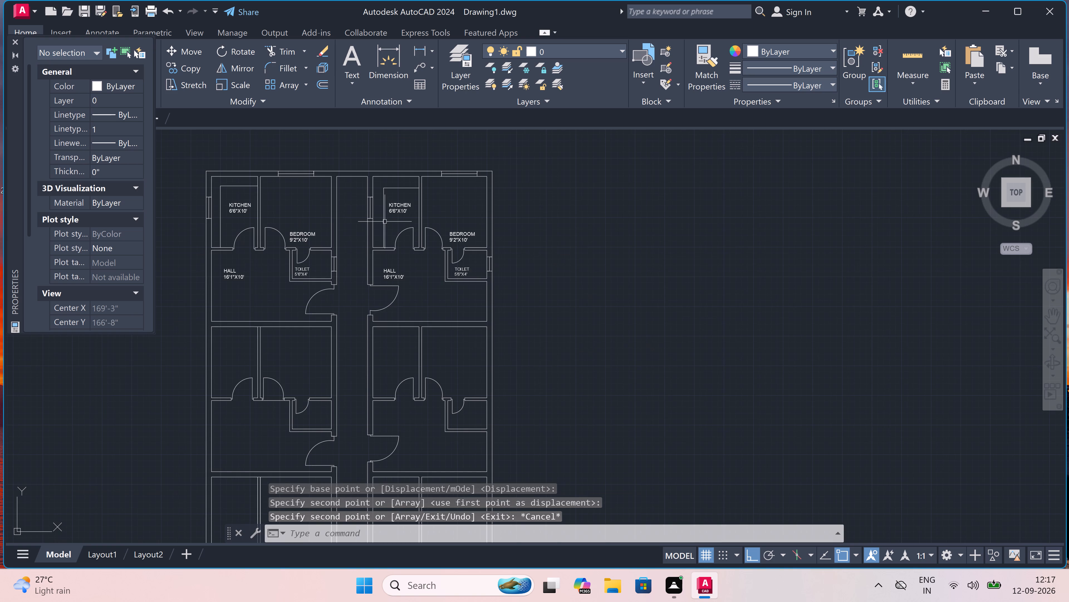
scroll(385, 222, "down", 1)
scroll(318, 234, "up", 2)
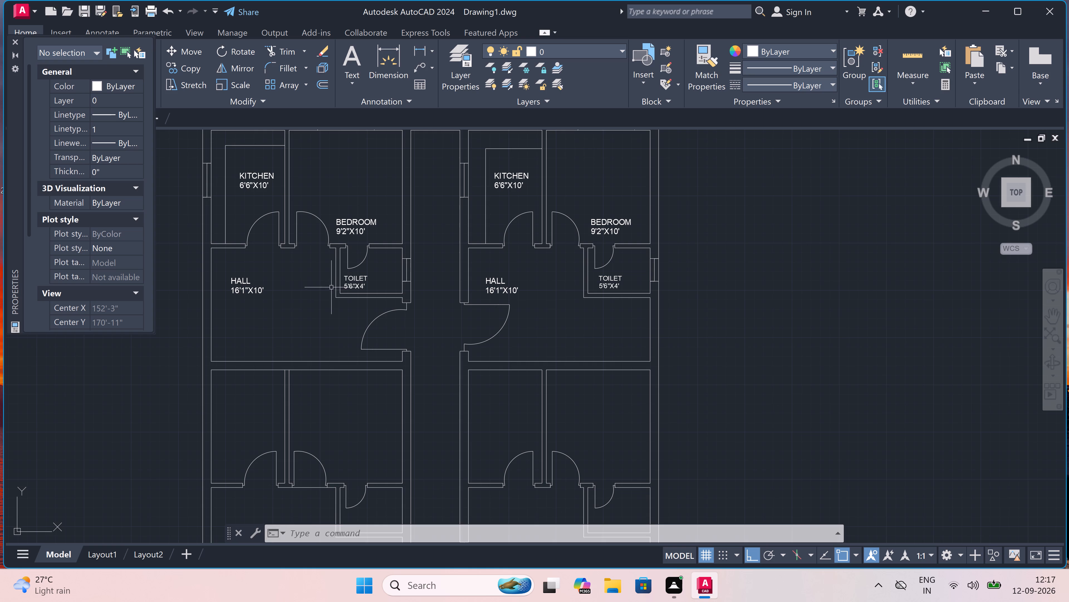
left_click(15, 40)
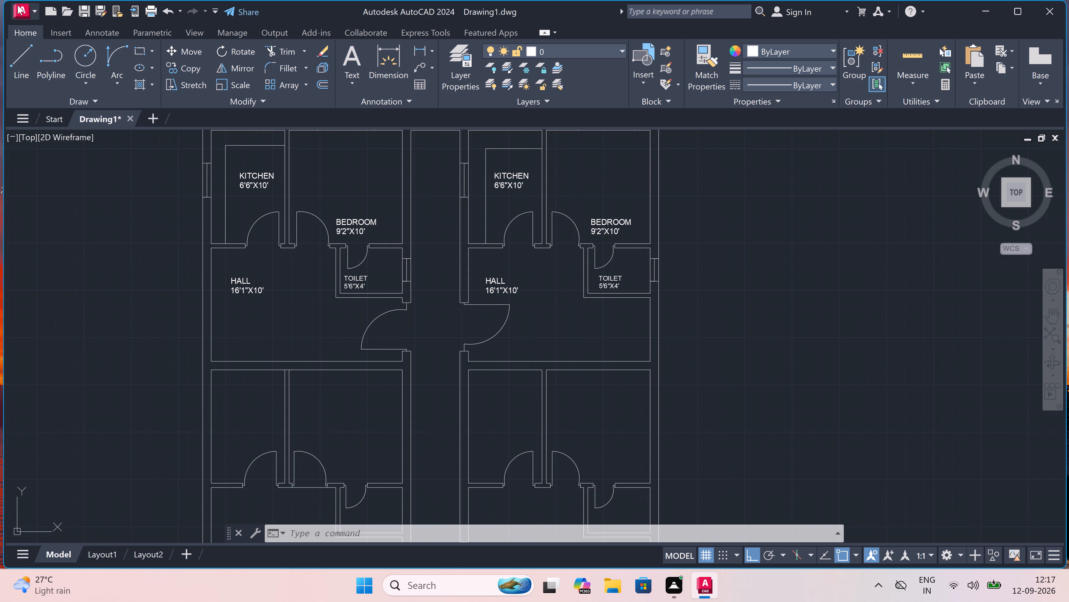
Open the recent drawing GROUND FLOOR -3 11-09-26.dwg and examine its floor plans for reusable content.
left_click(18, 5)
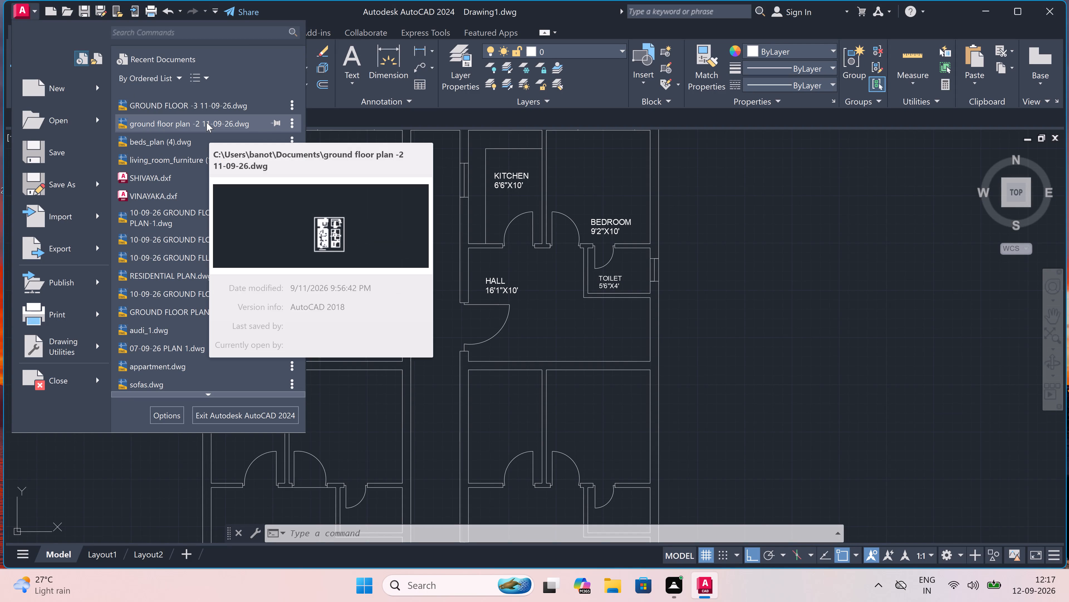
double_click(196, 102)
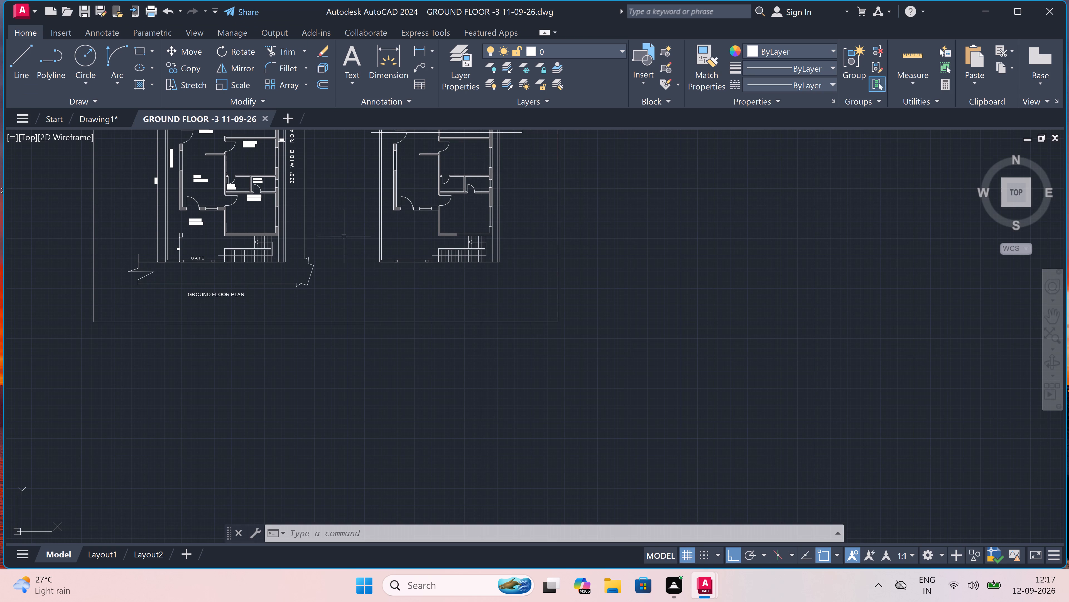
scroll(337, 237, "down", 3)
scroll(315, 212, "up", 3)
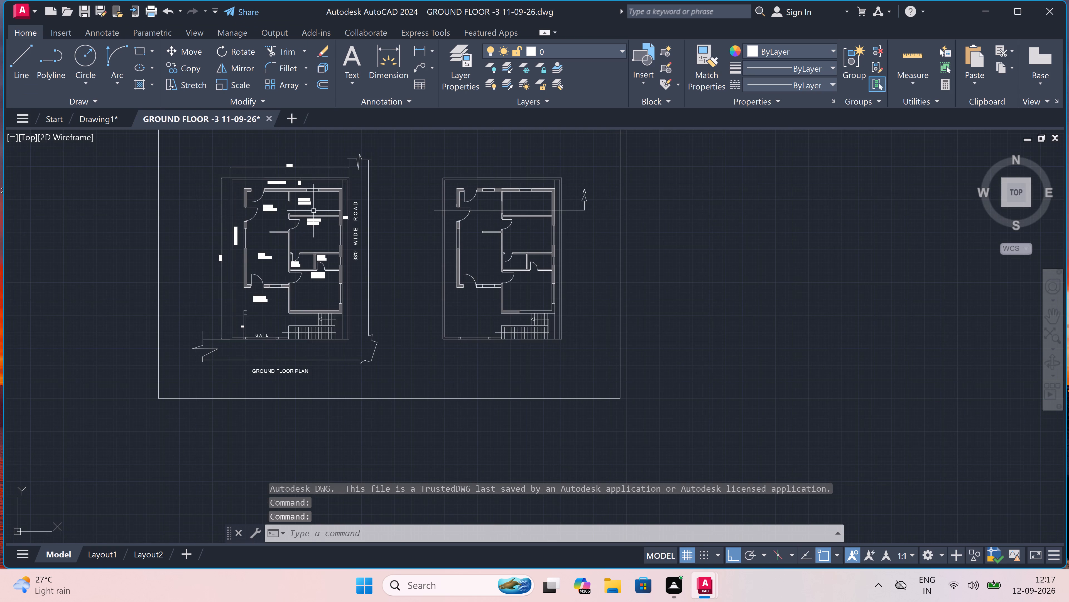
scroll(311, 208, "up", 3)
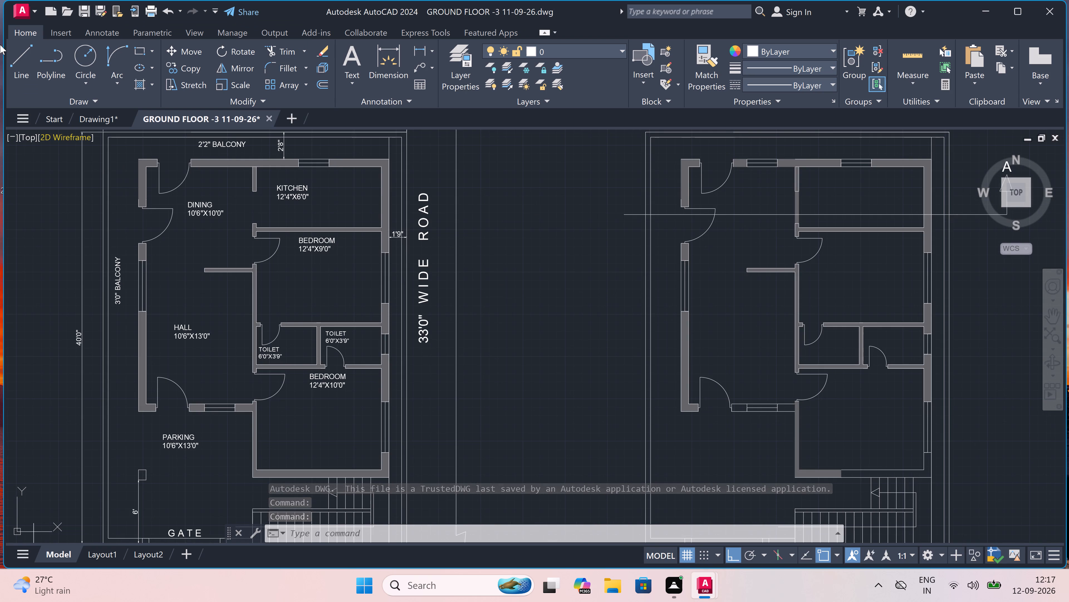
Open the recent drawing ground floor plan -2 11-09-26.dwg.
double_click(21, 8)
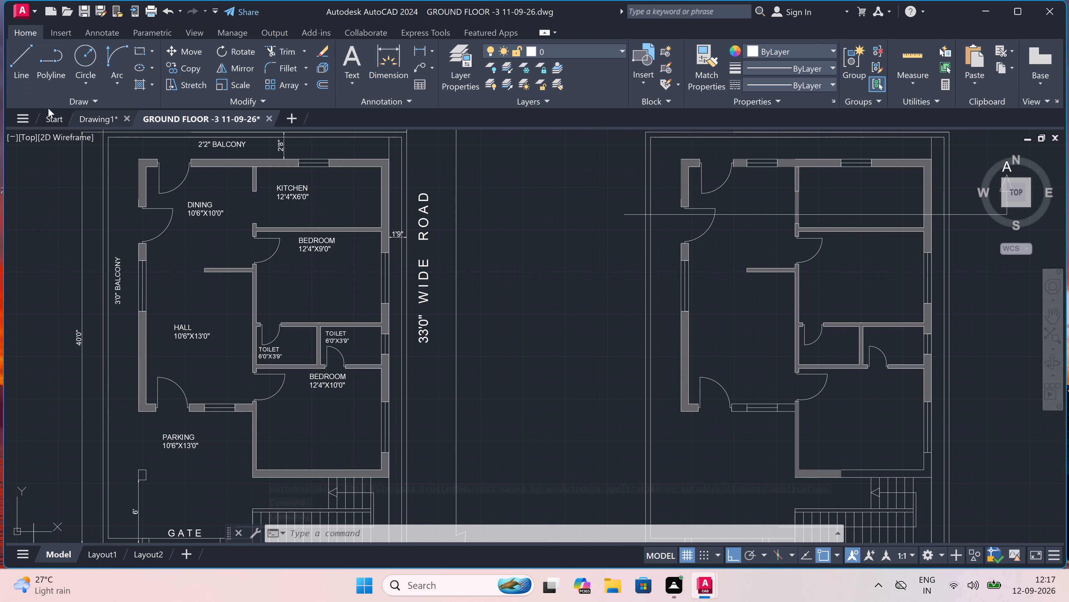
left_click(20, 7)
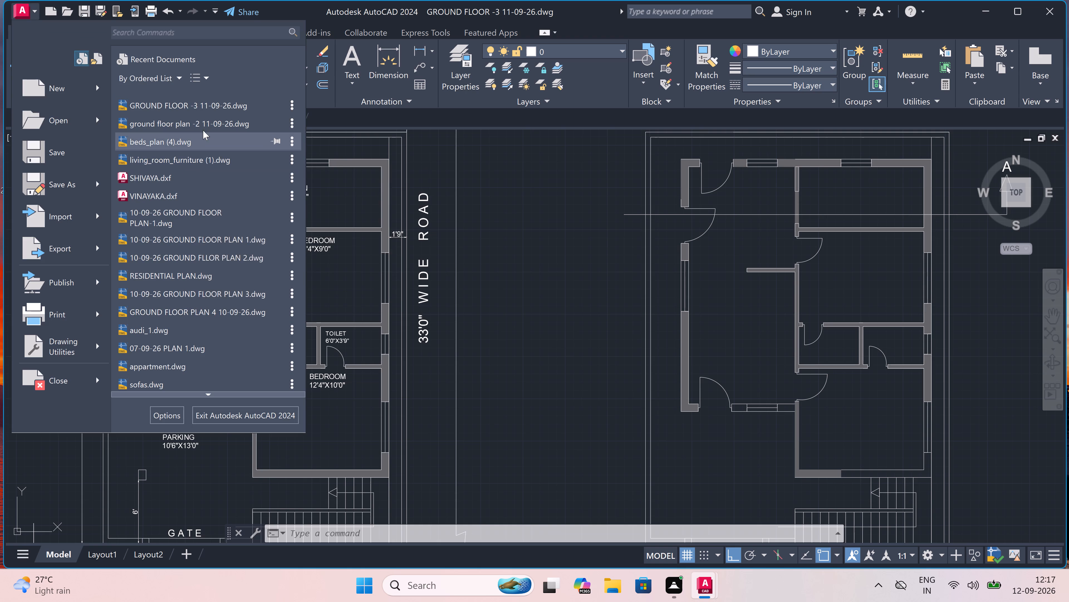
double_click(207, 120)
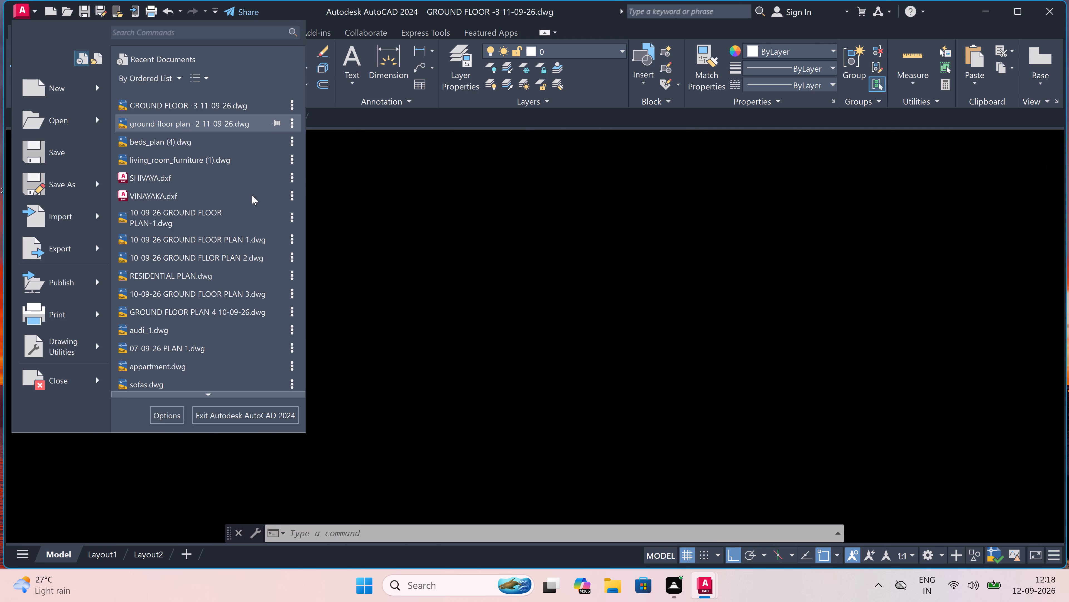
Copy the double bed in BEDROOM-1 and the three-seat sofa in the HALL together to the clipboard.
scroll(355, 220, "down", 2)
scroll(444, 259, "up", 4)
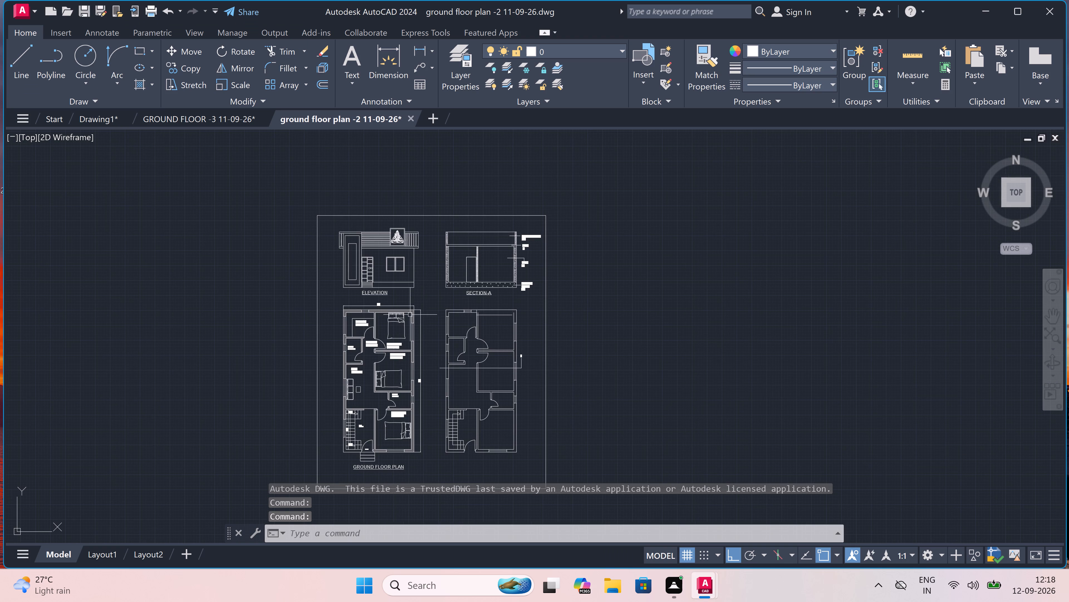
scroll(396, 320, "up", 4)
scroll(404, 284, "up", 3)
scroll(459, 299, "up", 2)
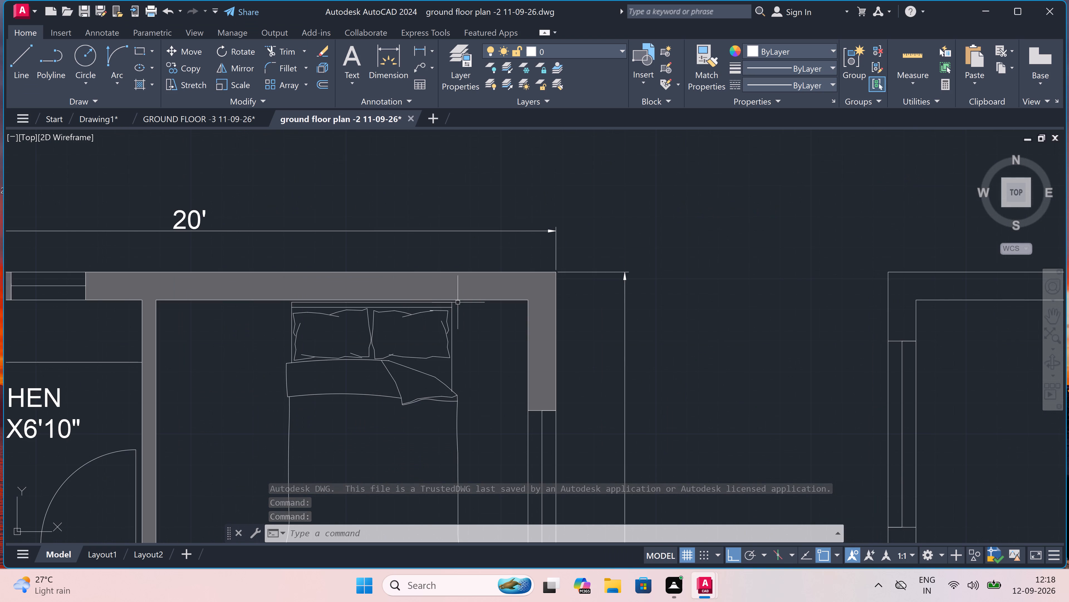
scroll(446, 306, "up", 4)
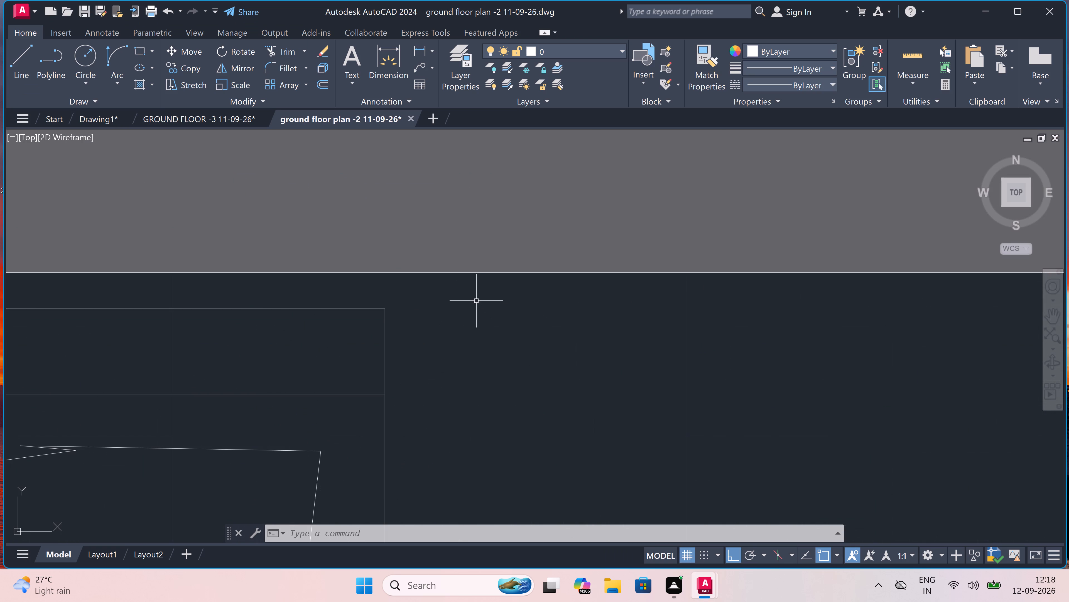
left_click_drag(567, 305, 480, 362)
scroll(134, 432, "down", 3)
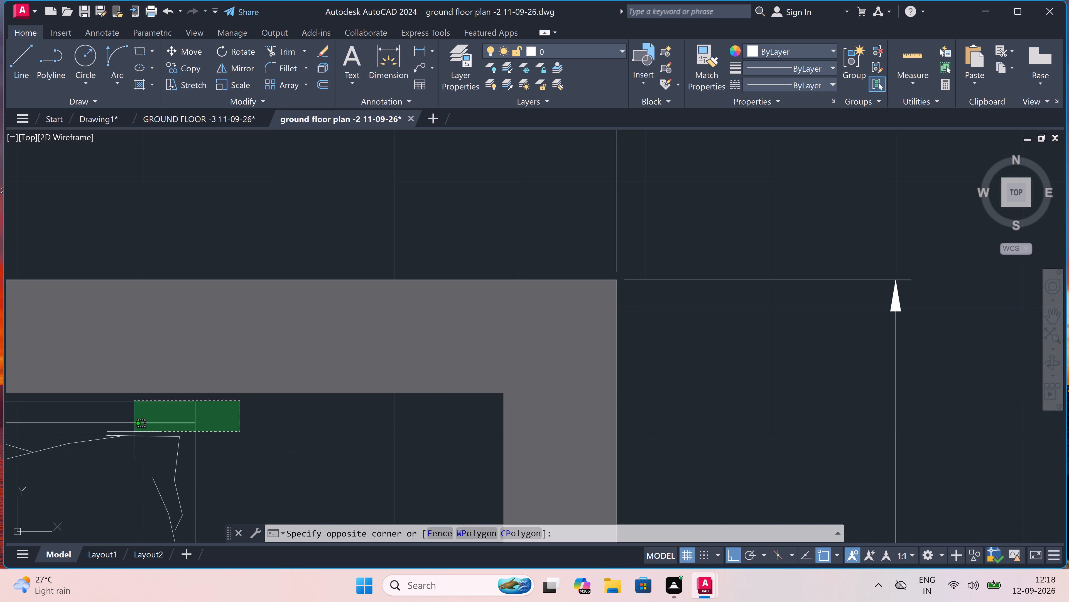
scroll(134, 432, "down", 7)
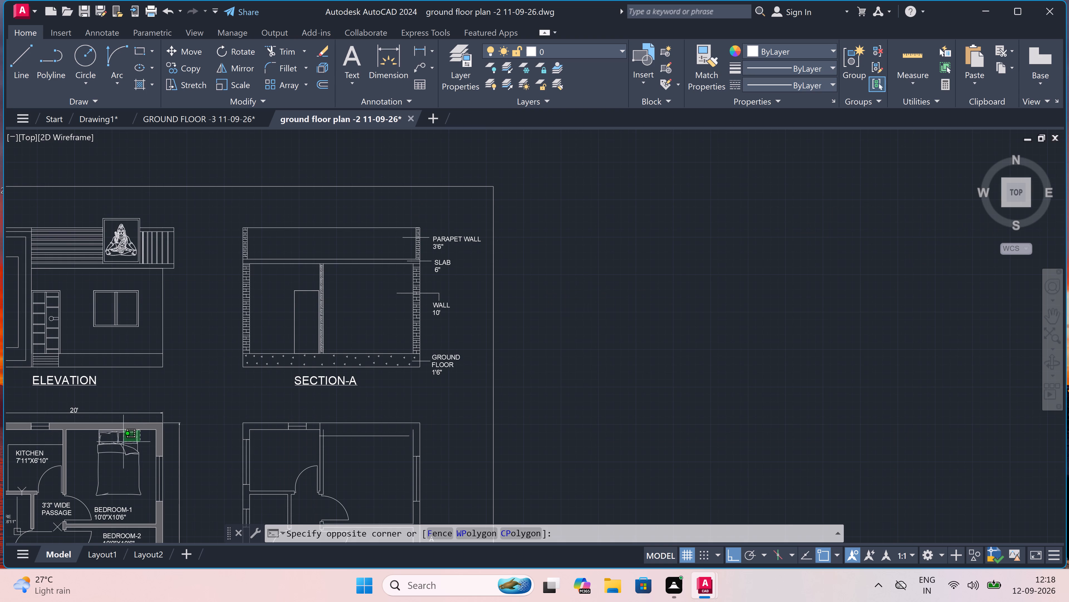
scroll(79, 480, "up", 4)
scroll(92, 490, "down", 4)
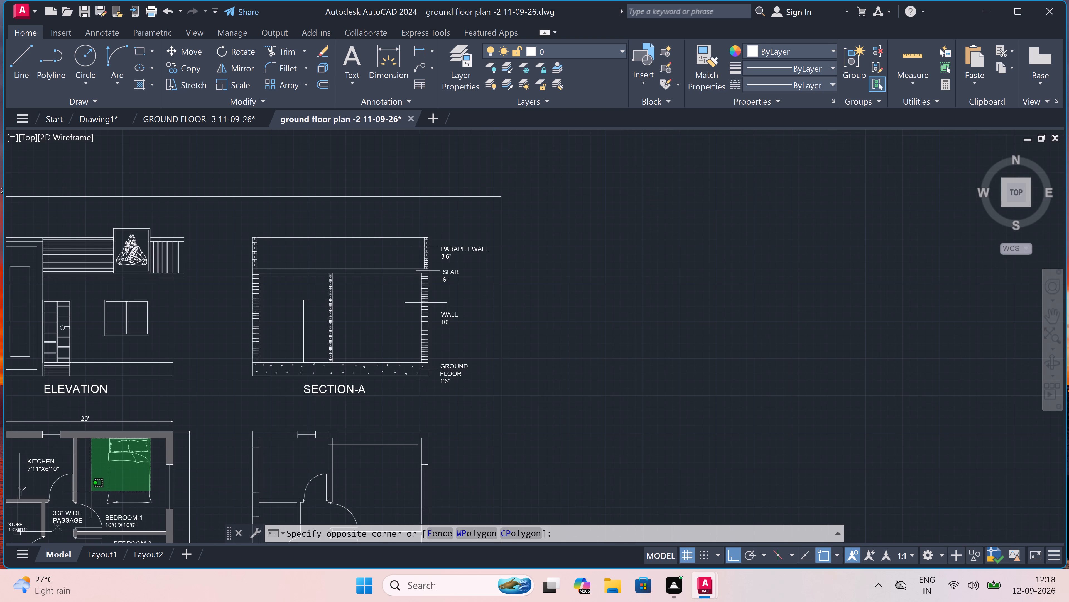
scroll(87, 509, "up", 4)
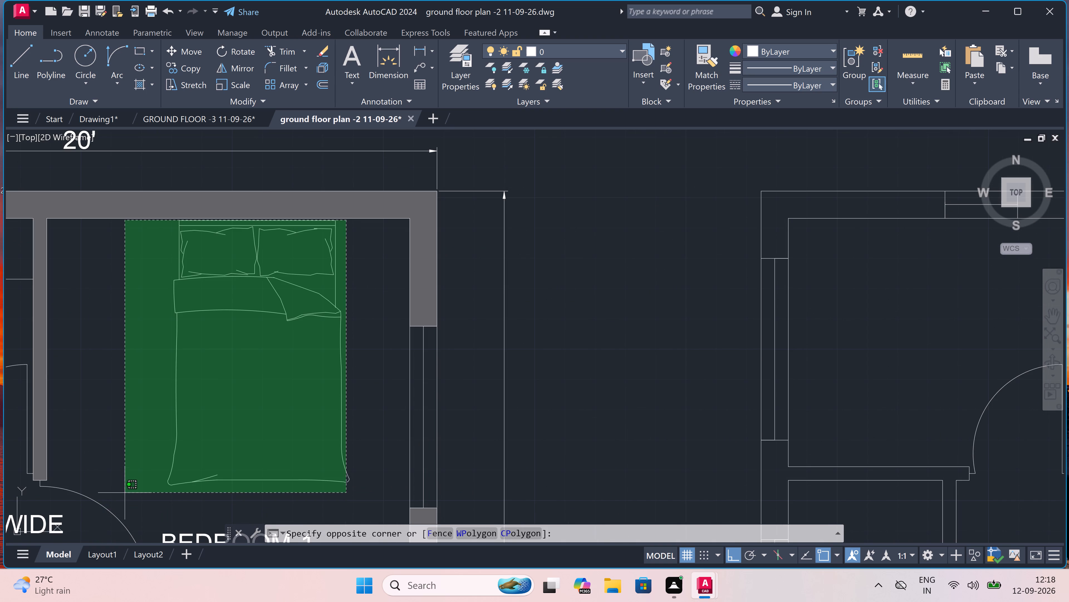
left_click(125, 493)
scroll(242, 367, "down", 5)
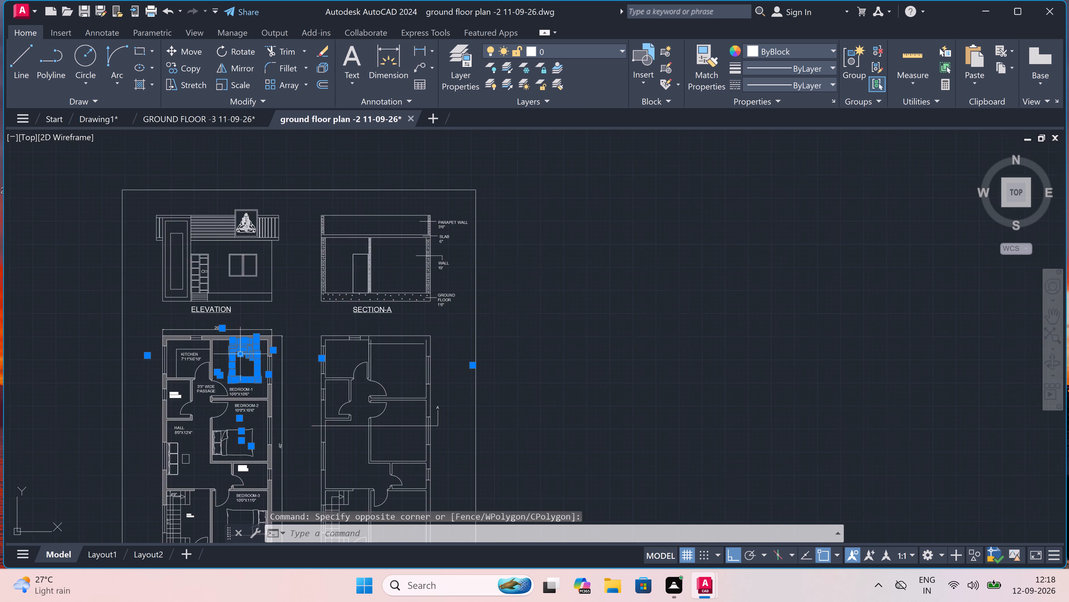
scroll(240, 350, "down", 3)
scroll(224, 378, "up", 7)
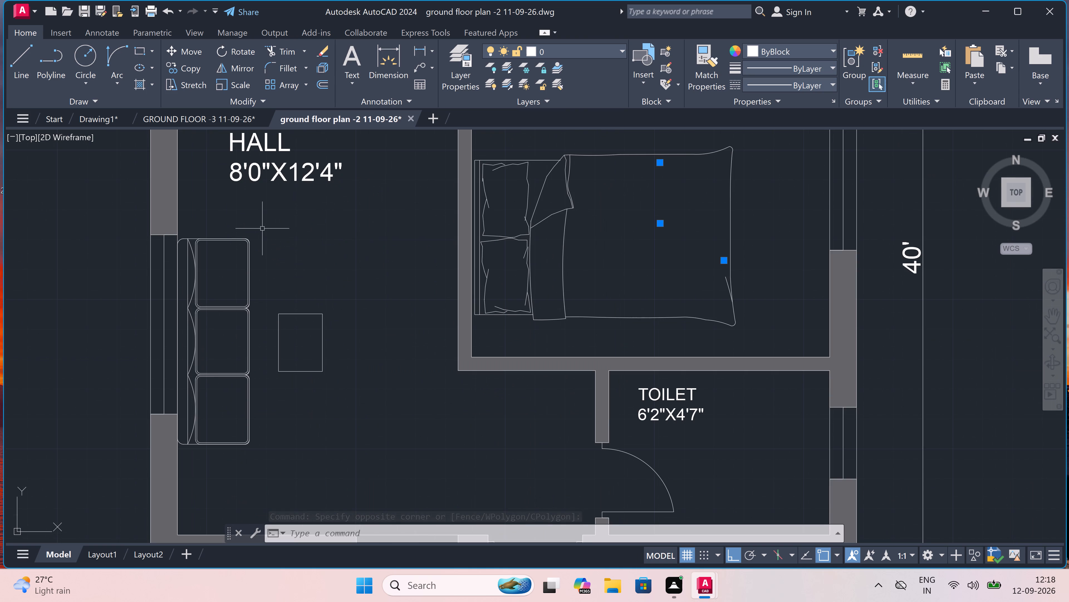
left_click_drag(262, 229, 258, 232)
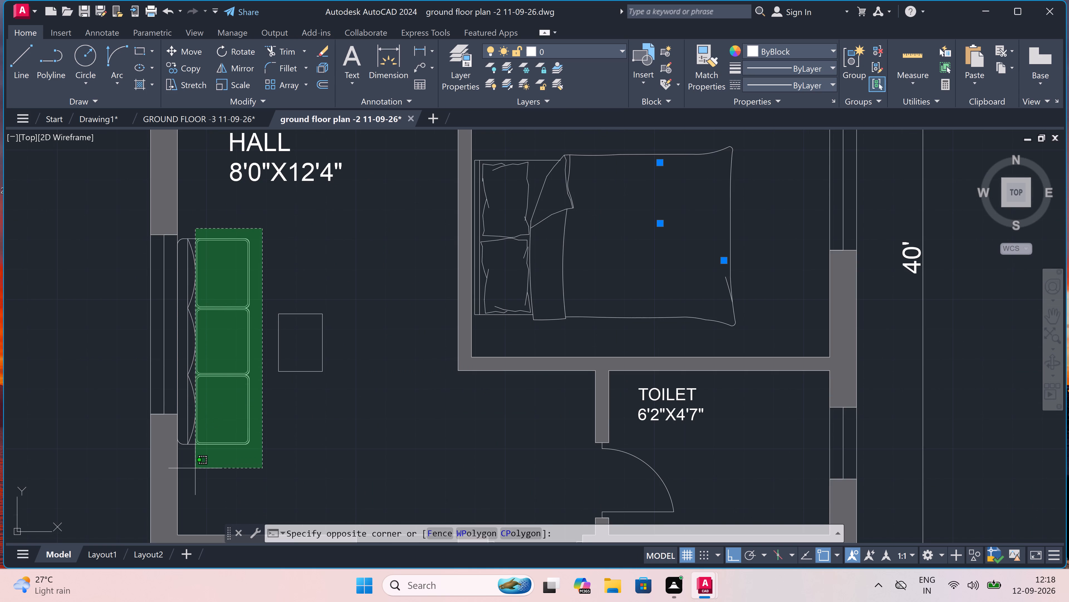
scroll(186, 463, "up", 4)
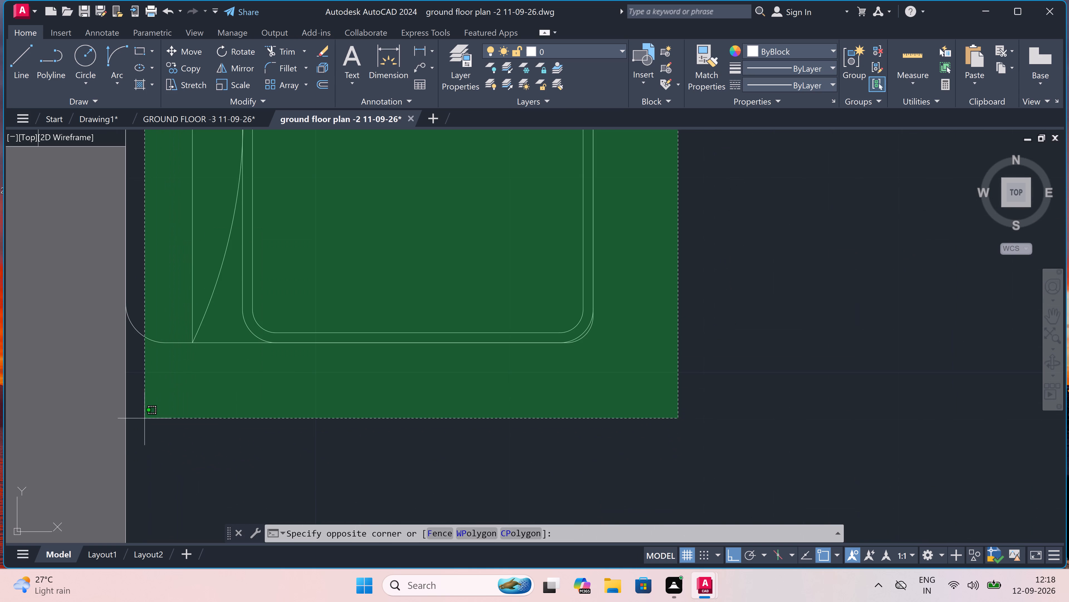
left_click(139, 409)
scroll(141, 410, "down", 4)
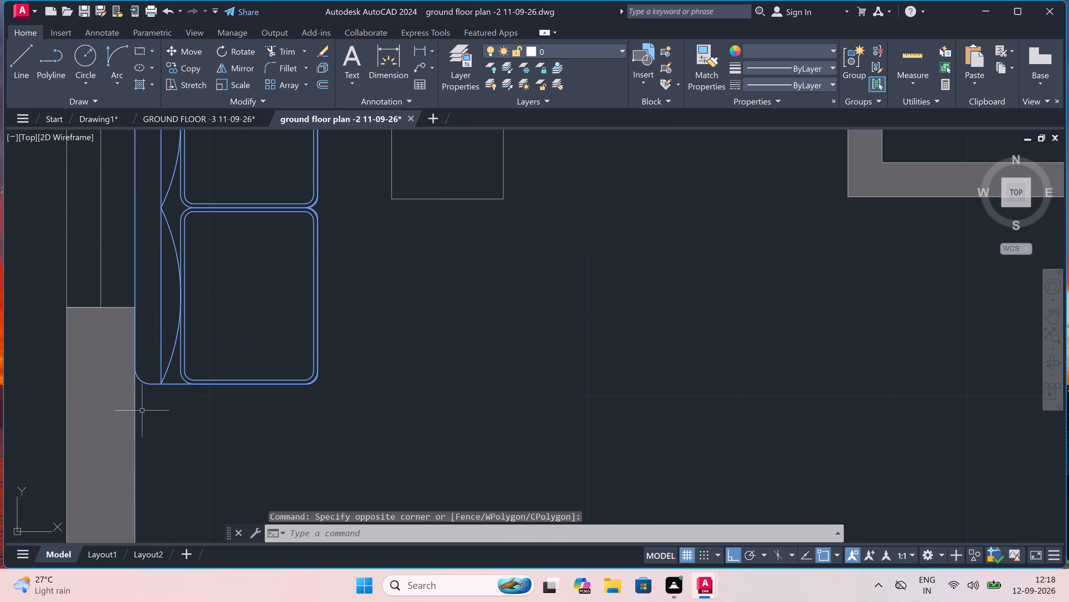
scroll(152, 404, "down", 2)
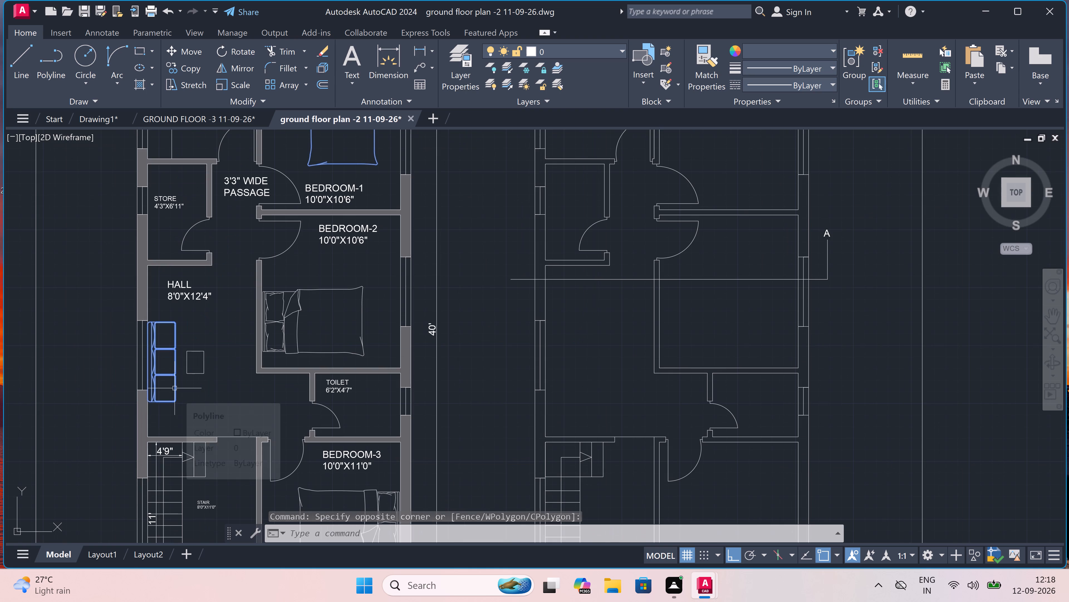
scroll(175, 388, "down", 1)
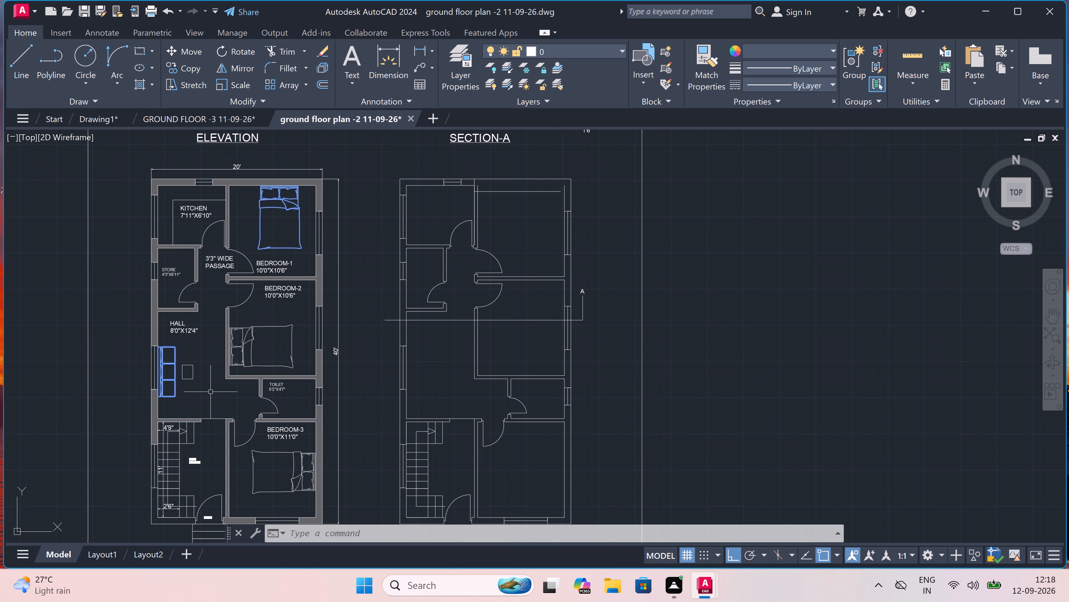
scroll(210, 392, "down", 2)
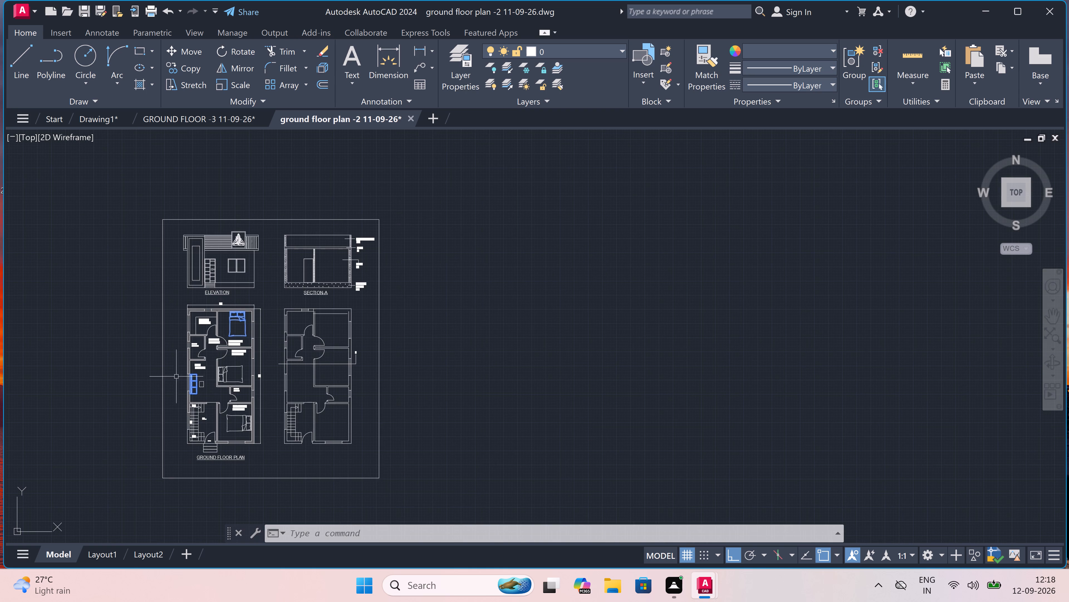
key("ctrl+c")
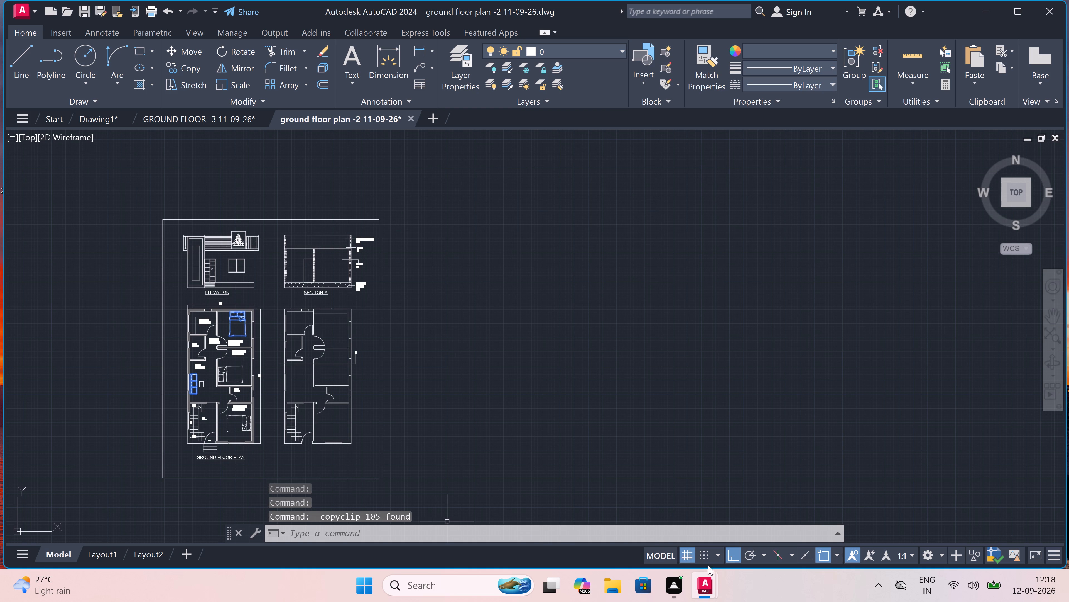
Switch to Drawing1 and paste the copied bed and sofa in the empty space left of the two-block plan.
left_click(535, 538)
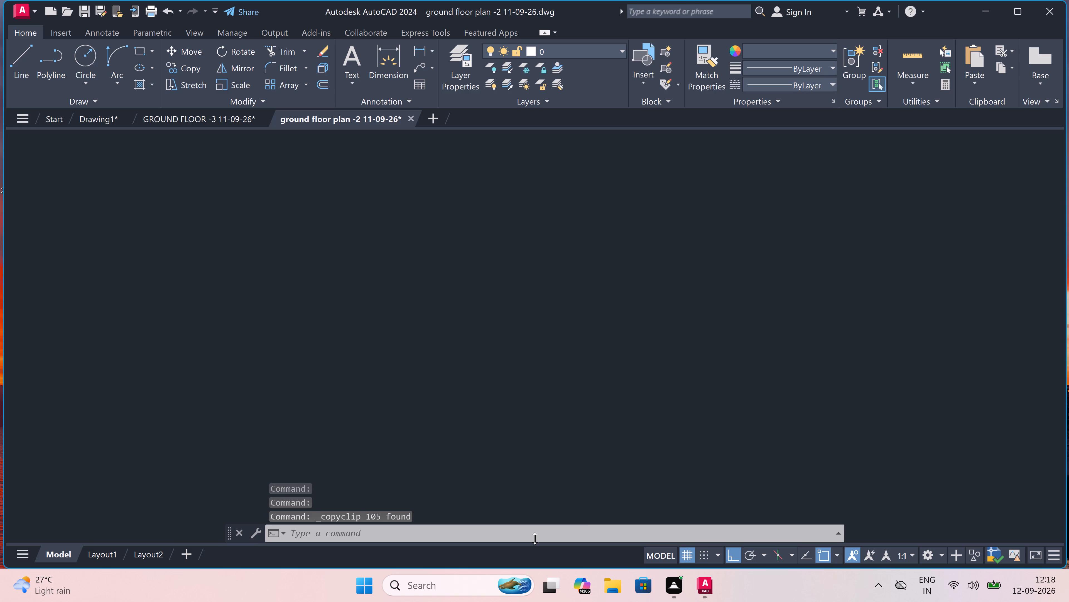
key("ctrl+v")
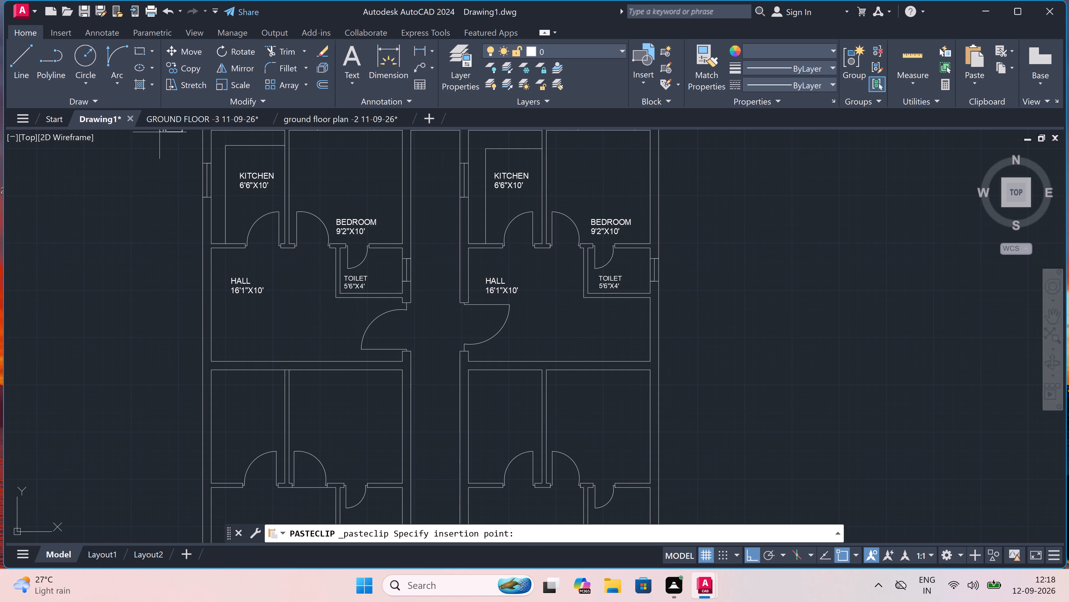
scroll(406, 373, "down", 2)
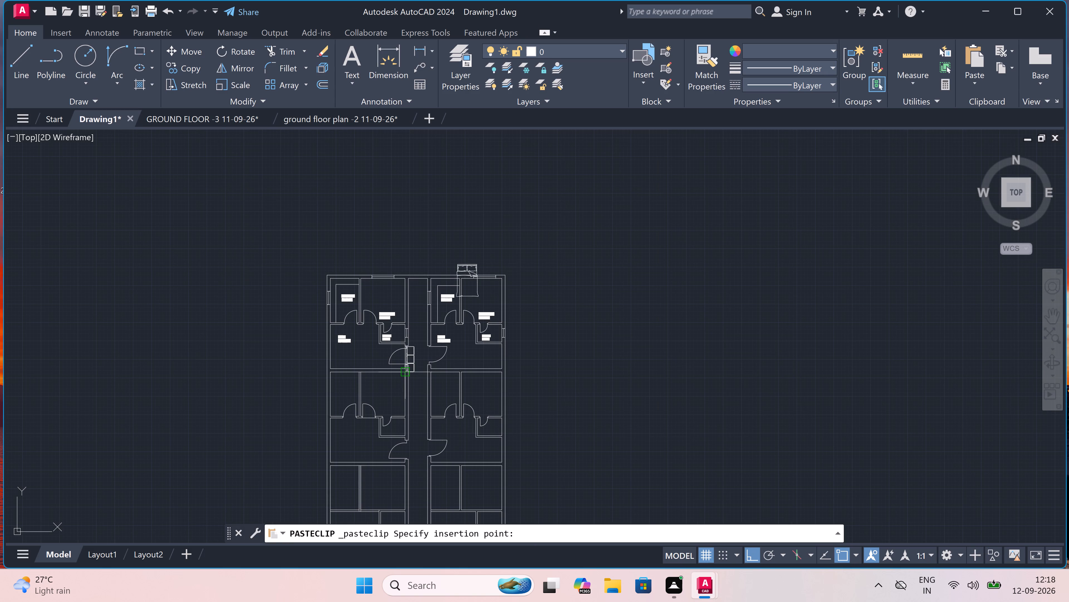
scroll(404, 373, "down", 2)
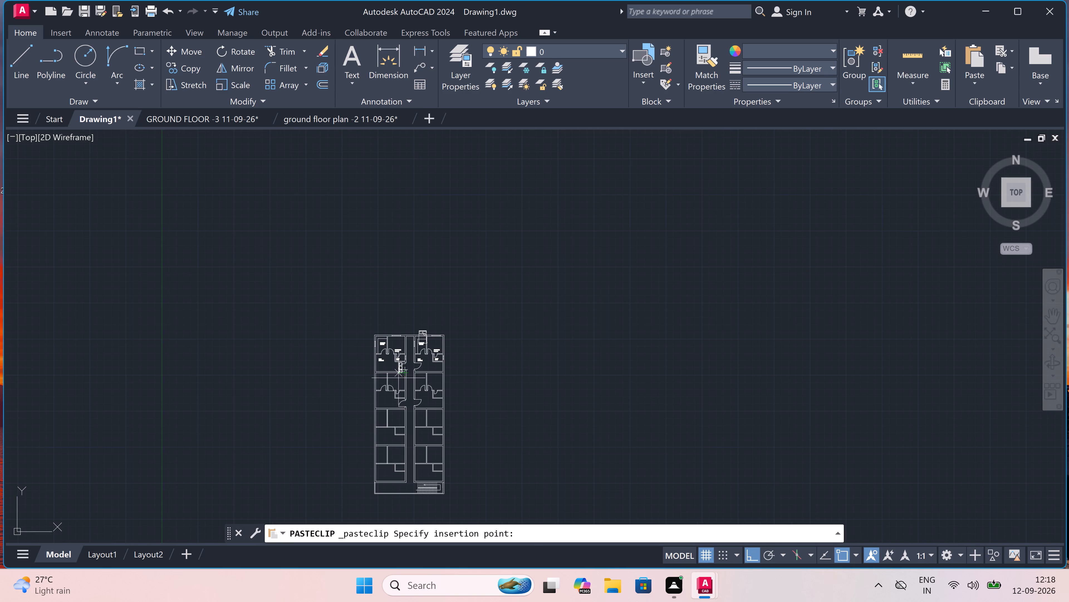
scroll(310, 405, "up", 2)
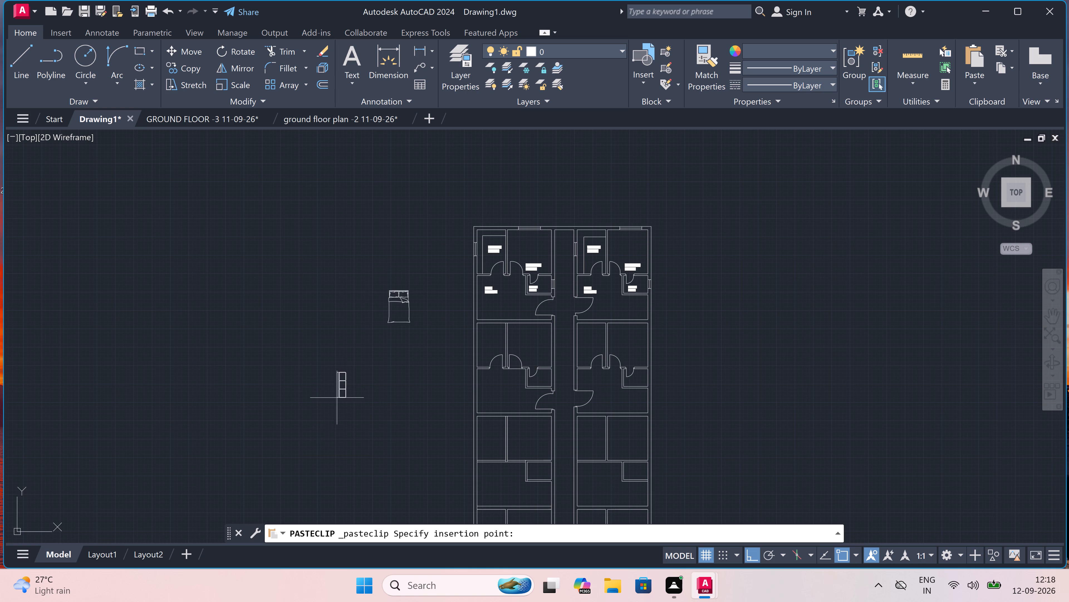
left_click(363, 378)
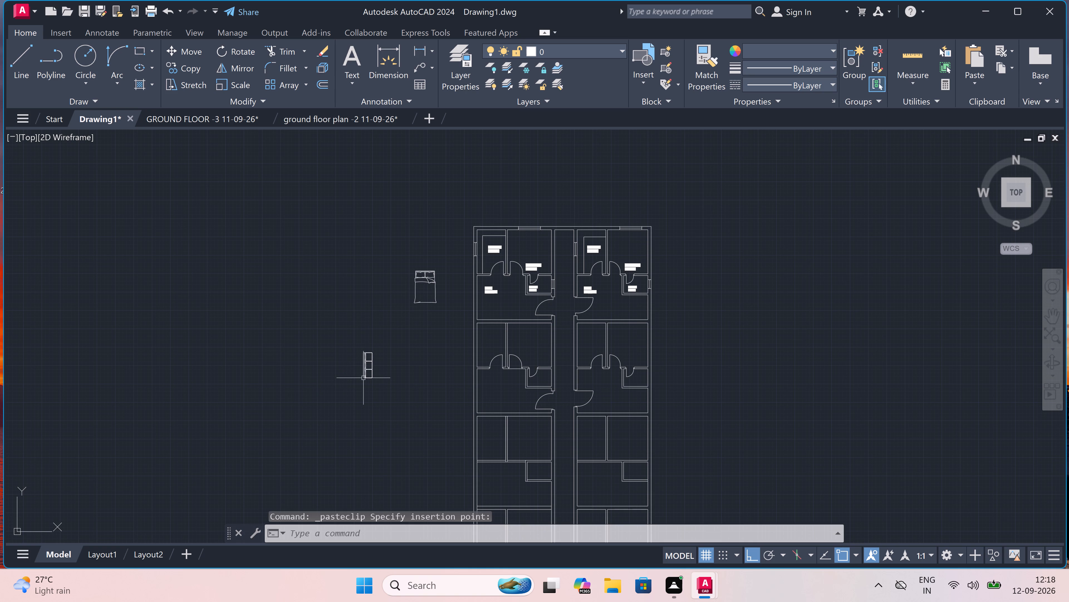
Select the whole pasted three-seat sofa beside the floor plan.
scroll(327, 431, "up", 3)
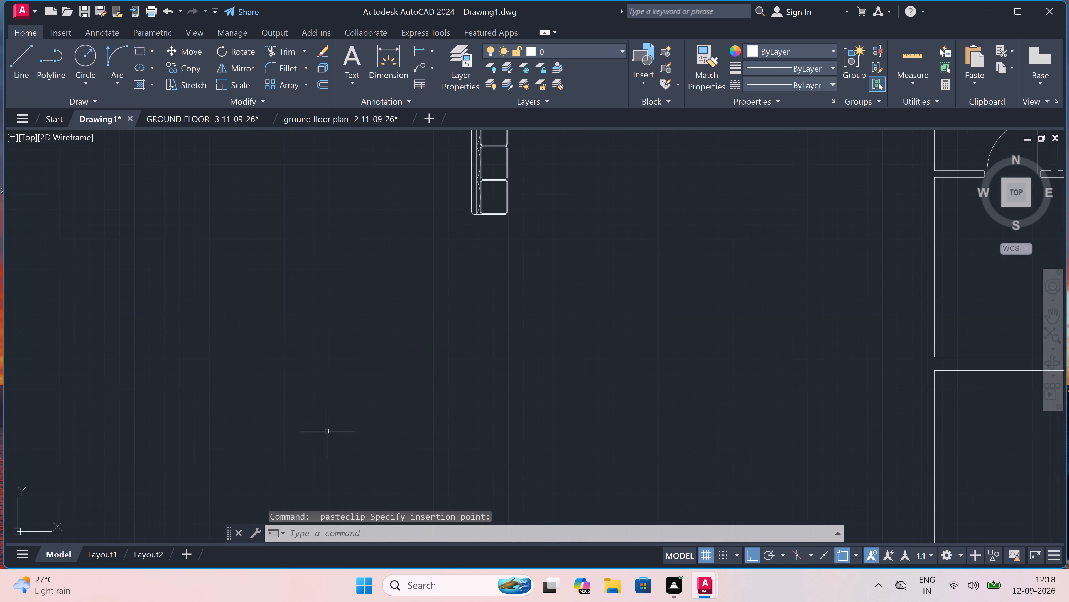
scroll(327, 431, "down", 3)
scroll(401, 350, "up", 2)
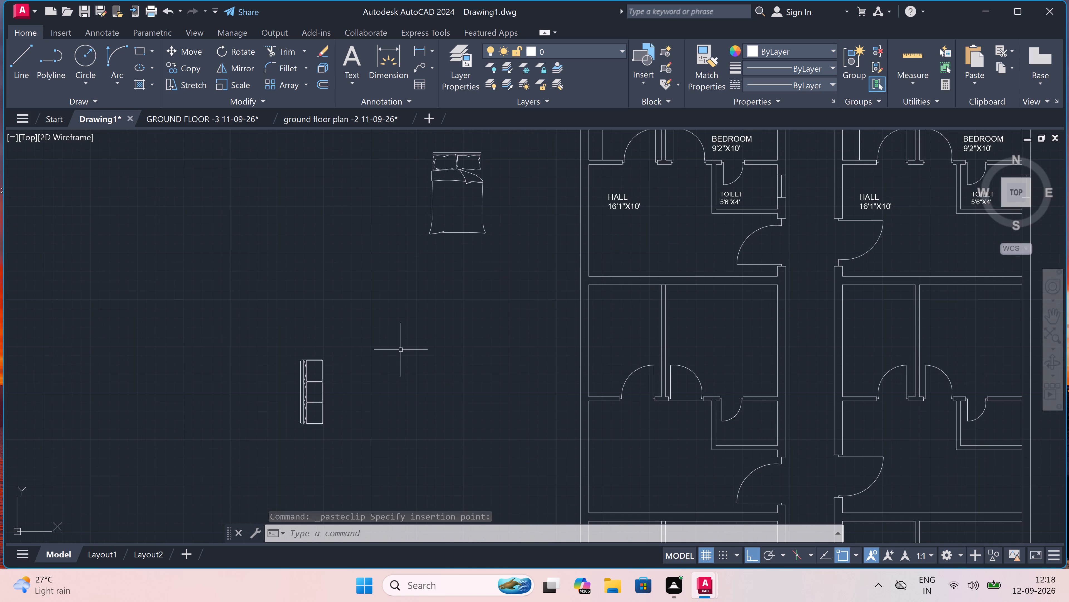
left_click_drag(397, 335, 364, 360)
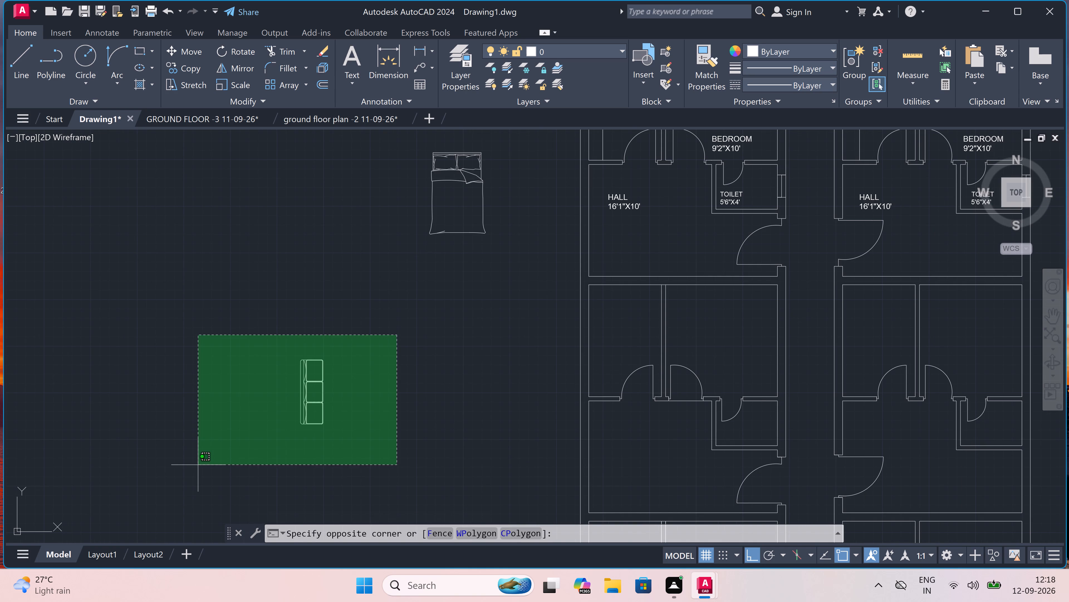
left_click(198, 461)
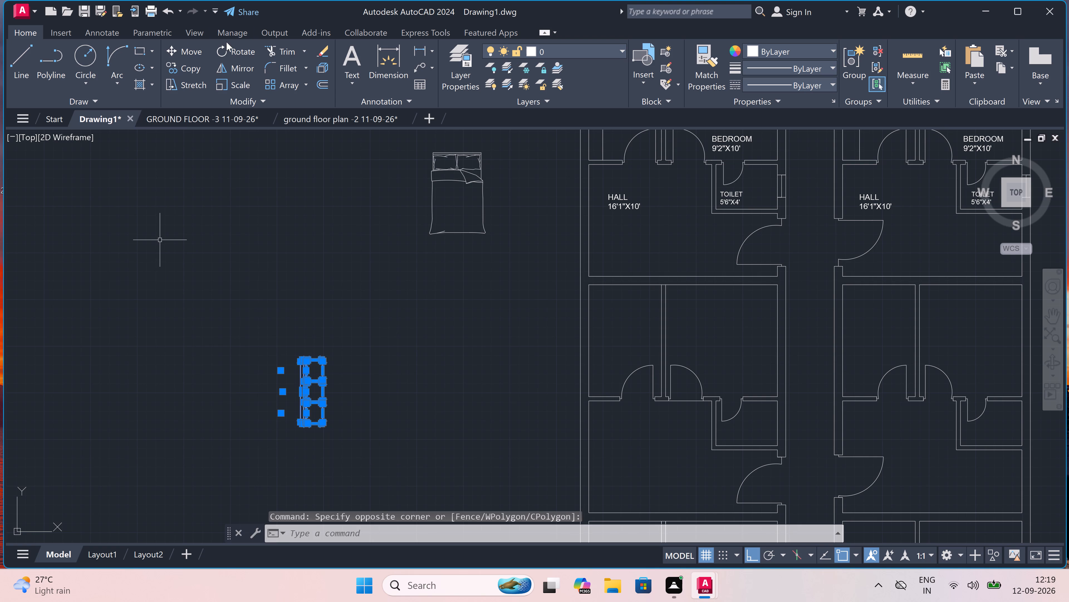
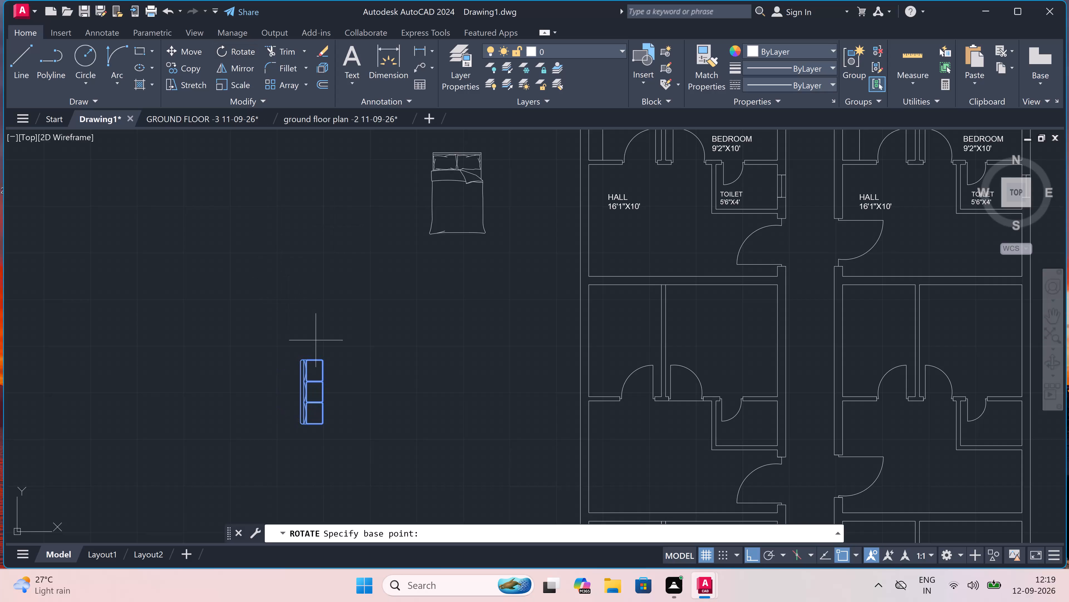
Rotate the three-seat sofa block by 90° about a base point near its middle.
left_click(309, 390)
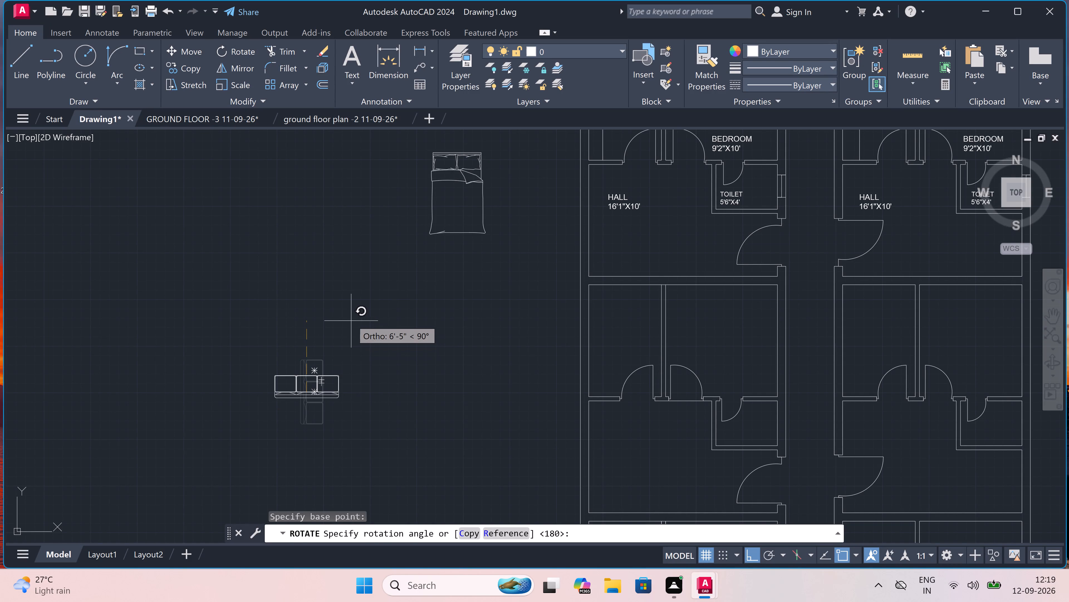
left_click(350, 318)
Open the recent drawing 10-09-26 GROUND FLOOR PLAN 1.dwg.
scroll(350, 318, "down", 1)
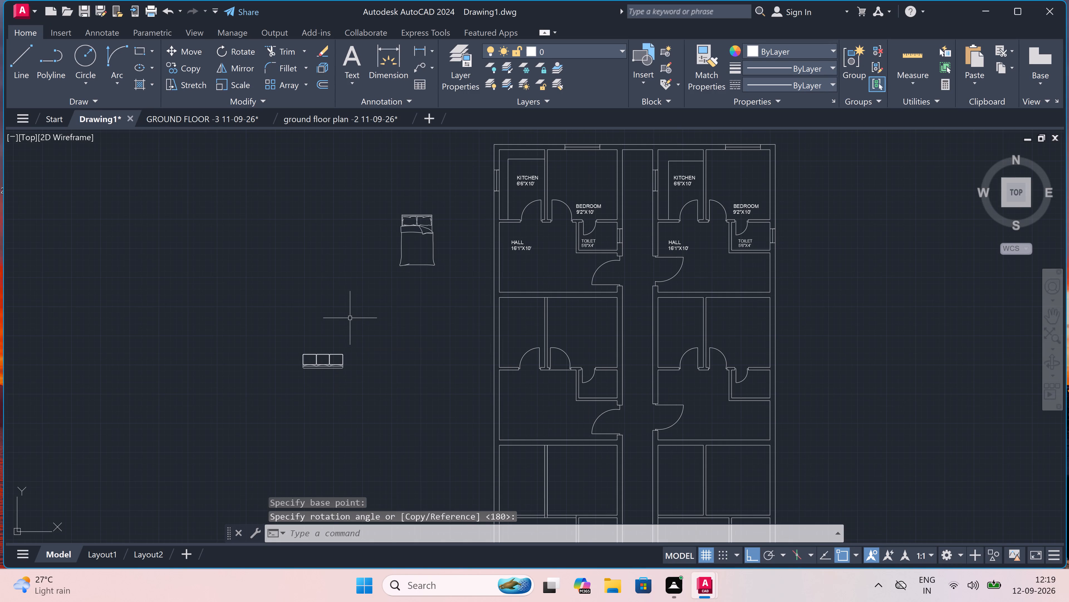
scroll(350, 318, "down", 1)
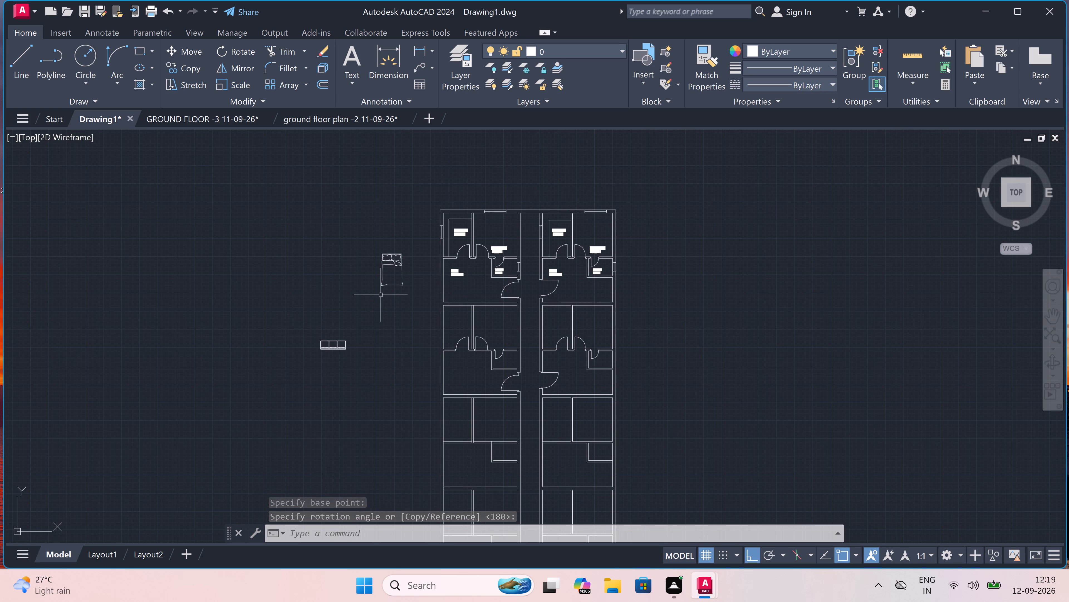
scroll(333, 305, "down", 1)
scroll(348, 321, "up", 2)
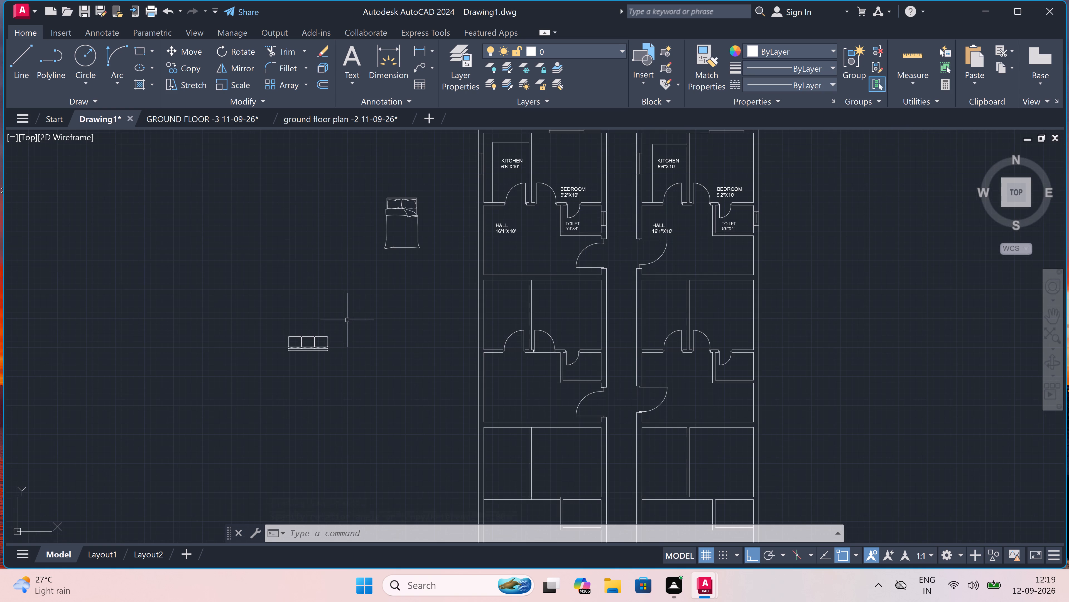
left_click(20, 7)
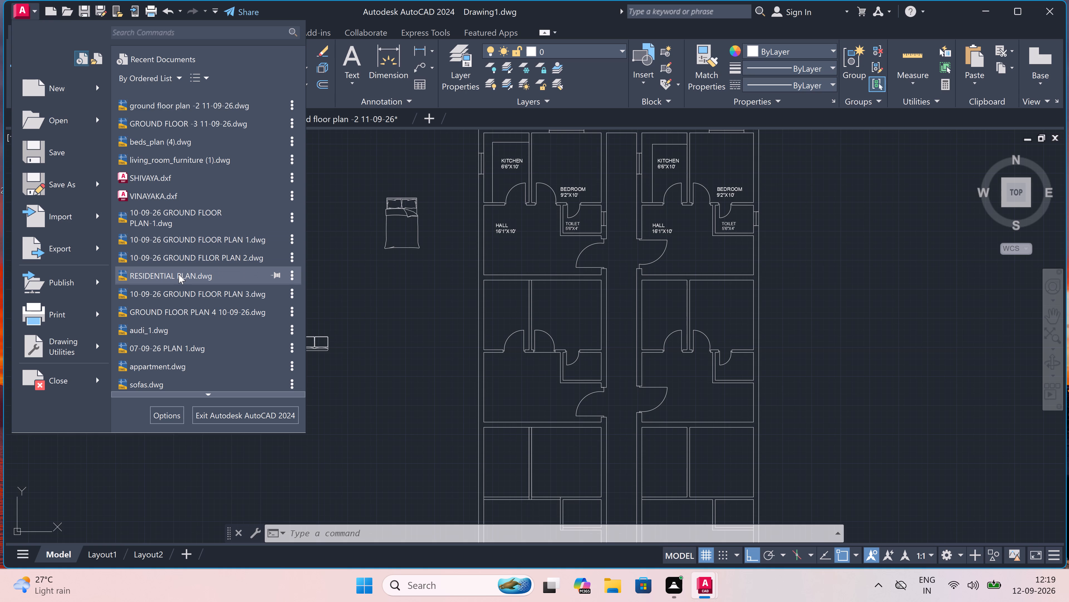
double_click(188, 236)
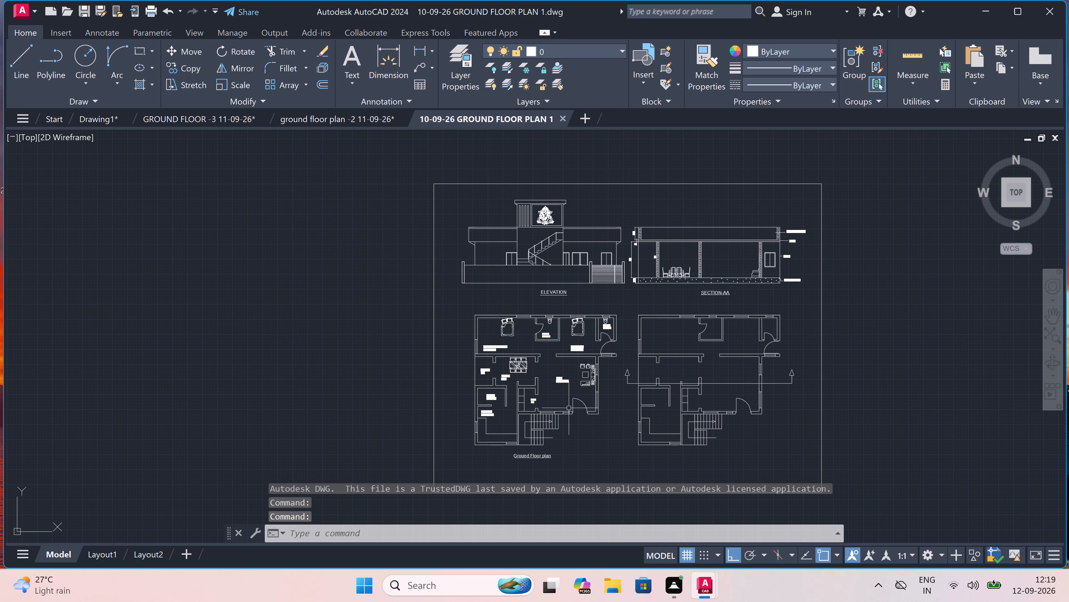
Copy the WC fixture from the 4'3"X6'0" toilet in the ground floor plan to the clipboard.
scroll(569, 408, "up", 3)
scroll(569, 408, "down", 1)
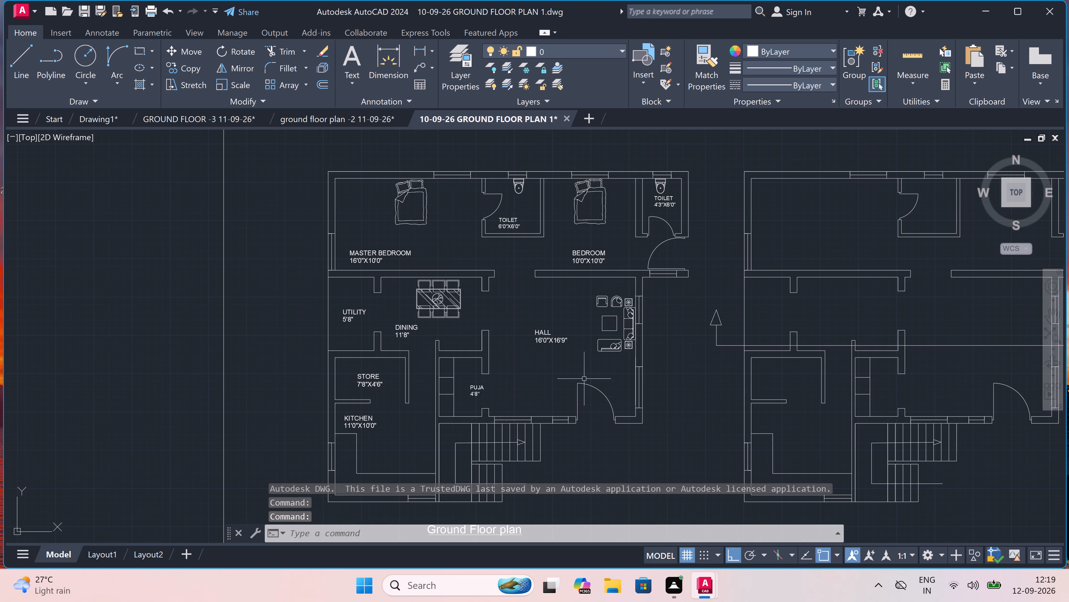
scroll(663, 156, "up", 4)
scroll(682, 255, "up", 3)
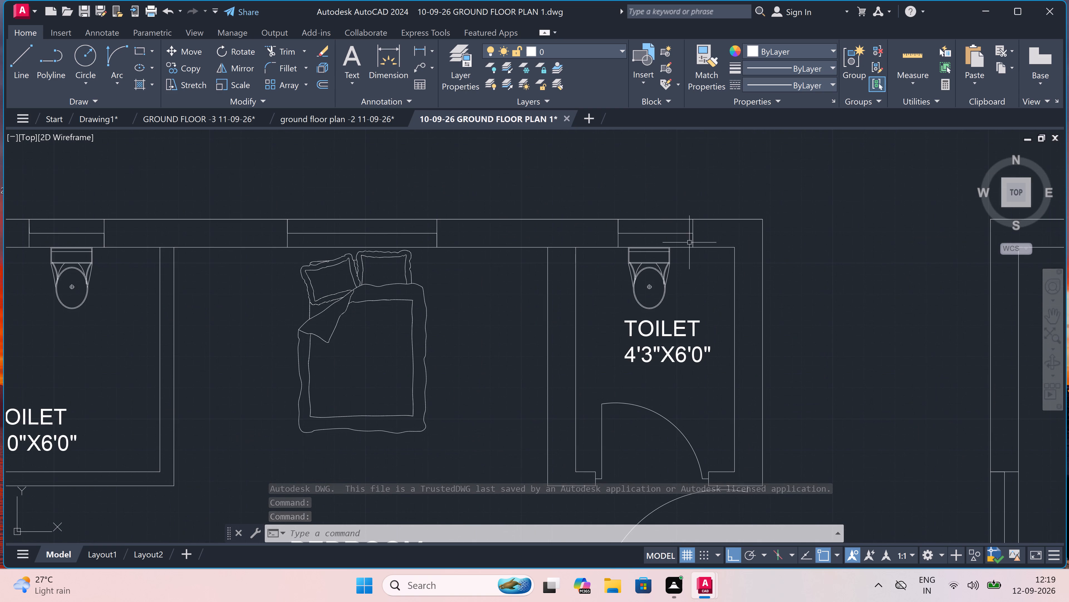
left_click_drag(674, 253, 653, 267)
left_click_drag(630, 281, 622, 286)
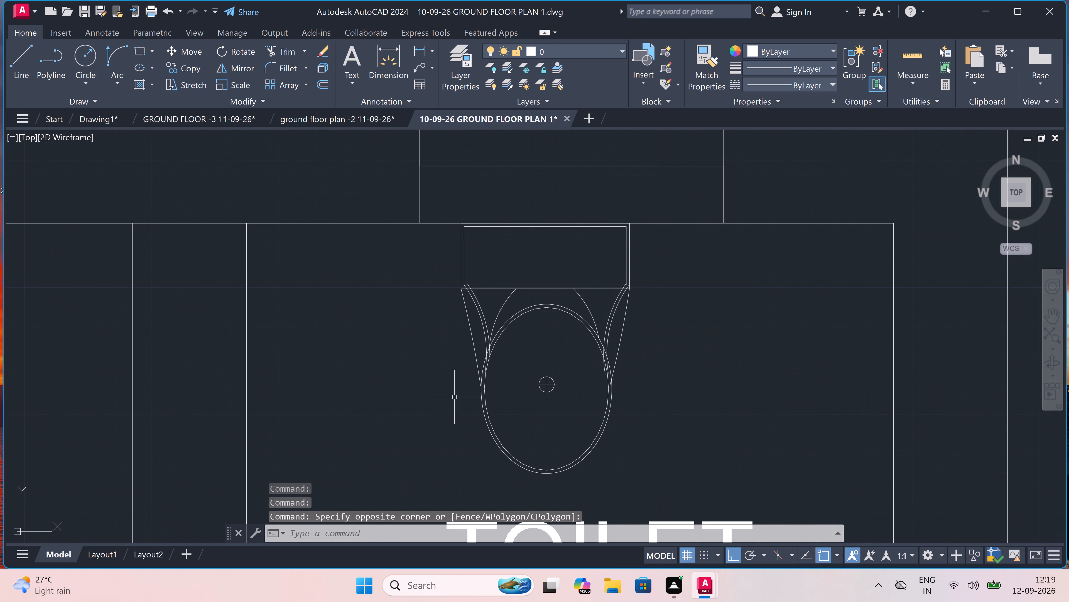
left_click_drag(646, 231, 642, 233)
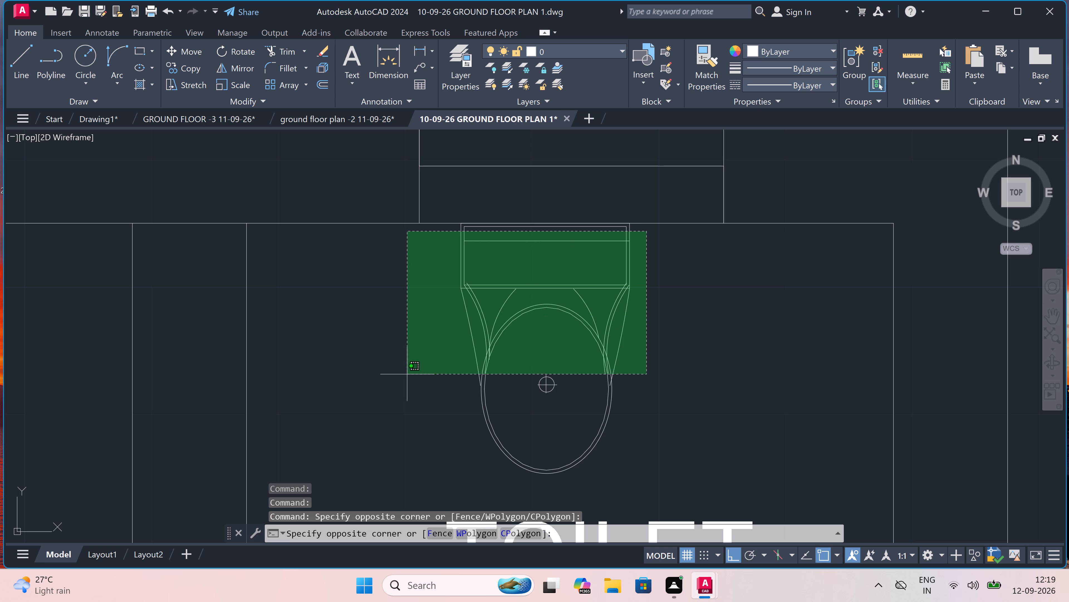
left_click(407, 375)
key("ctrl+c")
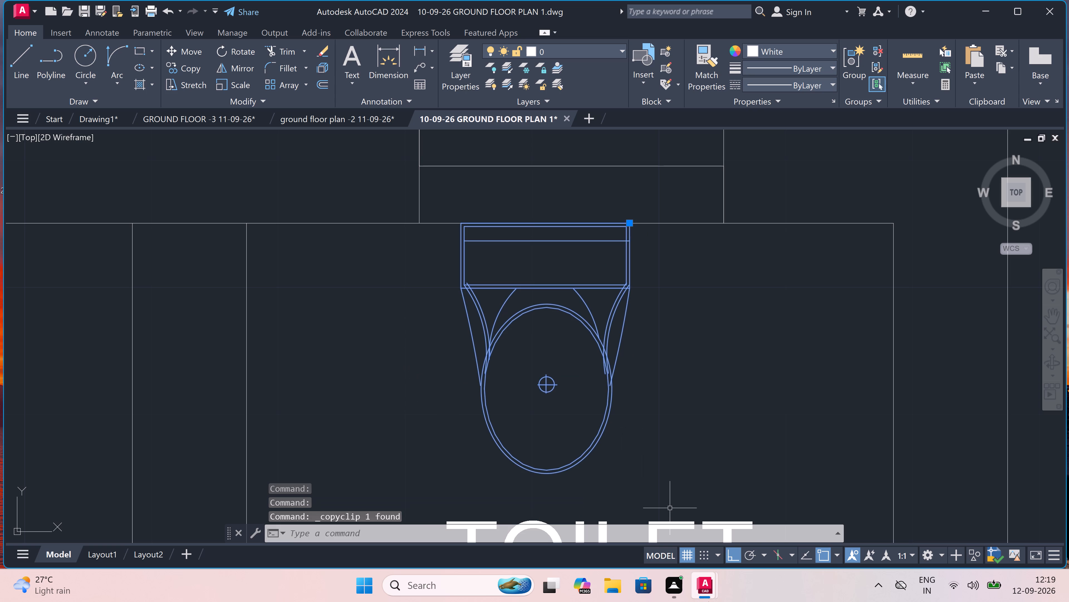
Switch from the source ground floor plan to another open drawing.
left_click(502, 518)
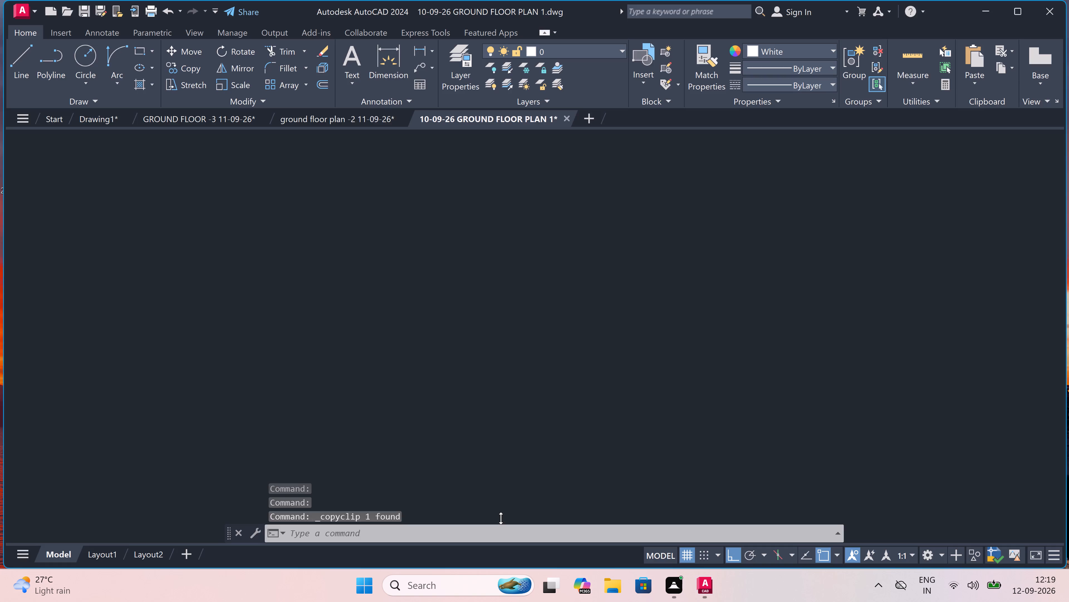
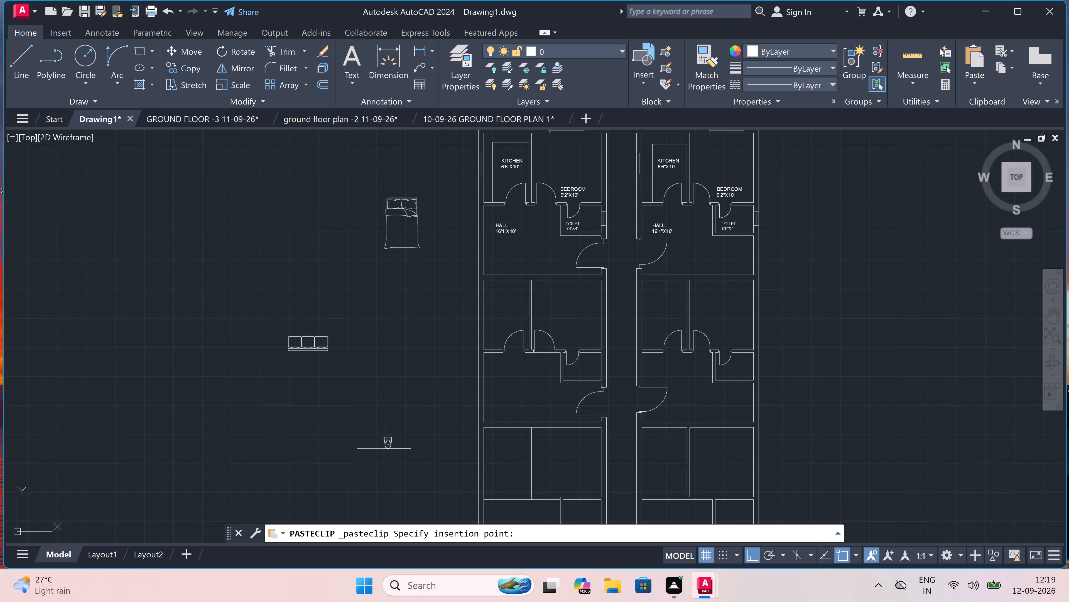
Paste the copied WC fixture into the empty space beside the floor plan, between the sofa and the building.
scroll(398, 350, "up", 2, "ctrl")
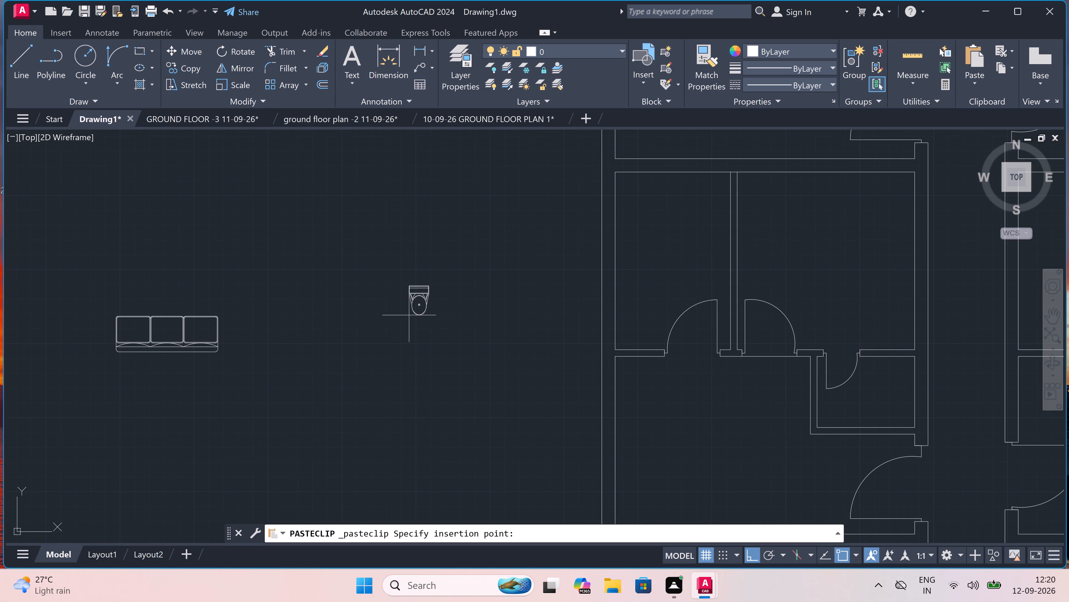
left_click(409, 315, "ctrl")
Scale the pasted WC fixture up slightly about the centre of its bowl.
left_click_drag(437, 266, 427, 274, "ctrl")
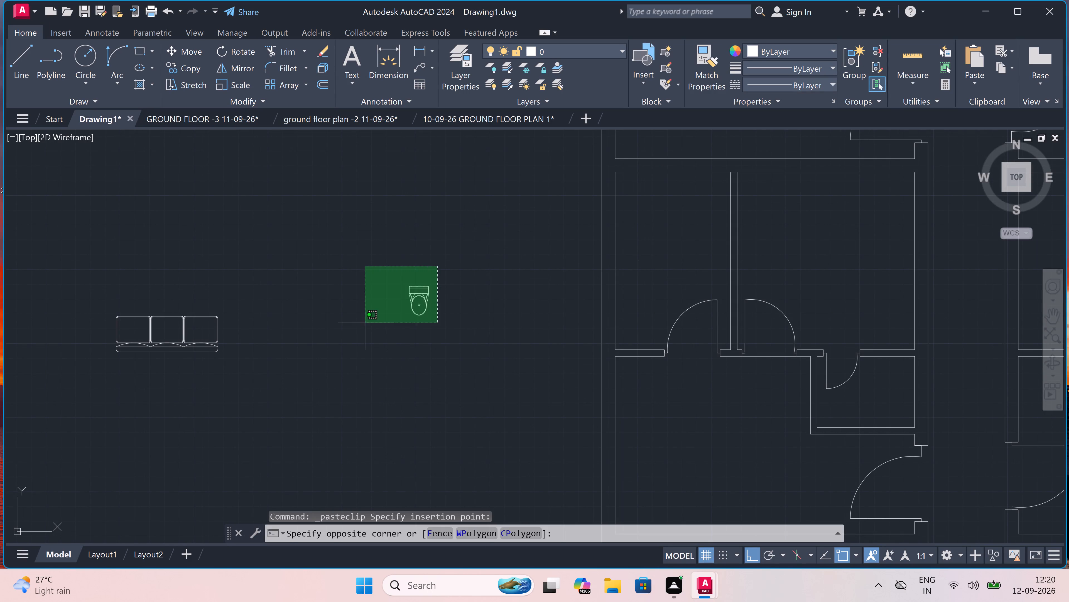
left_click(365, 323, "ctrl")
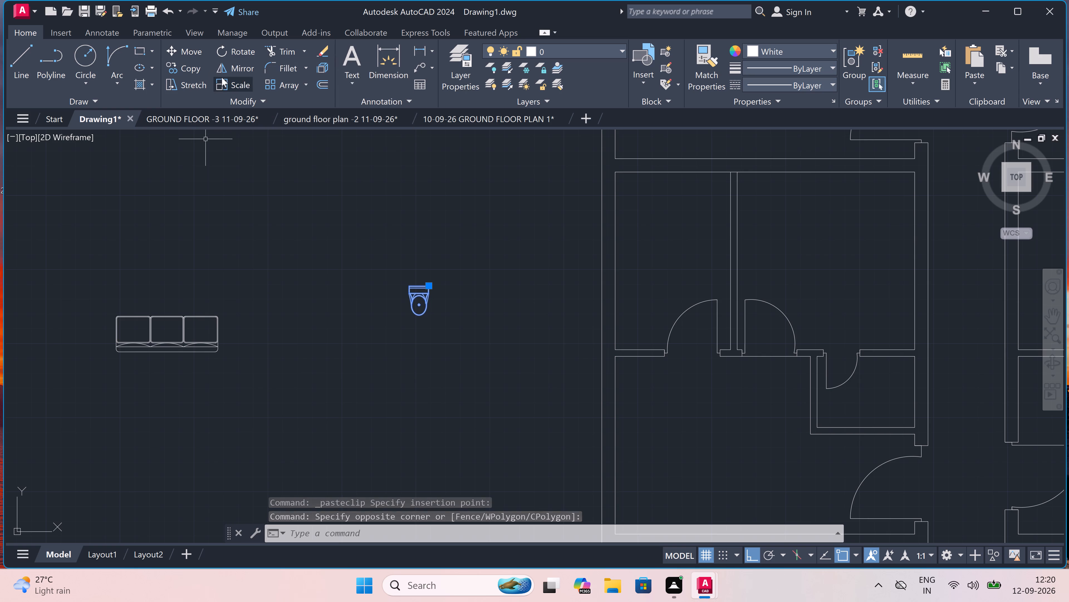
left_click(242, 83, "ctrl")
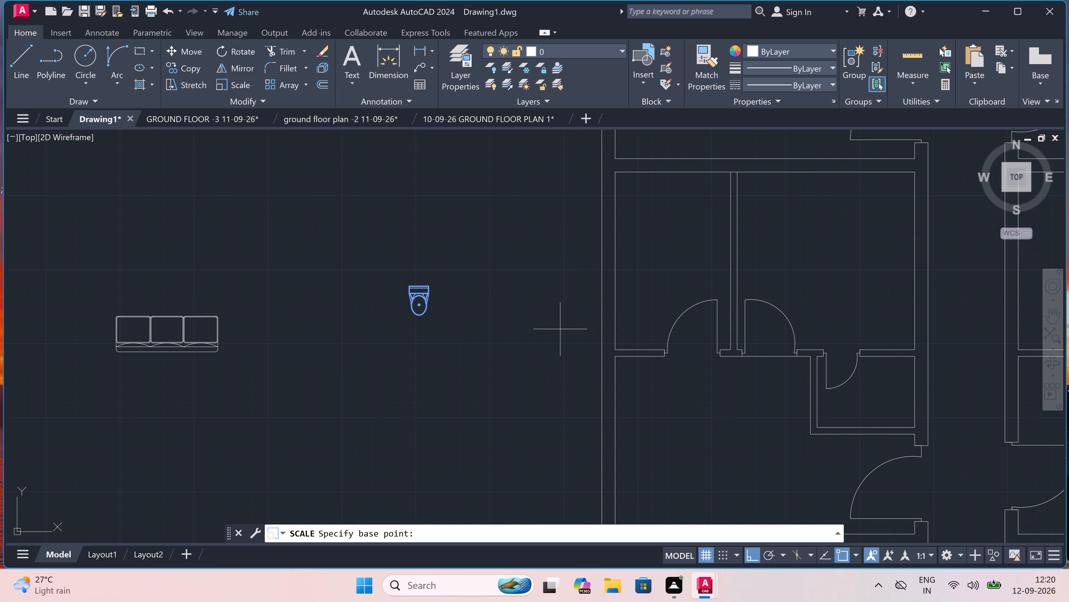
scroll(554, 320, "up", 2, "ctrl")
scroll(522, 310, "down", 2, "ctrl")
scroll(487, 263, "up", 2, "ctrl")
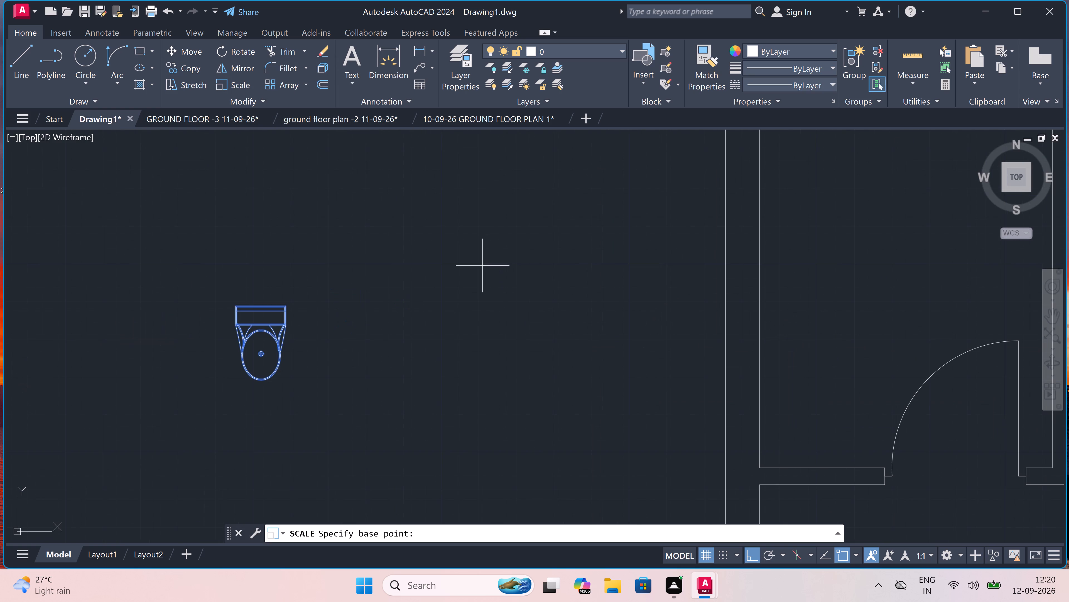
scroll(384, 283, "down", 1, "ctrl")
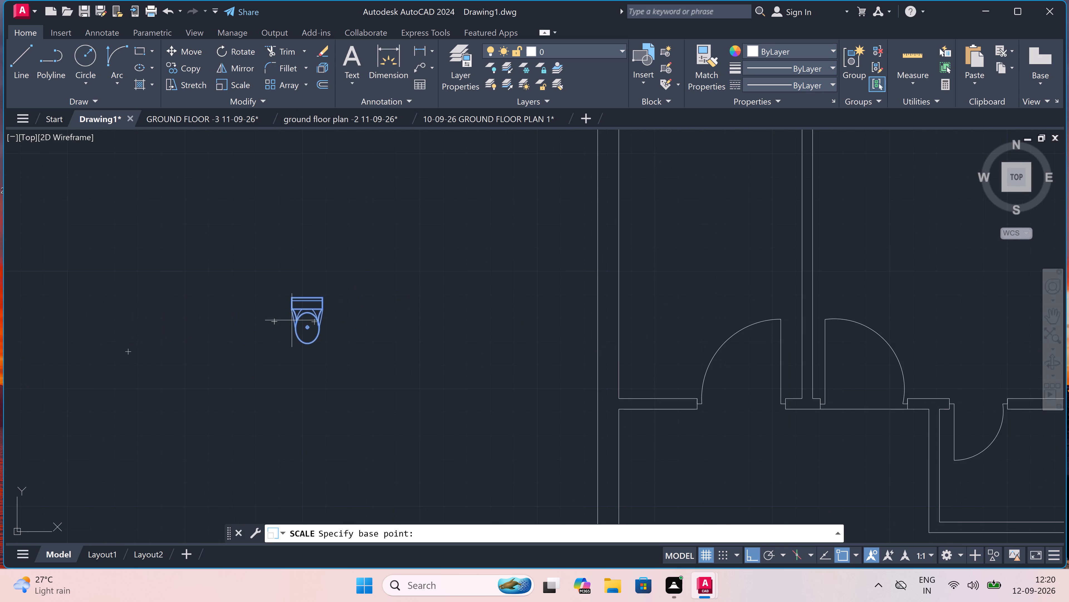
left_click(303, 327, "ctrl")
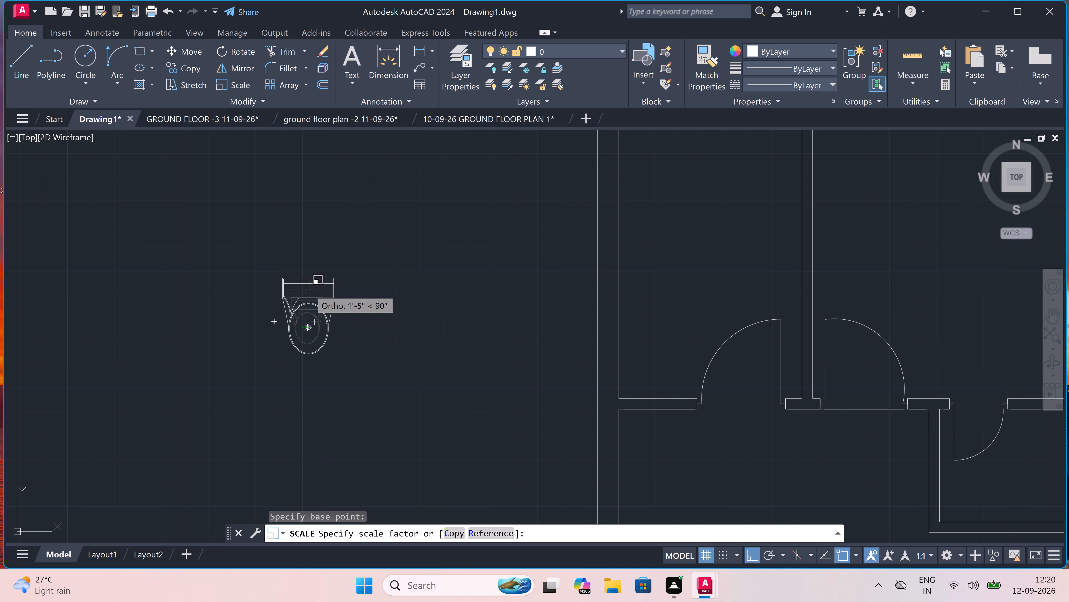
left_click(308, 291, "ctrl")
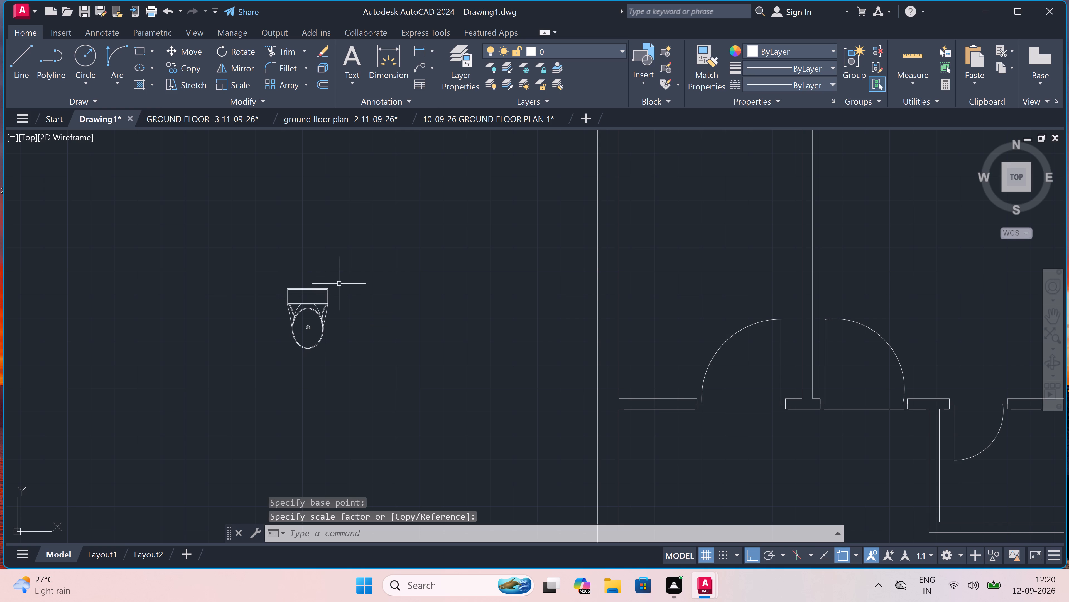
Rotate the WC fixture 90° clockwise about the centre of its bowl so the cistern faces east.
left_click_drag(347, 255, 335, 264, "ctrl")
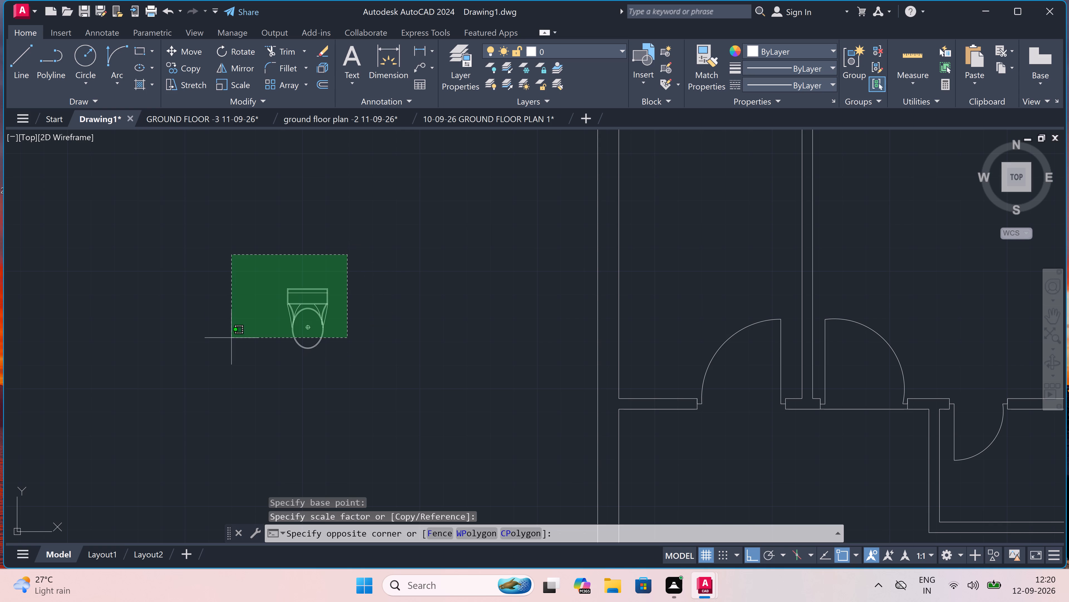
left_click(207, 353, "ctrl")
left_click(242, 47, "ctrl")
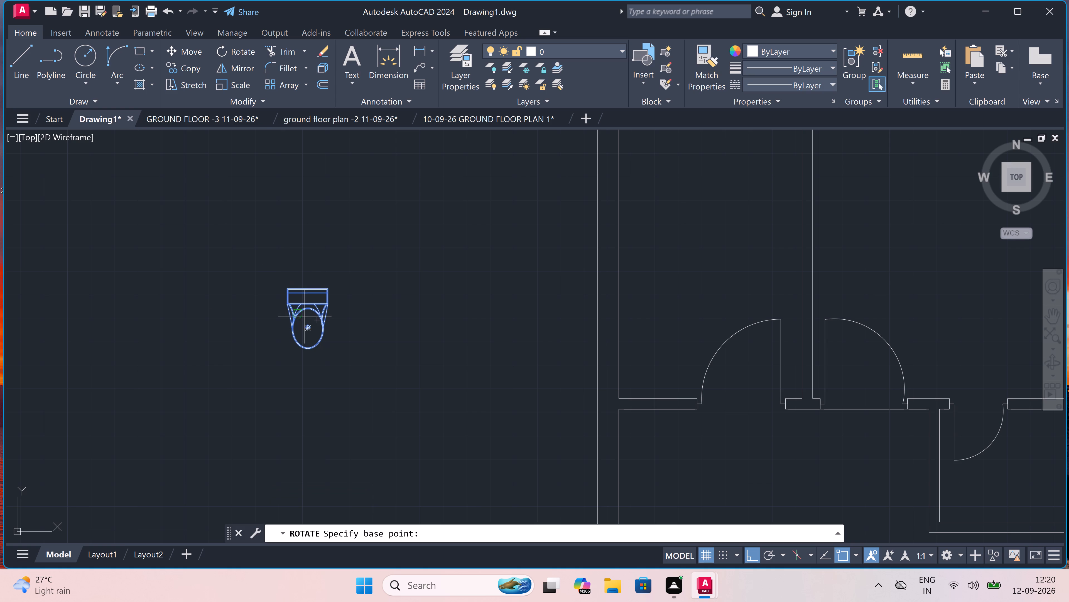
left_click(307, 326, "ctrl")
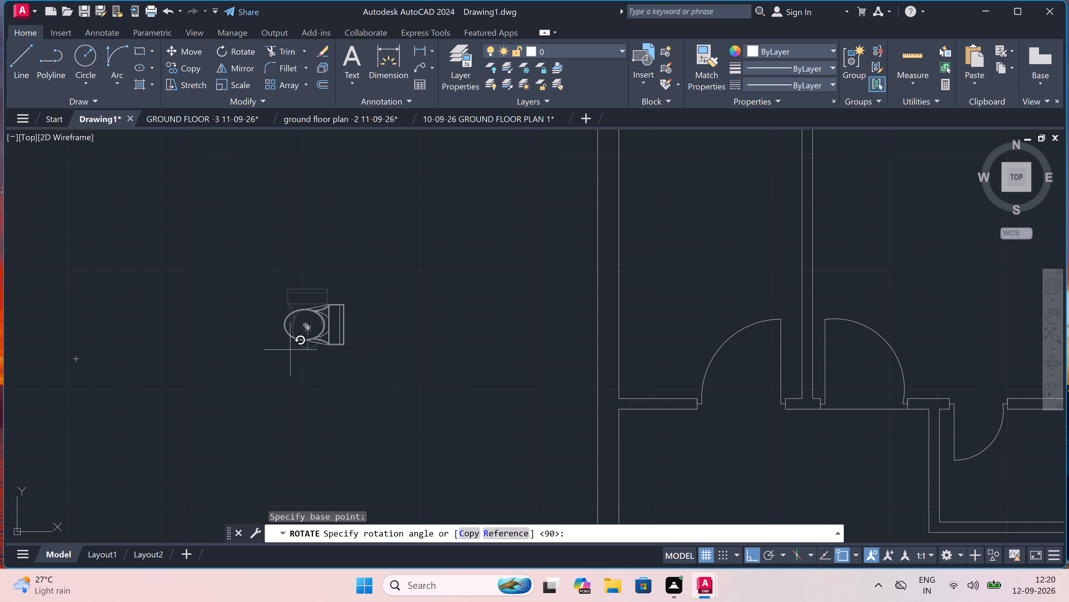
left_click(316, 391, "ctrl")
With Ortho off, move the WC by its cistern's back edge against the window wall of the top-left apartment's 5'6"X4' toilet.
left_click_drag(374, 253, 345, 287, "ctrl")
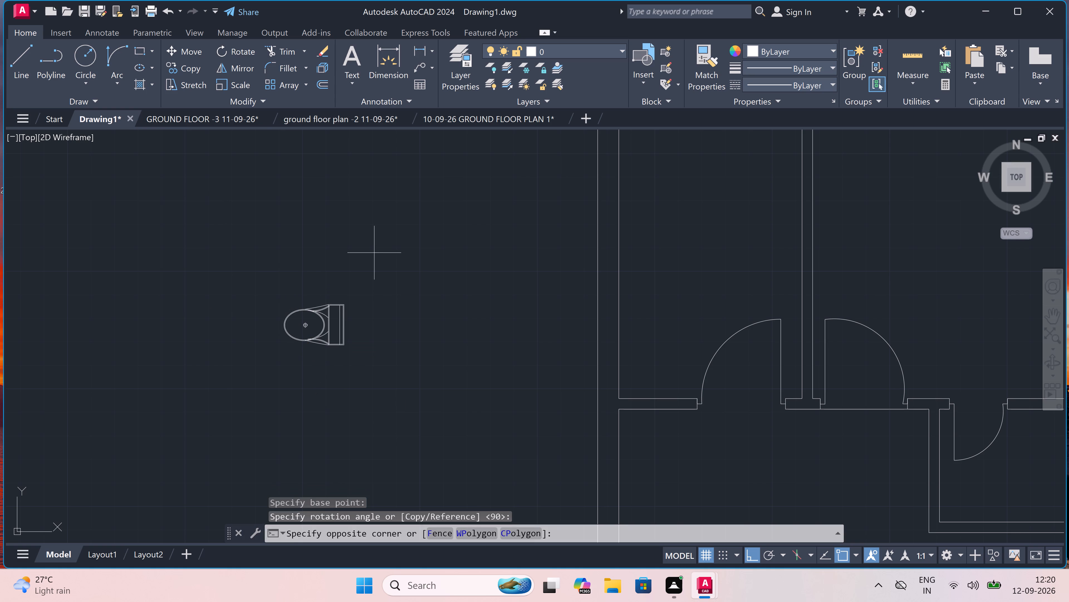
left_click(203, 378, "ctrl")
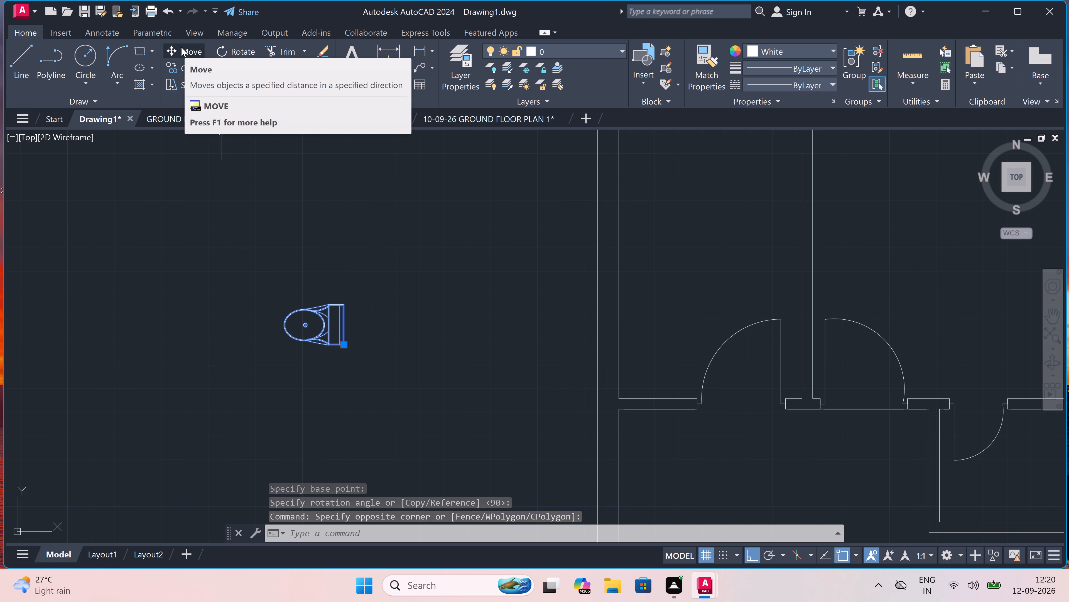
left_click(181, 46, "ctrl")
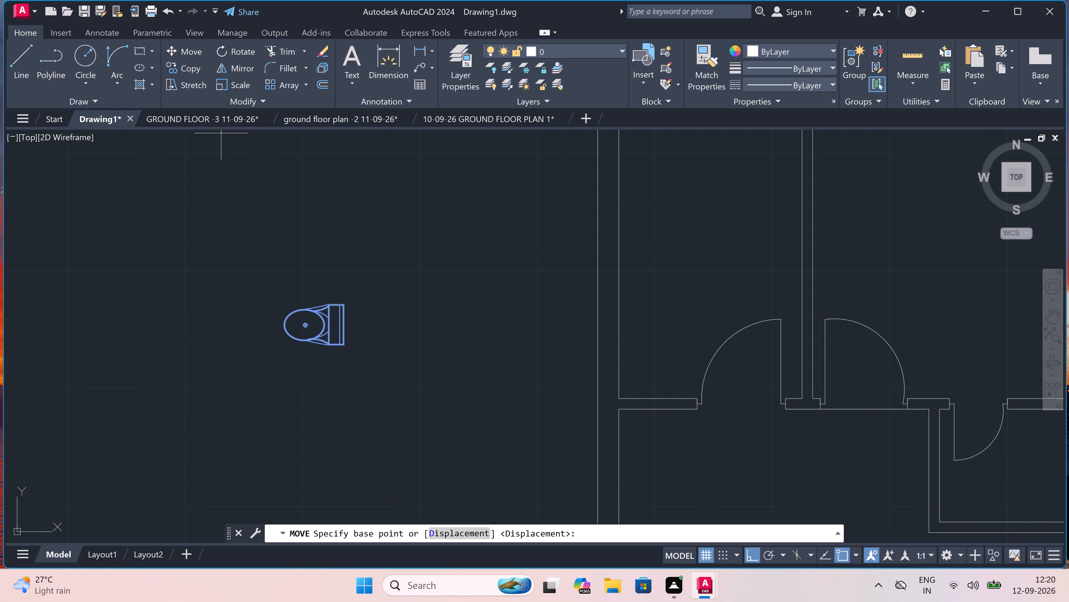
scroll(328, 303, "up", 3, "ctrl")
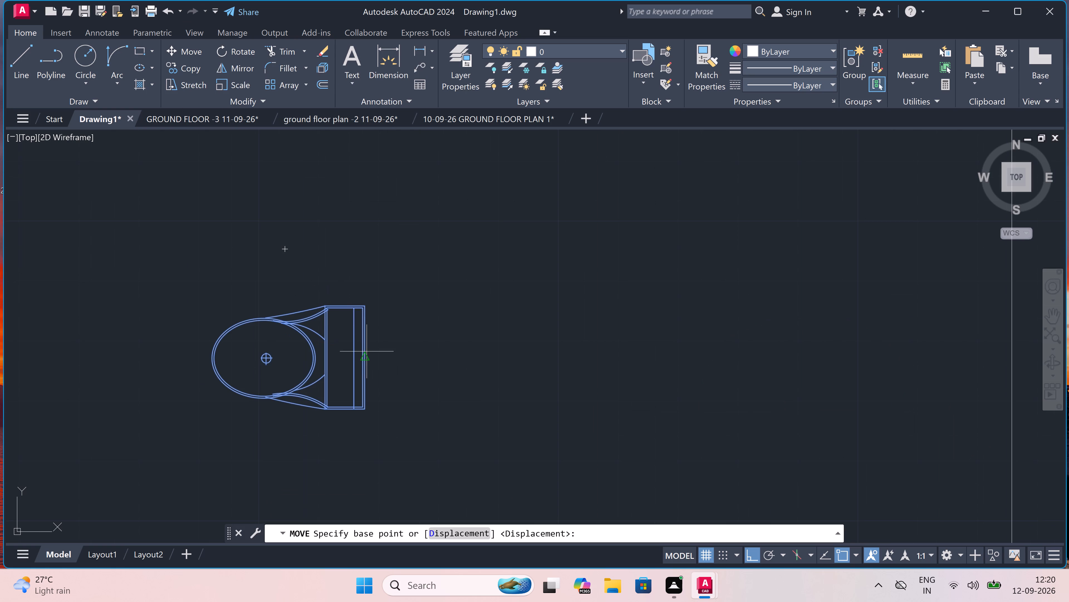
scroll(367, 352, "up", 3, "ctrl")
left_click_drag(354, 362, 389, 353, "ctrl")
scroll(489, 322, "down", 2, "ctrl")
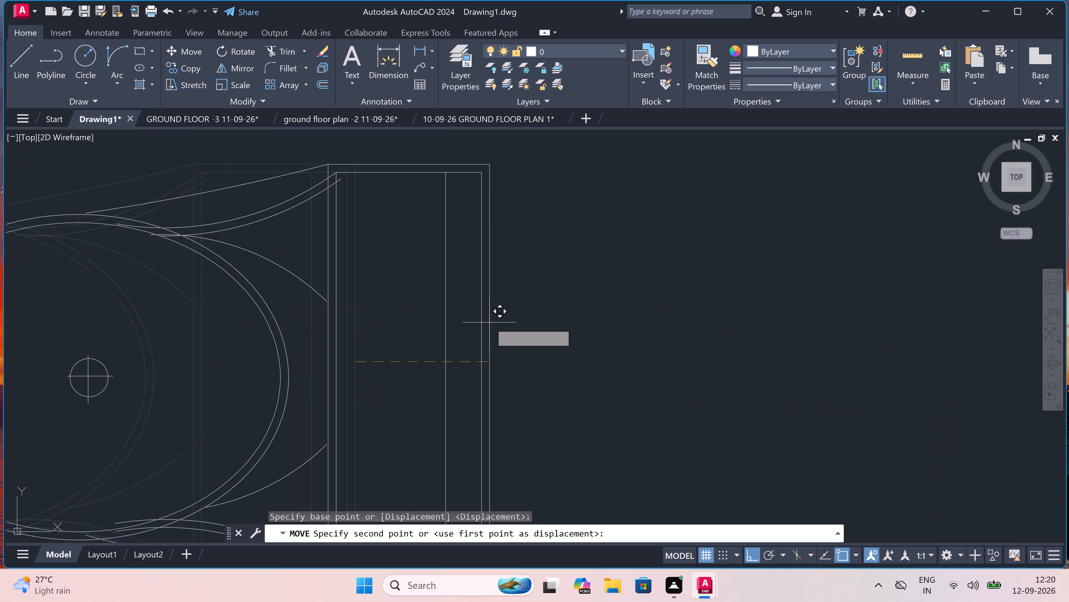
scroll(489, 322, "down", 7, "ctrl")
key("F8")
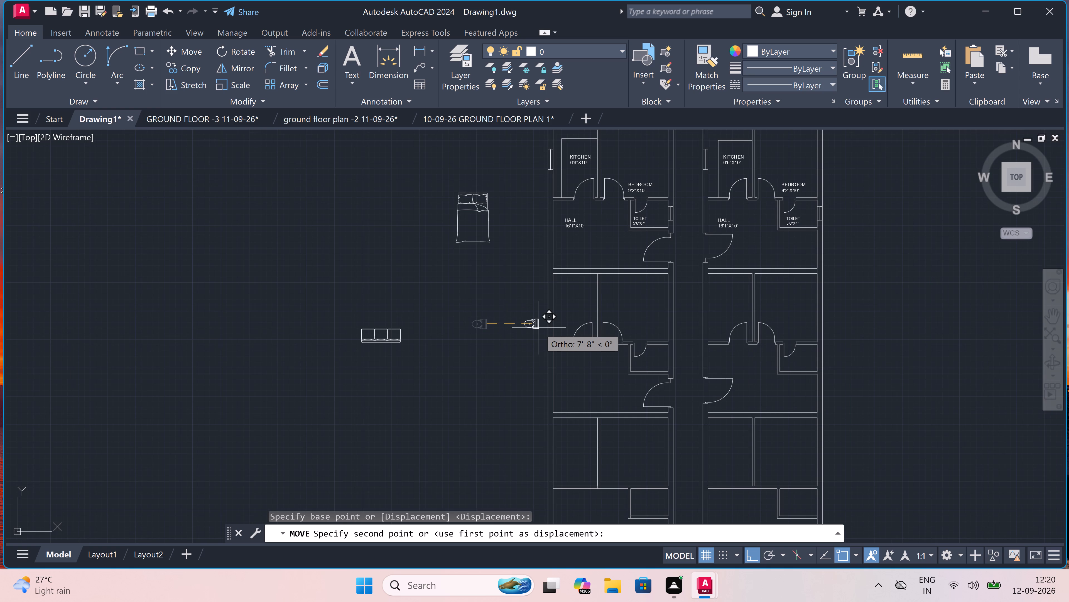
scroll(686, 199, "up", 4, "ctrl")
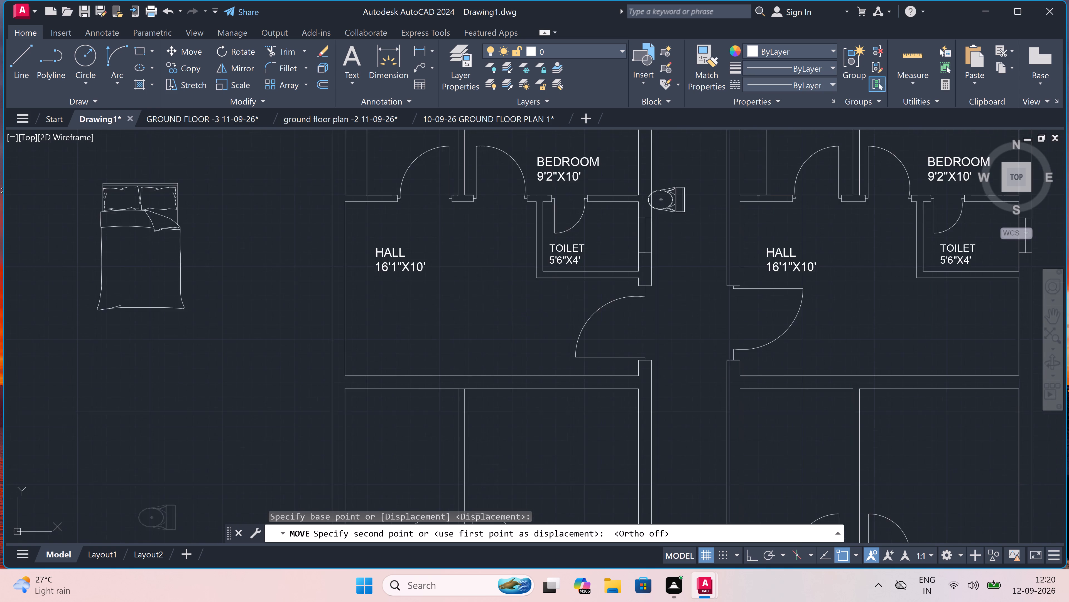
scroll(616, 231, "up", 3, "ctrl")
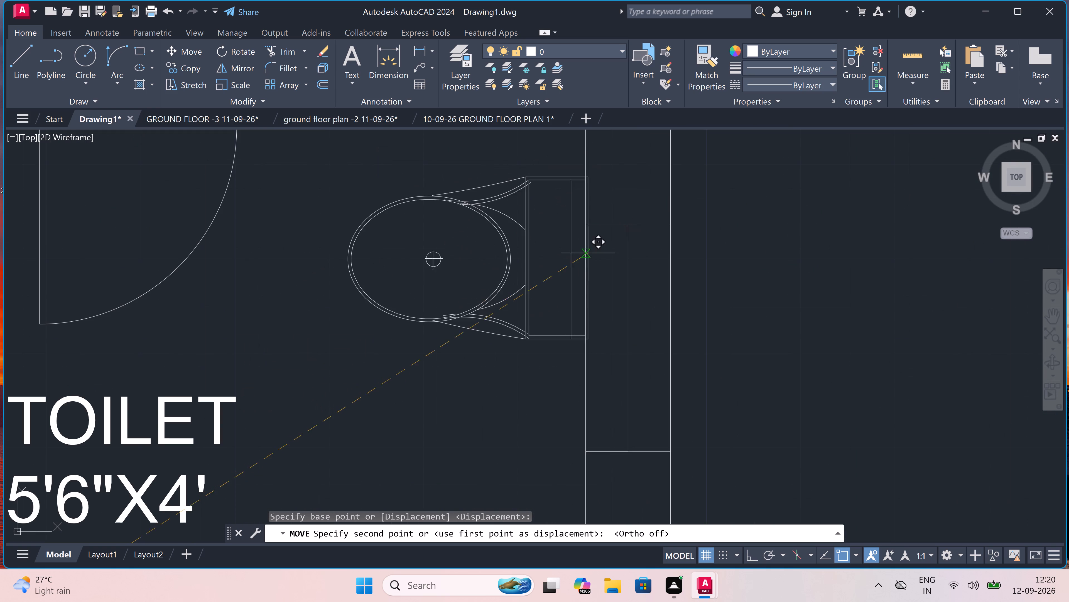
left_click(582, 301, "ctrl")
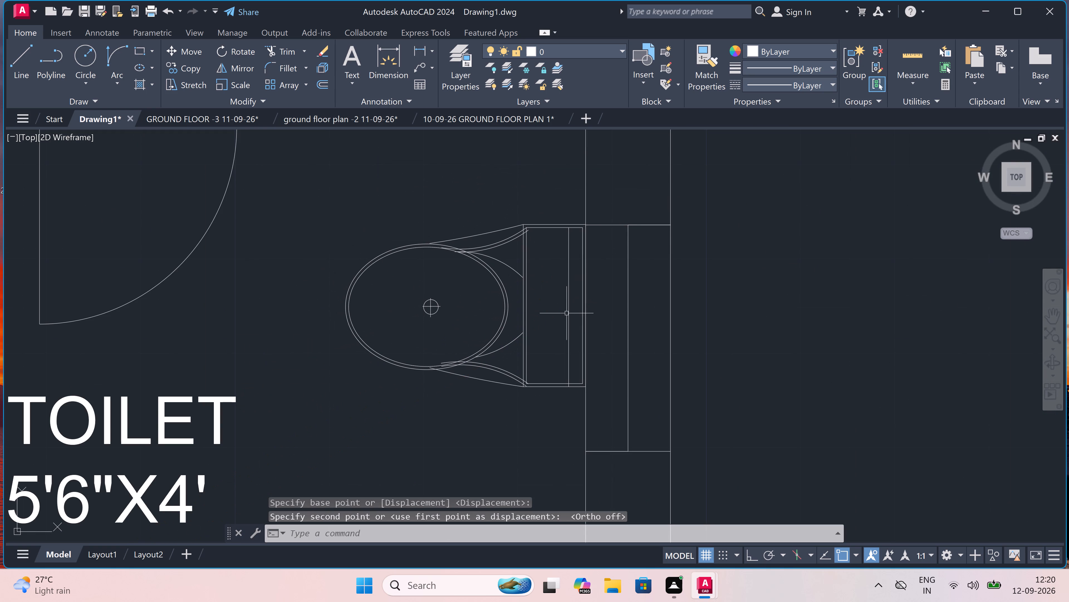
key("Escape")
Move the double bed into the top-left apartment's 9'2"X10' bedroom, with its headboard at the window wall.
scroll(537, 276, "down", 7, "ctrl")
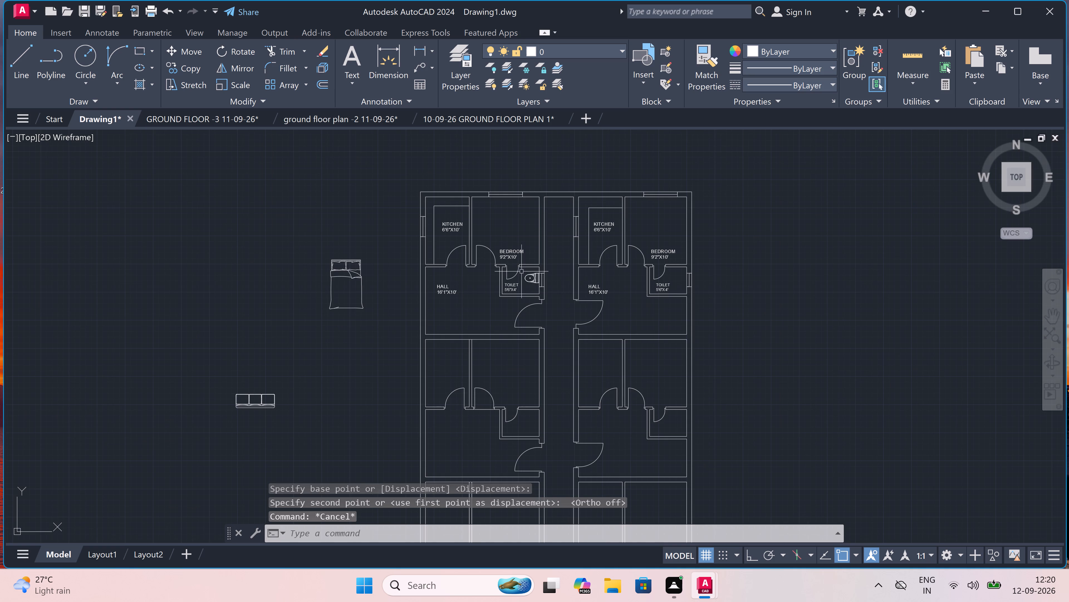
scroll(349, 247, "up", 2, "ctrl")
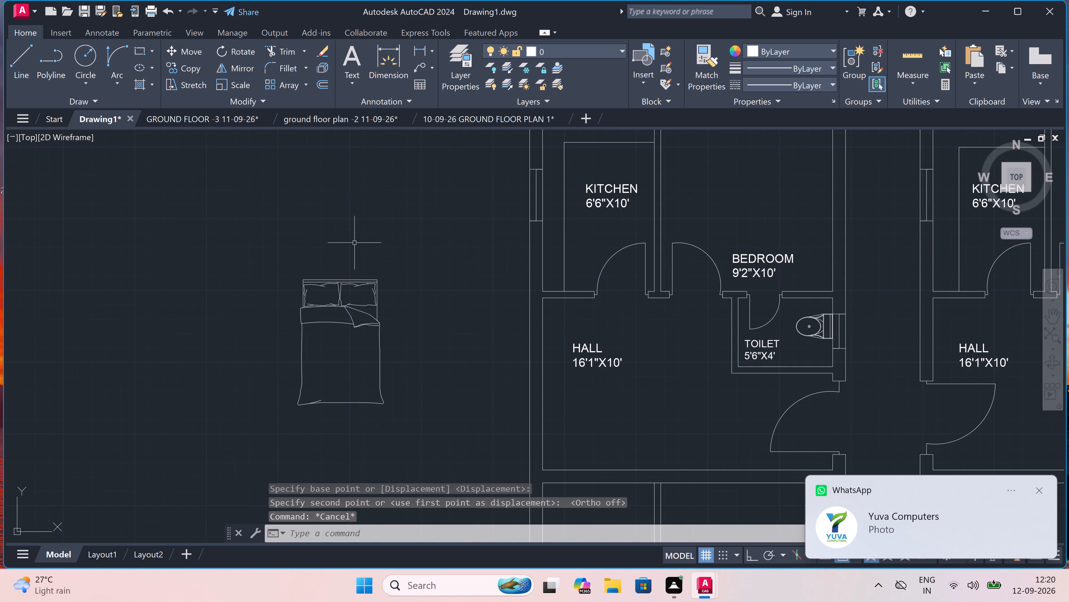
scroll(358, 241, "down", 1, "ctrl")
left_click(385, 242, "ctrl")
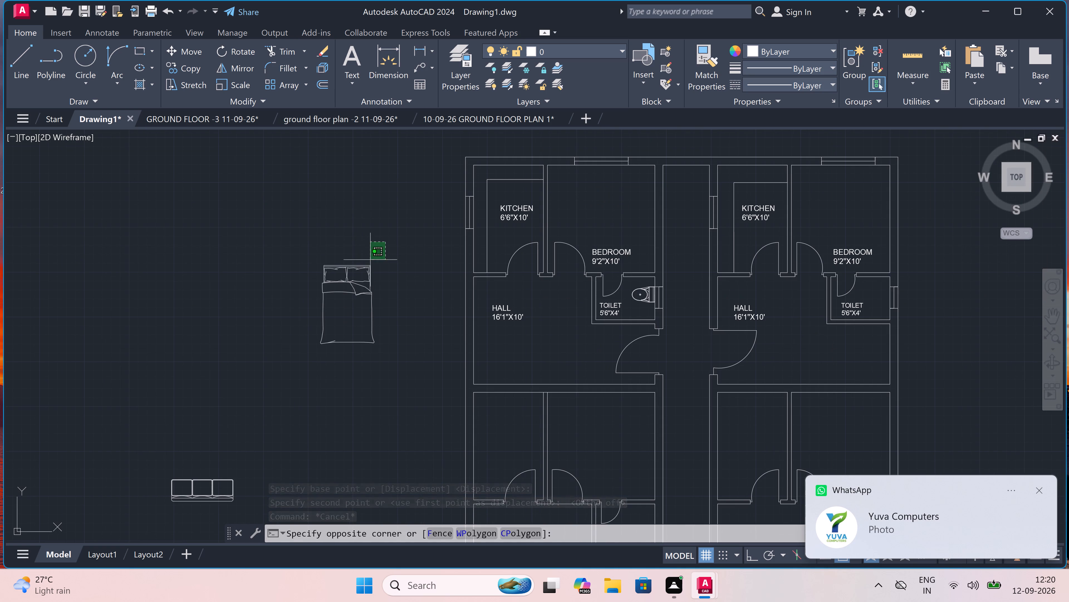
double_click(301, 366, "ctrl")
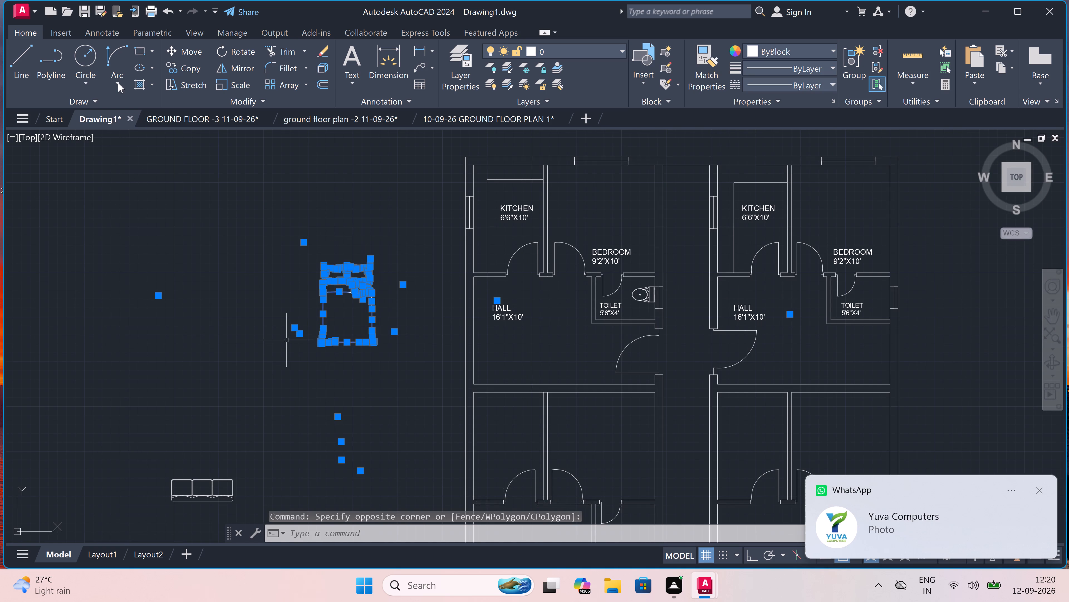
left_click(182, 48, "ctrl")
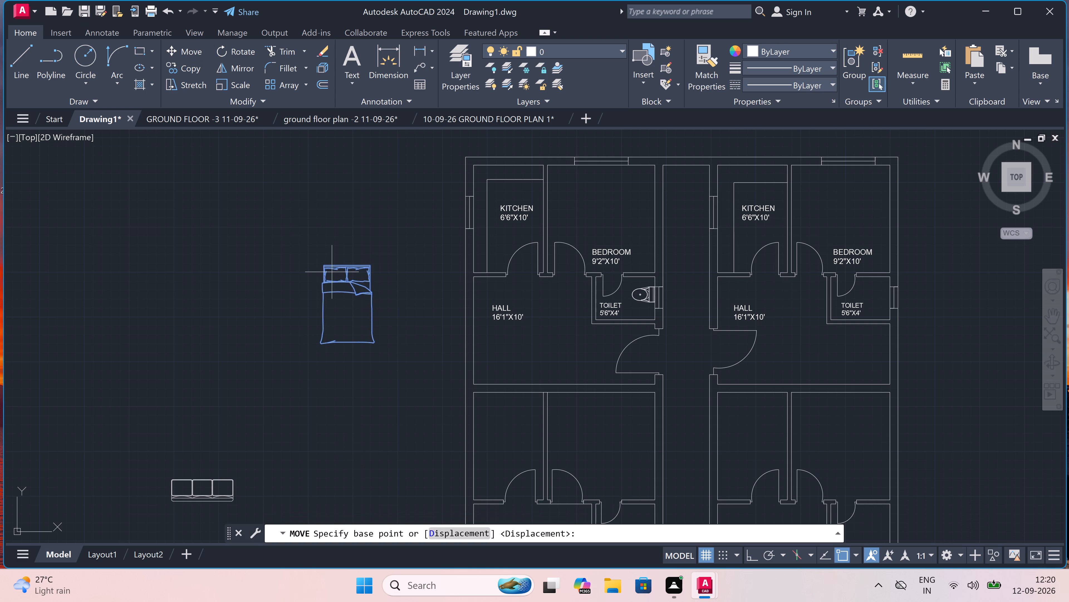
left_click(345, 293, "ctrl")
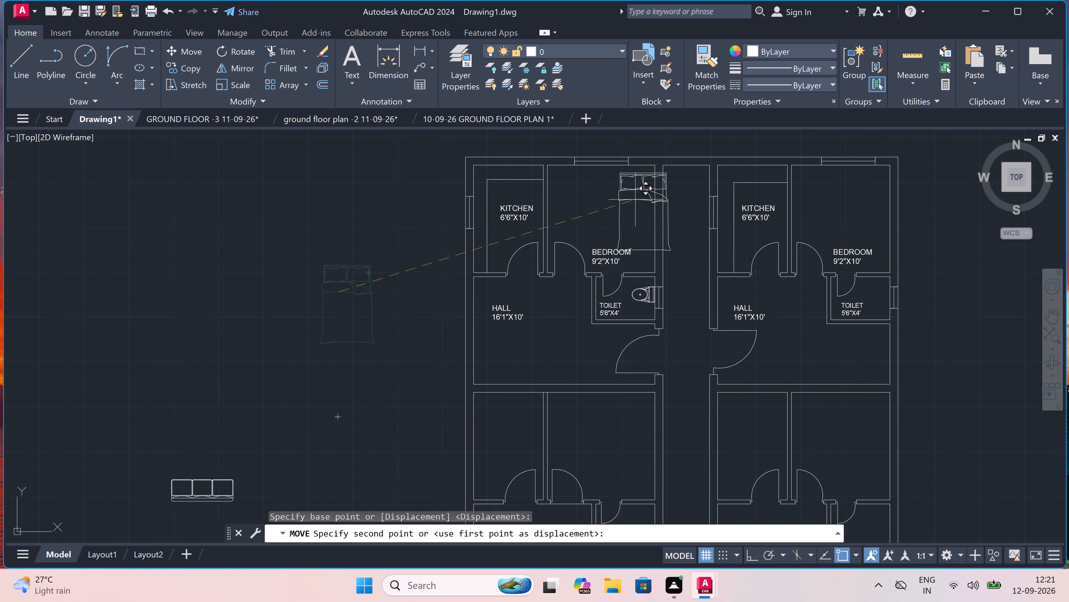
scroll(589, 180, "up", 3, "ctrl")
scroll(616, 231, "down", 1, "ctrl")
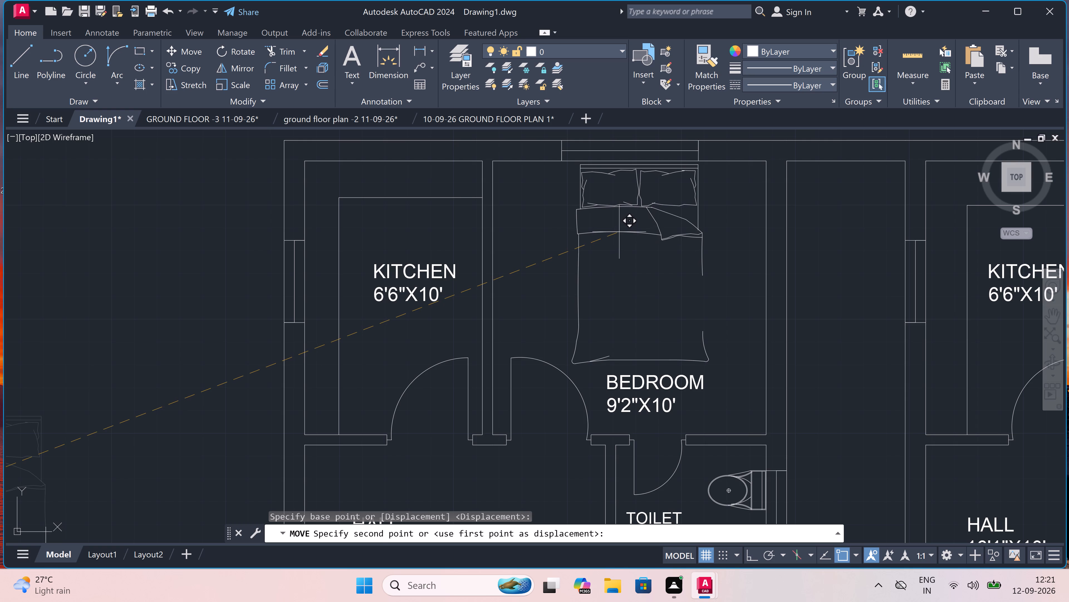
left_click(619, 232, "ctrl")
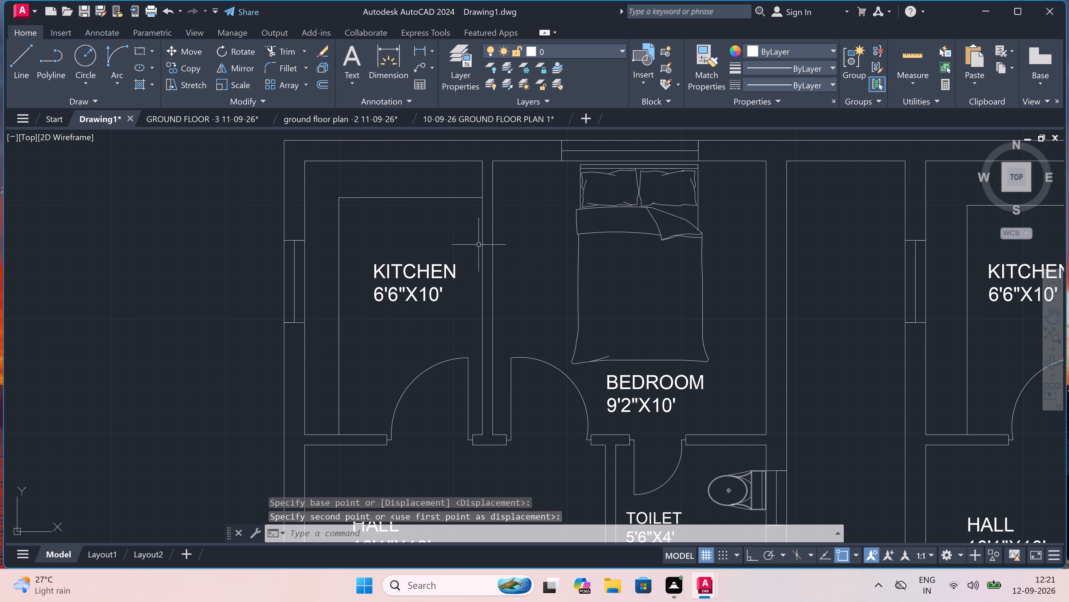
Move the three-seat sofa into the top-left apartment's 16'1"X10' hall, with its back near the hall's bottom wall.
scroll(467, 238, "down", 3, "ctrl")
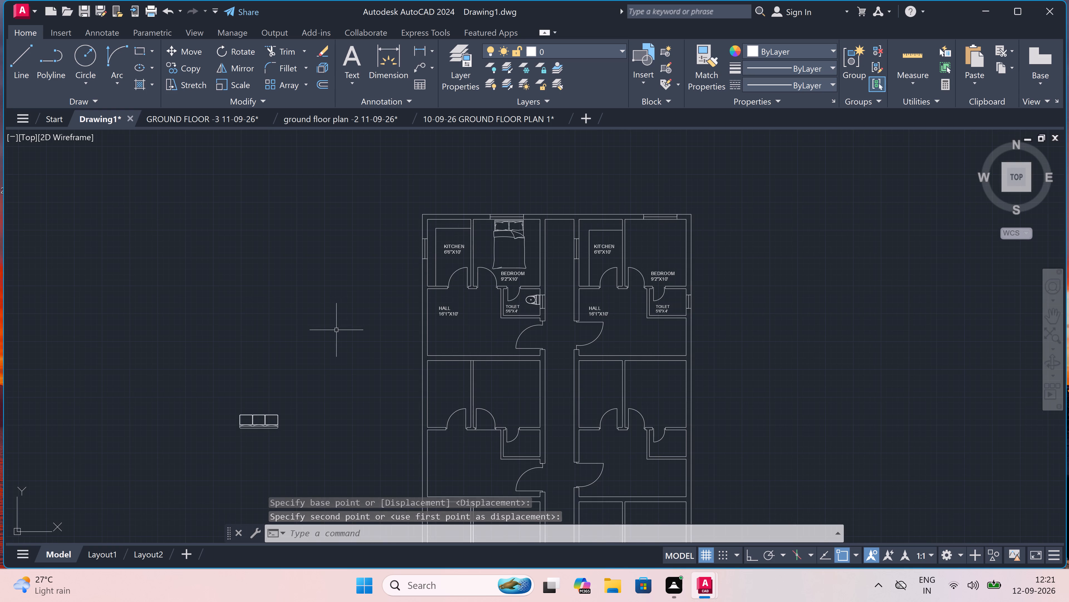
left_click_drag(336, 331, 303, 375, "ctrl")
left_click_drag(272, 401, 259, 411, "ctrl")
left_click_drag(279, 380, 275, 396, "ctrl")
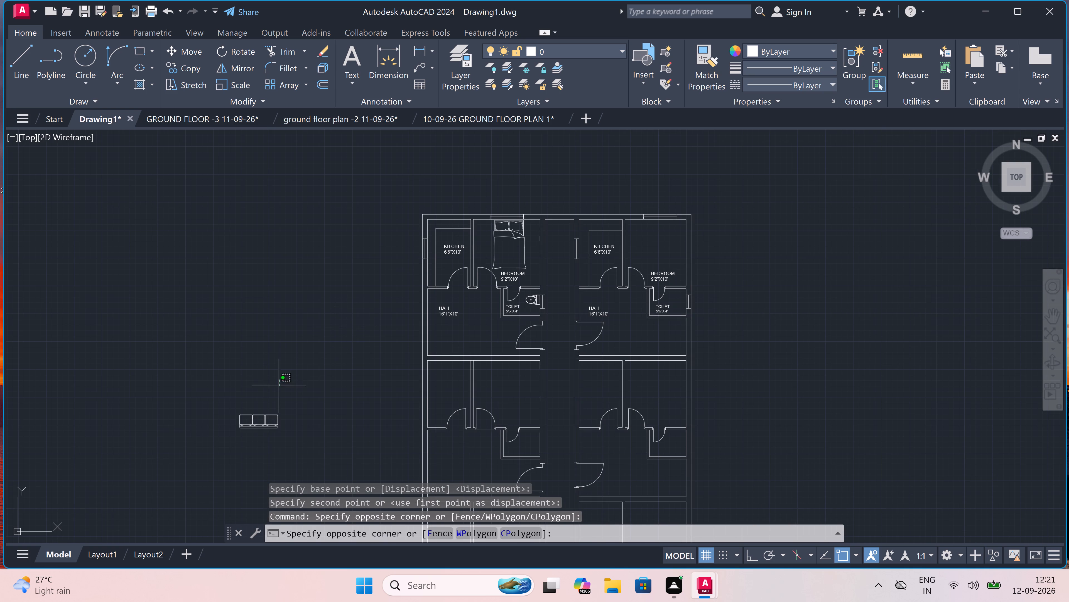
left_click_drag(275, 396, 274, 398, "ctrl")
left_click(217, 431, "ctrl")
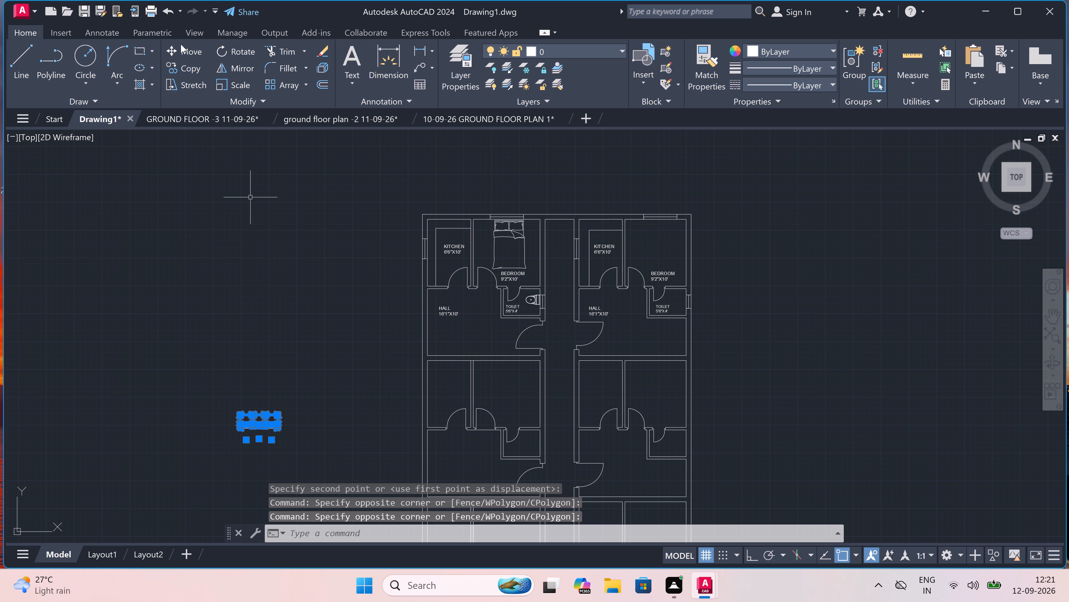
left_click(181, 44, "ctrl")
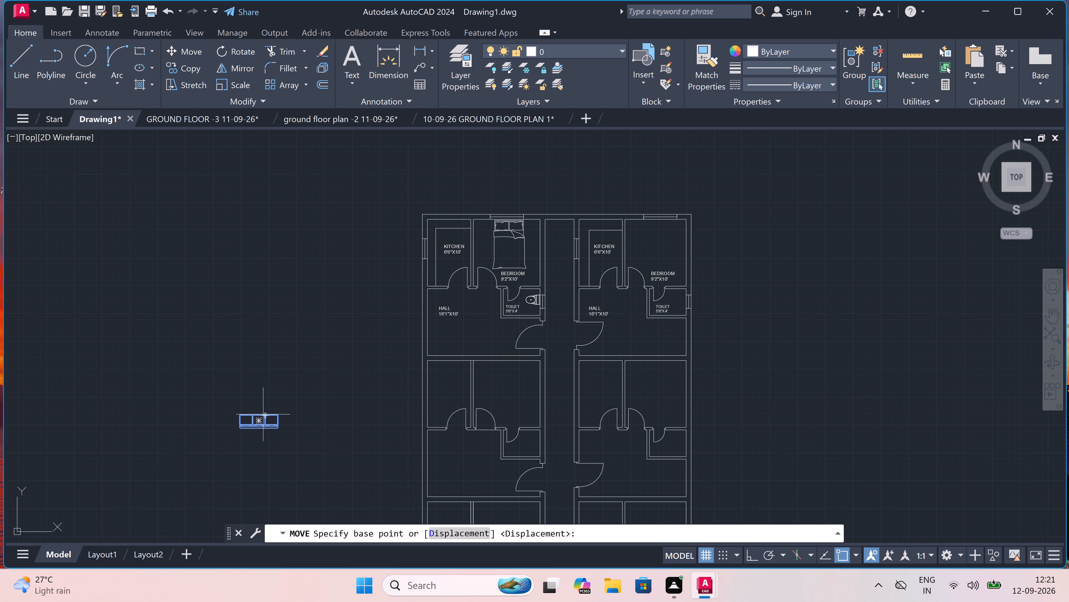
left_click_drag(258, 420, 261, 416, "ctrl")
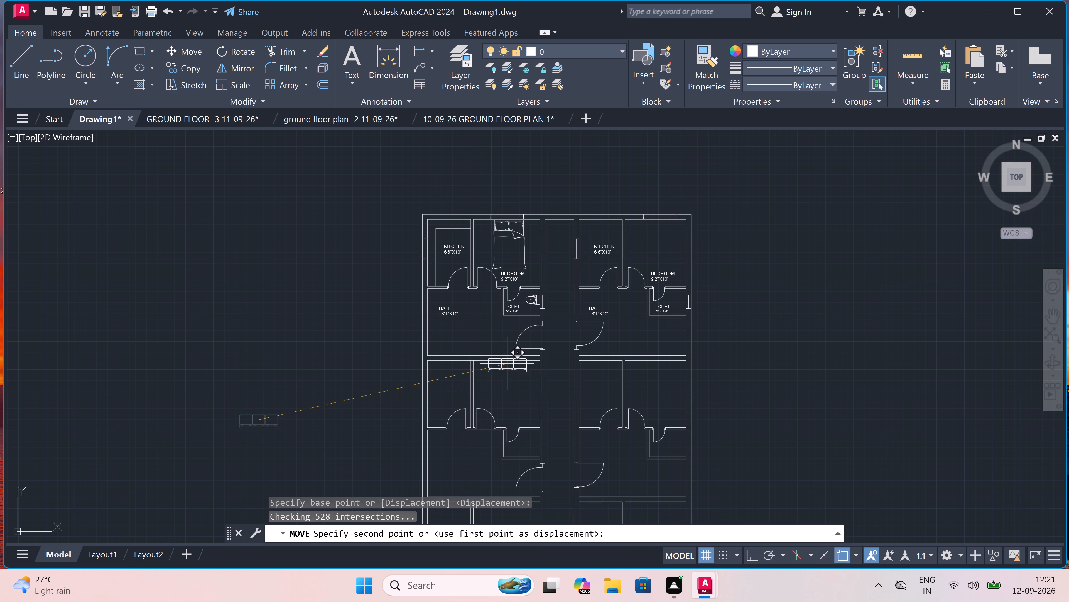
scroll(474, 330, "up", 4, "ctrl")
scroll(419, 346, "down", 2, "ctrl")
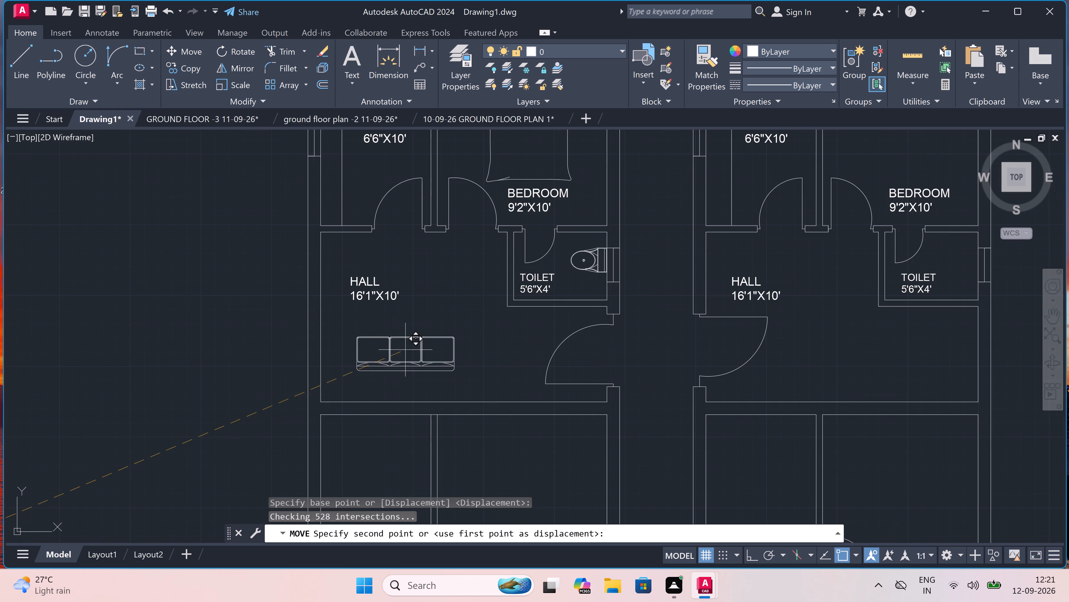
scroll(401, 354, "up", 3, "ctrl")
scroll(389, 362, "down", 4, "ctrl")
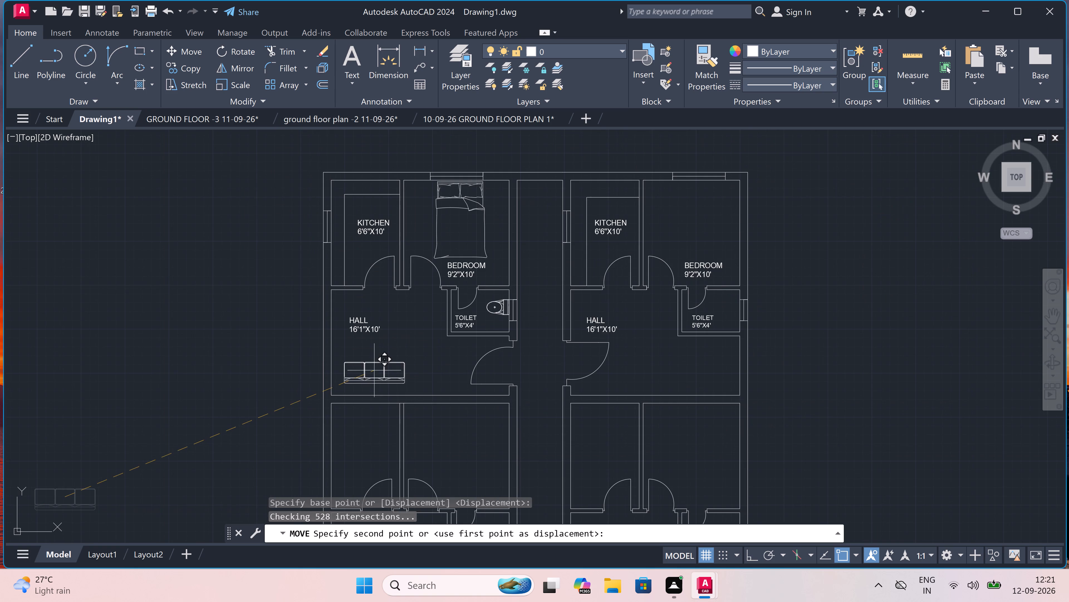
scroll(372, 376, "up", 2, "ctrl")
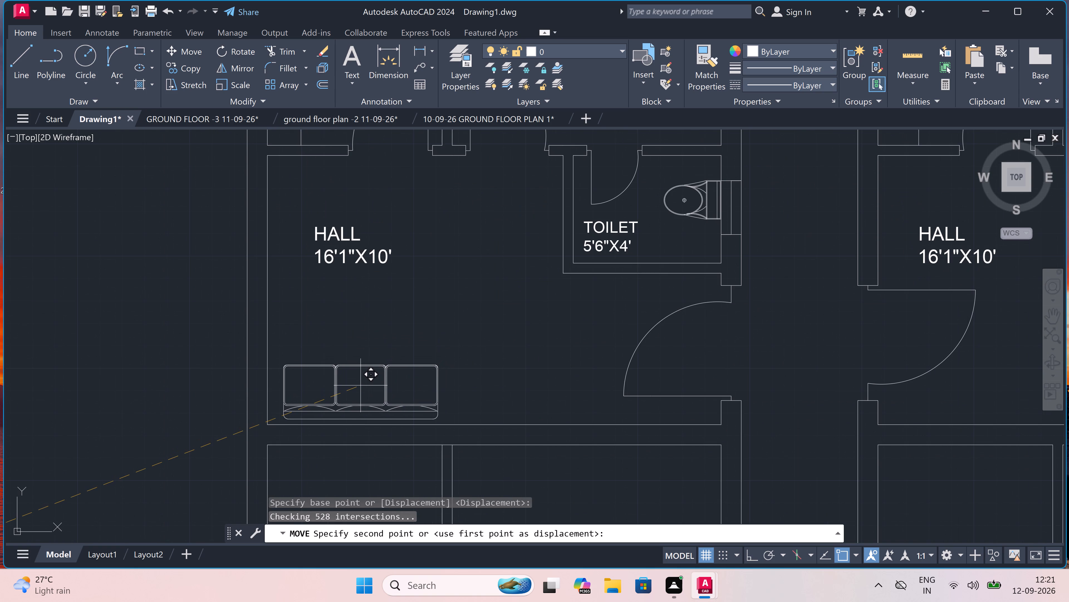
left_click(361, 387, "ctrl")
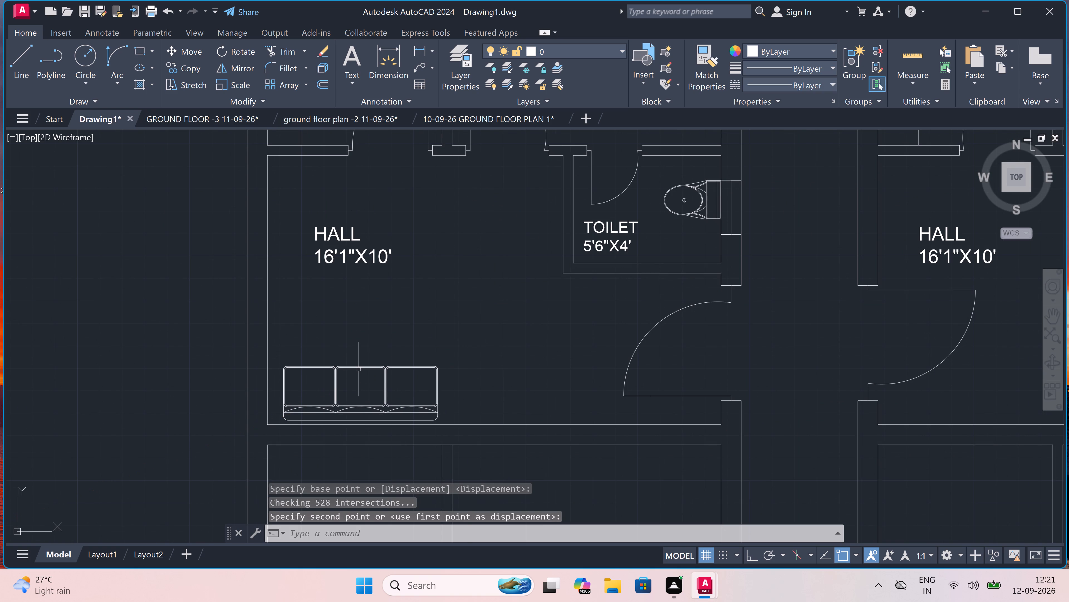
Copy the bed, sofa and WC together into the top-right apartment, aligning the WC cistern's back edge with the toilet's window wall.
scroll(341, 308, "down", 3, "ctrl")
scroll(367, 289, "up", 1, "ctrl")
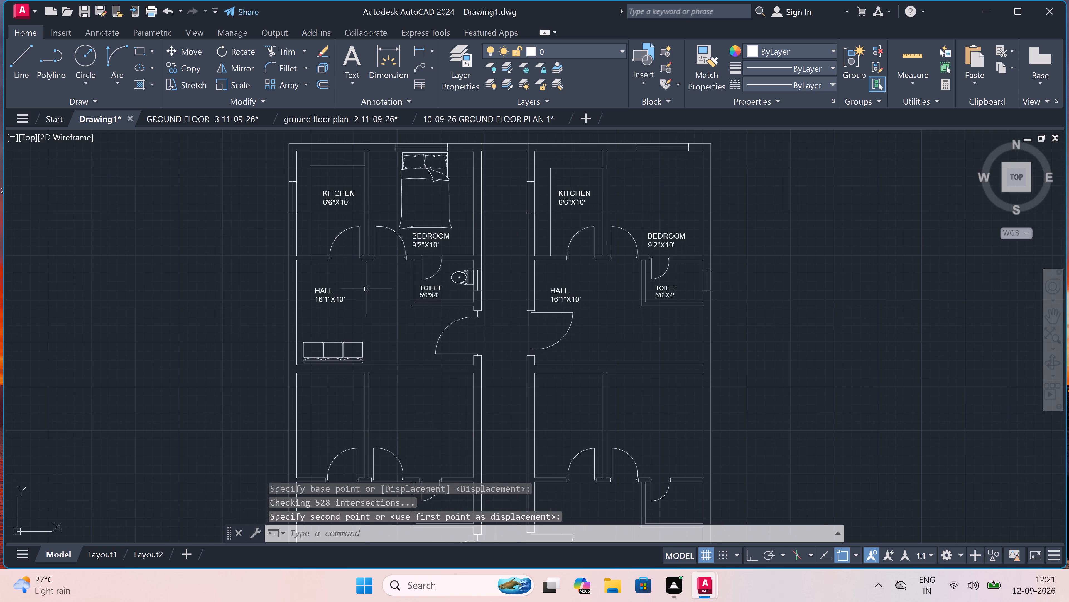
scroll(366, 289, "down", 1, "ctrl")
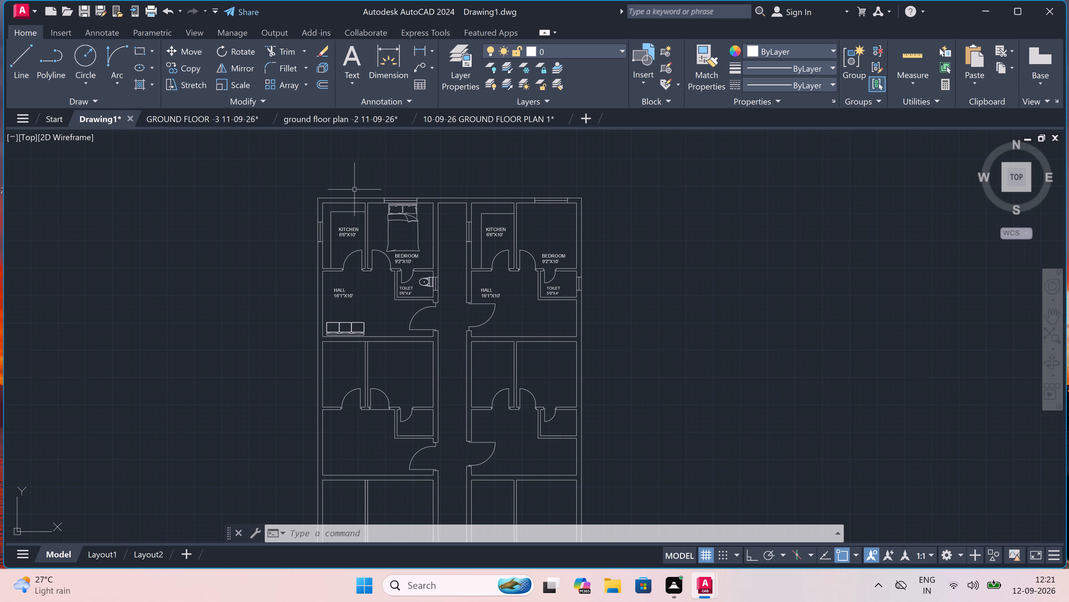
scroll(354, 190, "down", 1, "ctrl")
scroll(492, 220, "up", 3, "ctrl")
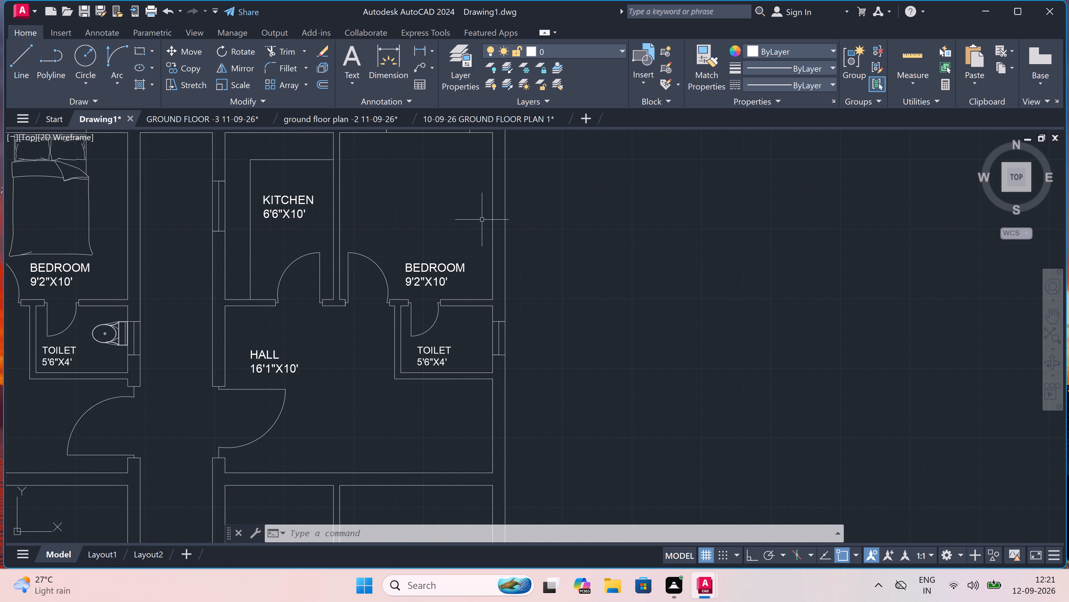
scroll(414, 221, "down", 2, "ctrl")
scroll(281, 172, "up", 4, "ctrl")
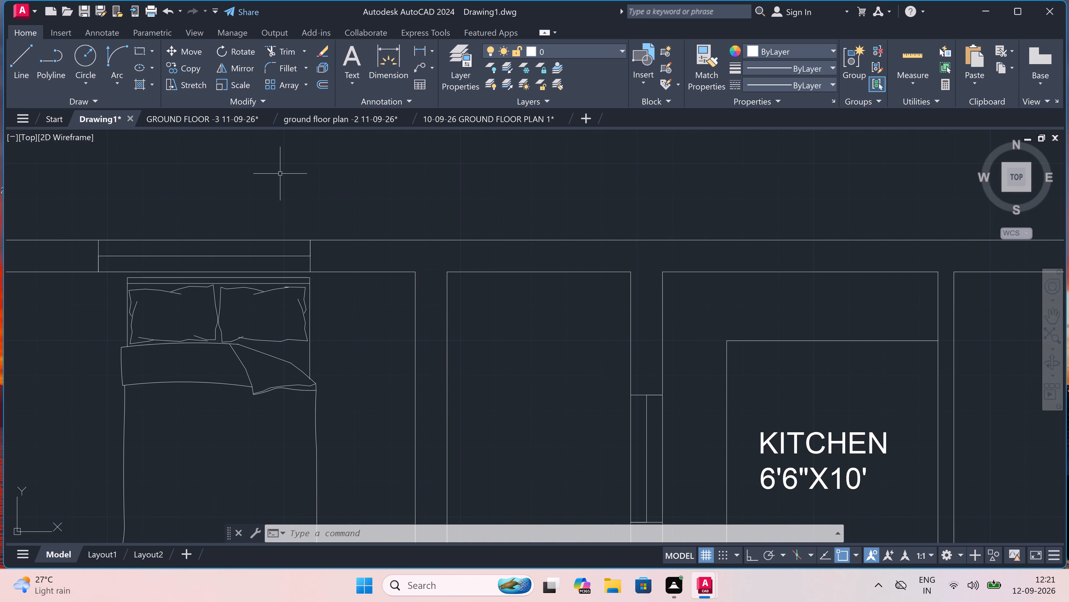
scroll(270, 244, "down", 2, "ctrl")
scroll(284, 250, "up", 3, "ctrl")
scroll(294, 281, "up", 3, "ctrl")
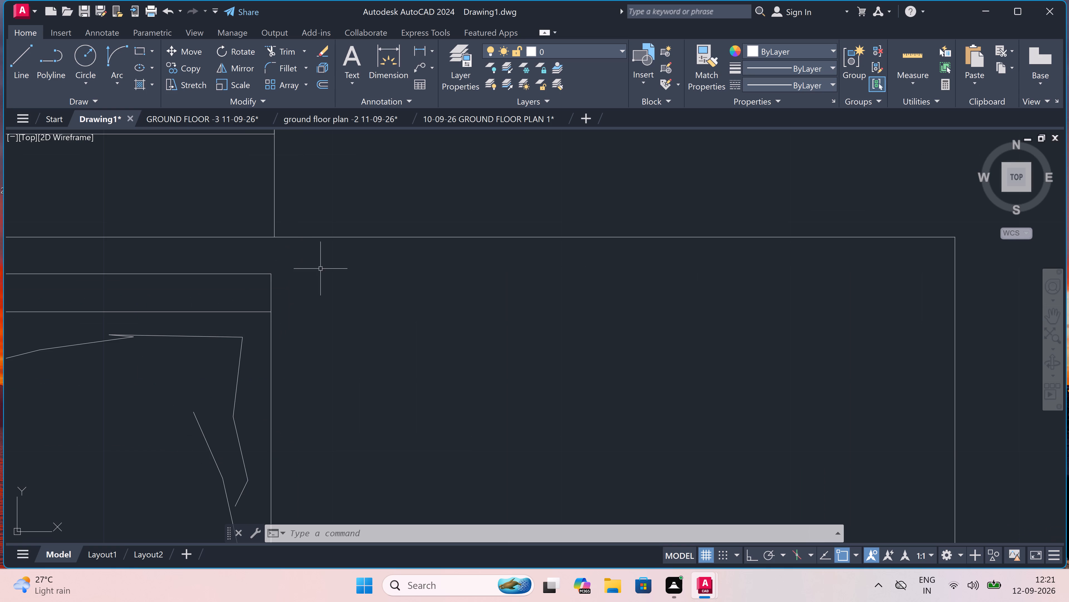
left_click_drag(329, 257, 325, 258, "ctrl")
scroll(307, 278, "down", 3, "ctrl")
scroll(214, 358, "down", 2, "ctrl")
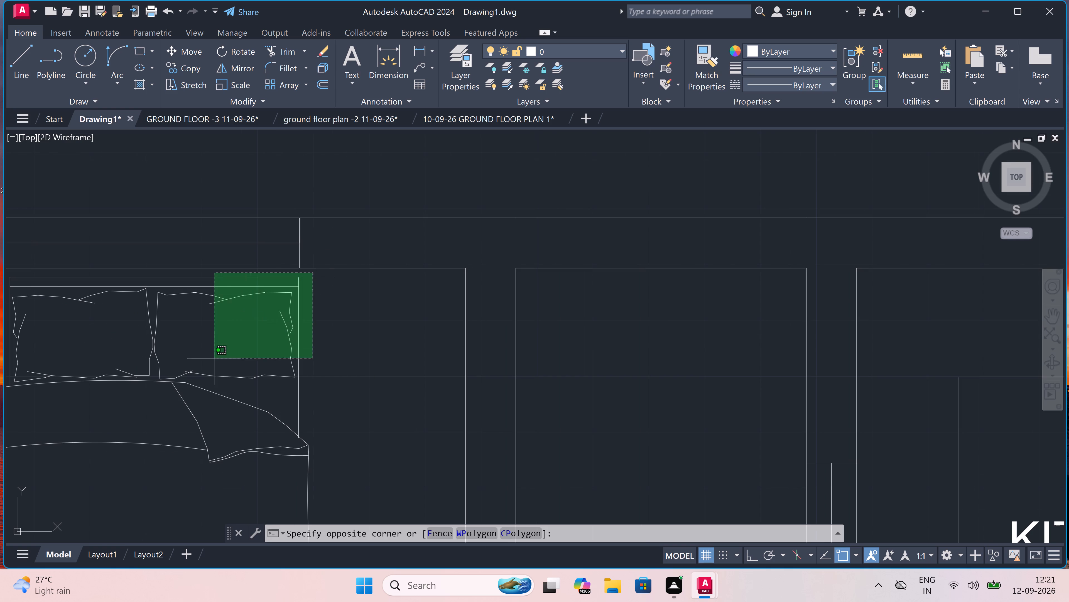
scroll(214, 358, "down", 1, "ctrl")
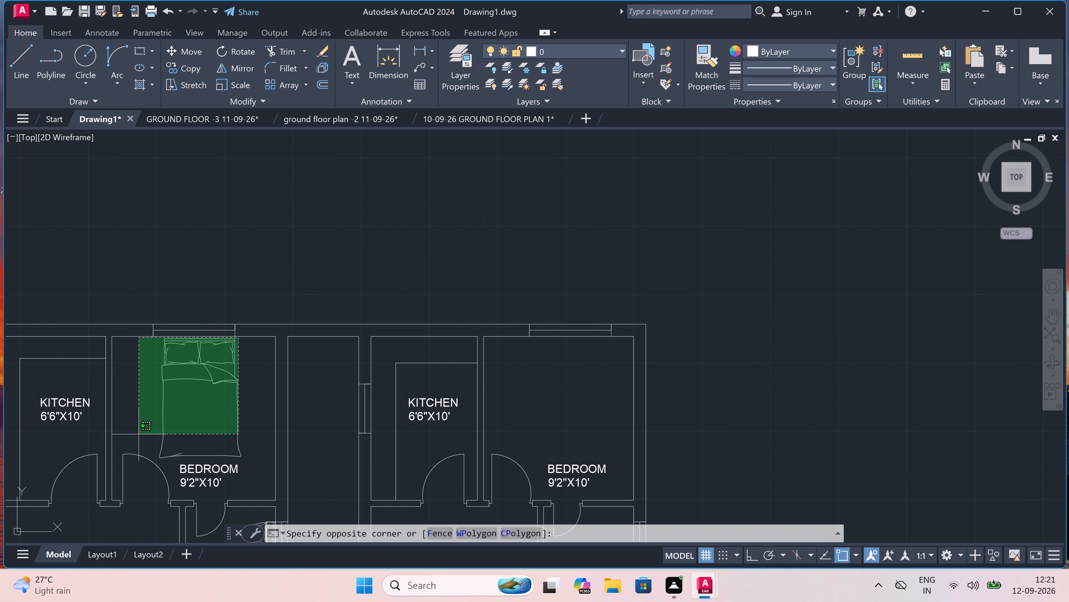
left_click(156, 458, "ctrl")
scroll(211, 227, "down", 4, "ctrl")
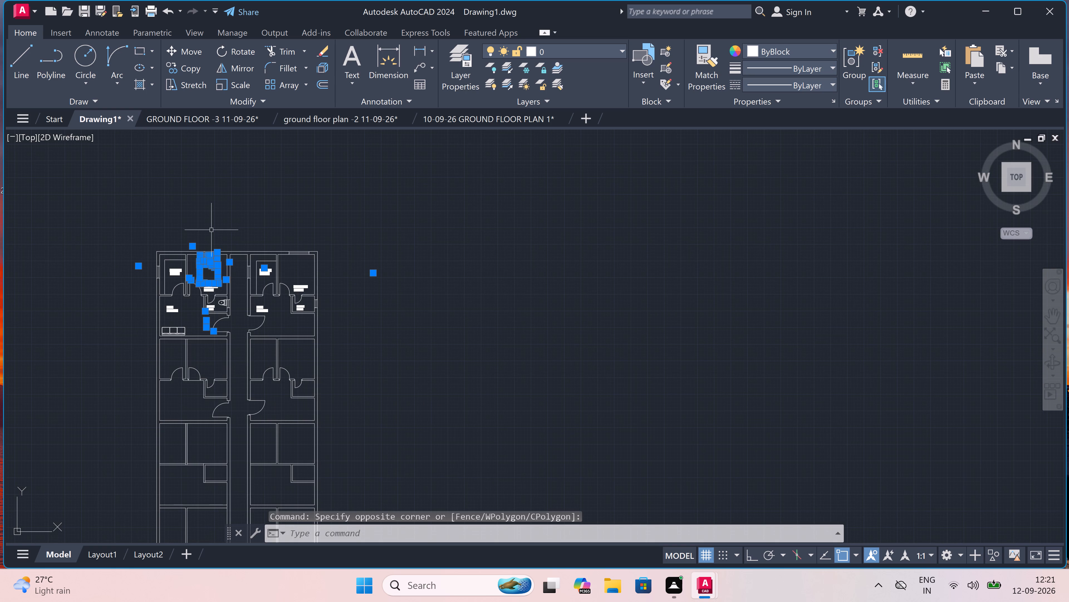
scroll(169, 359, "up", 3, "ctrl")
scroll(136, 259, "up", 2, "ctrl")
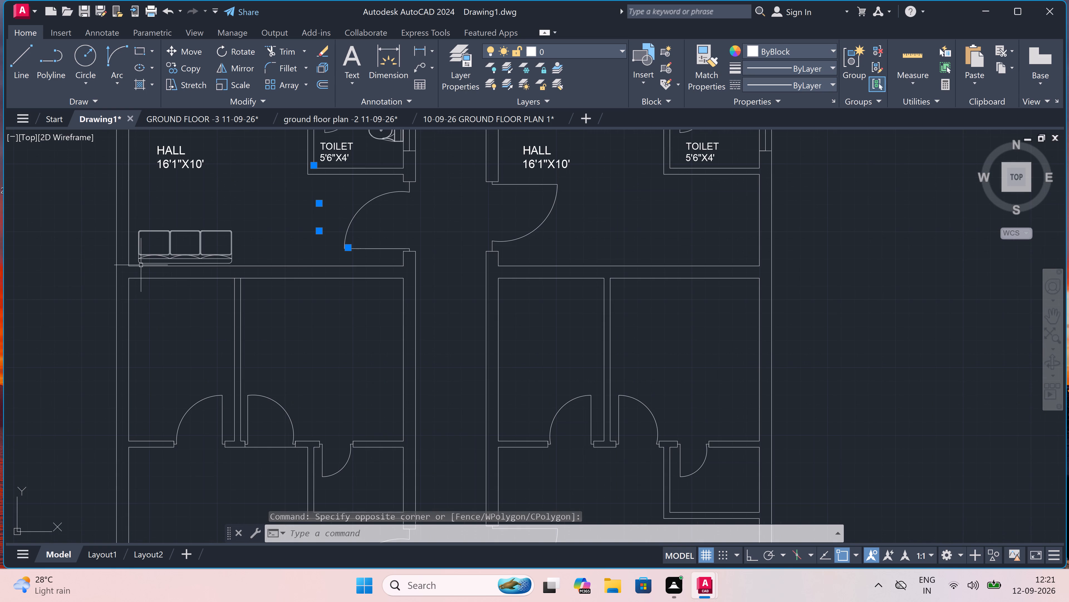
scroll(134, 258, "up", 1, "ctrl")
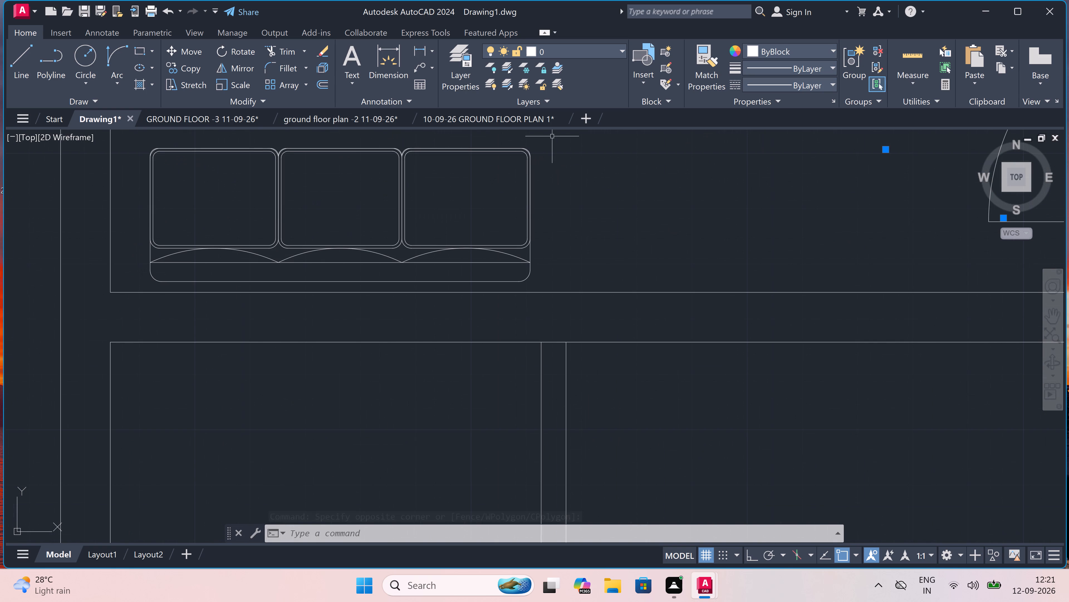
left_click_drag(550, 136, 528, 160, "ctrl")
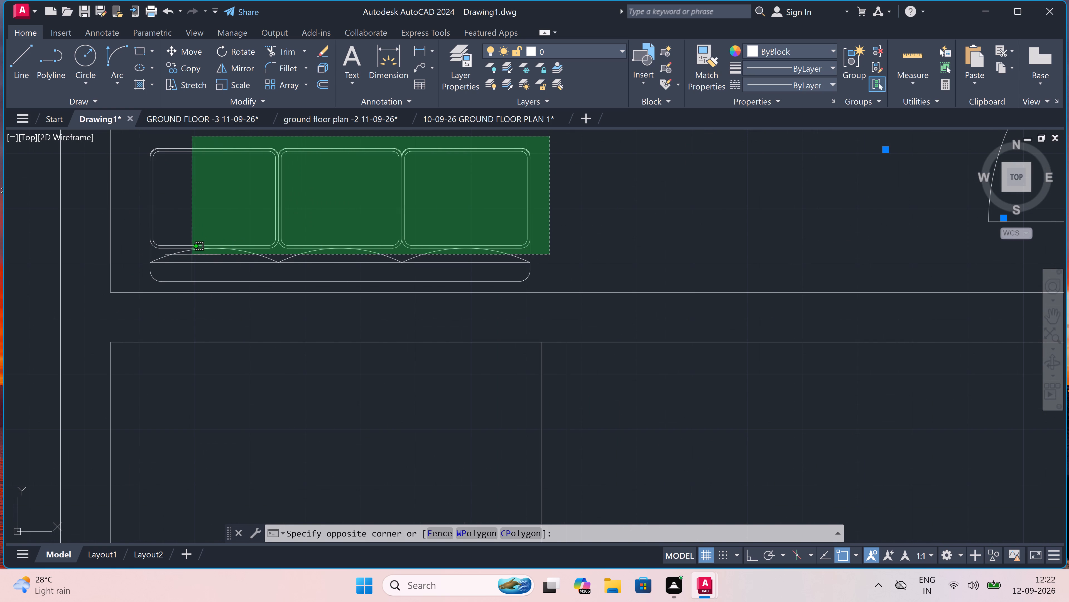
left_click(117, 284, "ctrl")
scroll(117, 284, "down", 6, "ctrl")
scroll(204, 218, "up", 3, "ctrl")
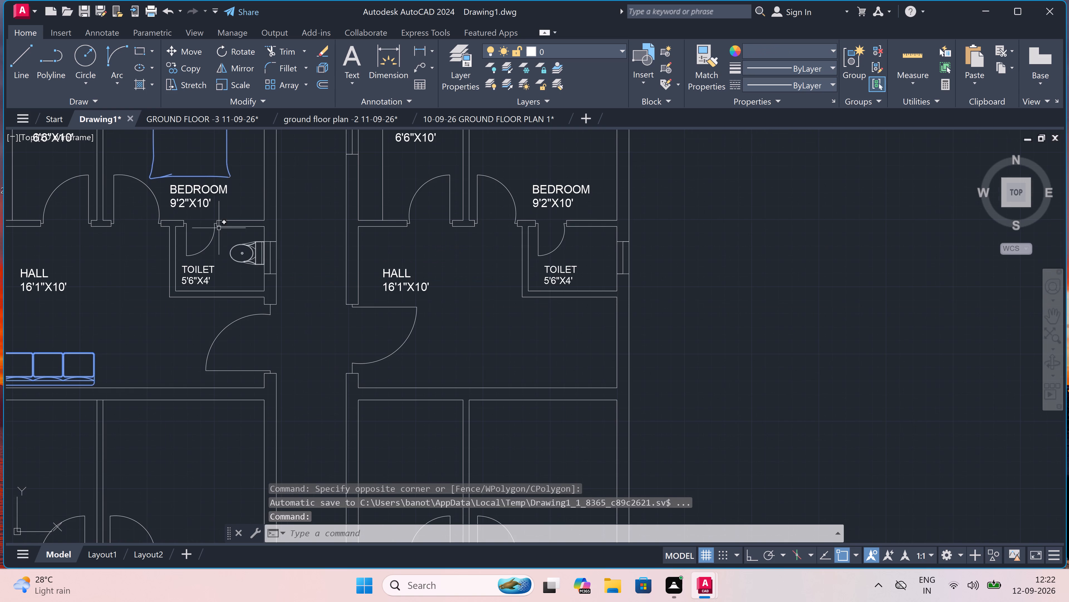
scroll(247, 247, "up", 4, "ctrl")
left_click_drag(257, 239, 251, 246, "ctrl")
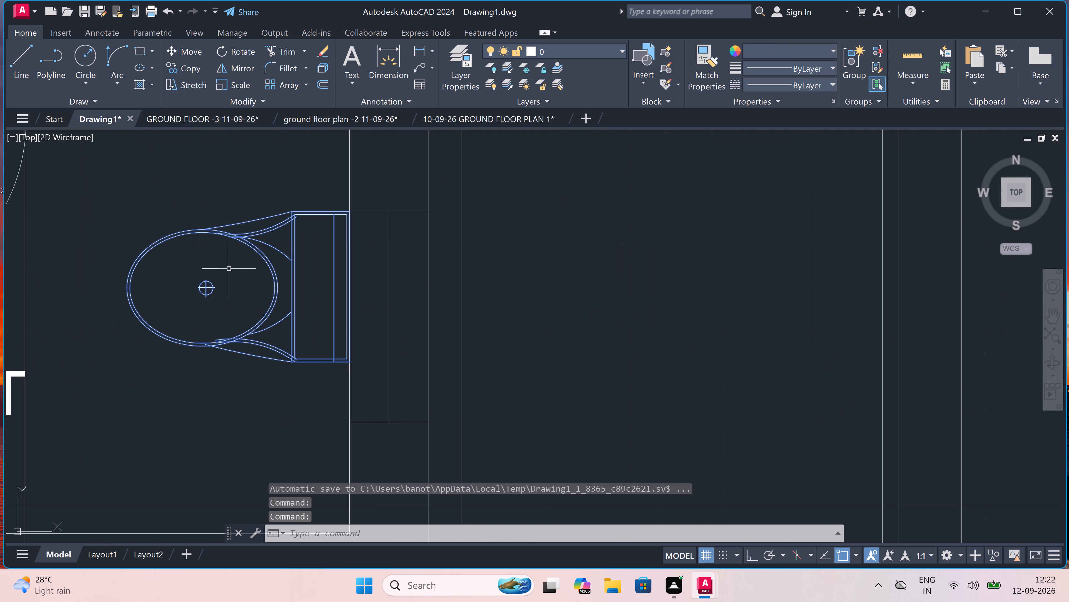
left_click(187, 65, "ctrl")
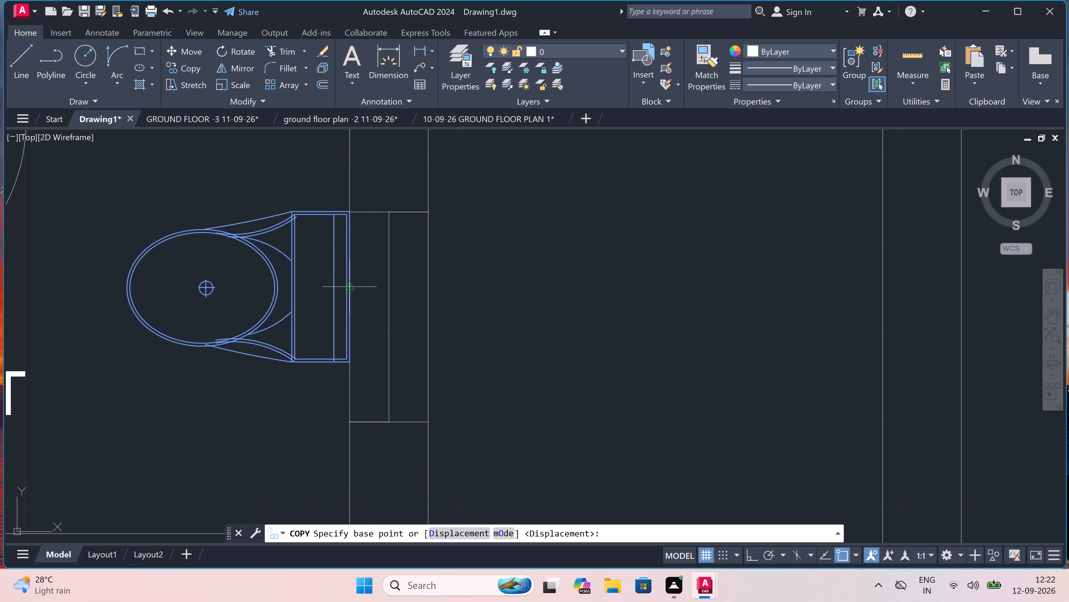
left_click_drag(349, 285, 337, 297, "ctrl")
scroll(279, 304, "down", 7, "ctrl")
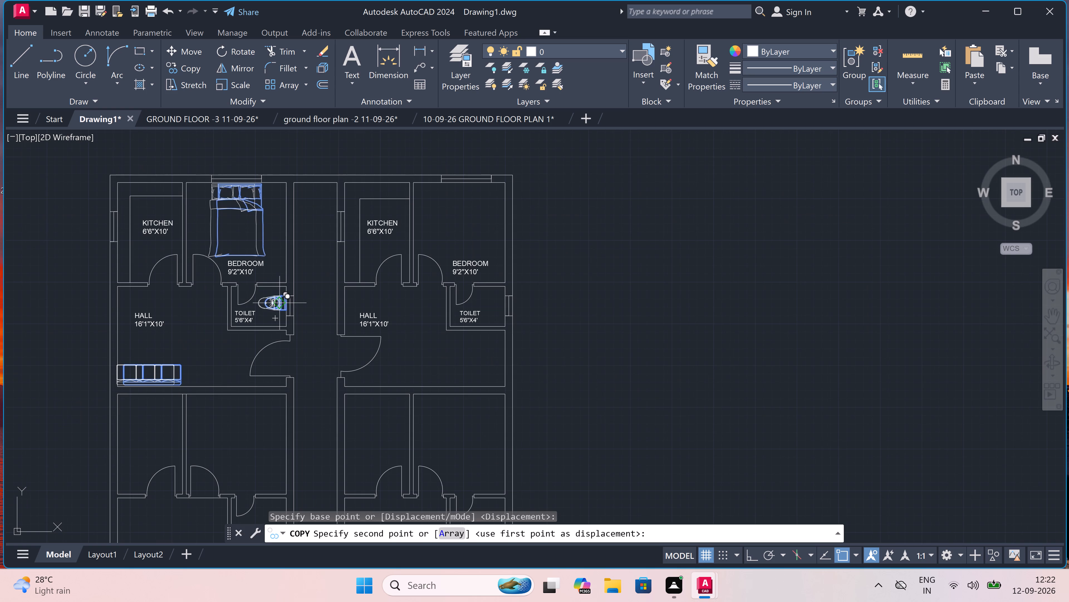
scroll(517, 303, "up", 3, "ctrl")
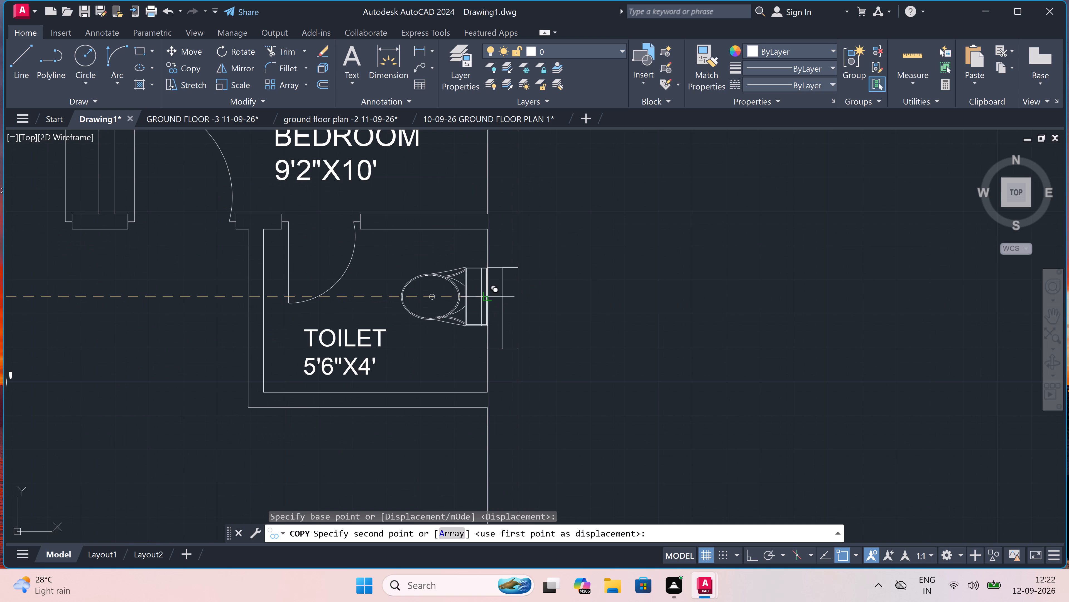
scroll(489, 298, "up", 3, "ctrl")
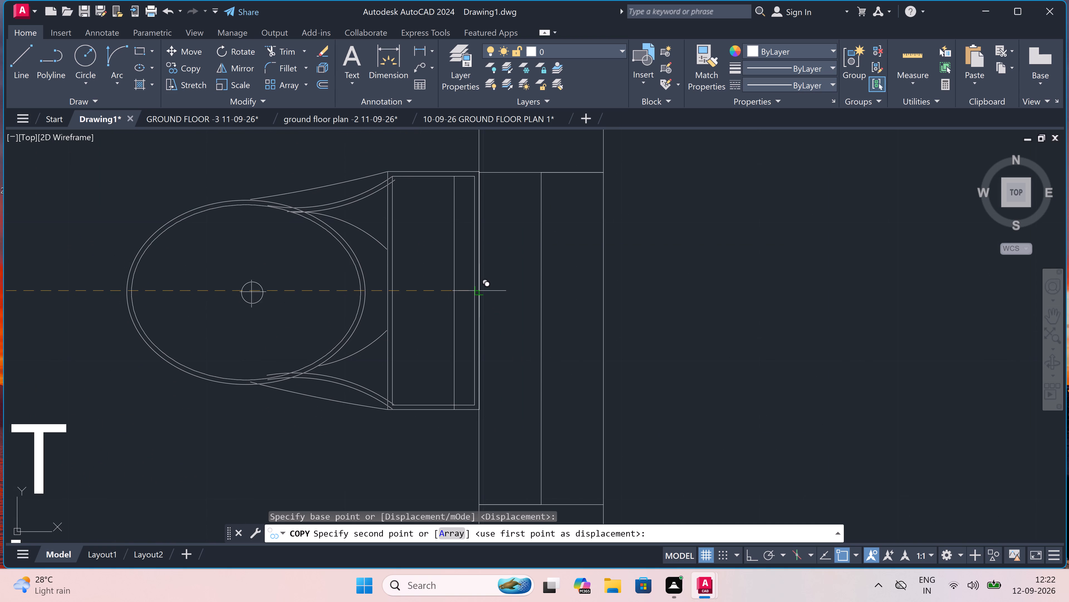
scroll(475, 292, "down", 4, "ctrl")
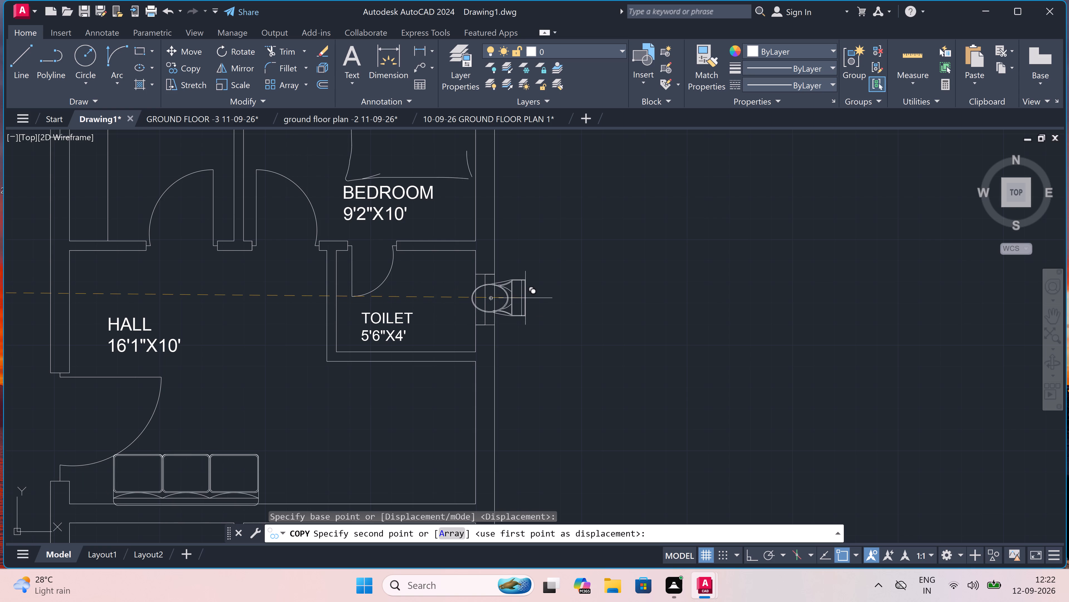
scroll(485, 287, "up", 4, "ctrl")
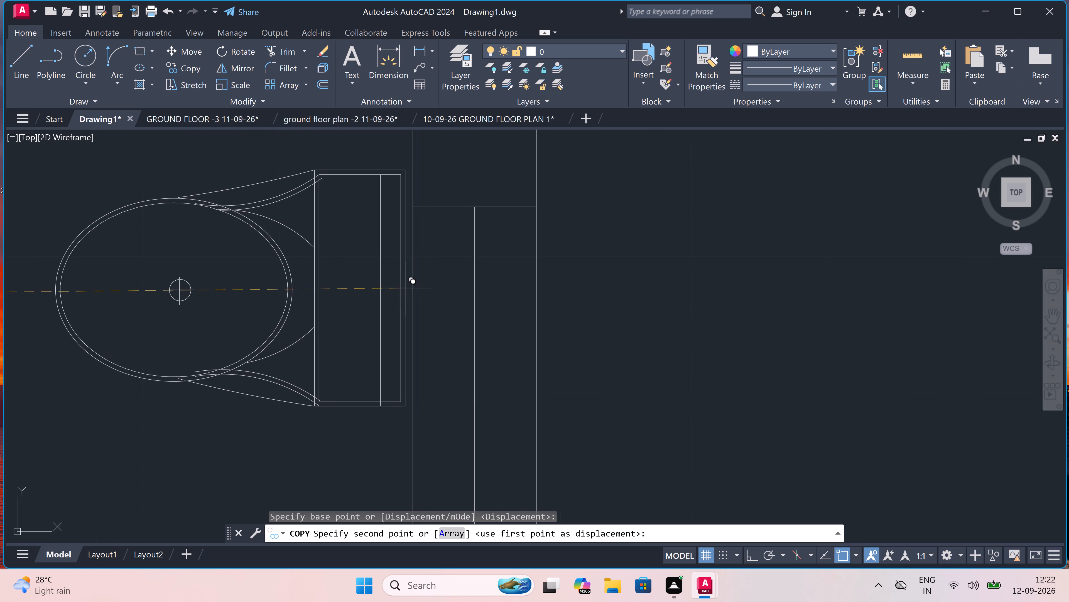
scroll(416, 286, "down", 4, "ctrl")
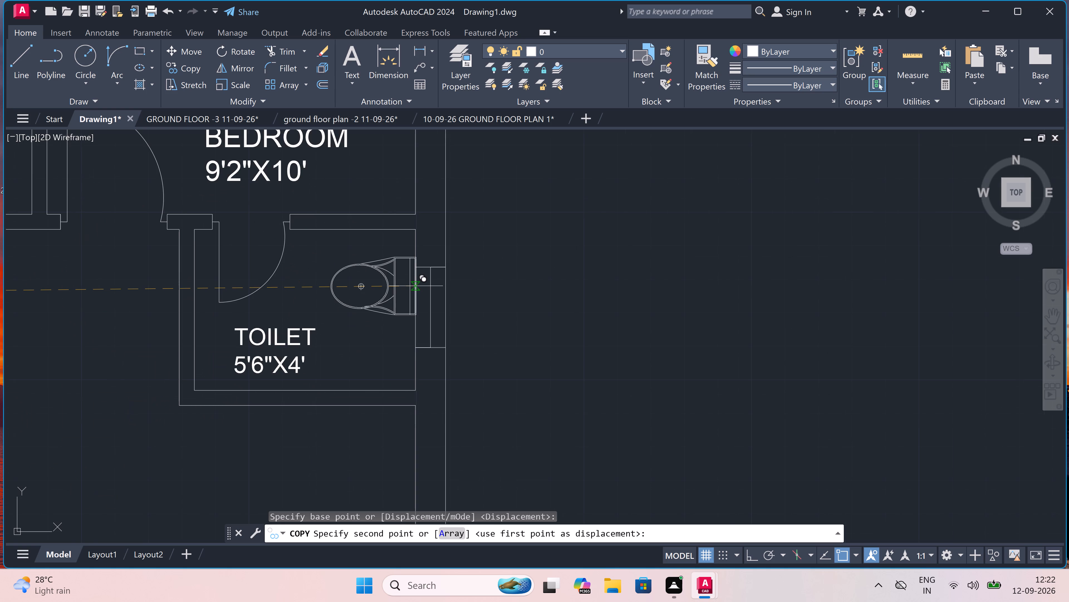
scroll(416, 286, "down", 1, "ctrl")
scroll(410, 287, "up", 4, "ctrl")
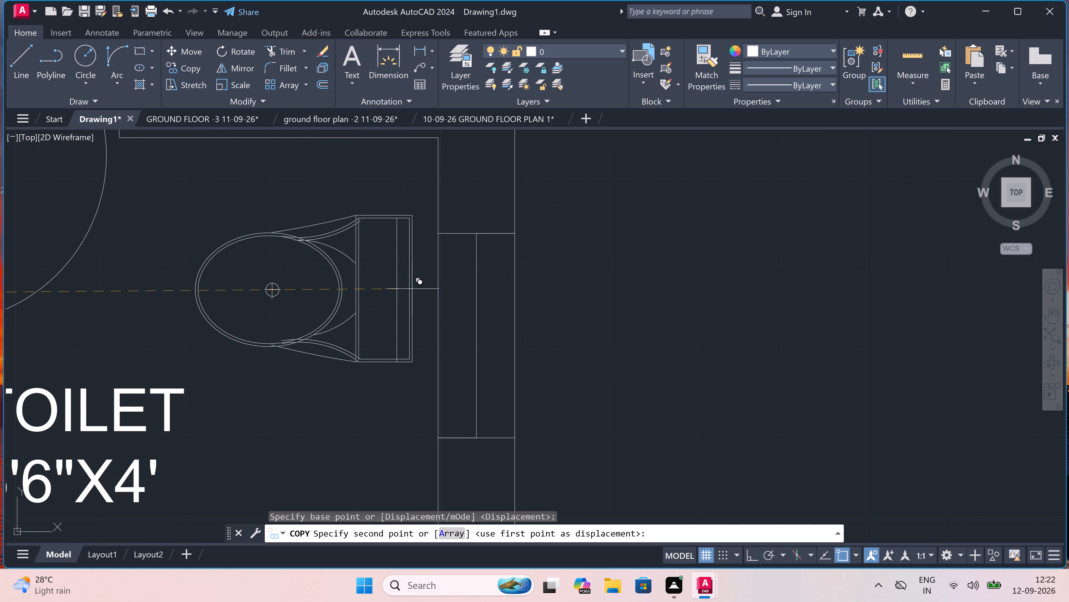
scroll(436, 286, "up", 2, "ctrl")
left_click(437, 286, "ctrl")
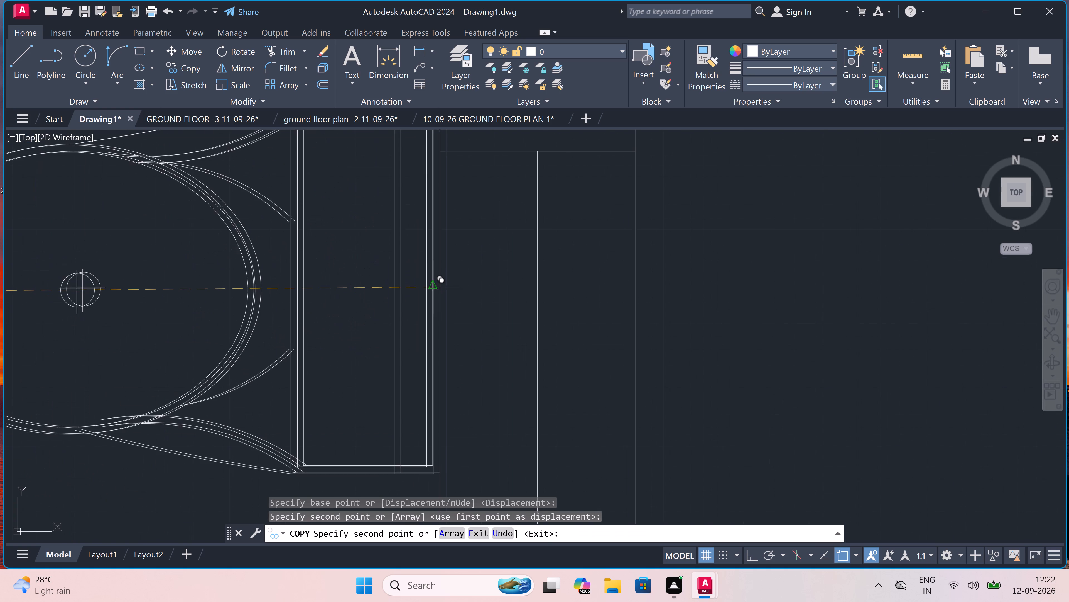
scroll(404, 286, "down", 2, "ctrl")
key("Escape")
scroll(404, 283, "down", 8, "ctrl")
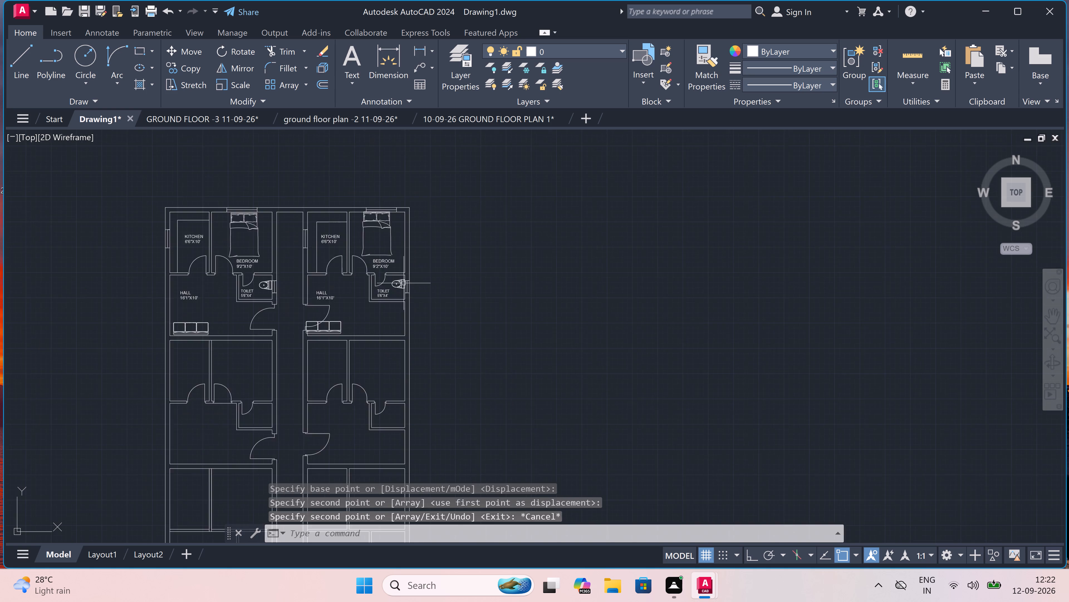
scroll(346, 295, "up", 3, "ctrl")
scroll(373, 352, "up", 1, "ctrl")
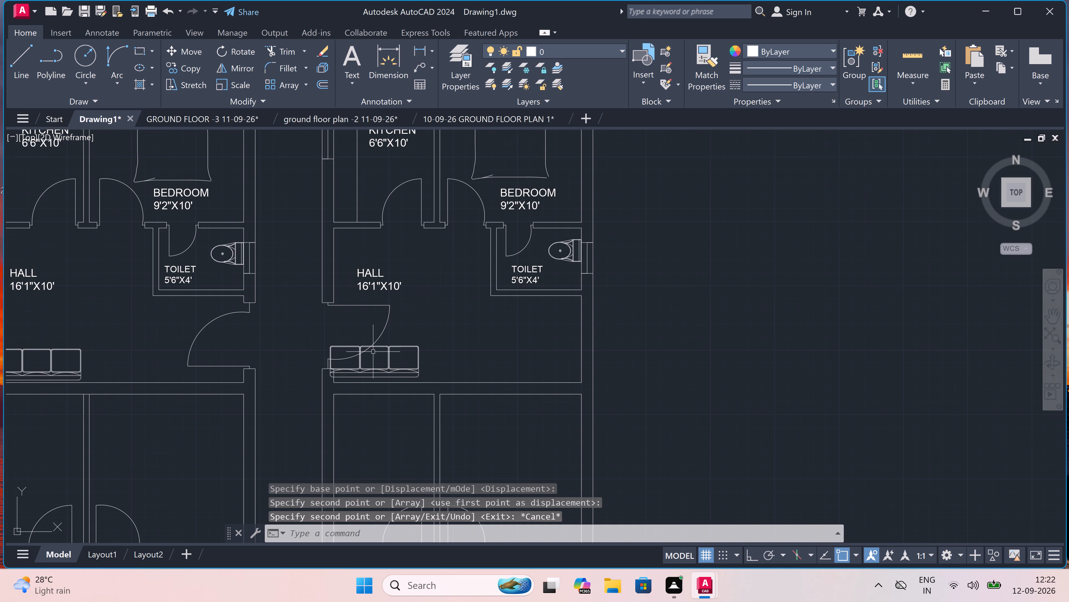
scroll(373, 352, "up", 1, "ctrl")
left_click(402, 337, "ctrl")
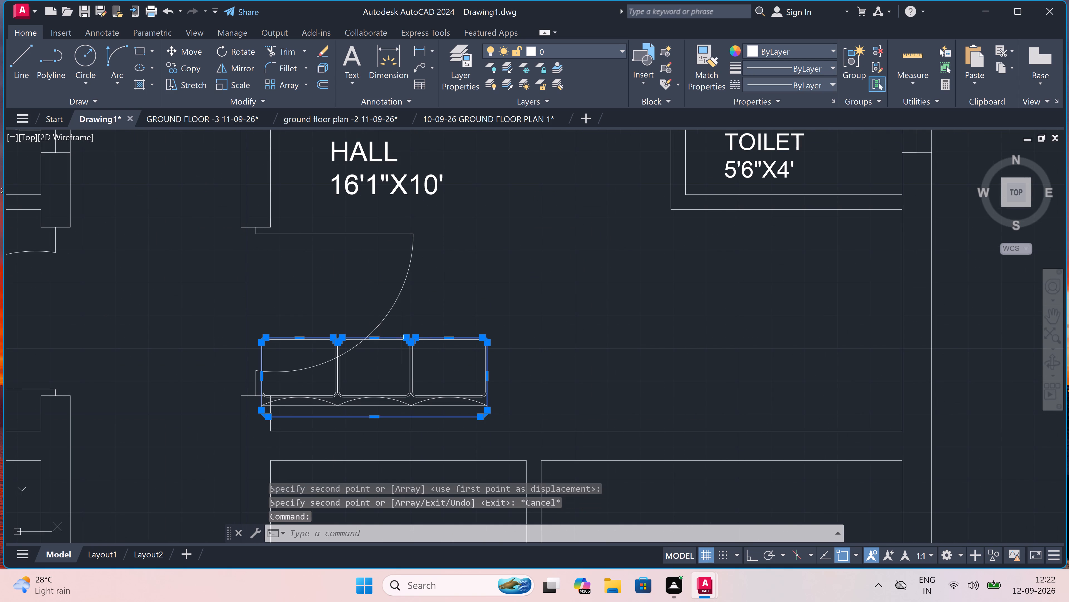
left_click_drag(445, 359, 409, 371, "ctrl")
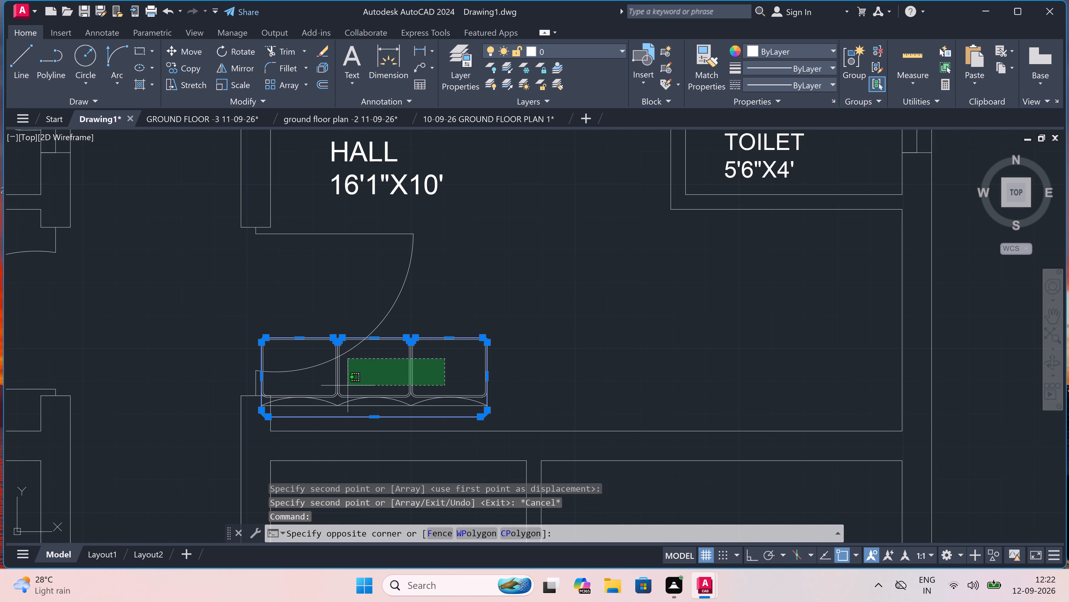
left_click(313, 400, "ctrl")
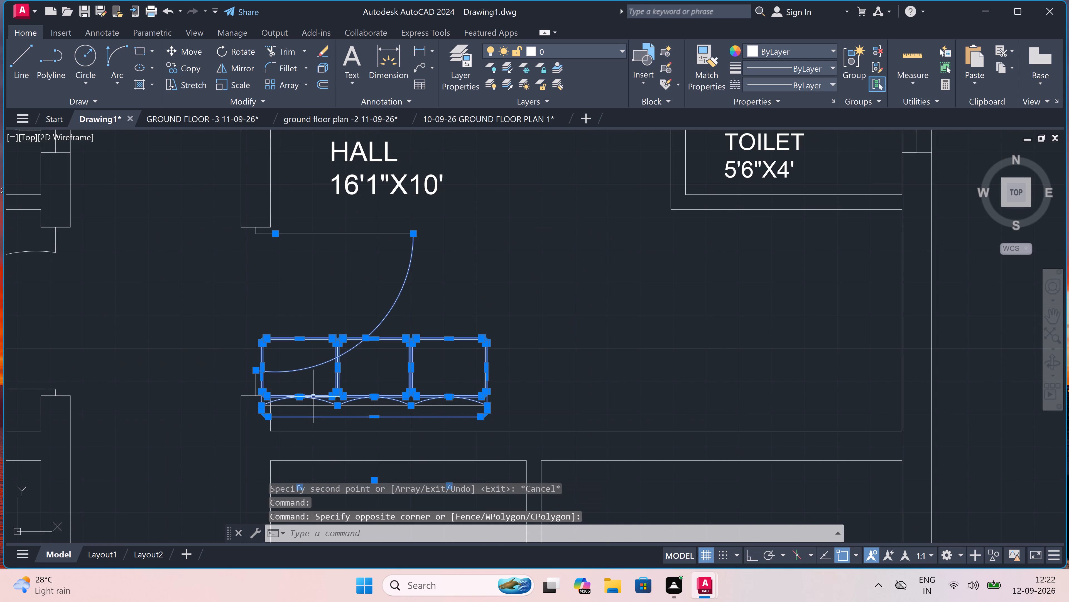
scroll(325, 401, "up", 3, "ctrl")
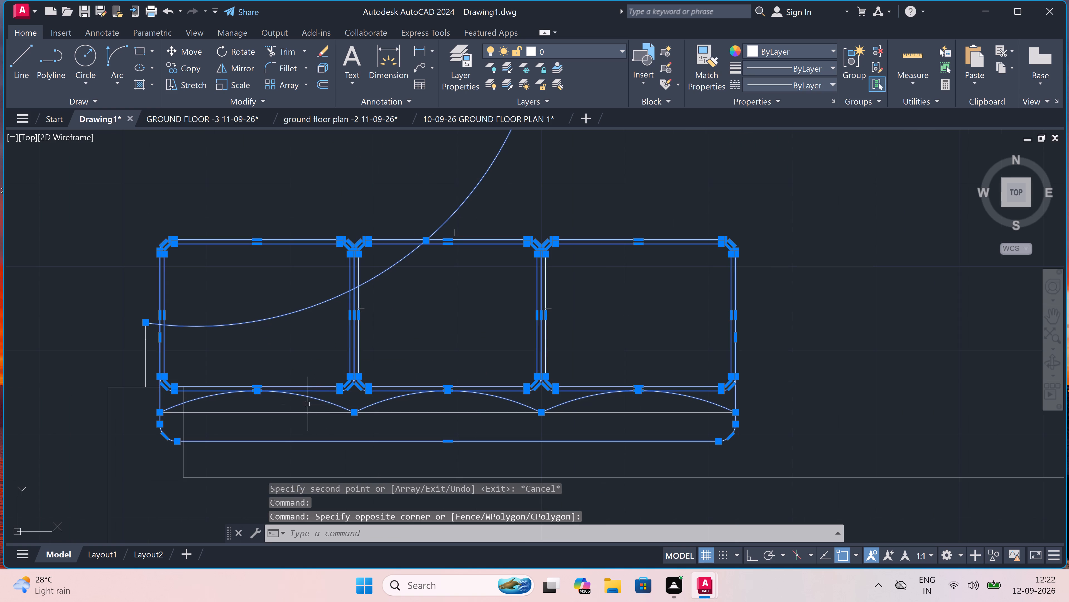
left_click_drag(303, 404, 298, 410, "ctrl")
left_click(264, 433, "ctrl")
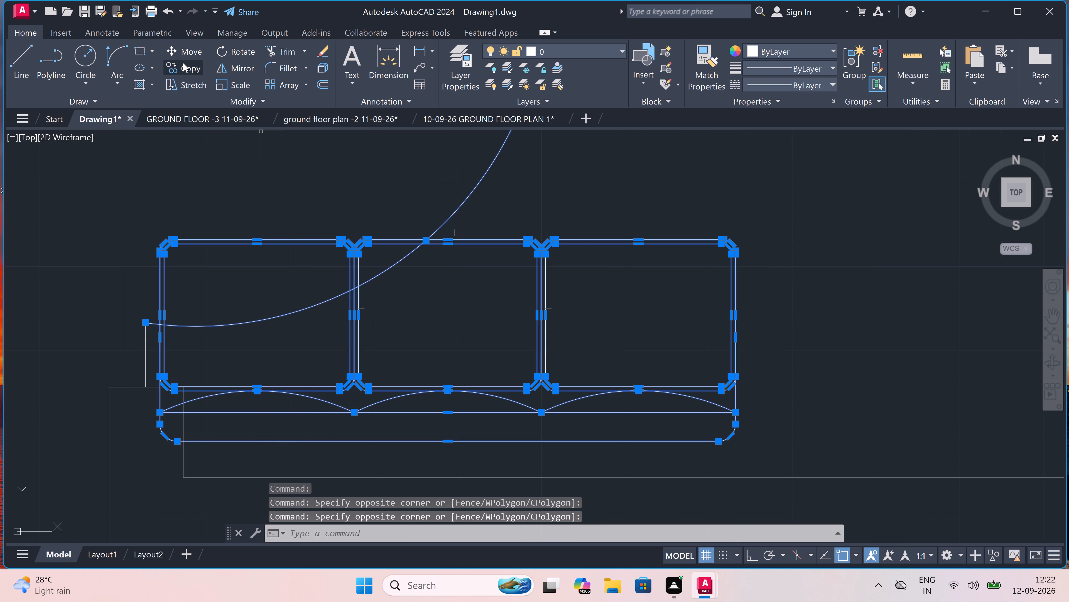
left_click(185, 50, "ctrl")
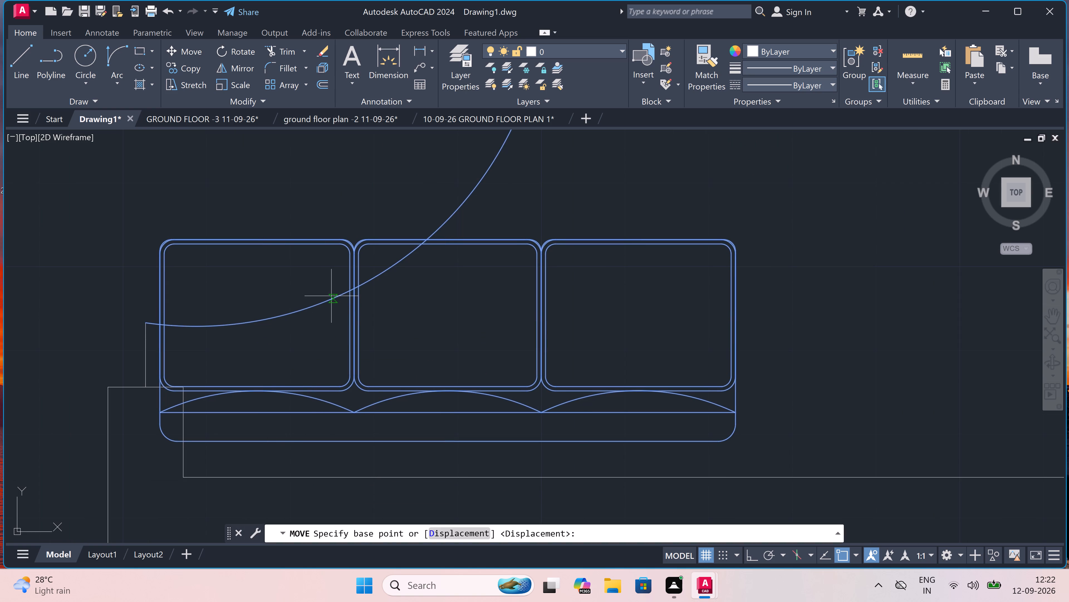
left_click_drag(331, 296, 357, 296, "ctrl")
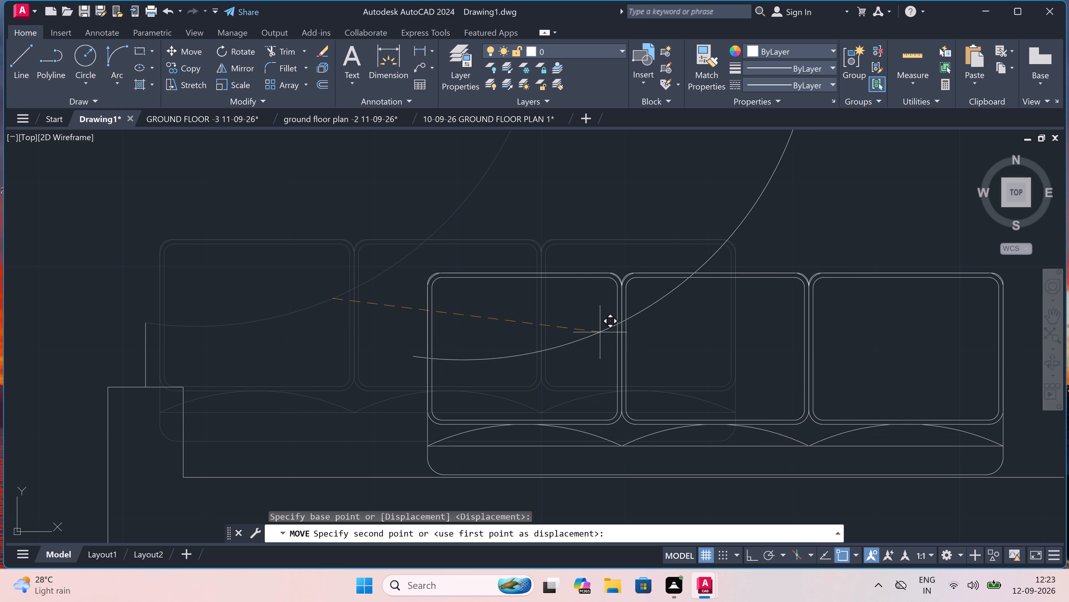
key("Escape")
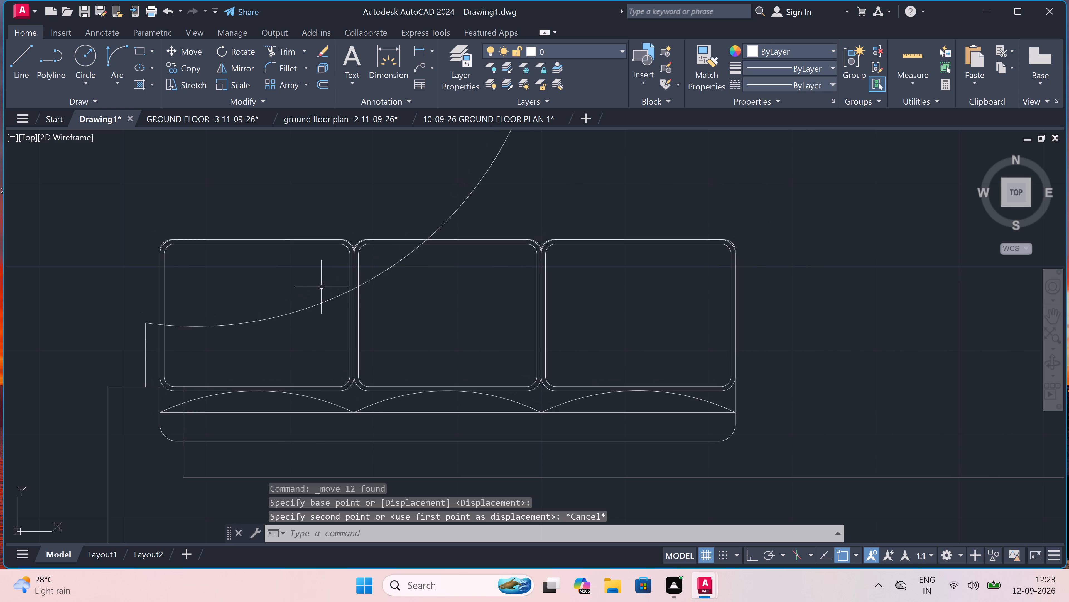
Move the top-right apartment's three-seat sofa, without the door arc, into the hall's lower-right corner, with its back near the bottom wall.
left_click_drag(578, 237, 565, 247, "ctrl")
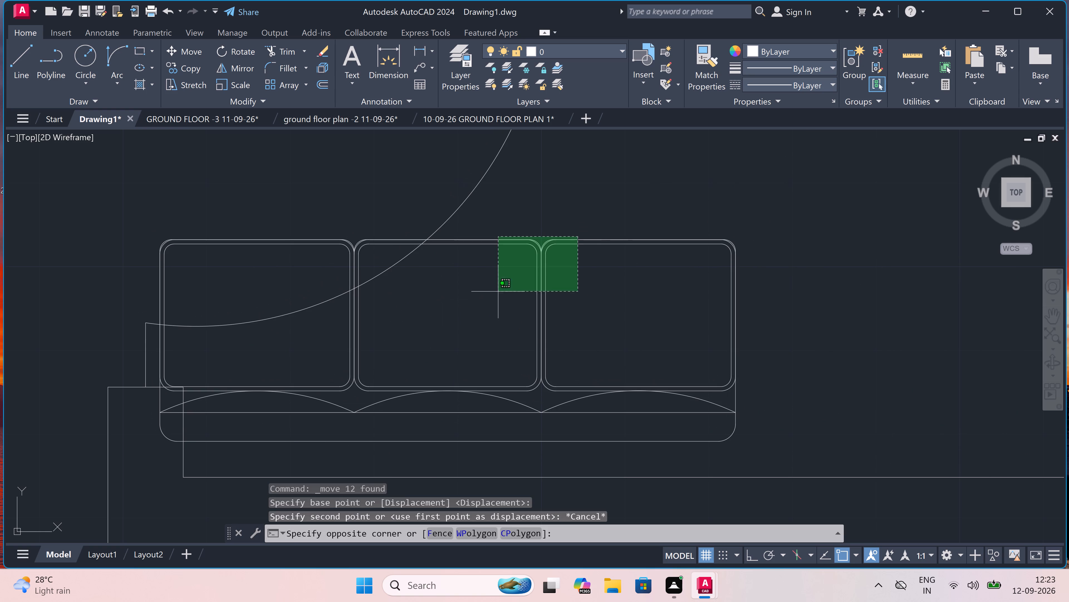
left_click(459, 343, "ctrl")
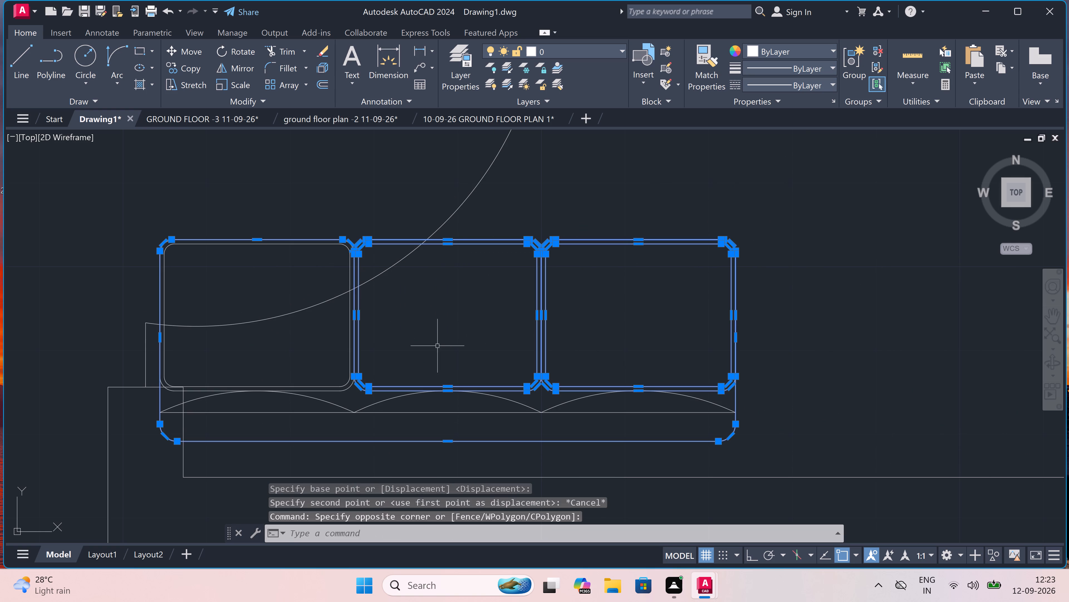
double_click(303, 243, "ctrl")
scroll(302, 243, "down", 2, "ctrl")
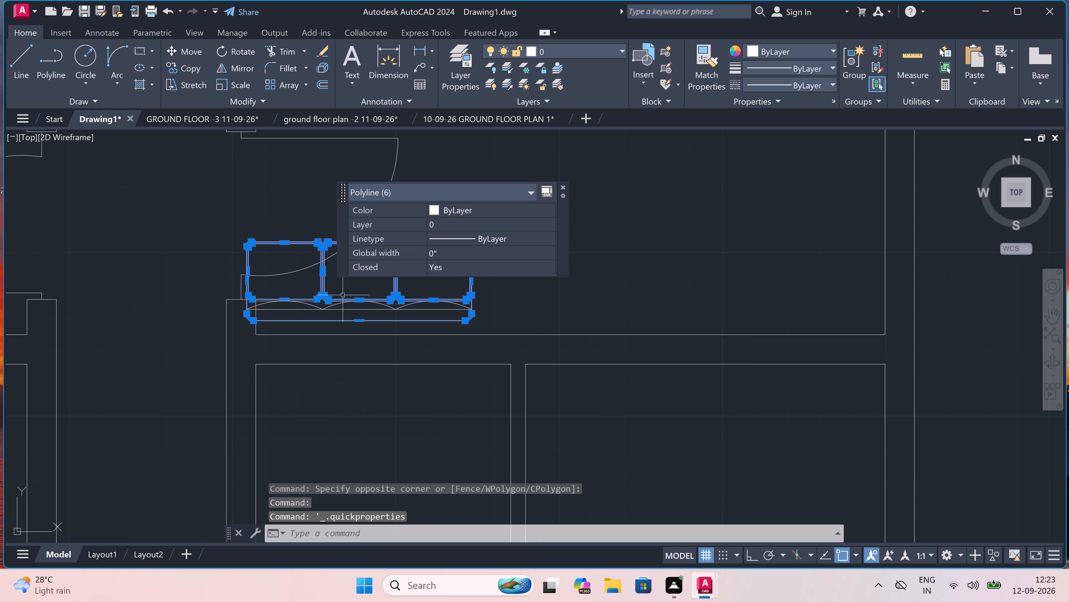
scroll(344, 307, "up", 4, "ctrl")
left_click(313, 275, "ctrl")
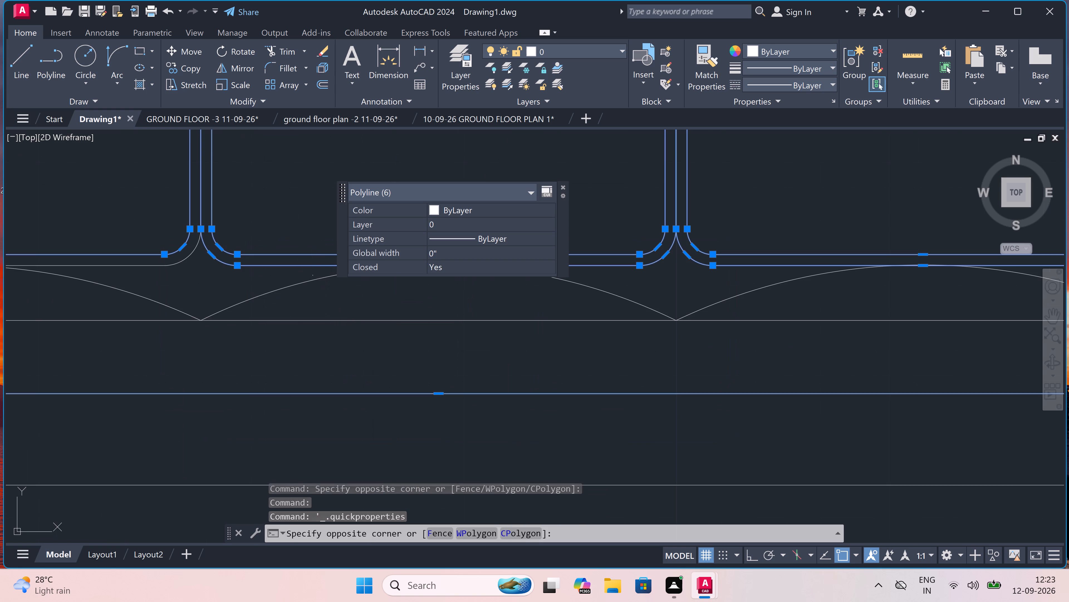
left_click(309, 283, "ctrl")
left_click(306, 318, "ctrl")
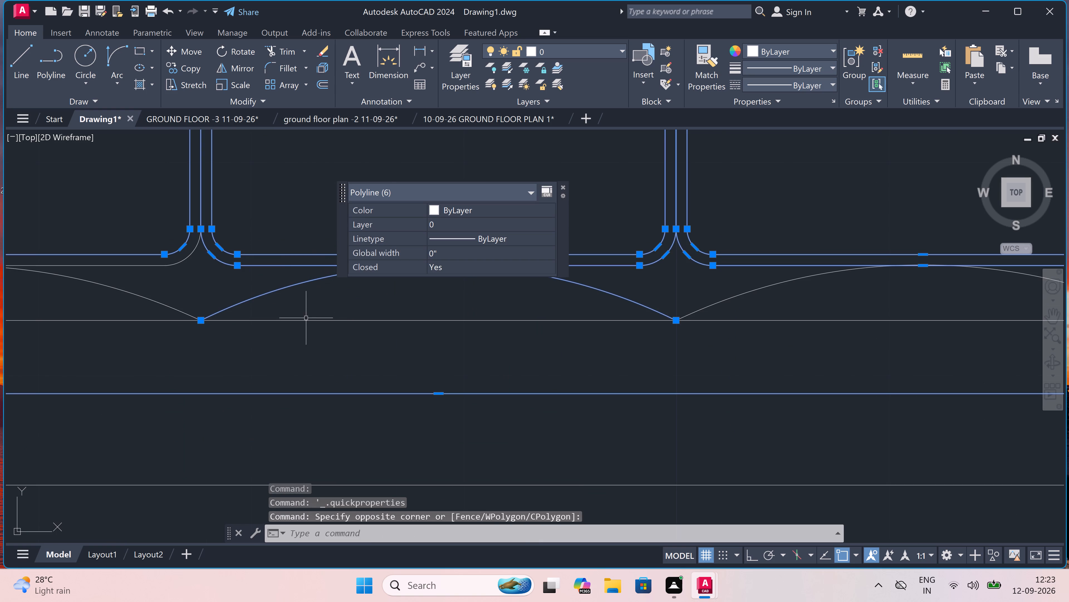
left_click(295, 322, "ctrl")
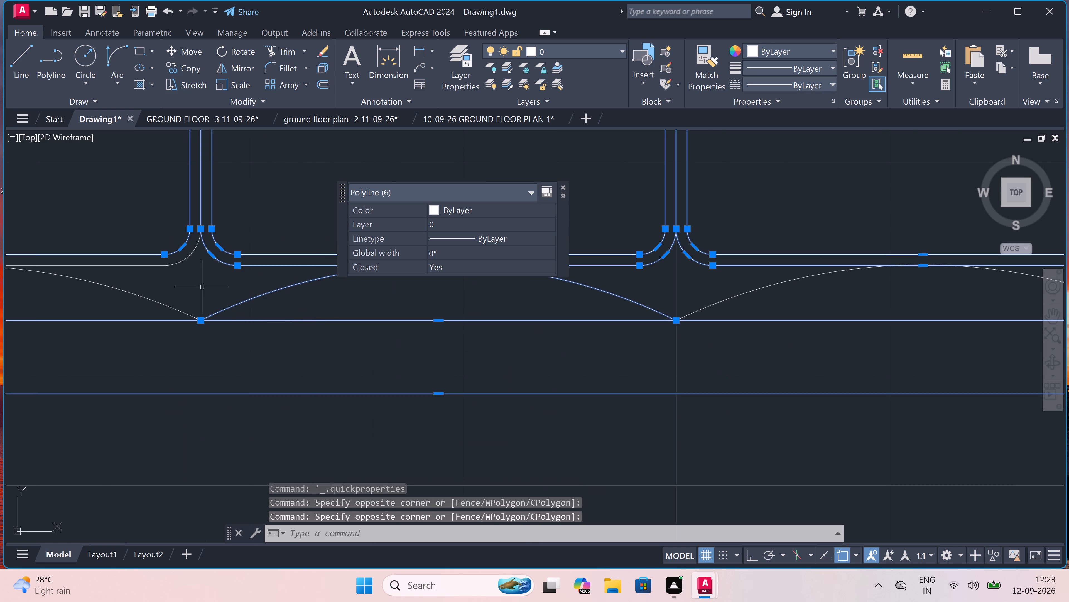
left_click(198, 286, "ctrl")
left_click(128, 308, "ctrl")
scroll(127, 307, "down", 4, "ctrl")
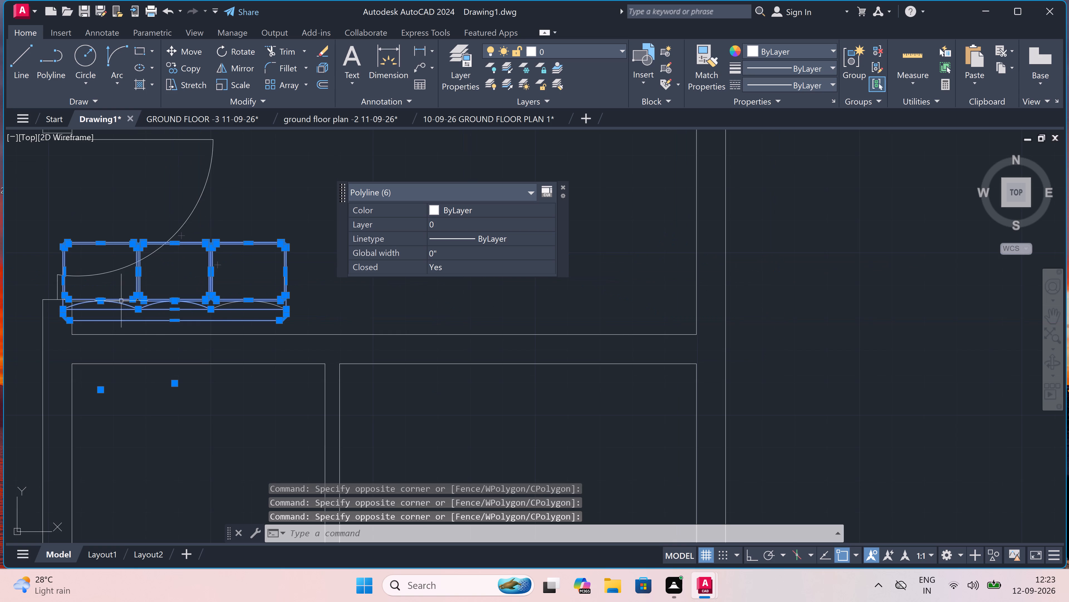
scroll(116, 298, "up", 4, "ctrl")
scroll(131, 329, "up", 4, "ctrl")
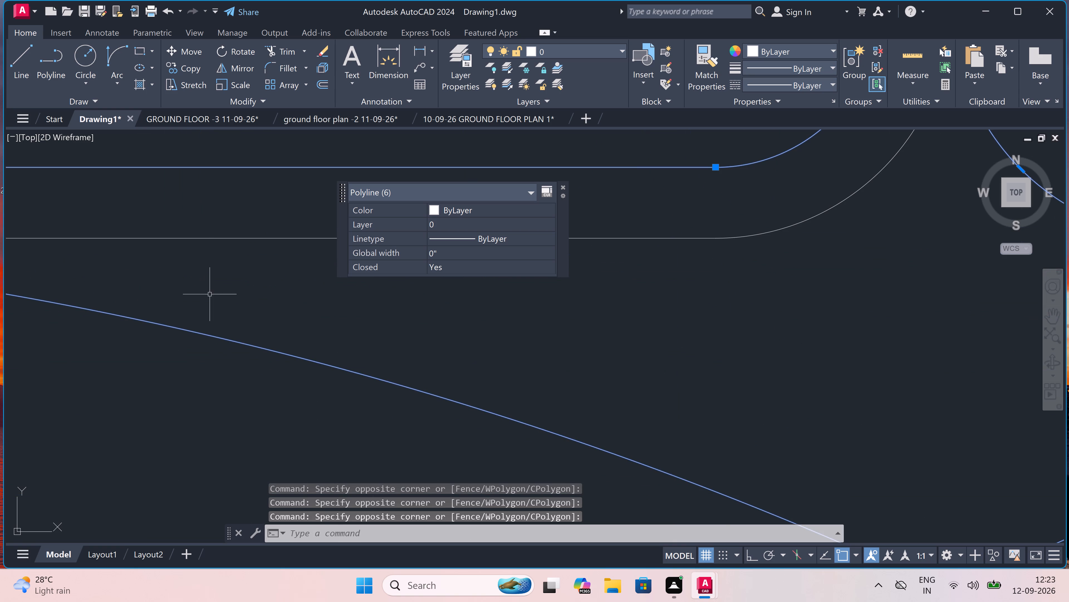
left_click(208, 233, "ctrl")
left_click(176, 271, "ctrl")
scroll(176, 271, "down", 5, "ctrl")
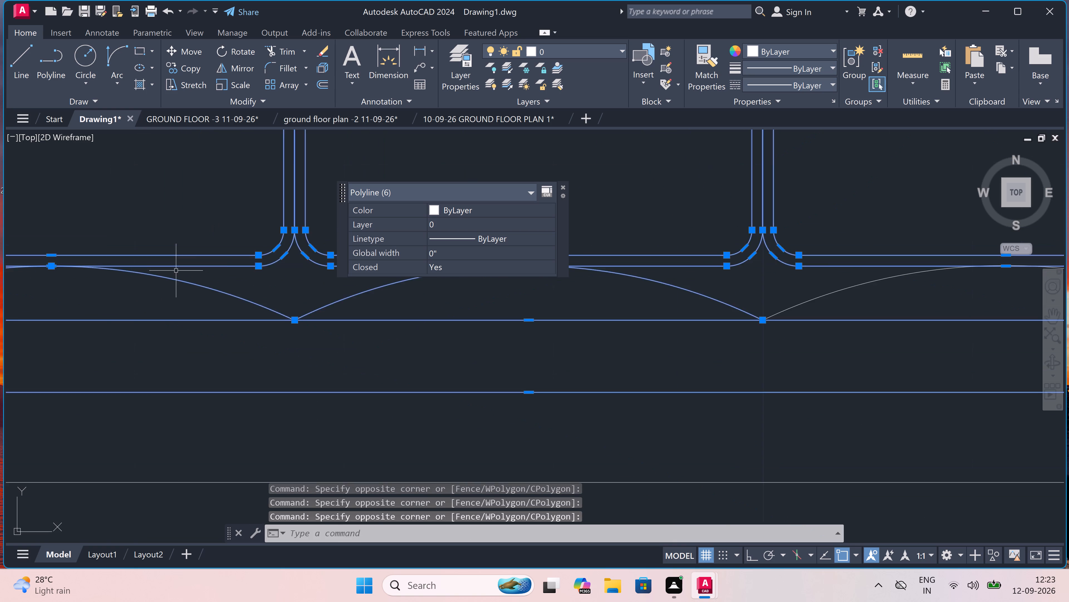
scroll(176, 271, "down", 3, "ctrl")
scroll(292, 254, "up", 4, "ctrl")
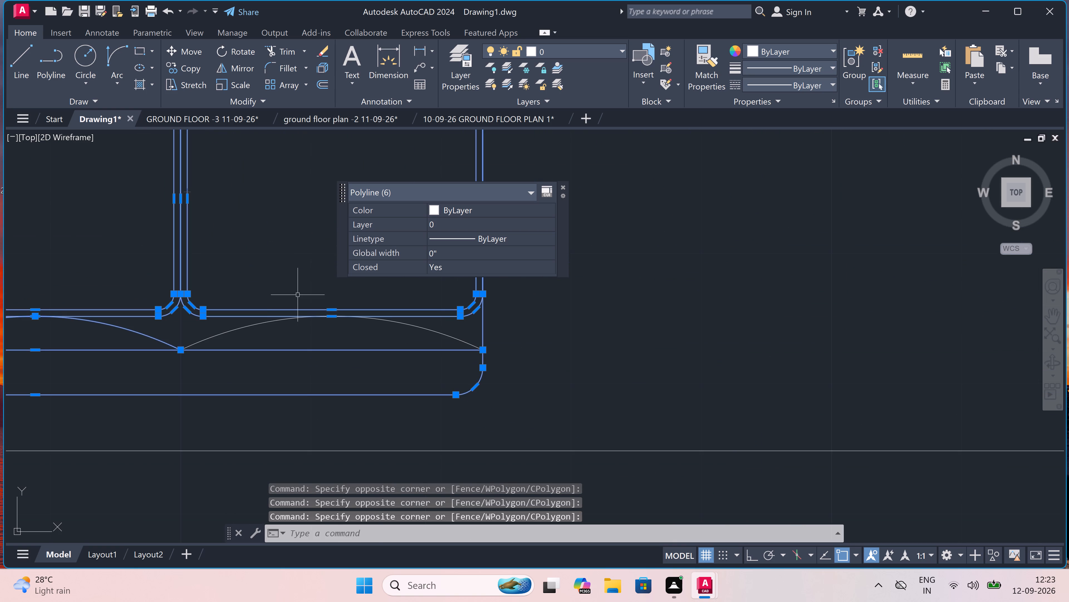
left_click(264, 324, "ctrl")
scroll(264, 324, "down", 4, "ctrl")
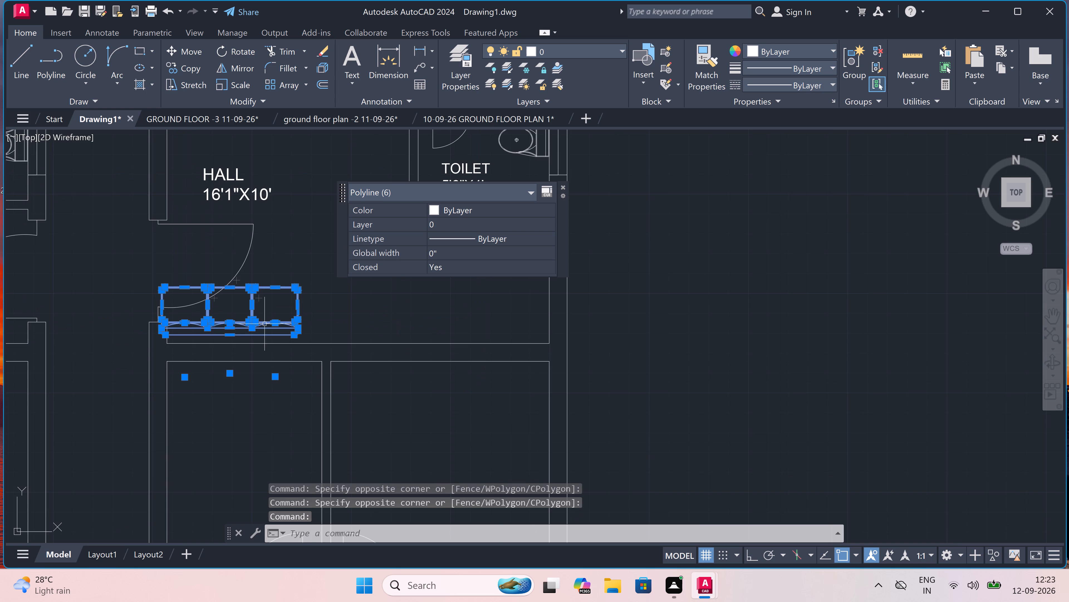
left_click(175, 49, "ctrl")
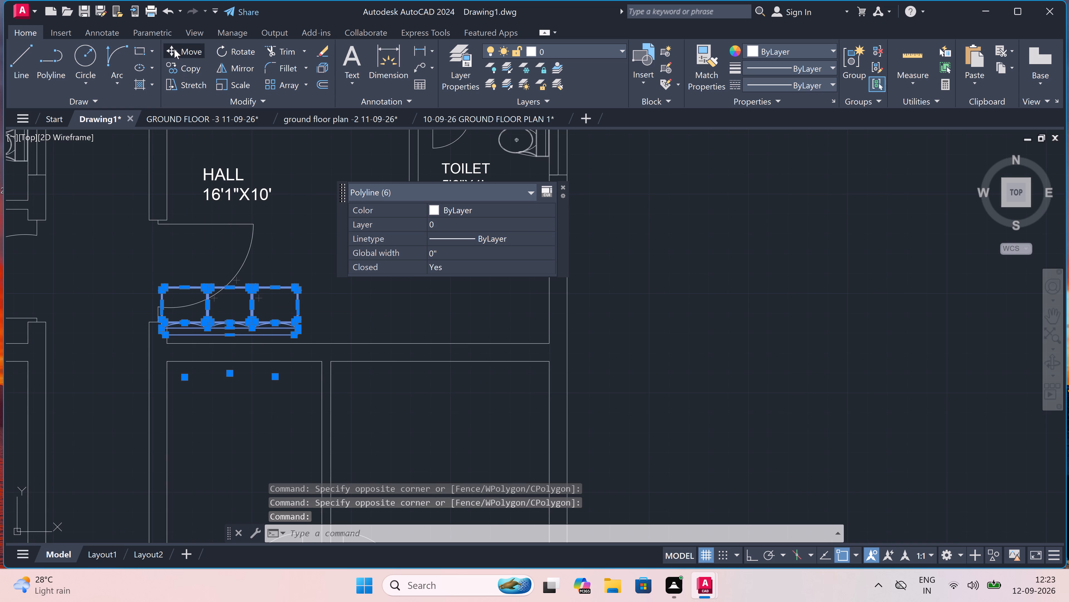
left_click_drag(196, 312, 202, 316, "ctrl")
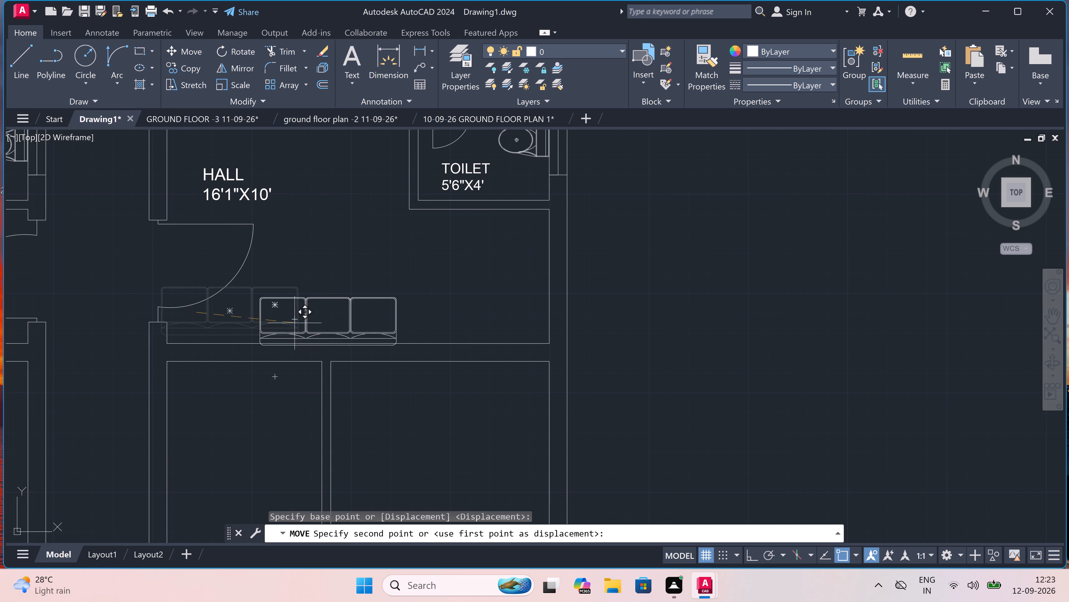
scroll(250, 315, "up", 3, "ctrl")
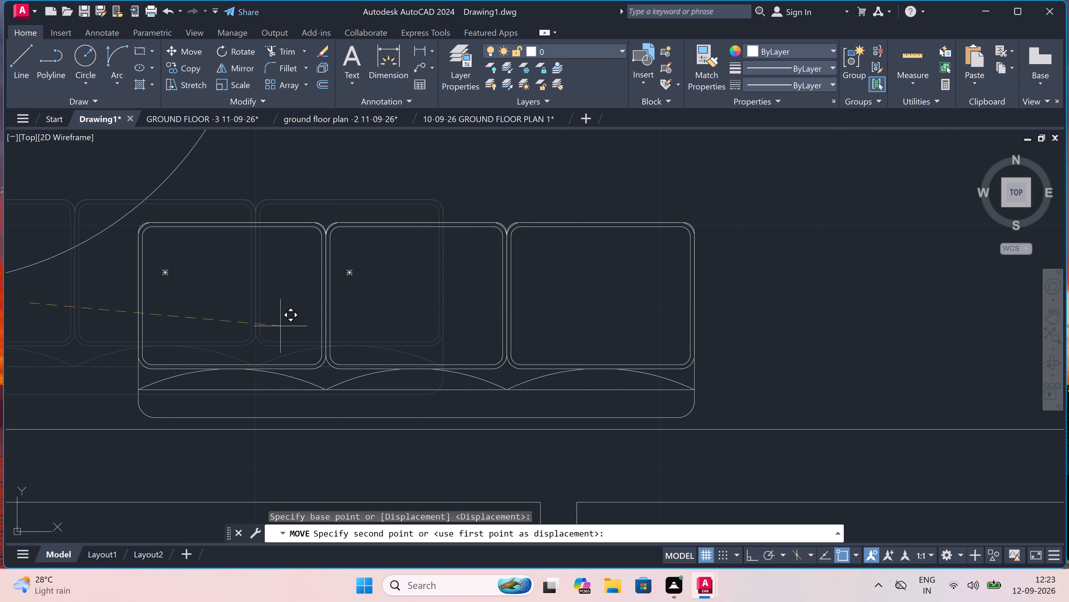
scroll(292, 342, "down", 4, "ctrl")
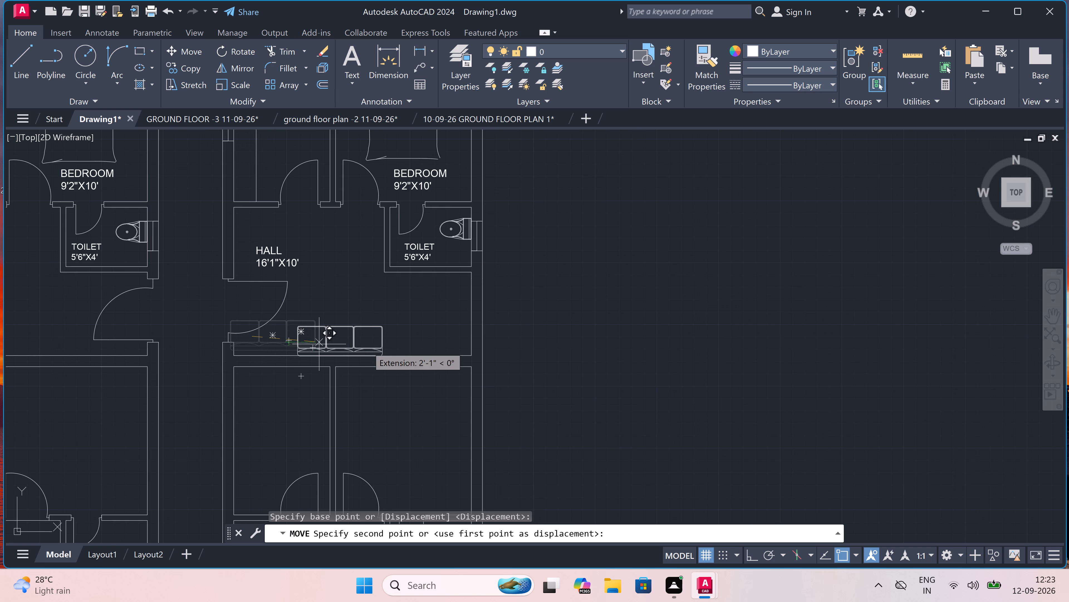
scroll(396, 346, "up", 3, "ctrl")
scroll(396, 346, "down", 1, "ctrl")
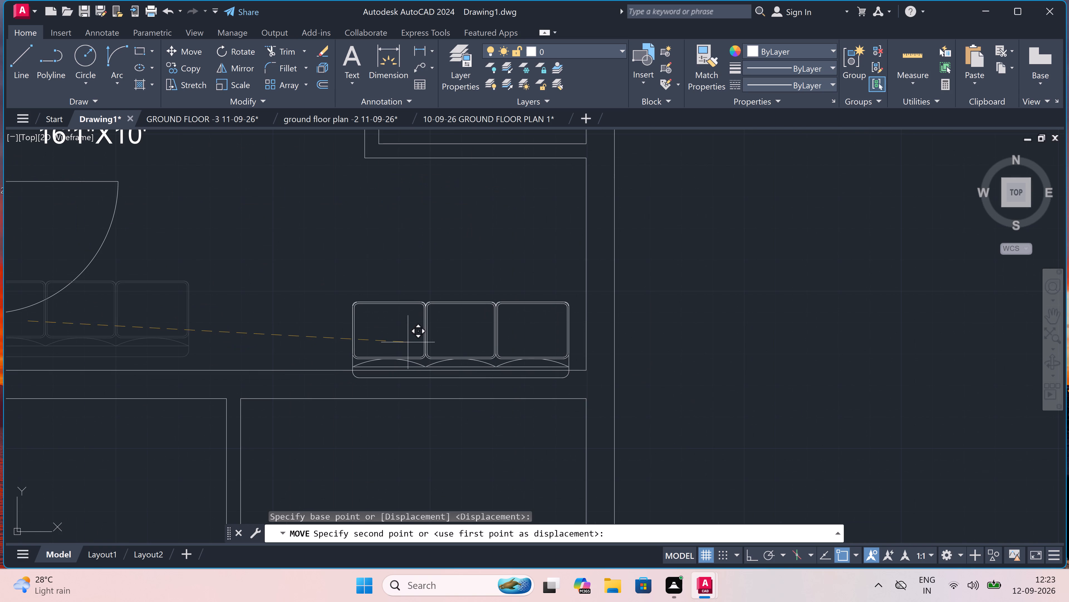
scroll(418, 336, "up", 2, "ctrl")
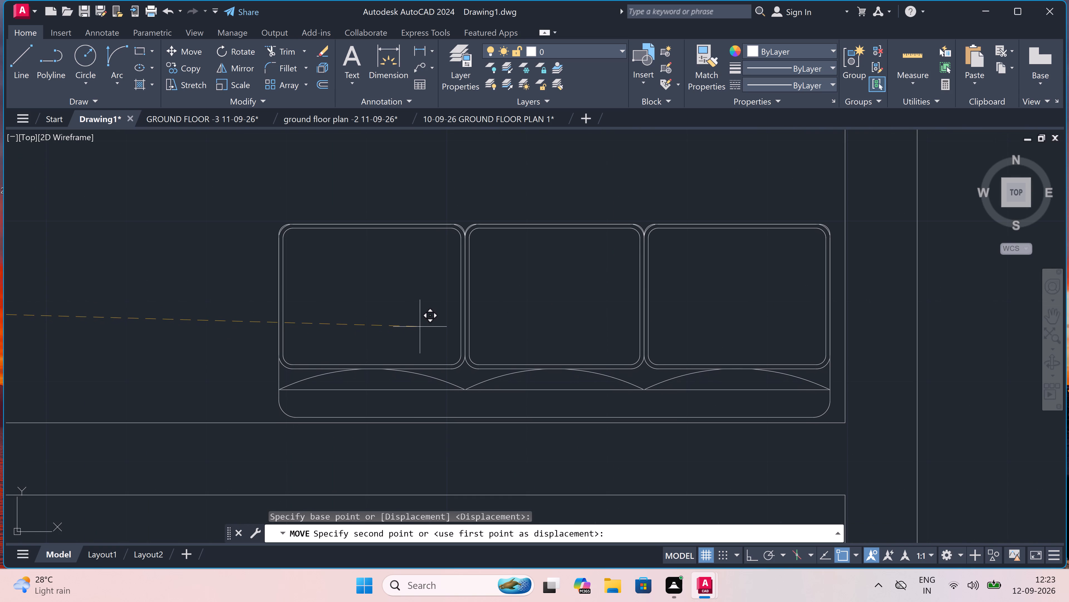
left_click(420, 327, "ctrl")
scroll(344, 281, "down", 6, "ctrl")
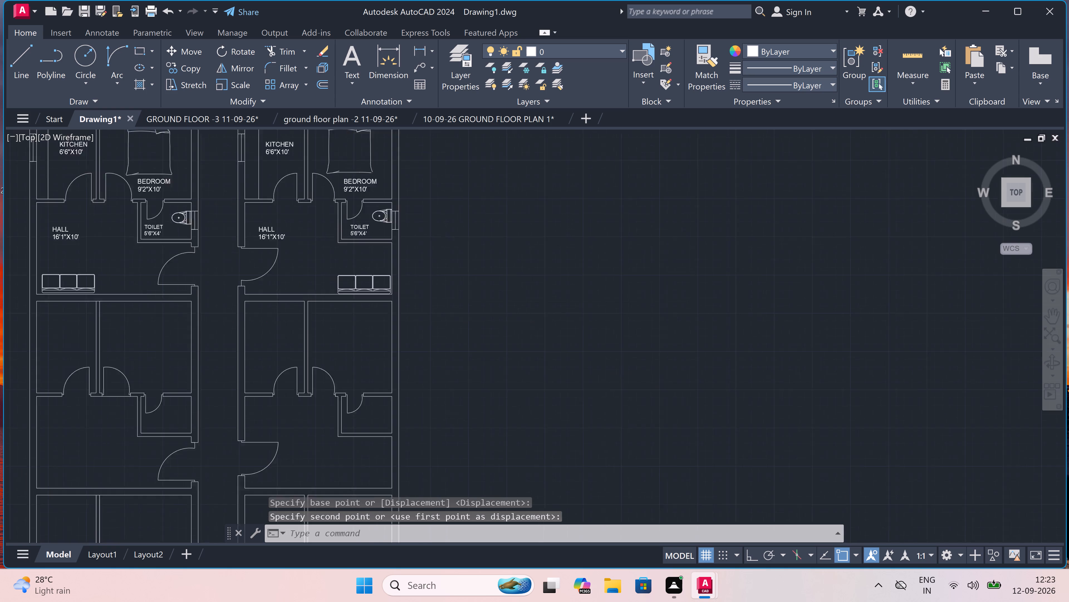
Select the two kitchen counter lines in the top-left apartment's 6'6"X10' kitchen.
scroll(137, 235, "up", 2, "ctrl")
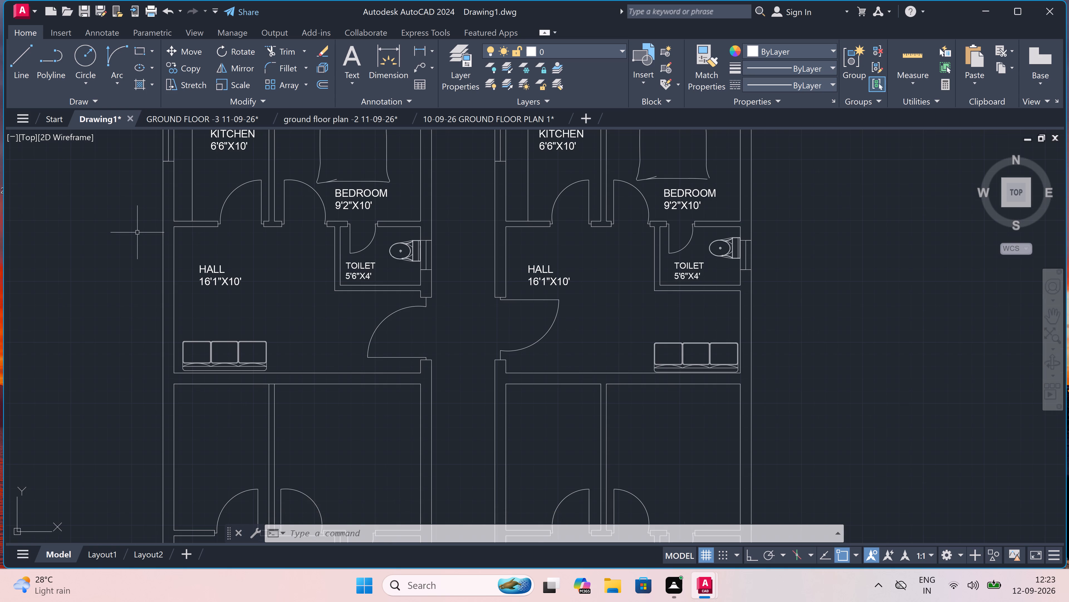
scroll(185, 234, "up", 3, "ctrl")
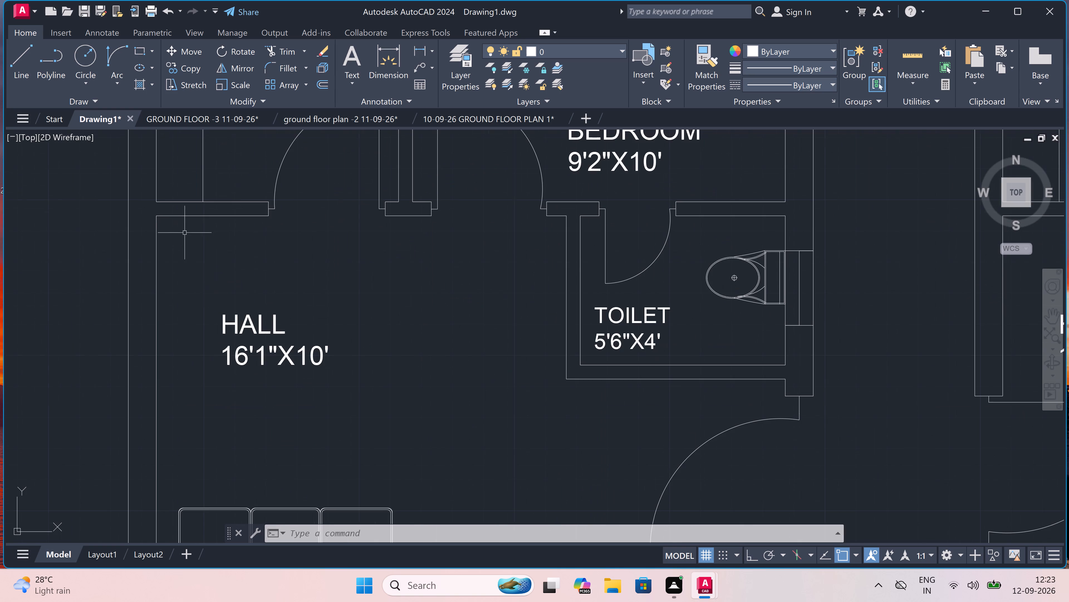
scroll(185, 229, "down", 3, "ctrl")
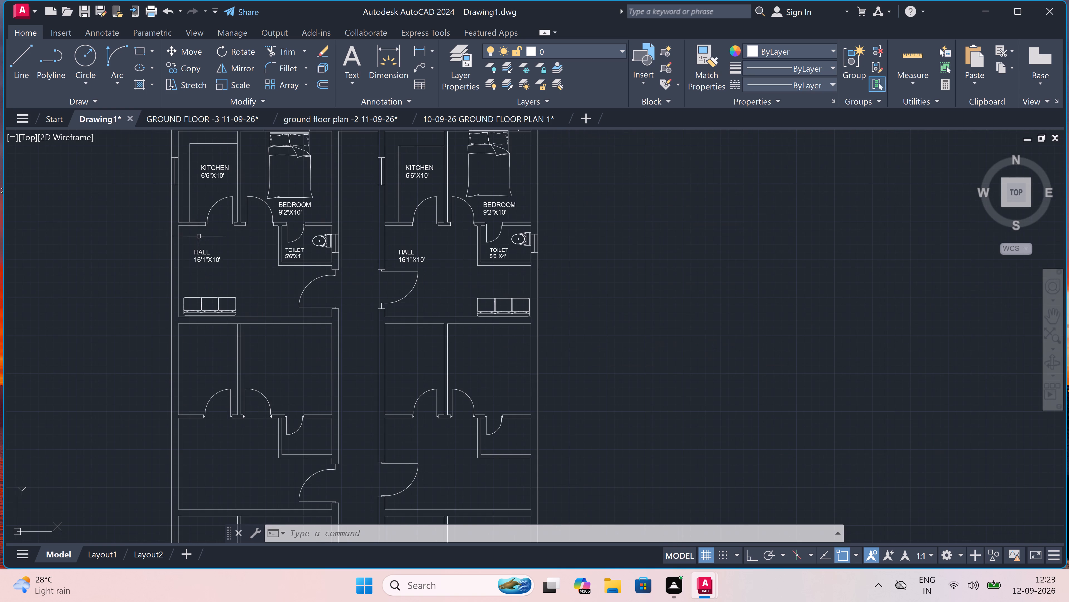
scroll(283, 272, "down", 2, "ctrl")
scroll(275, 249, "down", 1, "ctrl")
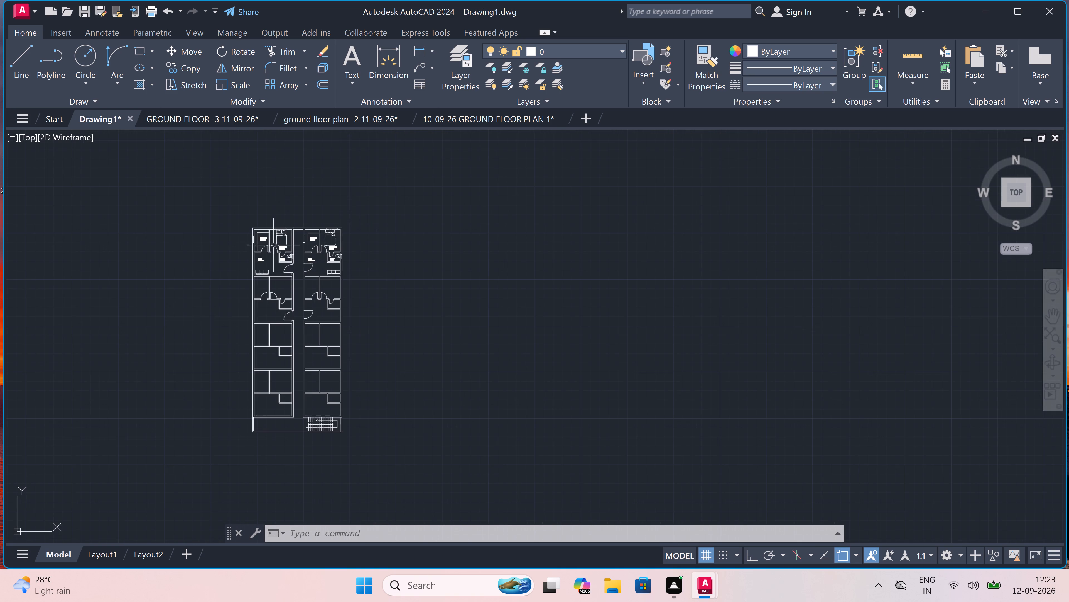
scroll(269, 239, "up", 3, "ctrl")
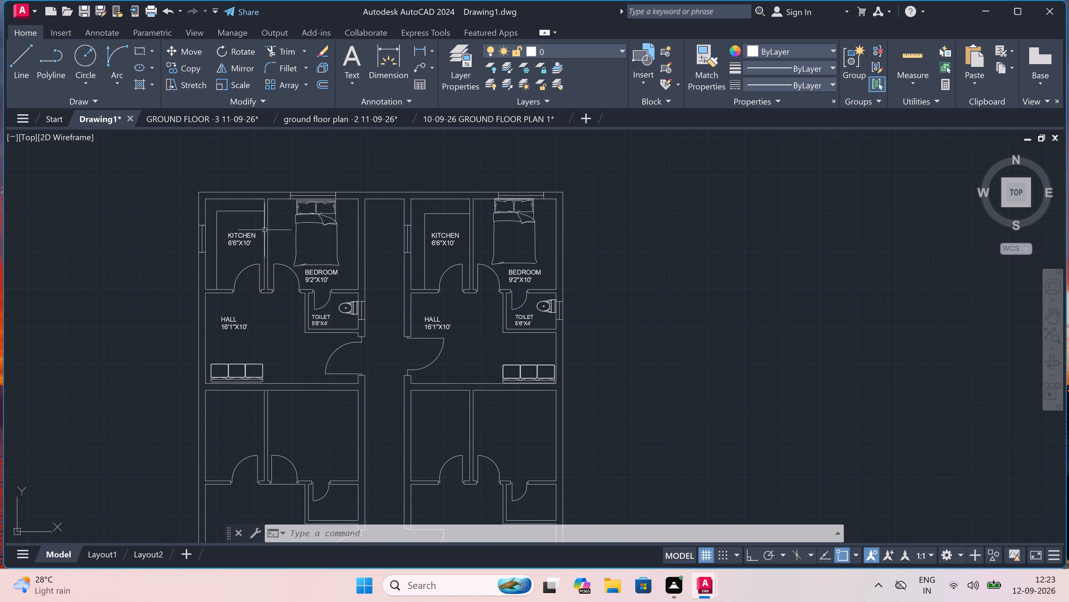
scroll(246, 210, "up", 1, "ctrl")
left_click(243, 212, "ctrl")
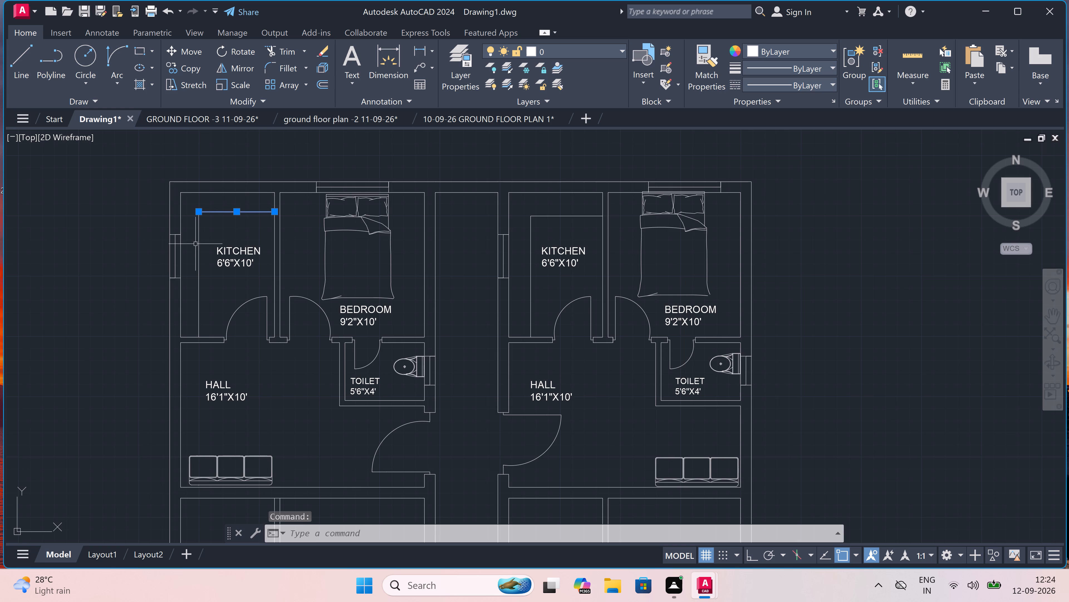
left_click(200, 235, "ctrl")
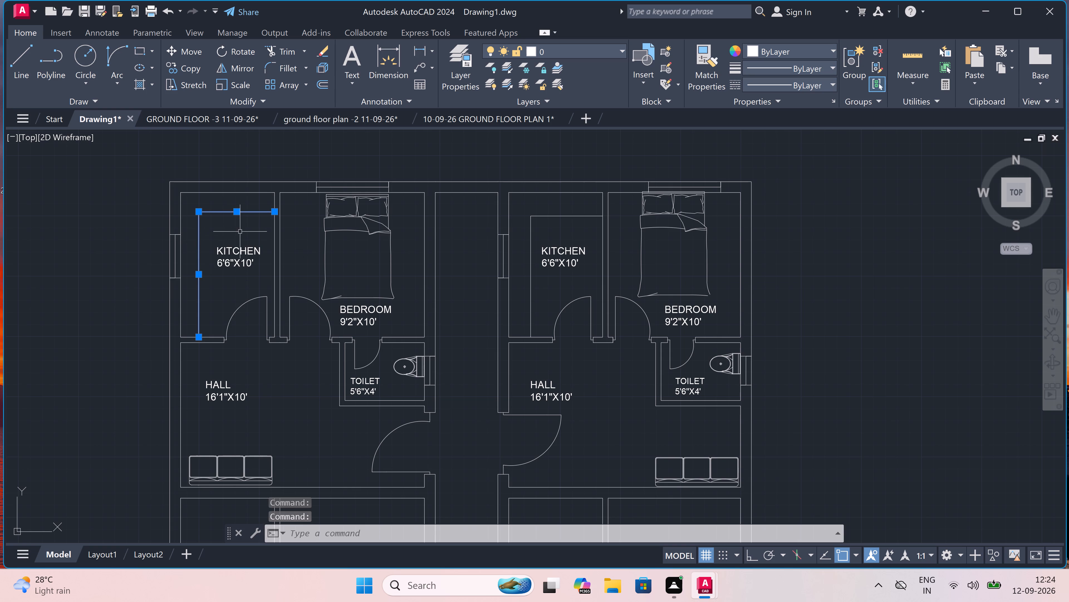
Add the bedroom window's middle line and both end lines in the top-left apartment to the selection.
scroll(373, 187, "up", 4, "ctrl")
left_click(372, 187, "ctrl")
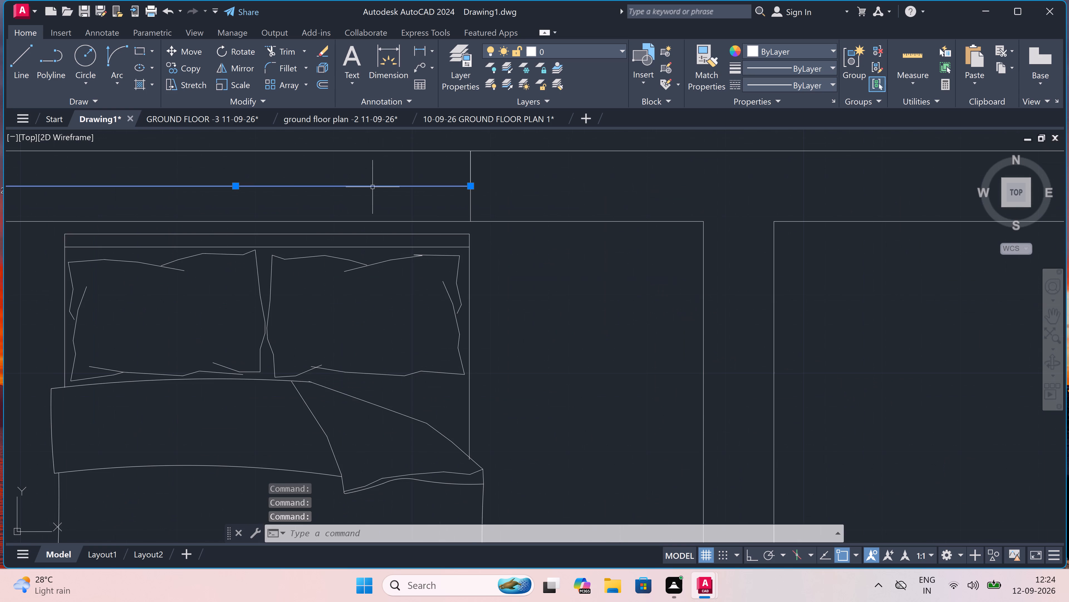
scroll(372, 187, "down", 4, "ctrl")
scroll(382, 182, "up", 3, "ctrl")
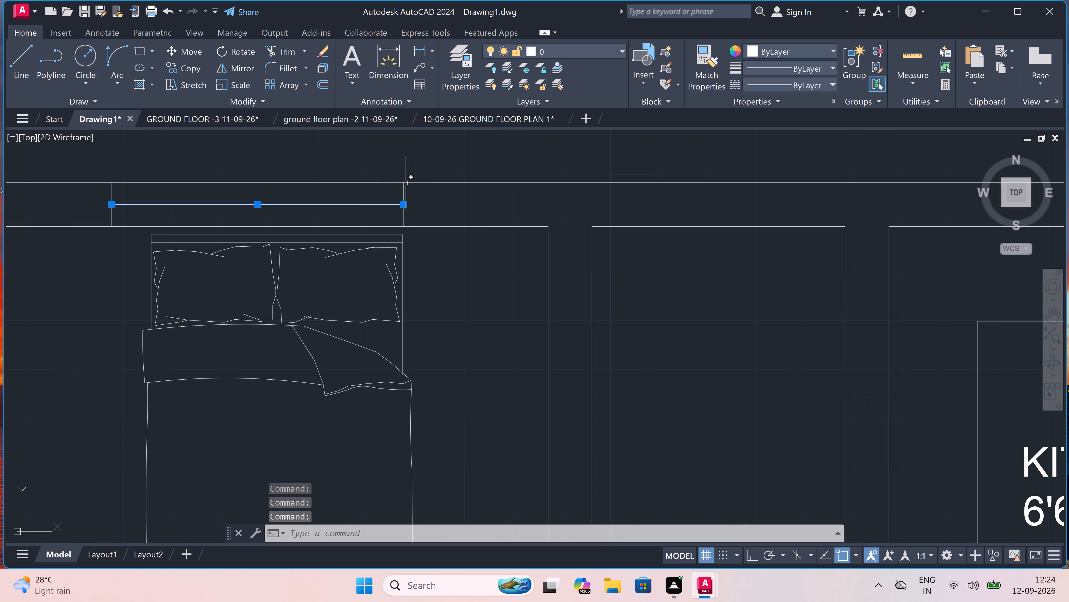
left_click(403, 190, "ctrl")
scroll(398, 192, "down", 4, "ctrl")
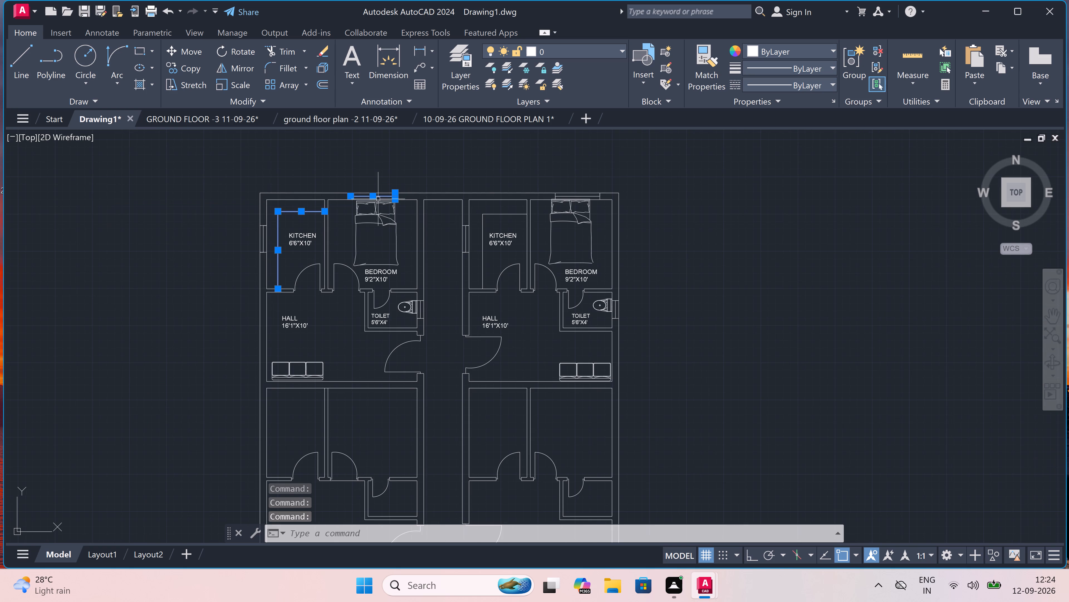
scroll(317, 206, "up", 1, "ctrl")
scroll(372, 179, "up", 5, "ctrl")
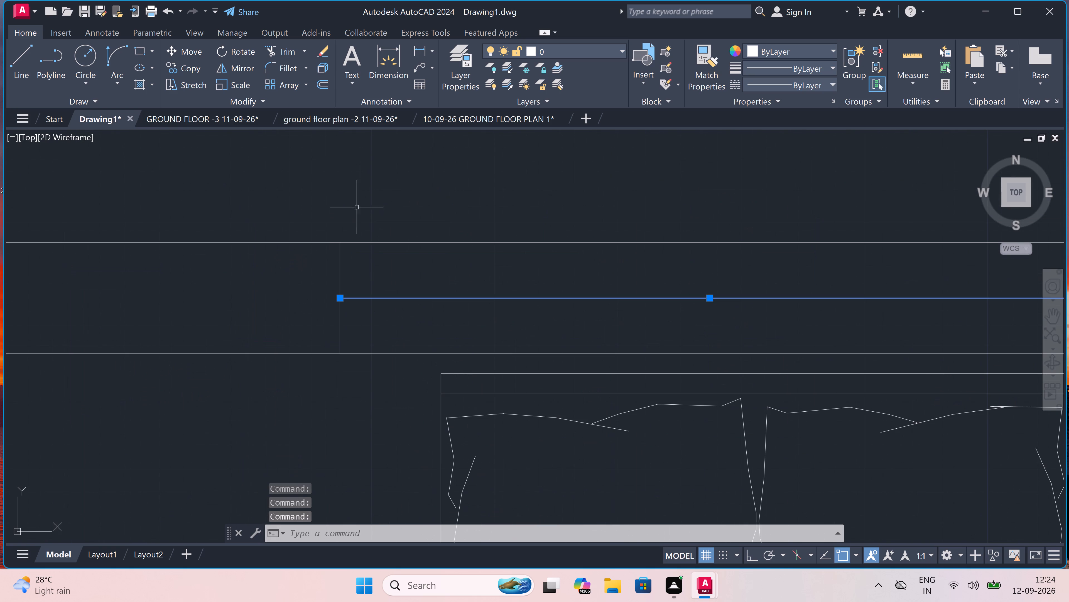
left_click_drag(341, 264, 335, 264, "ctrl")
Add the double bed in the top-left apartment's bedroom to the selection.
scroll(319, 270, "down", 4, "ctrl")
scroll(429, 295, "up", 4, "ctrl")
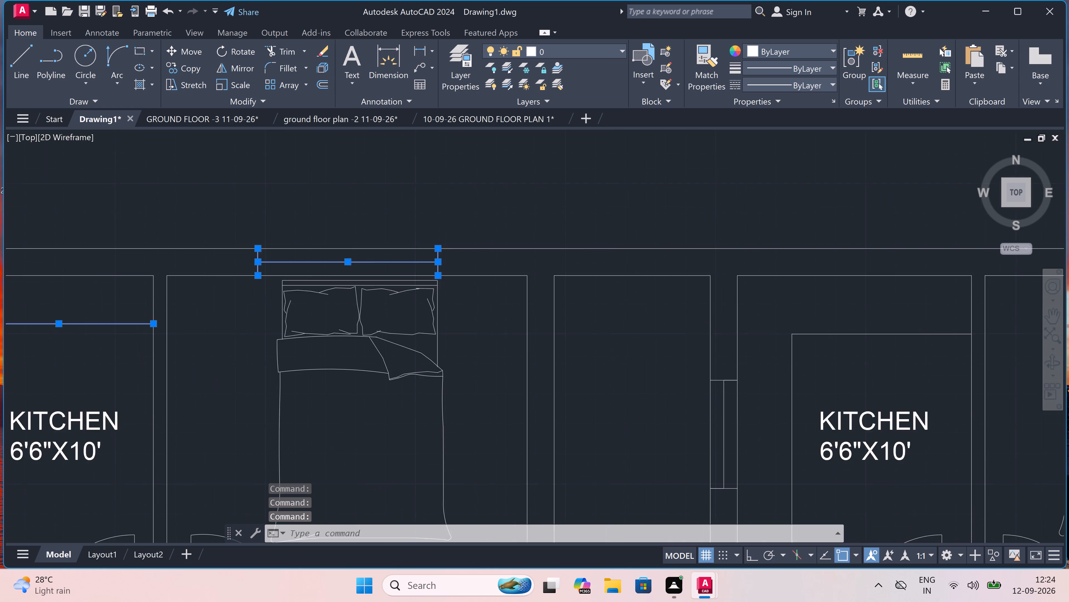
scroll(504, 239, "up", 2, "ctrl")
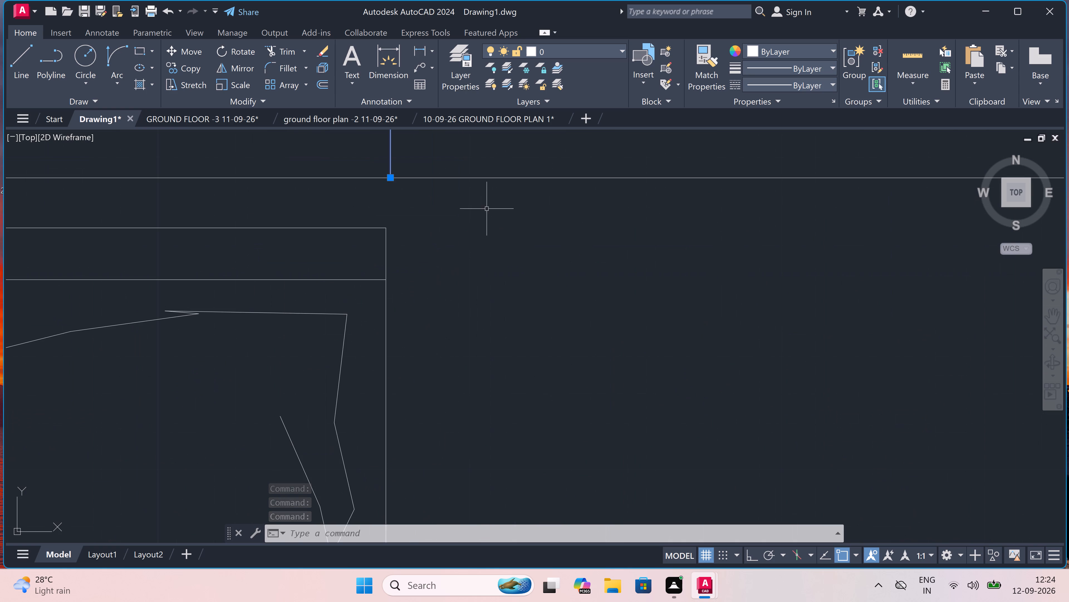
left_click_drag(485, 209, 475, 222, "ctrl")
scroll(234, 477, "down", 7, "ctrl")
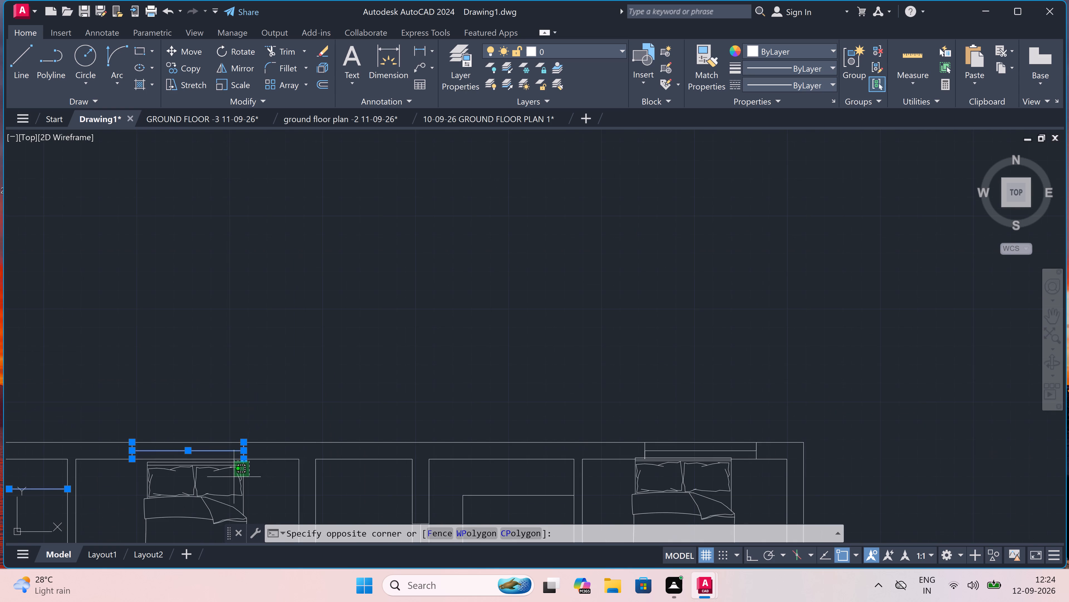
scroll(234, 477, "down", 3, "ctrl")
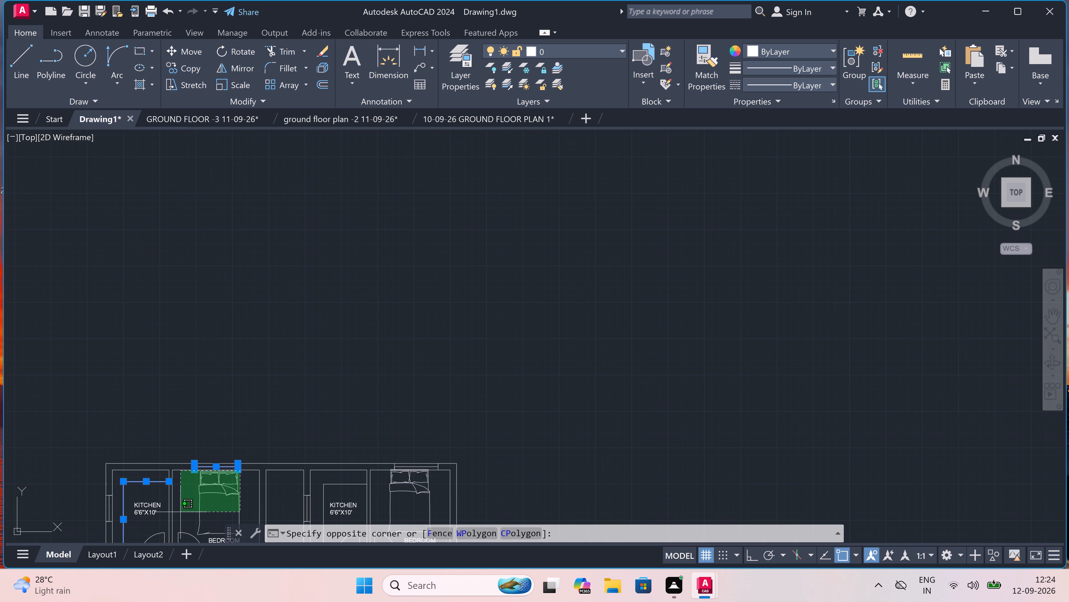
scroll(182, 511, "down", 3, "ctrl")
scroll(178, 530, "up", 6, "ctrl")
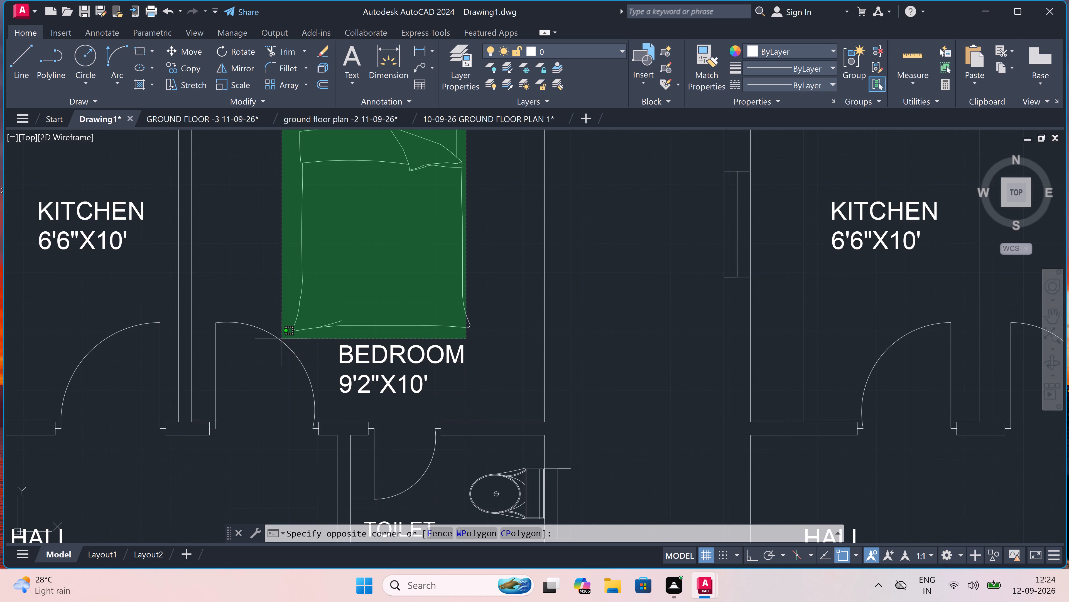
left_click(287, 331, "ctrl")
Add the top-left apartment's WC, TOILET 5'6"X4' label and toilet window to the selection.
scroll(321, 291, "down", 4, "ctrl")
scroll(352, 377, "up", 3, "ctrl")
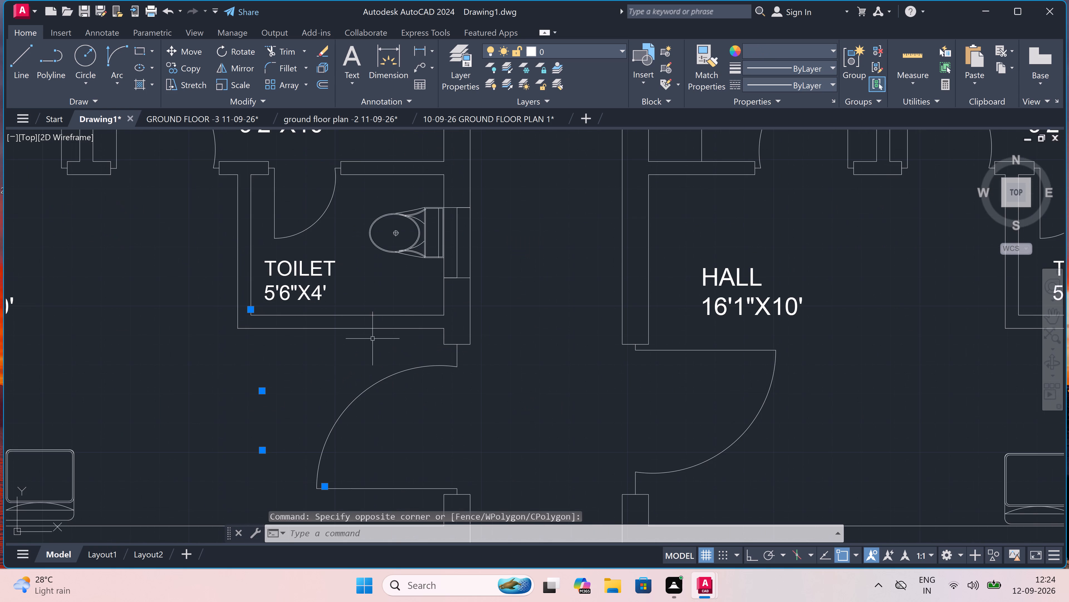
left_click(423, 226, "ctrl")
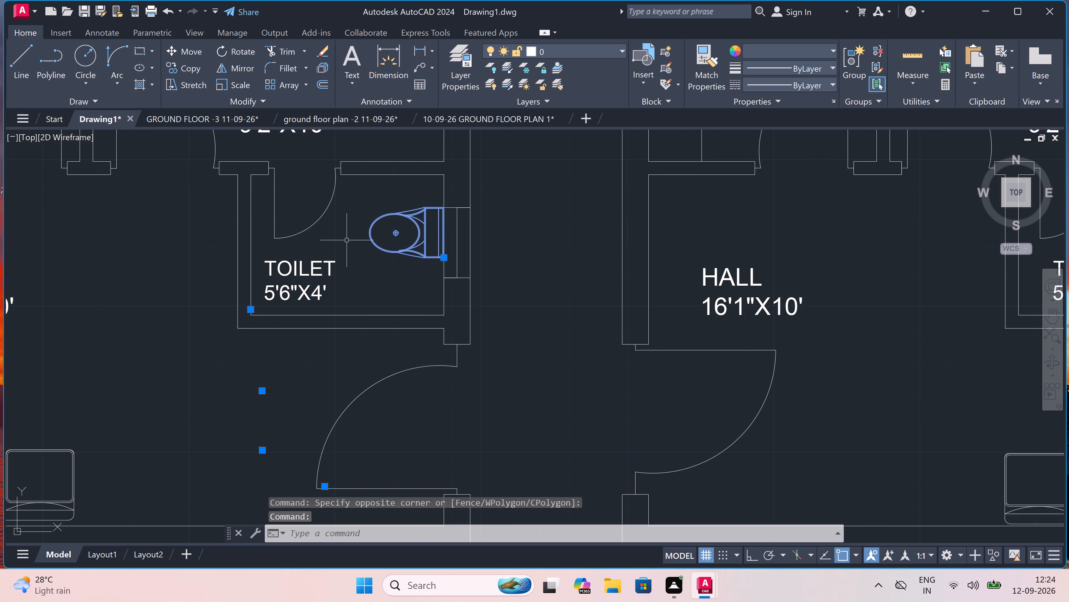
left_click_drag(348, 254, 342, 261, "ctrl")
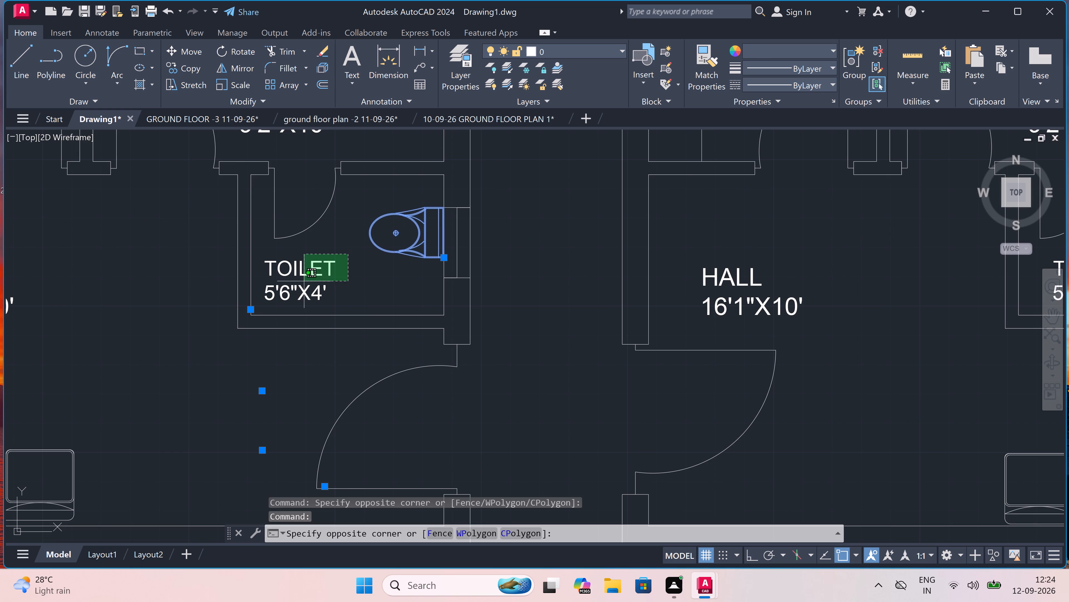
left_click(288, 288, "ctrl")
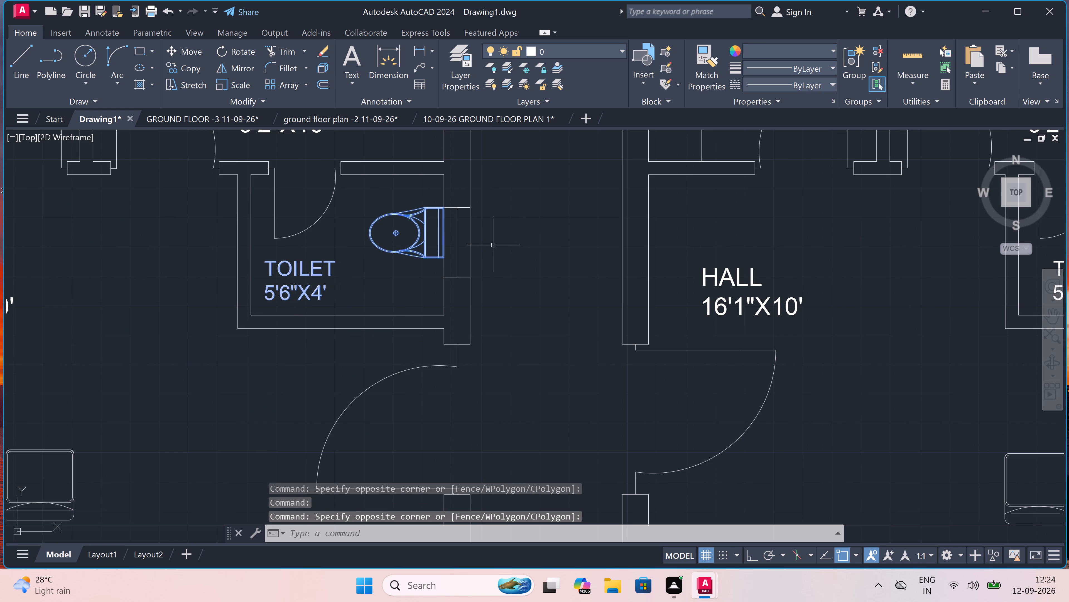
scroll(459, 205, "up", 3, "ctrl")
left_click(467, 200, "ctrl")
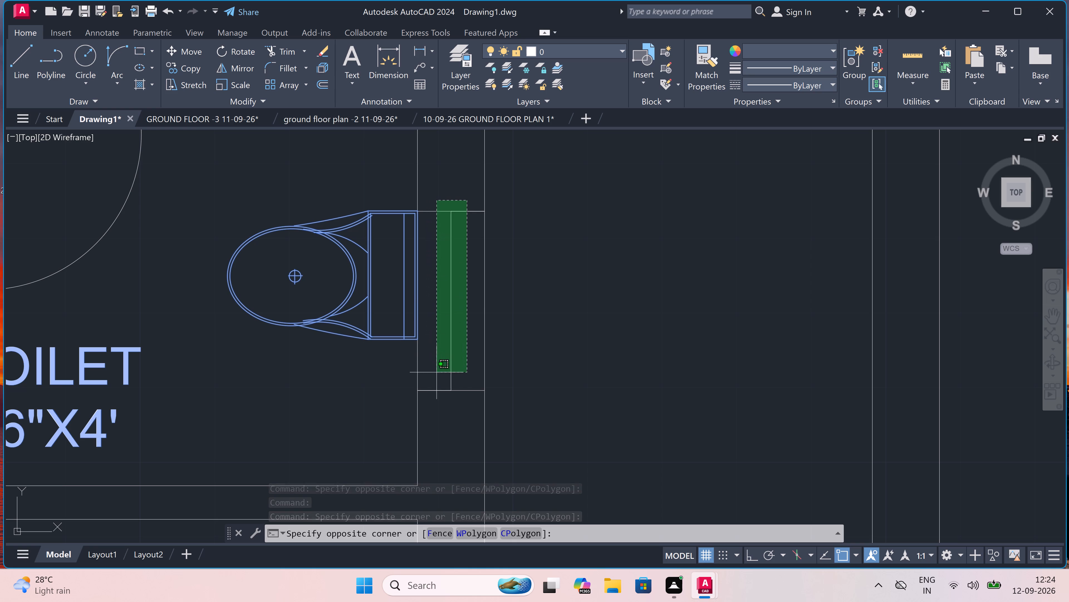
left_click(433, 402, "ctrl")
Add the top-left apartment's KITCHEN, BEDROOM and HALL labels and its kitchen window to the selection.
scroll(437, 403, "down", 4, "ctrl")
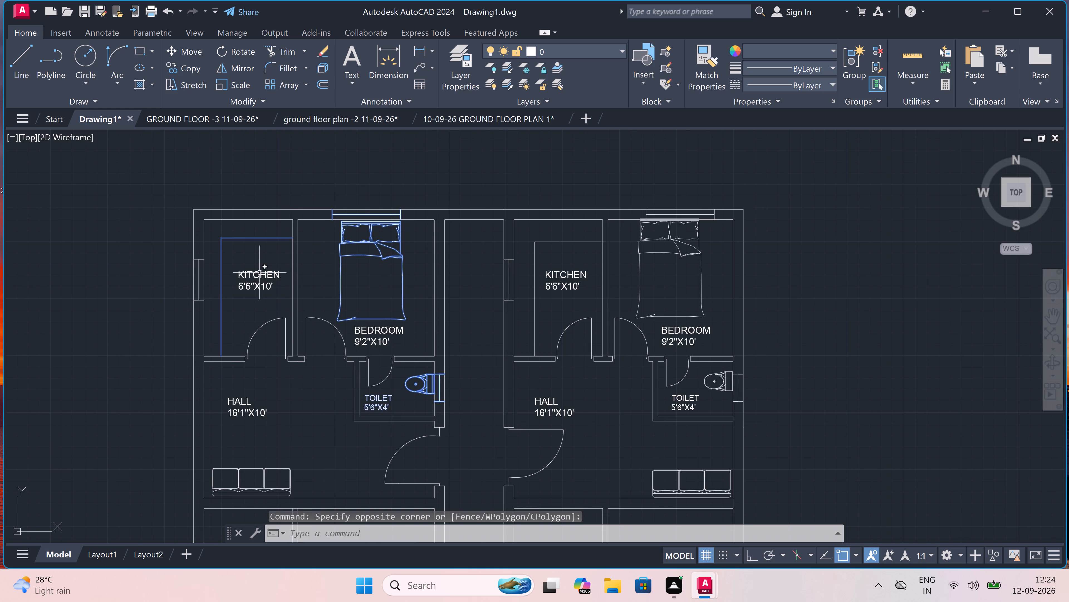
left_click(258, 273, "ctrl")
left_click(369, 333, "ctrl")
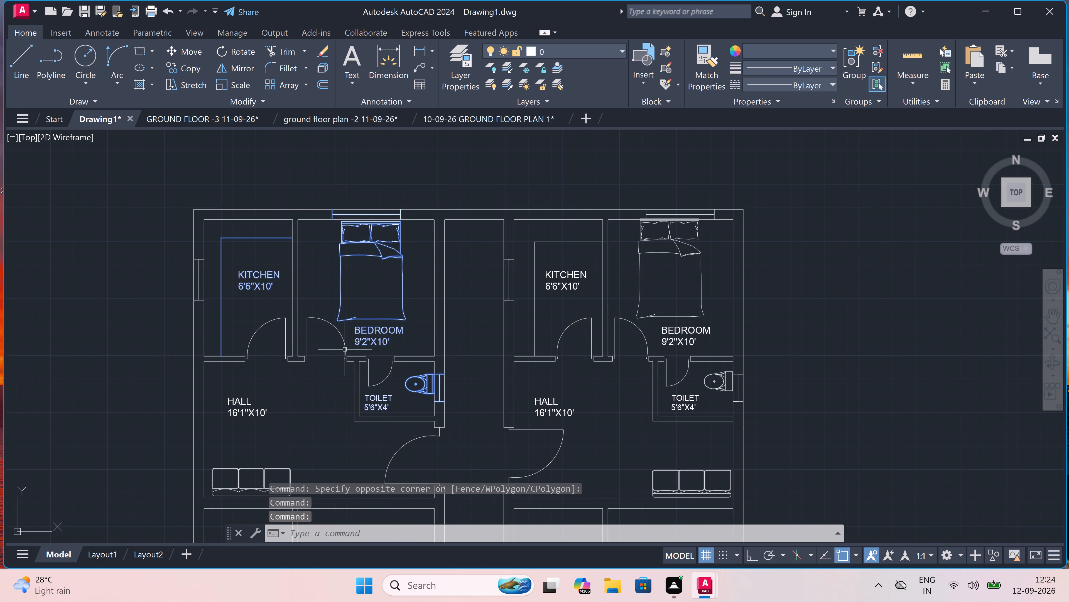
left_click(243, 407, "ctrl")
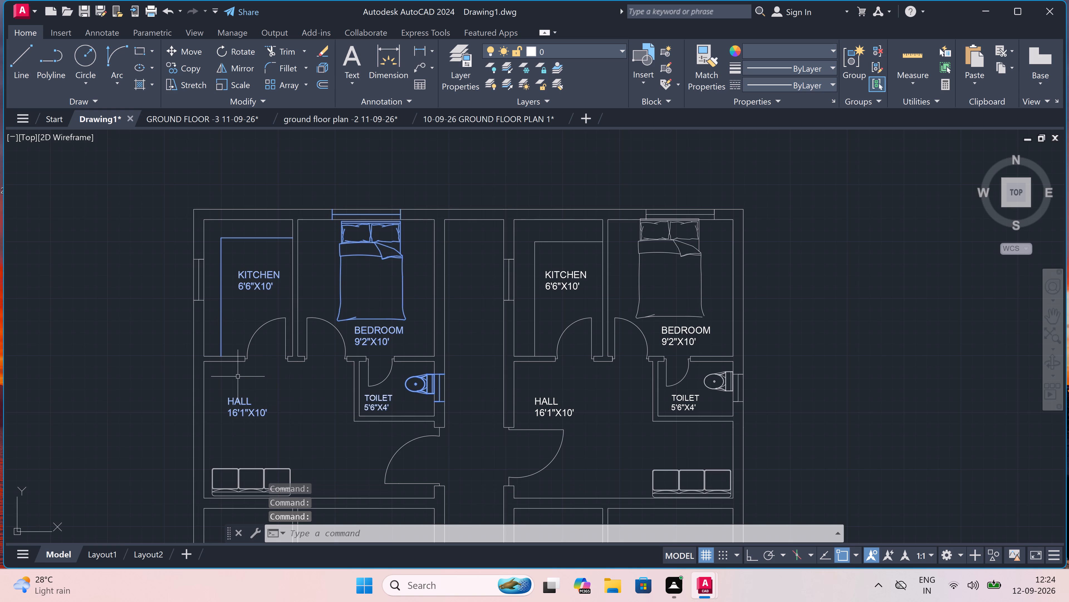
scroll(192, 264, "up", 2, "ctrl")
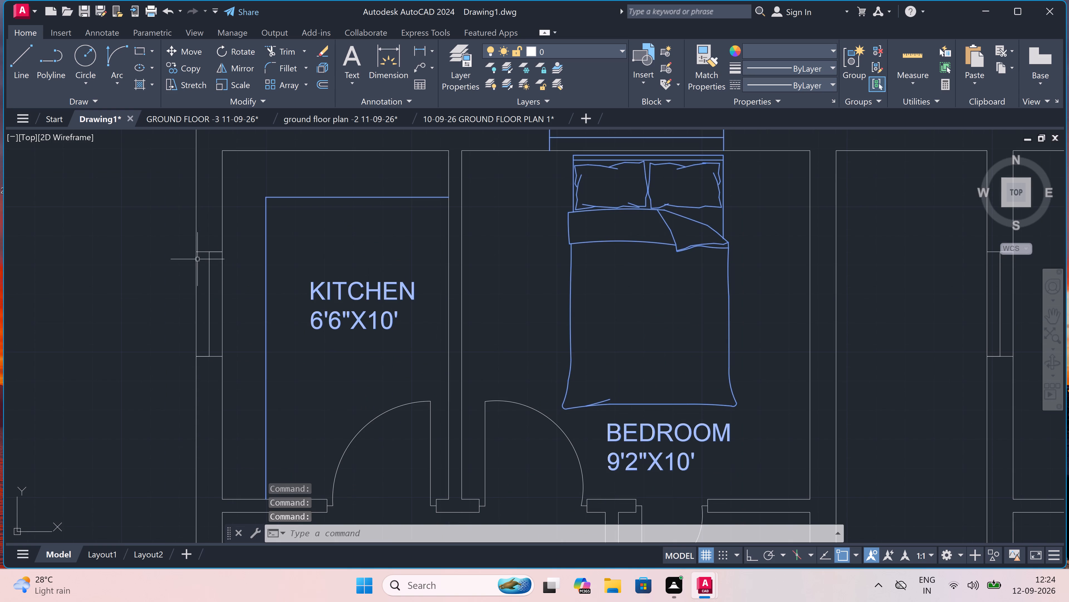
left_click_drag(218, 248, 215, 249, "ctrl")
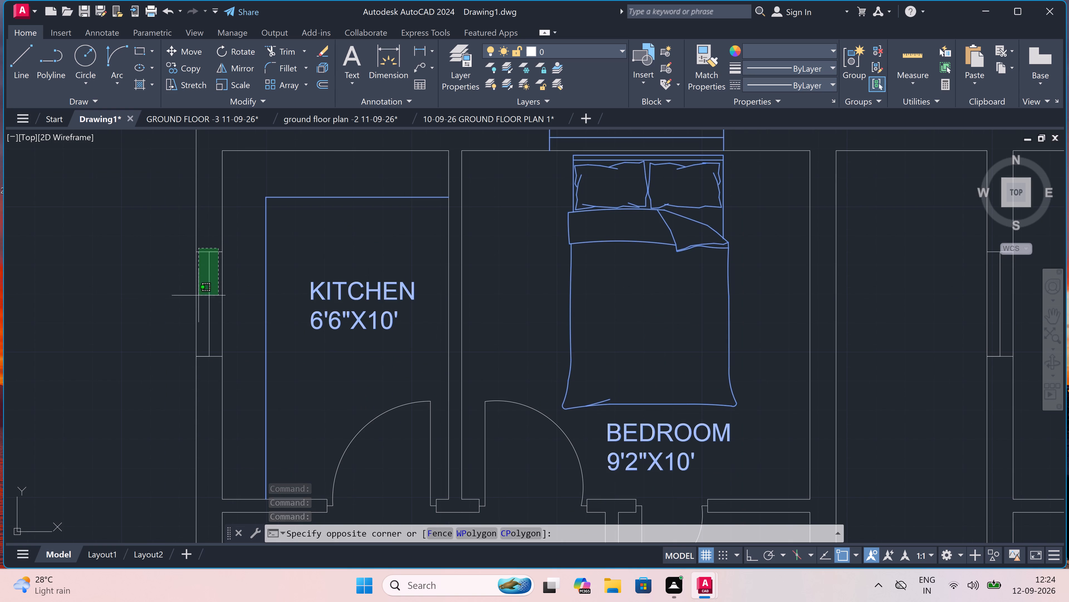
left_click(202, 368, "ctrl")
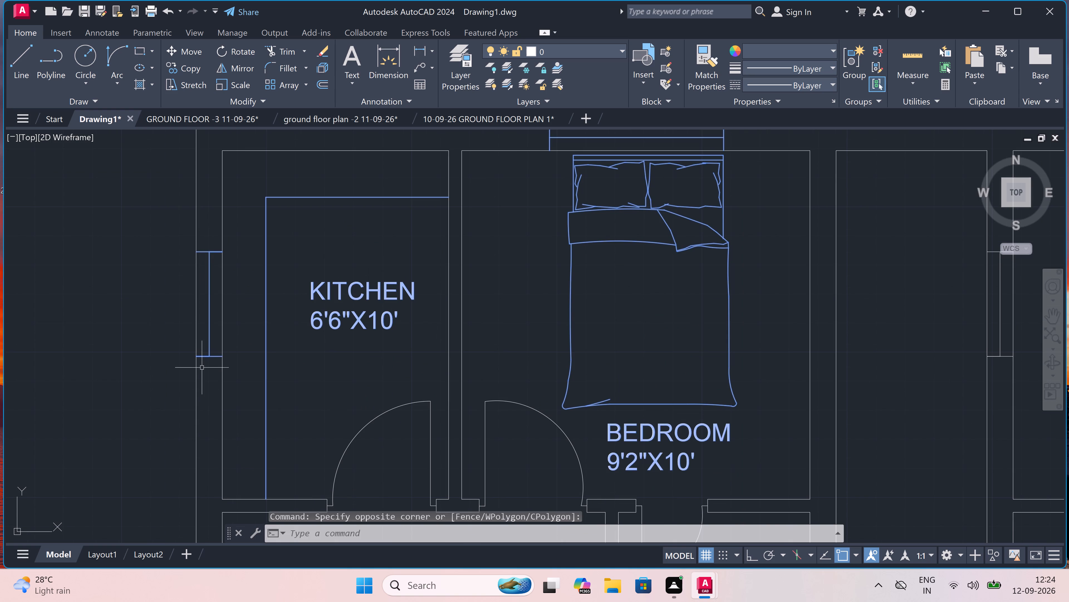
Add the three-seat sofa in the top-left apartment's hall to the selection.
scroll(209, 362, "down", 4, "ctrl")
scroll(217, 435, "up", 4, "ctrl")
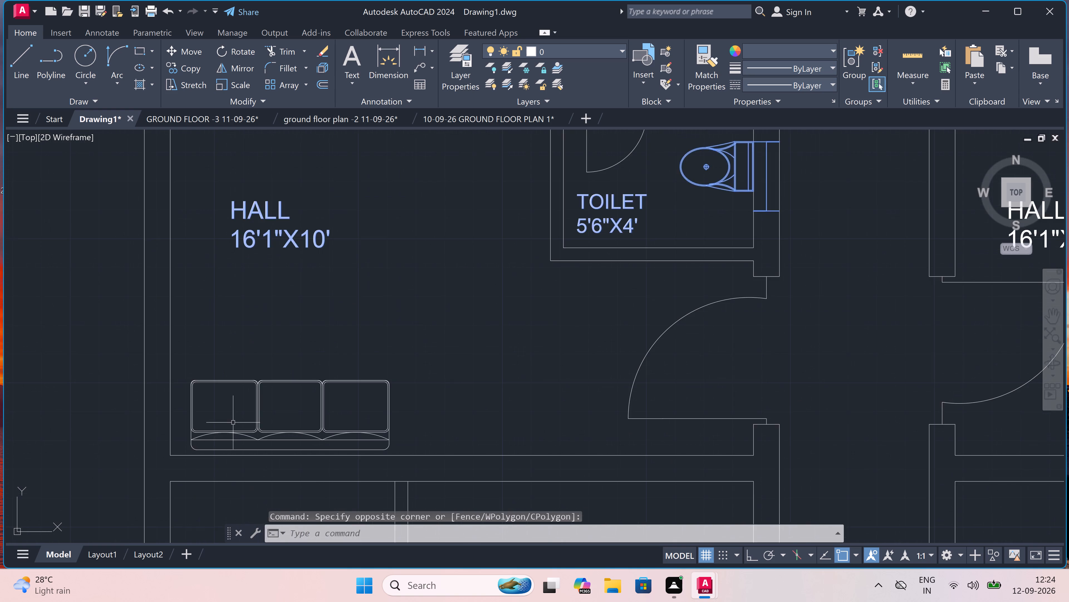
scroll(259, 414, "down", 3, "ctrl")
scroll(257, 452, "up", 4, "ctrl")
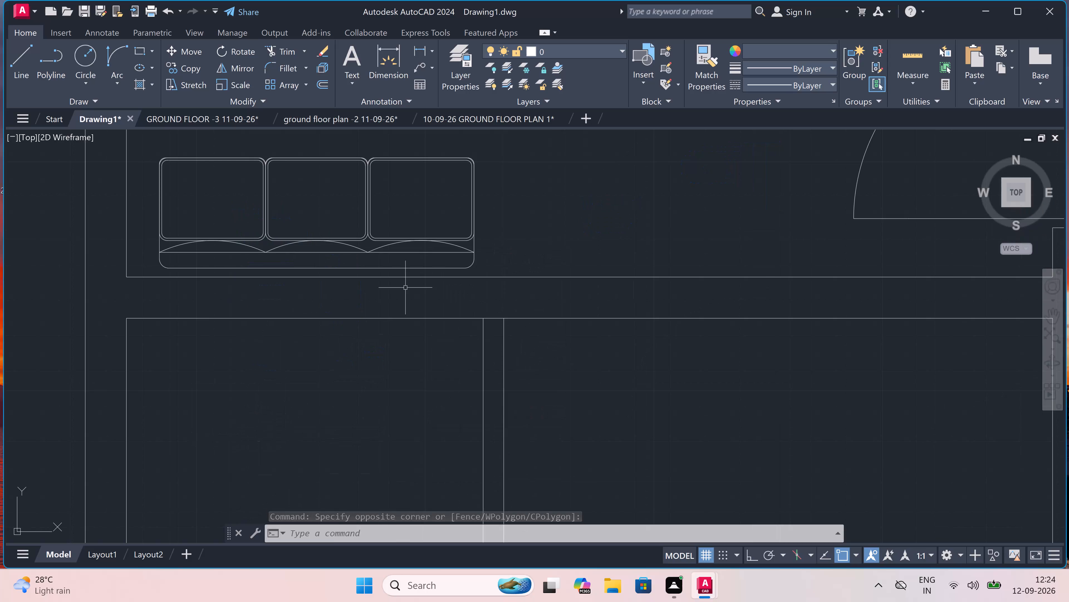
left_click_drag(491, 149, 477, 159, "ctrl")
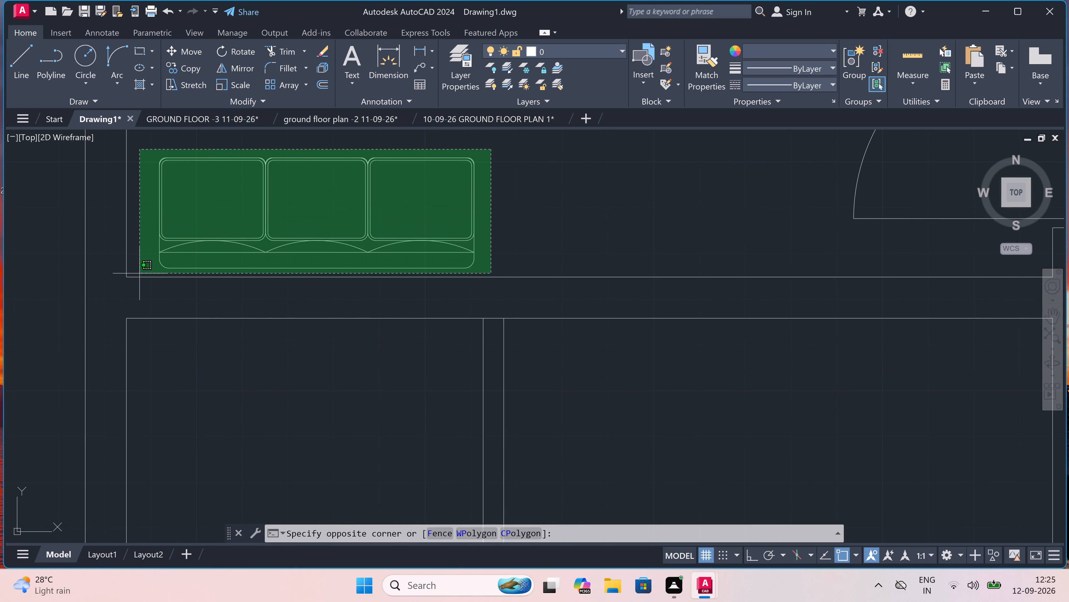
left_click(141, 273, "ctrl")
Add the top-left apartment's kitchen door, including its swing arc, leaf and both short jamb lines, to the selection.
scroll(141, 273, "down", 4, "ctrl")
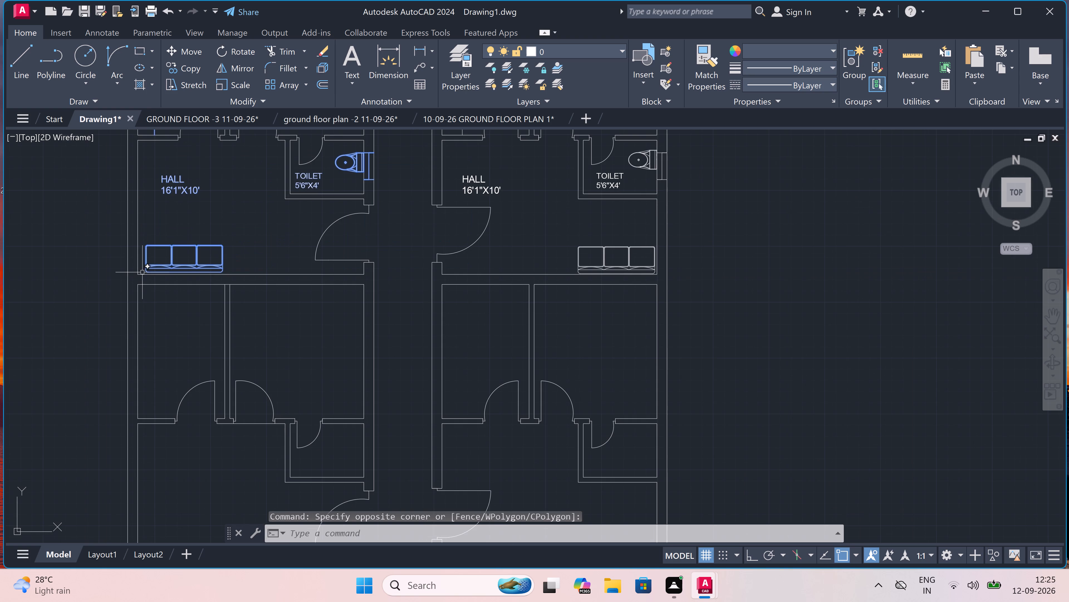
scroll(180, 246, "down", 2, "ctrl")
scroll(189, 191, "up", 2, "ctrl")
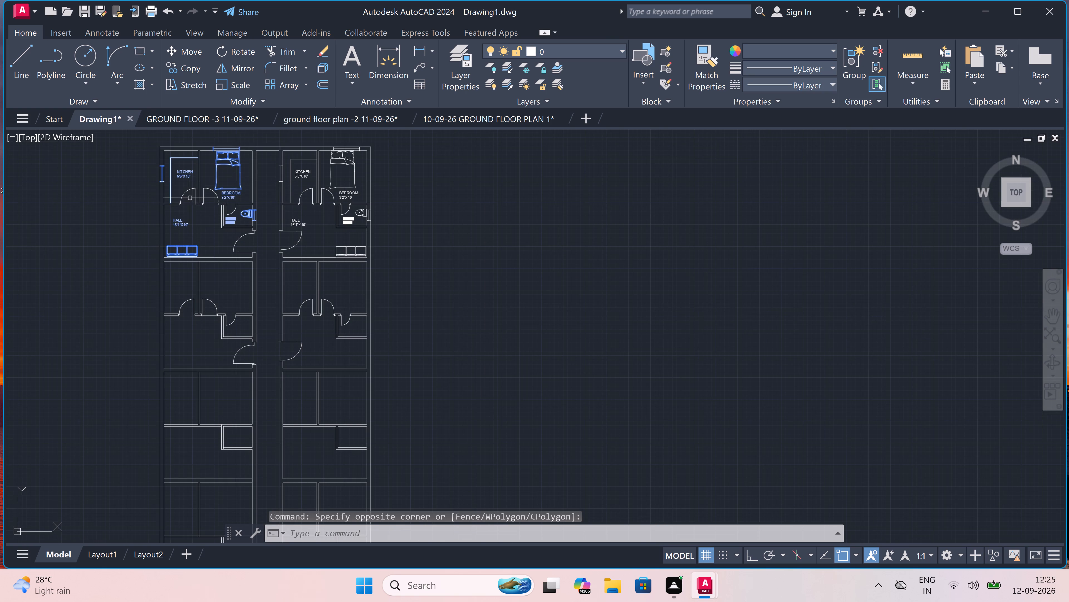
scroll(189, 191, "up", 3, "ctrl")
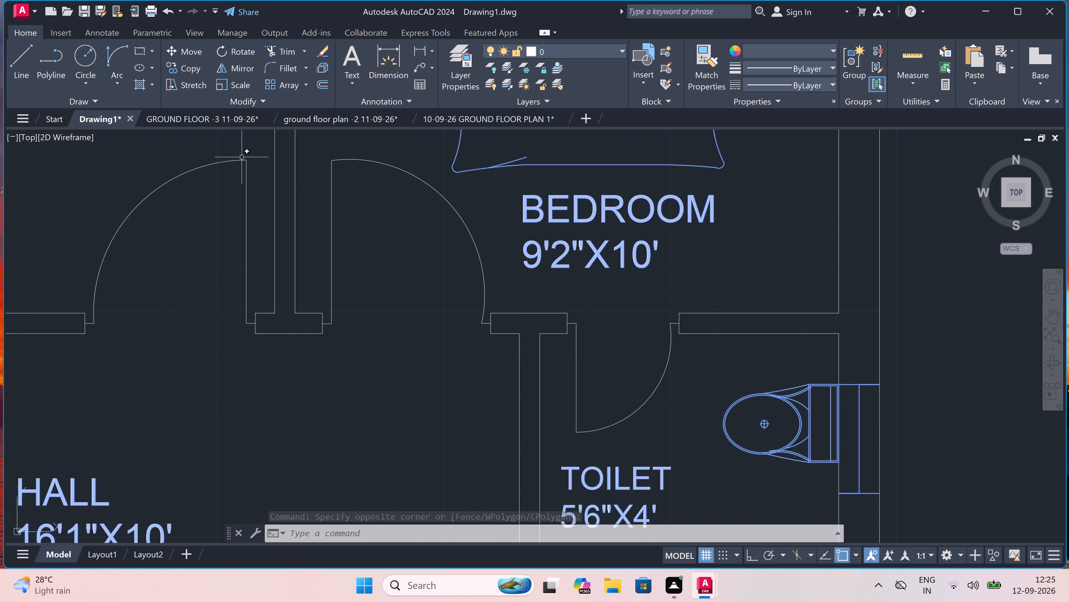
left_click_drag(259, 144, 252, 160, "ctrl")
left_click(112, 273, "ctrl")
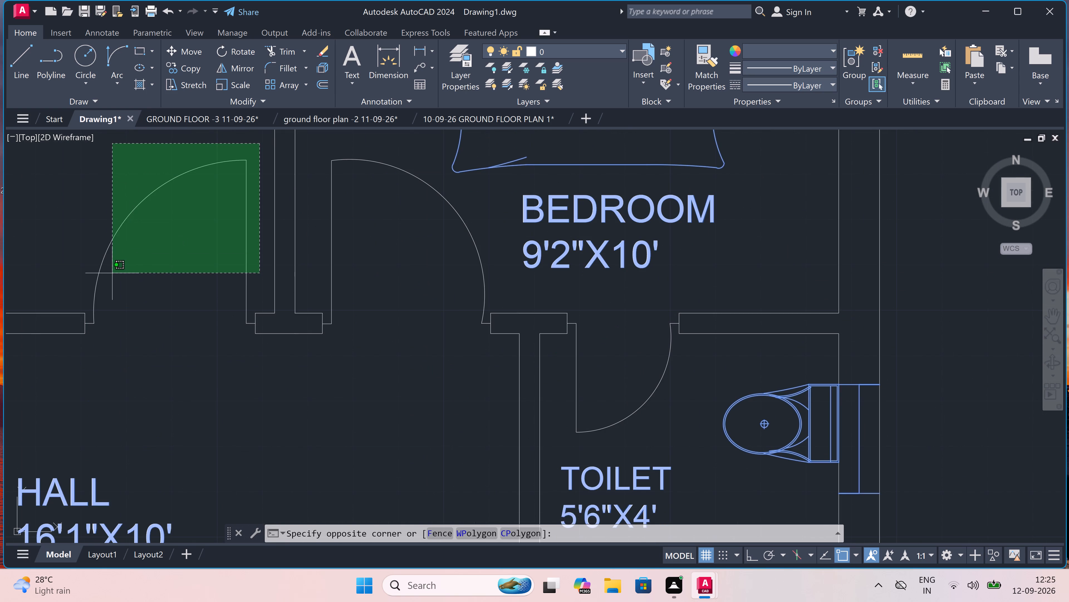
scroll(102, 319, "up", 2, "ctrl")
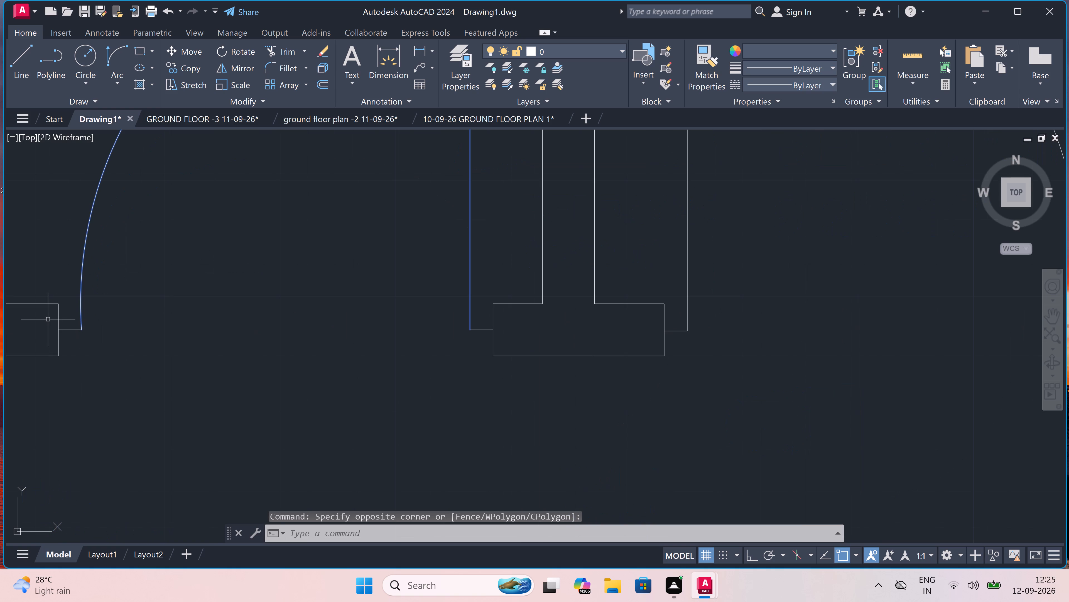
scroll(56, 338, "up", 3, "ctrl")
left_click_drag(122, 291, 115, 311, "ctrl")
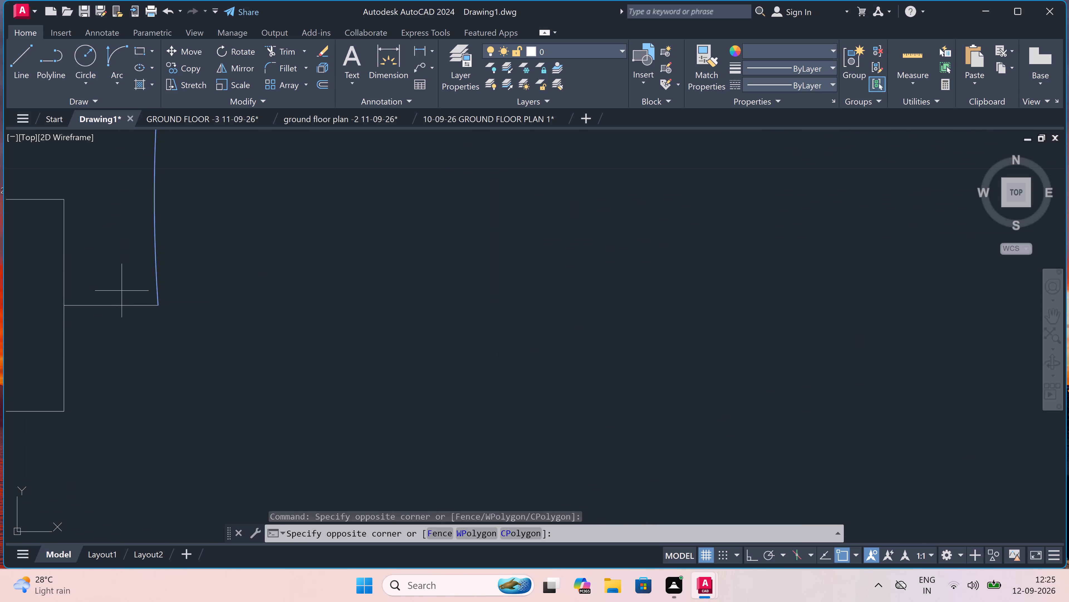
left_click(102, 337, "ctrl")
scroll(102, 334, "down", 2, "ctrl")
scroll(297, 324, "down", 5, "ctrl")
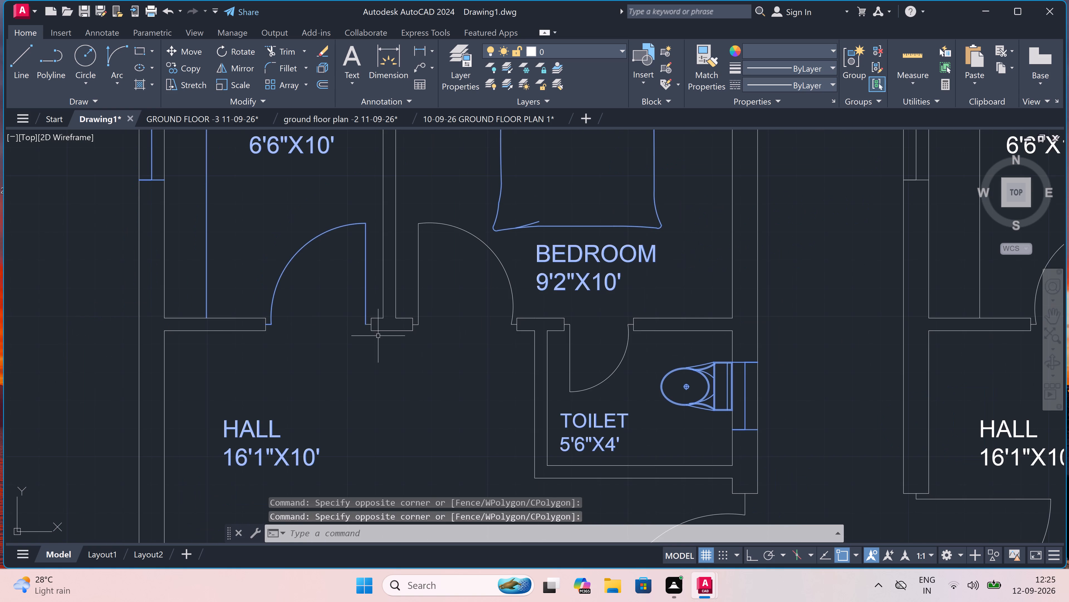
scroll(372, 328, "up", 8, "ctrl")
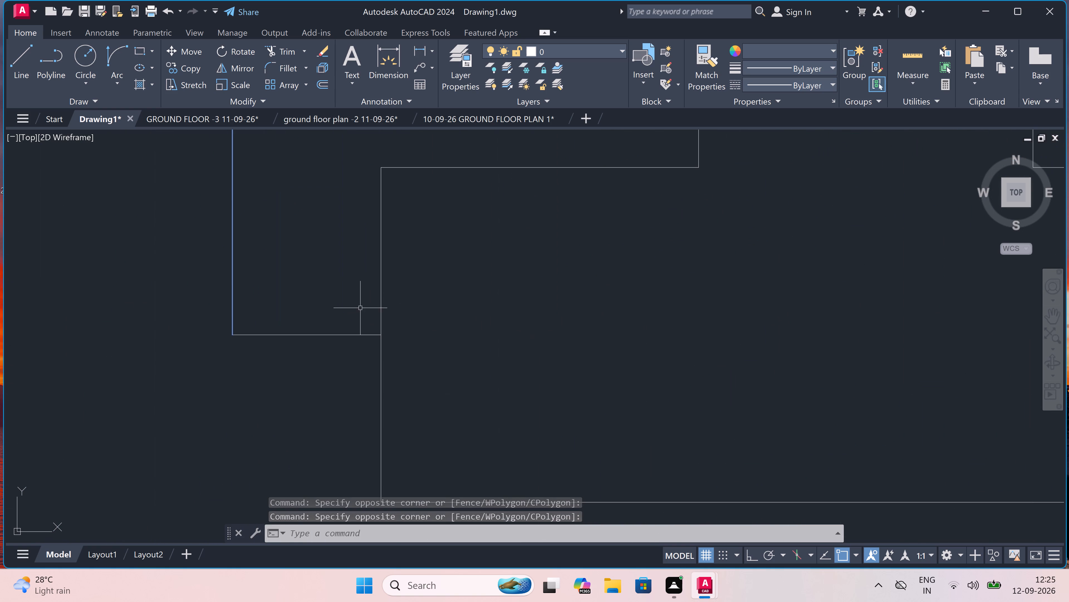
left_click_drag(358, 307, 338, 327, "ctrl")
left_click(213, 376, "ctrl")
Add the top-left apartment's bedroom door, including its swing arc, leaf and both short jamb lines, to the selection.
scroll(213, 376, "down", 5, "ctrl")
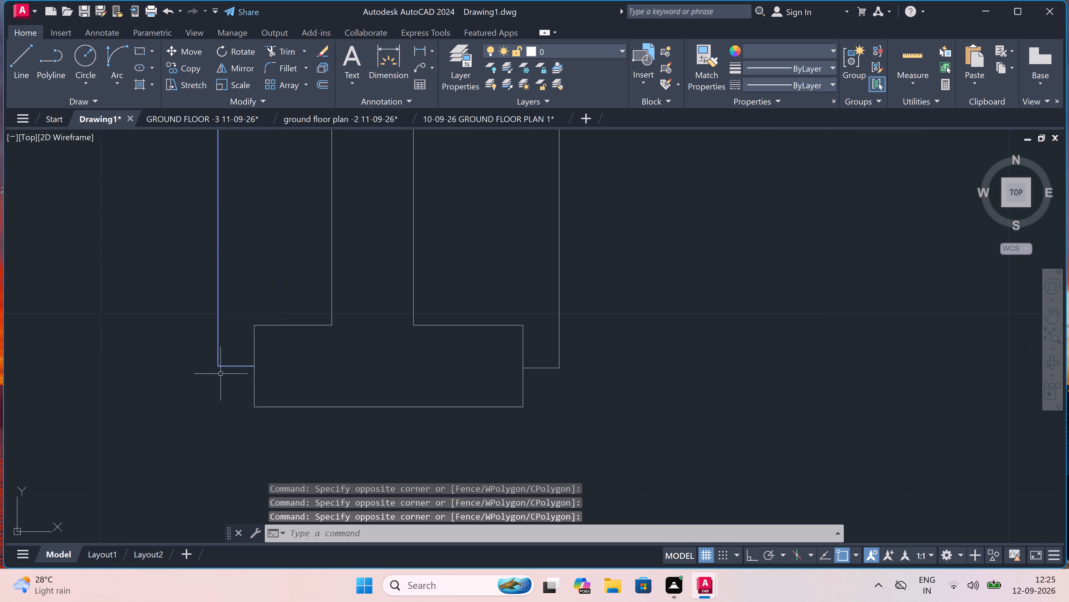
scroll(565, 382, "up", 2, "ctrl")
left_click_drag(535, 337, 524, 352, "ctrl")
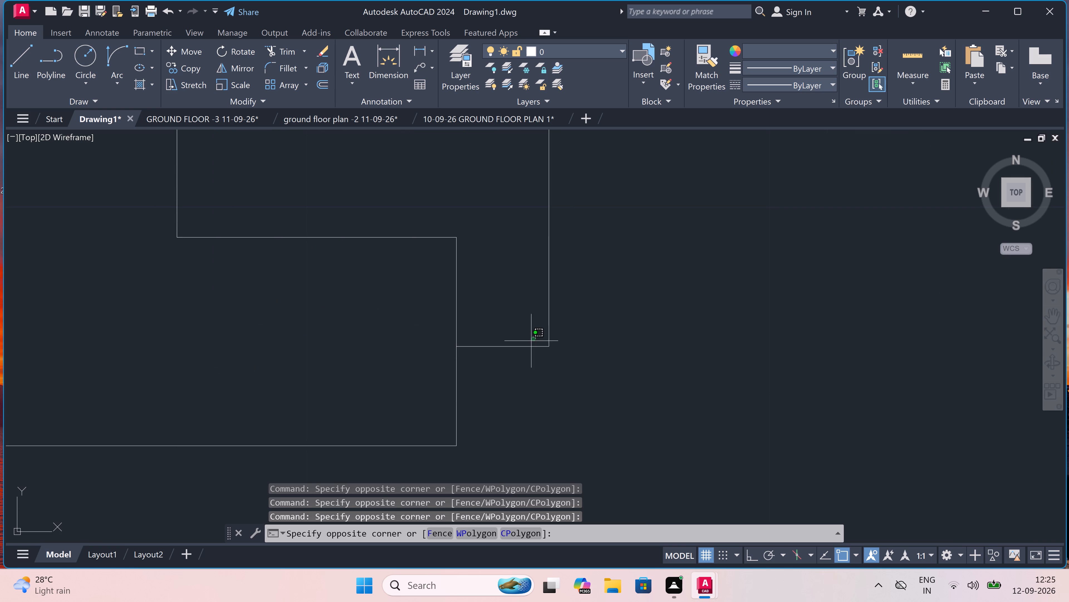
left_click(492, 397, "ctrl")
scroll(492, 398, "down", 5, "ctrl")
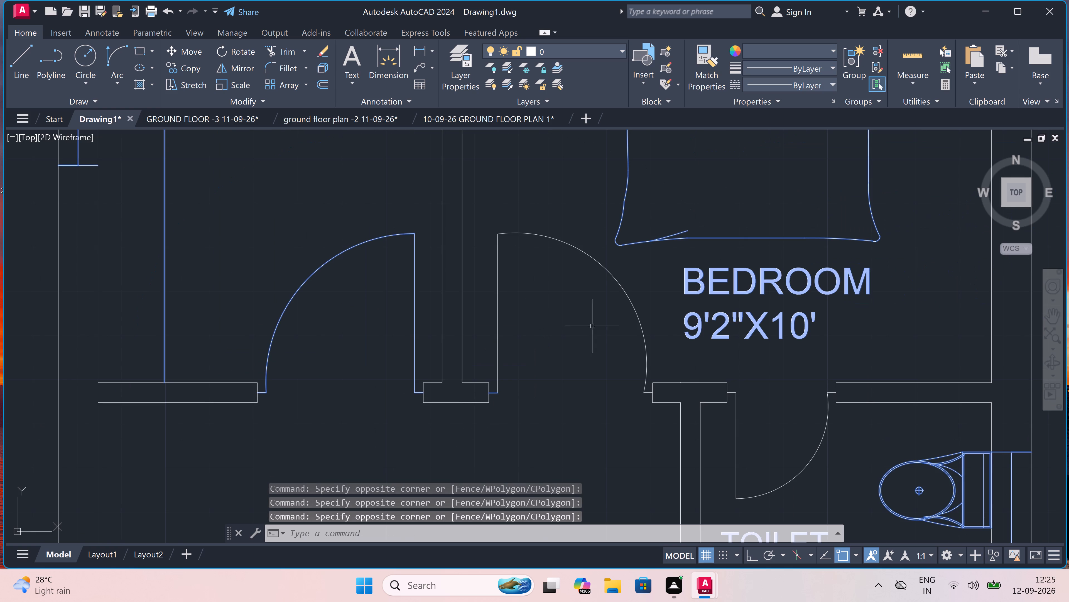
left_click(619, 281, "ctrl")
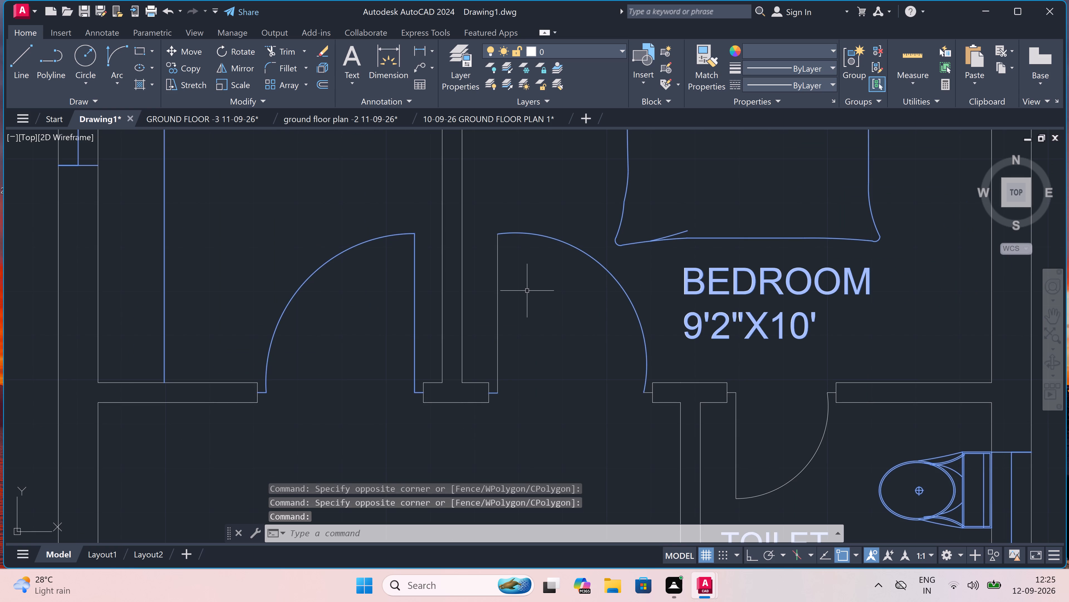
left_click(499, 285, "ctrl")
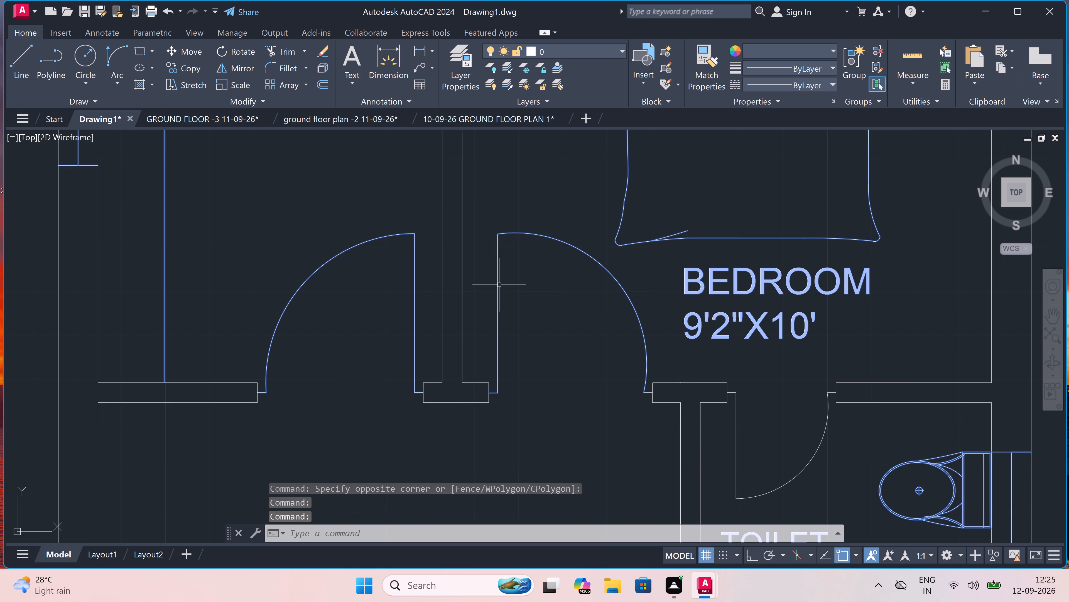
scroll(497, 284, "down", 4, "ctrl")
scroll(526, 309, "up", 4, "ctrl")
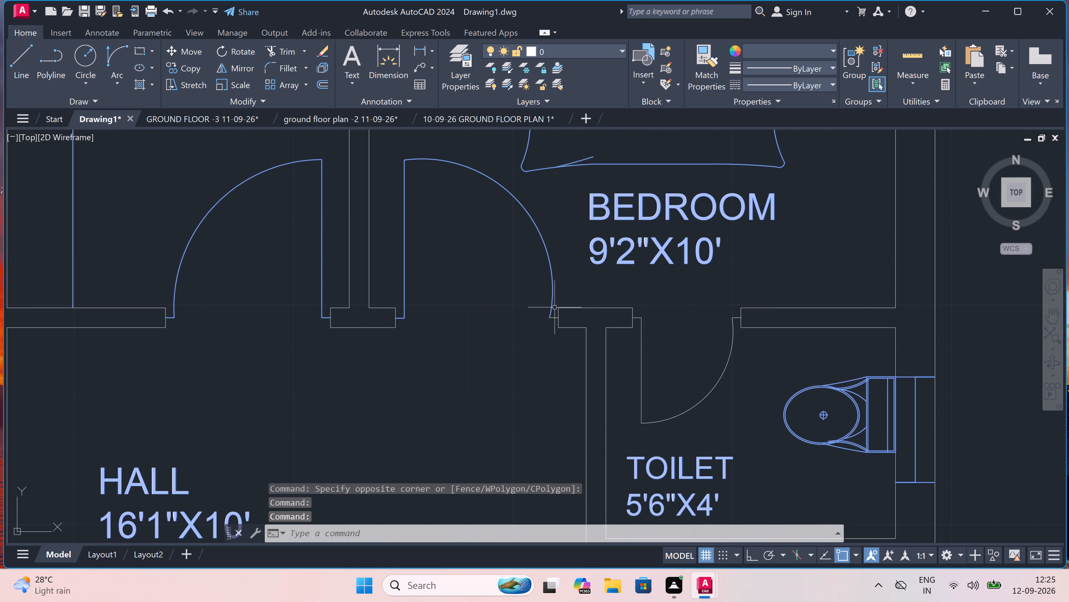
scroll(555, 309, "up", 4, "ctrl")
left_click_drag(548, 327, 545, 338, "ctrl")
left_click(519, 382, "ctrl")
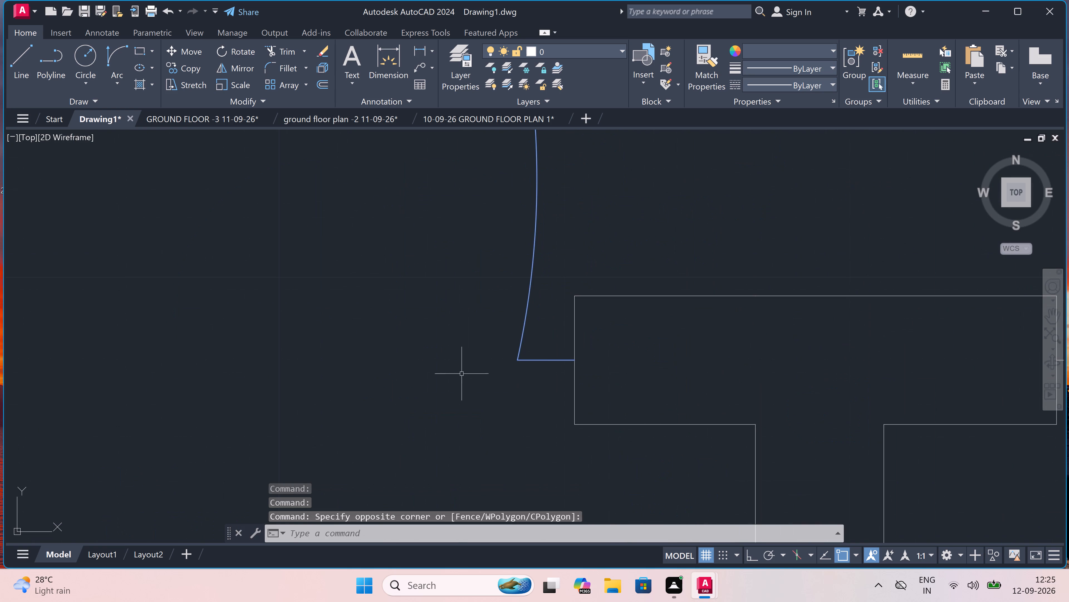
Add the top-left apartment's toilet door, including its leaf, swing arc and both short jamb lines, to the selection.
scroll(379, 298, "down", 8, "ctrl")
scroll(507, 322, "up", 2, "ctrl")
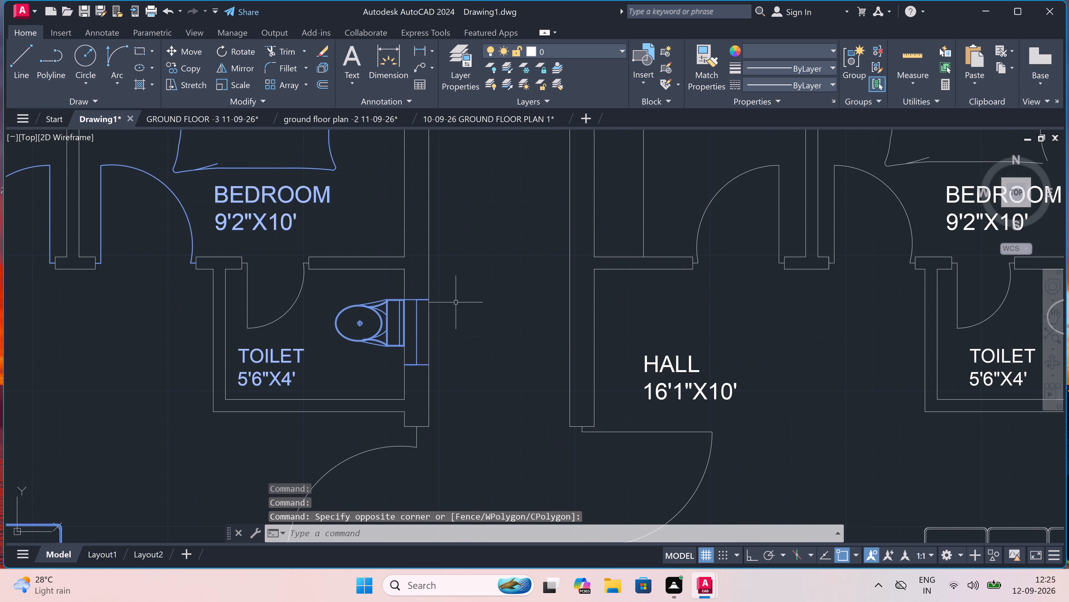
scroll(248, 265, "up", 4, "ctrl")
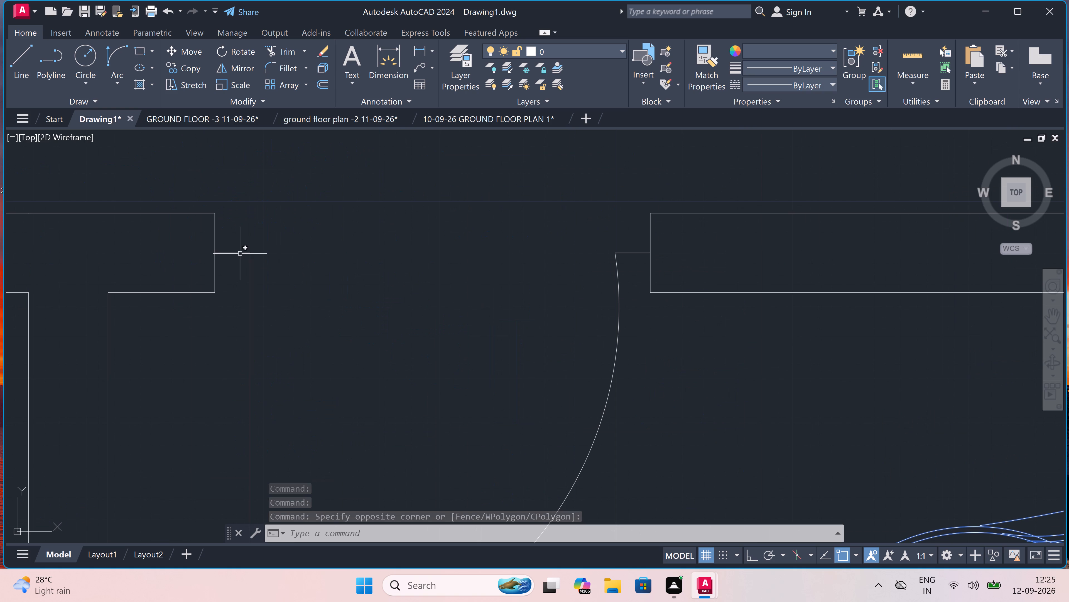
left_click(239, 250, "ctrl")
left_click(236, 267, "ctrl")
left_click(247, 264, "ctrl")
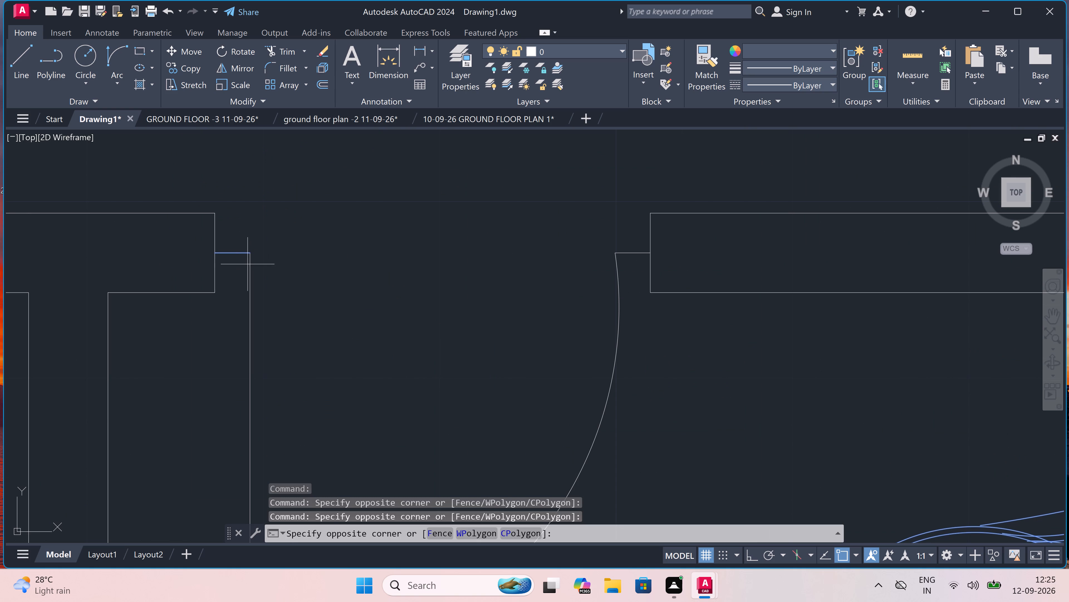
double_click(253, 316, "ctrl")
left_click_drag(254, 315, 252, 319, "ctrl")
left_click(224, 340, "ctrl")
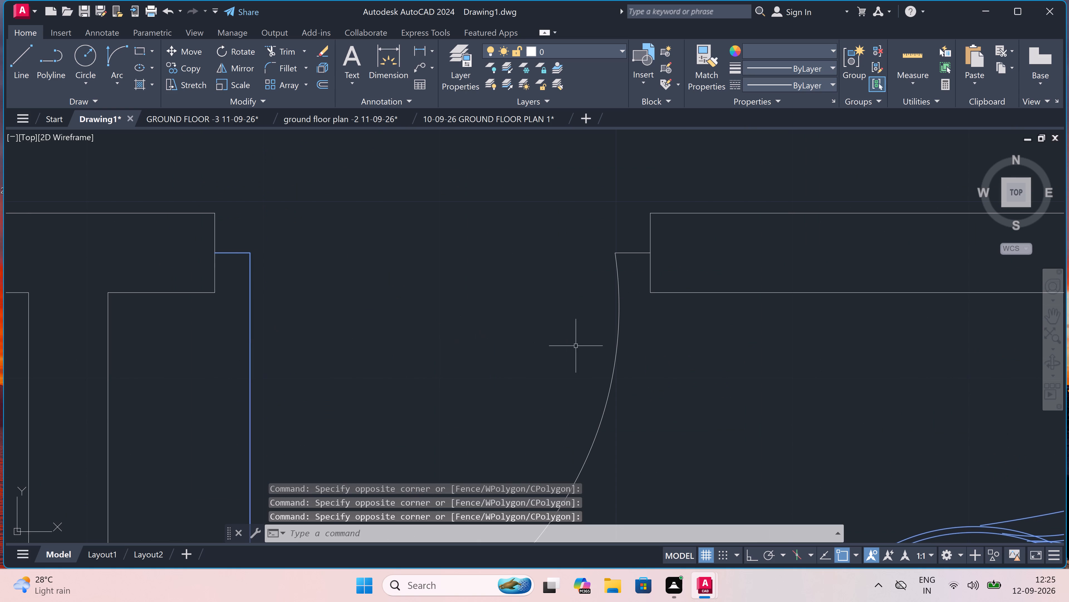
left_click_drag(633, 344, 631, 352, "ctrl")
left_click_drag(627, 355, 625, 356, "ctrl")
left_click(588, 361, "ctrl")
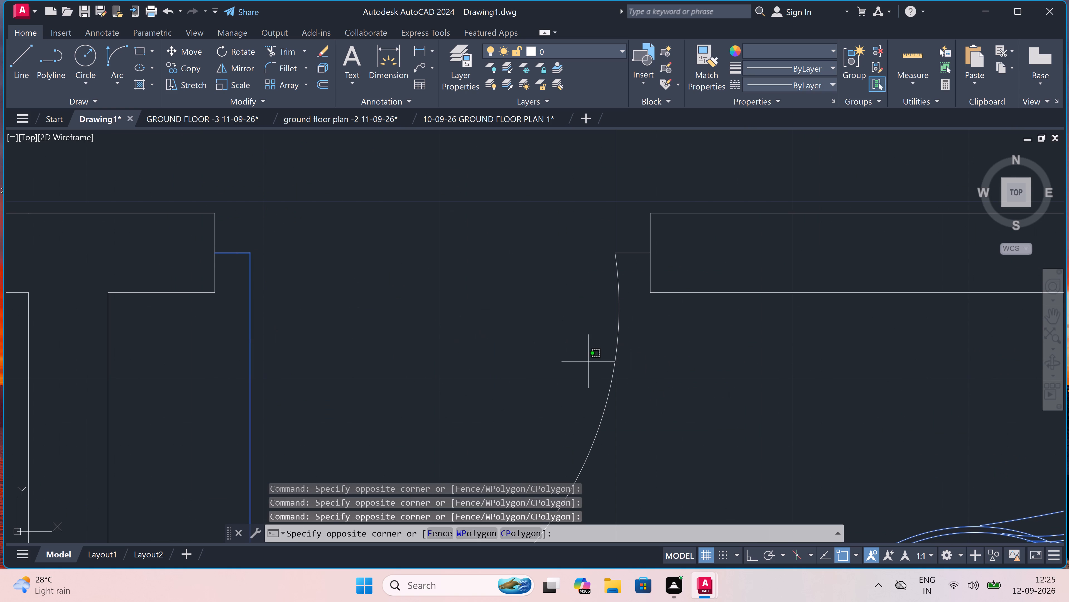
left_click(586, 355, "ctrl")
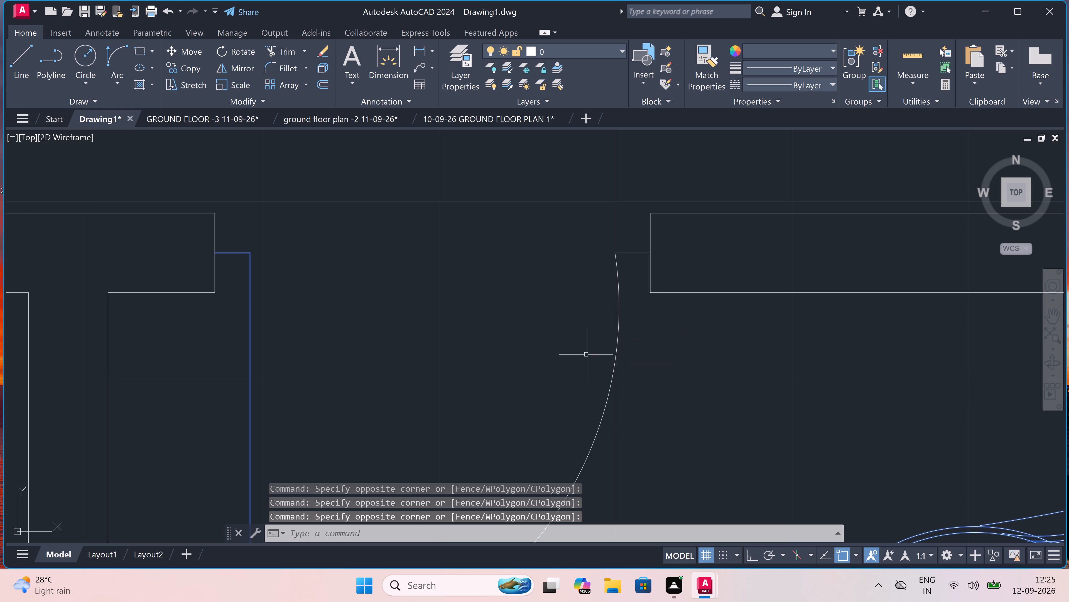
left_click_drag(668, 346, 645, 349, "ctrl")
left_click(469, 373, "ctrl")
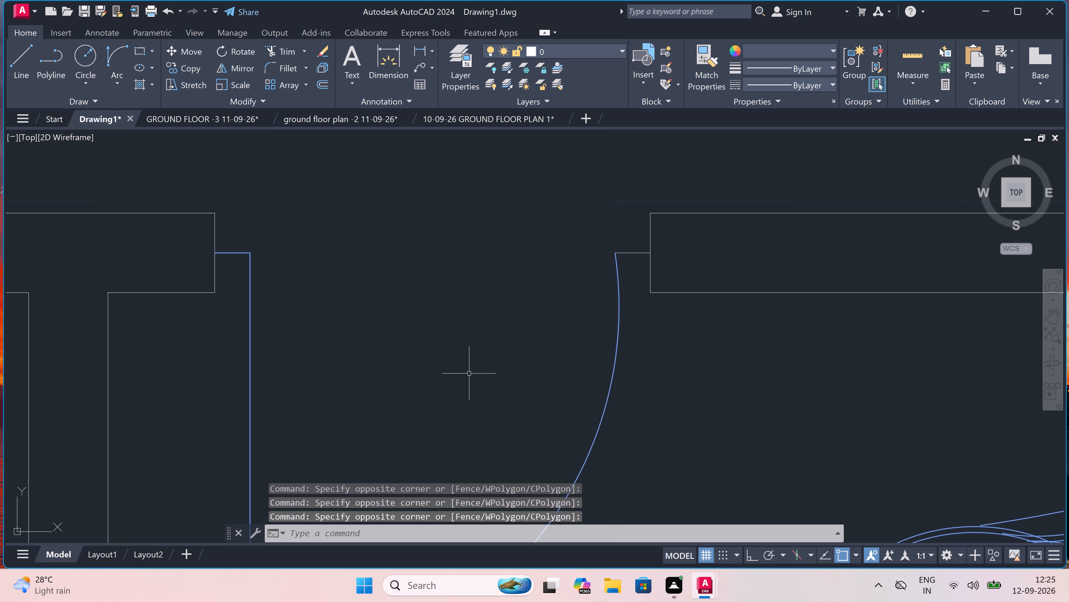
left_click_drag(628, 247, 624, 255, "ctrl")
left_click_drag(622, 259, 612, 275, "ctrl")
left_click(603, 285, "ctrl")
scroll(527, 253, "down", 5, "ctrl")
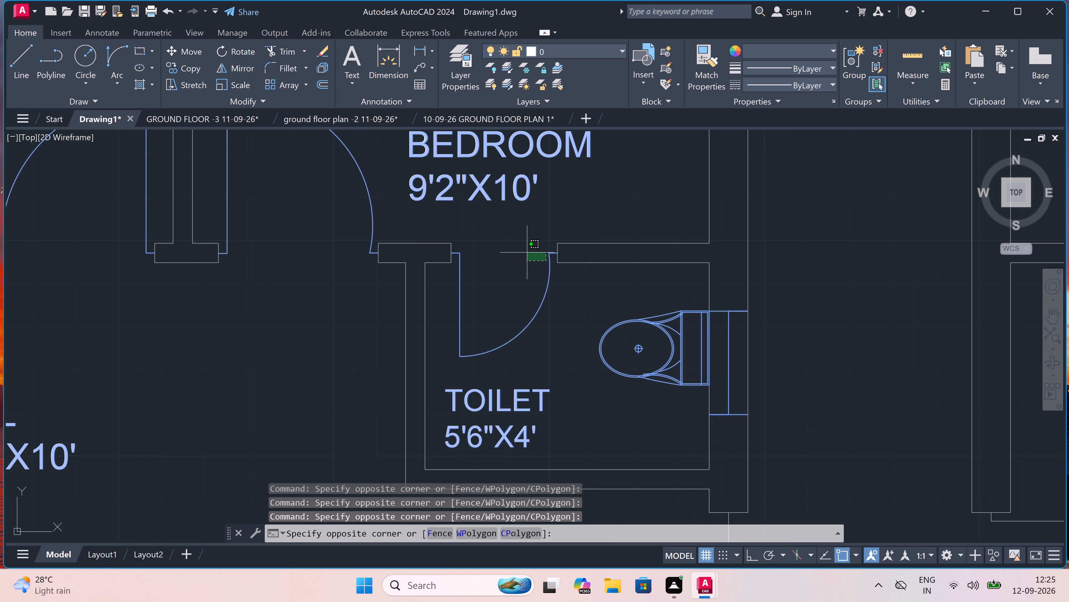
double_click(467, 391, "ctrl")
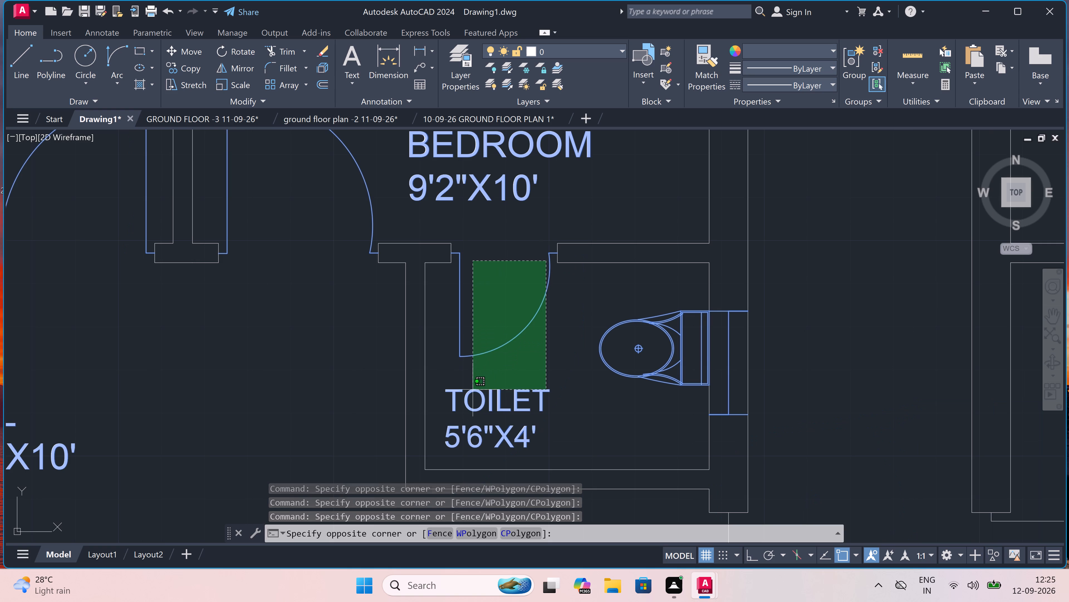
Close the Quick Properties display while keeping the top-left apartment's objects selected.
scroll(469, 389, "down", 5, "ctrl")
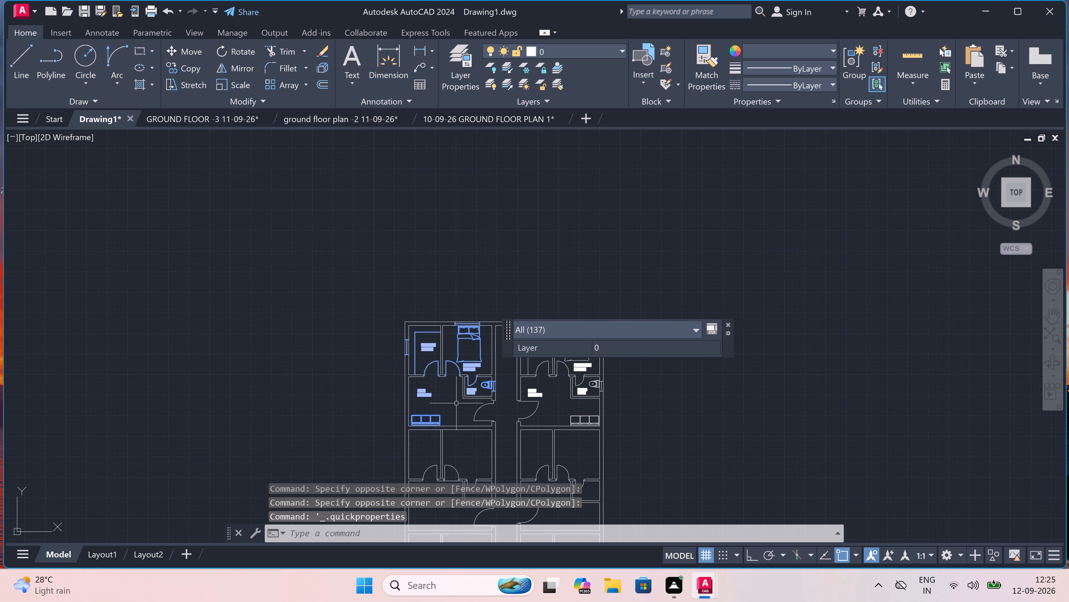
scroll(454, 406, "up", 3, "ctrl")
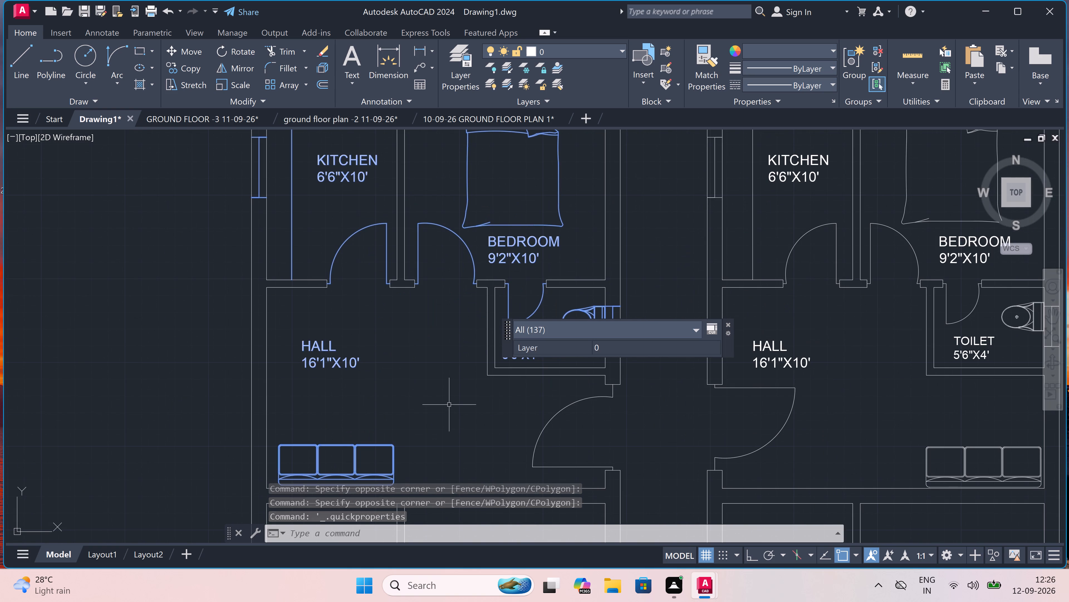
scroll(428, 389, "down", 2, "ctrl")
scroll(424, 387, "up", 1, "ctrl")
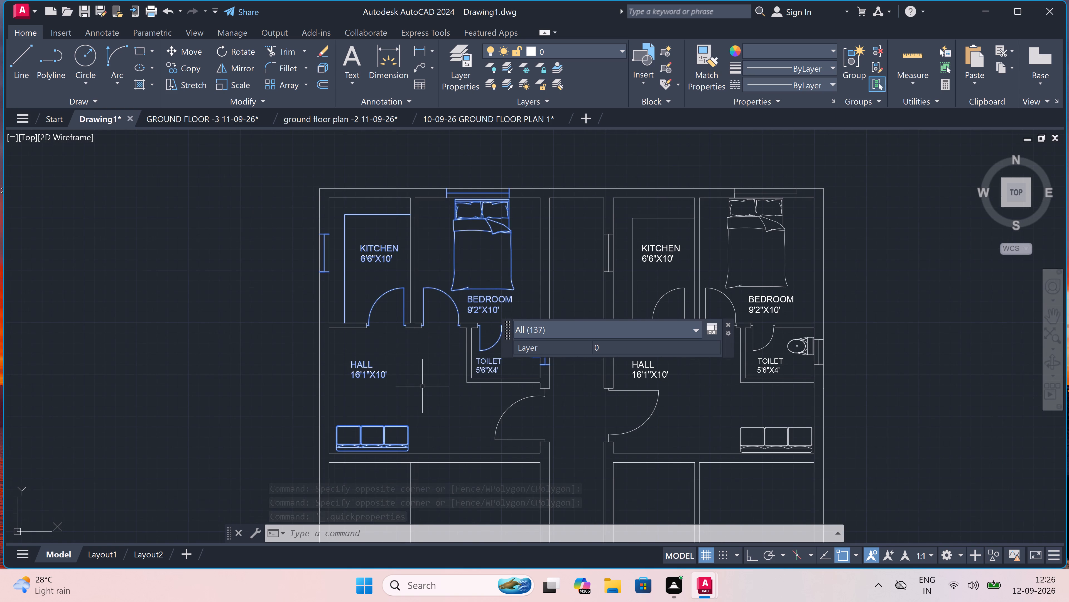
key("space")
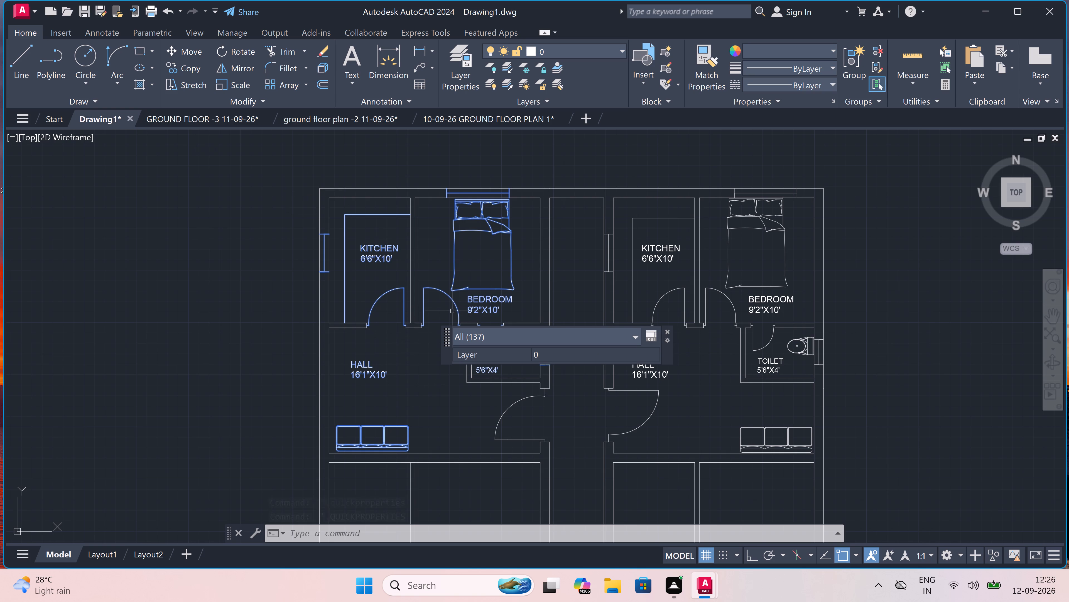
key("space")
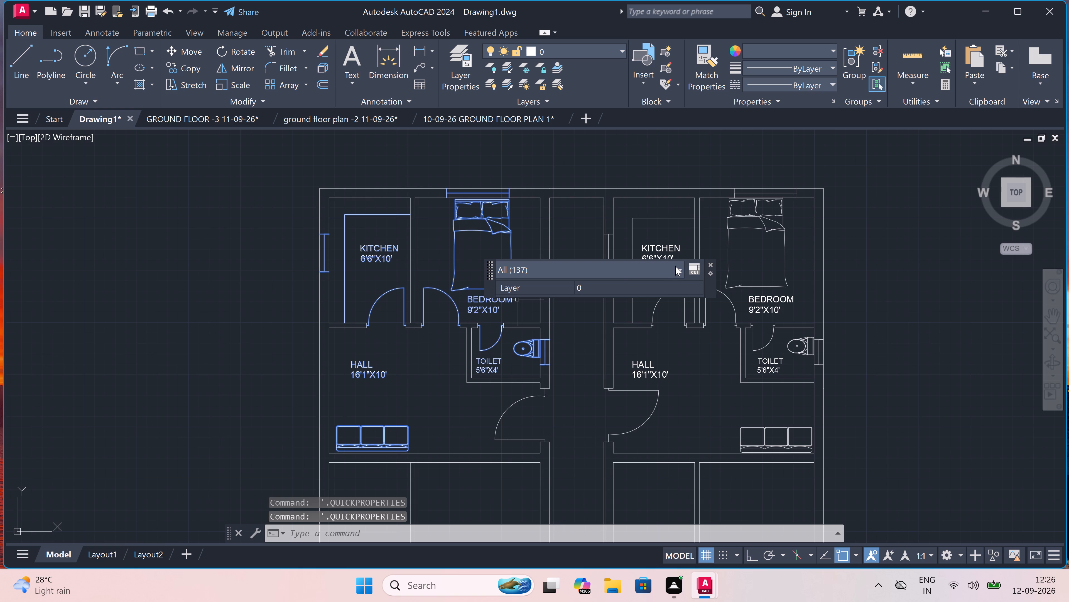
left_click(710, 263, "ctrl")
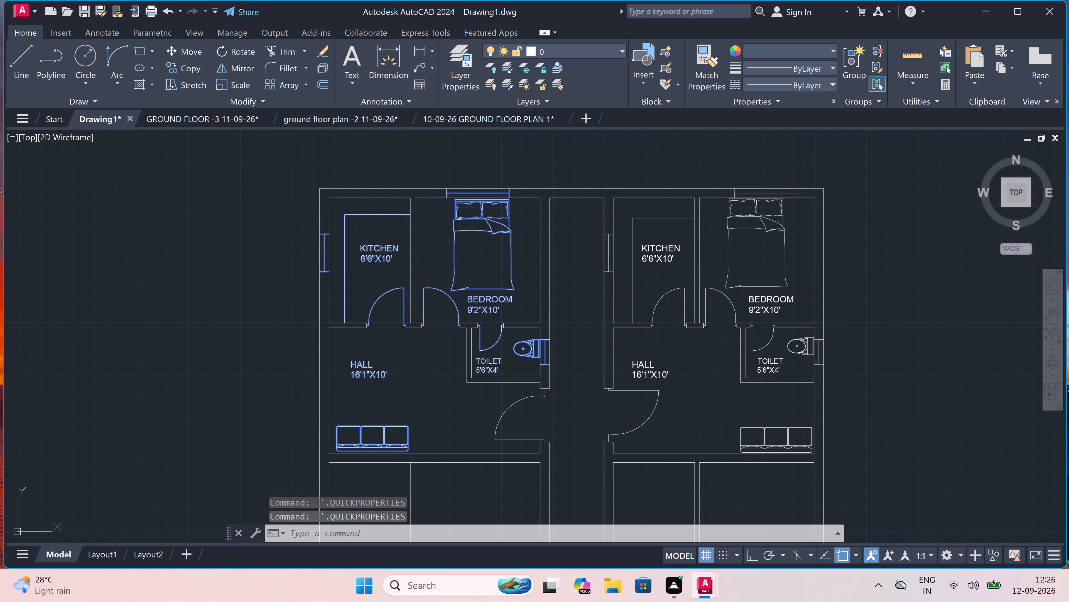
Copy the selected furniture, fixtures, doors, windows and labels into the left apartment directly below, from the toilet door's left jamb end to the matching jamb.
scroll(538, 345, "up", 2, "ctrl")
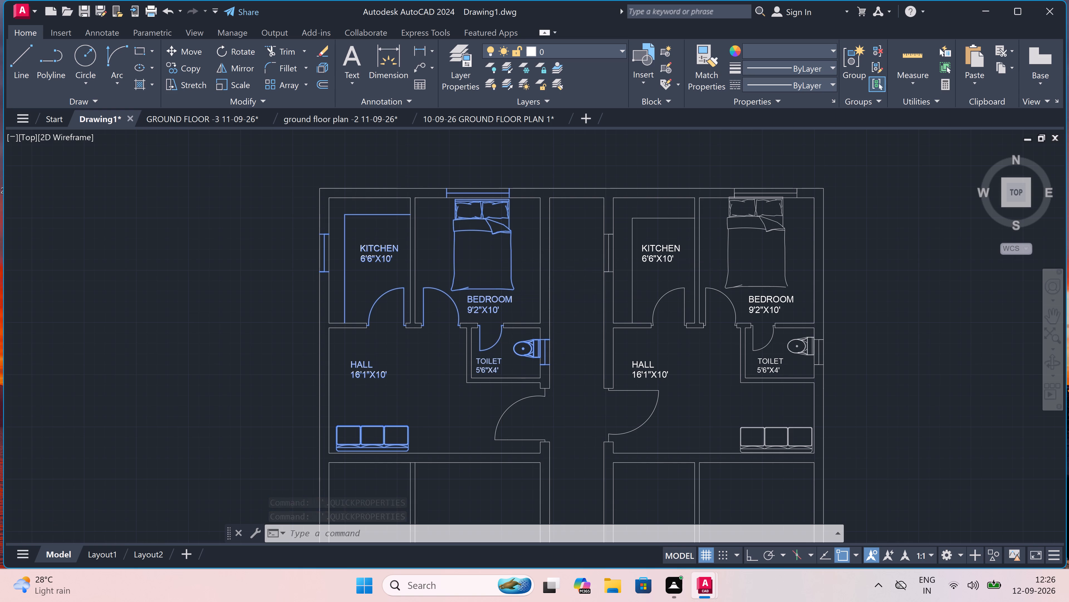
left_click(195, 66, "ctrl")
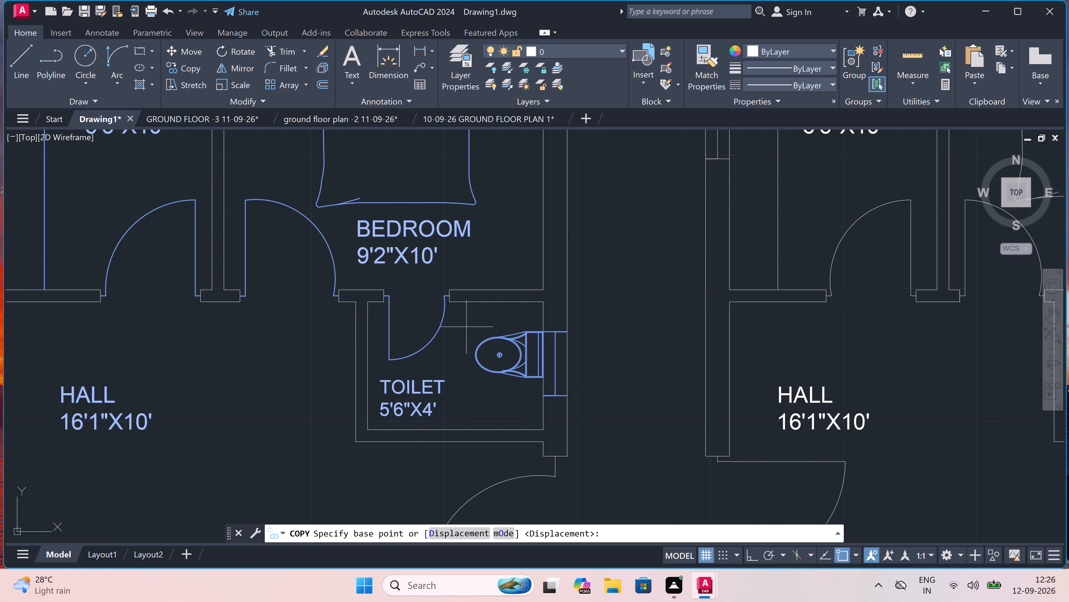
scroll(384, 298, "up", 2, "ctrl")
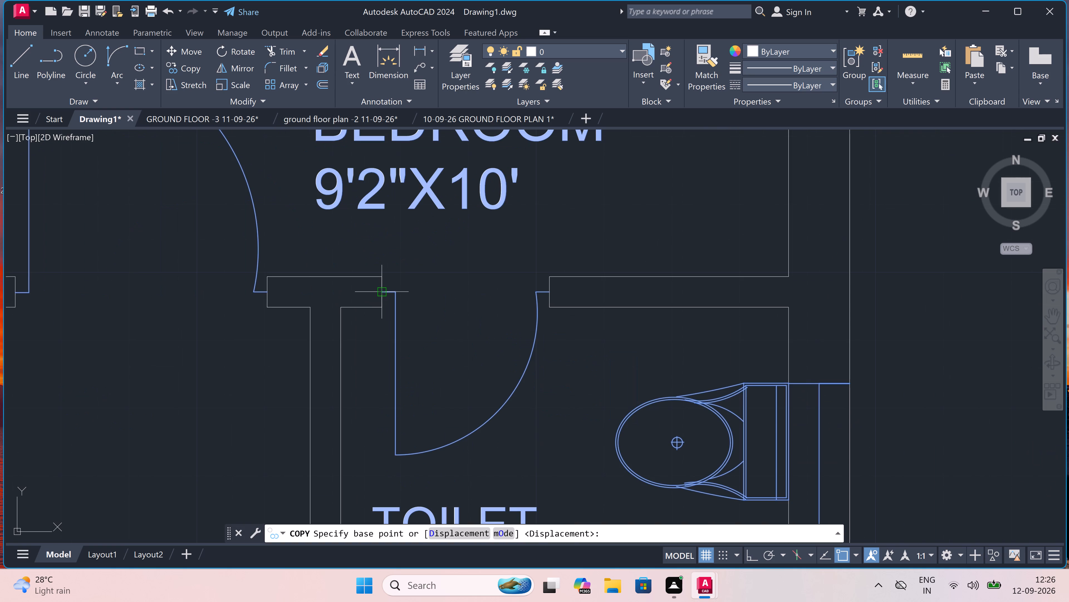
left_click_drag(380, 291, 379, 299, "ctrl")
scroll(381, 287, "down", 7, "ctrl")
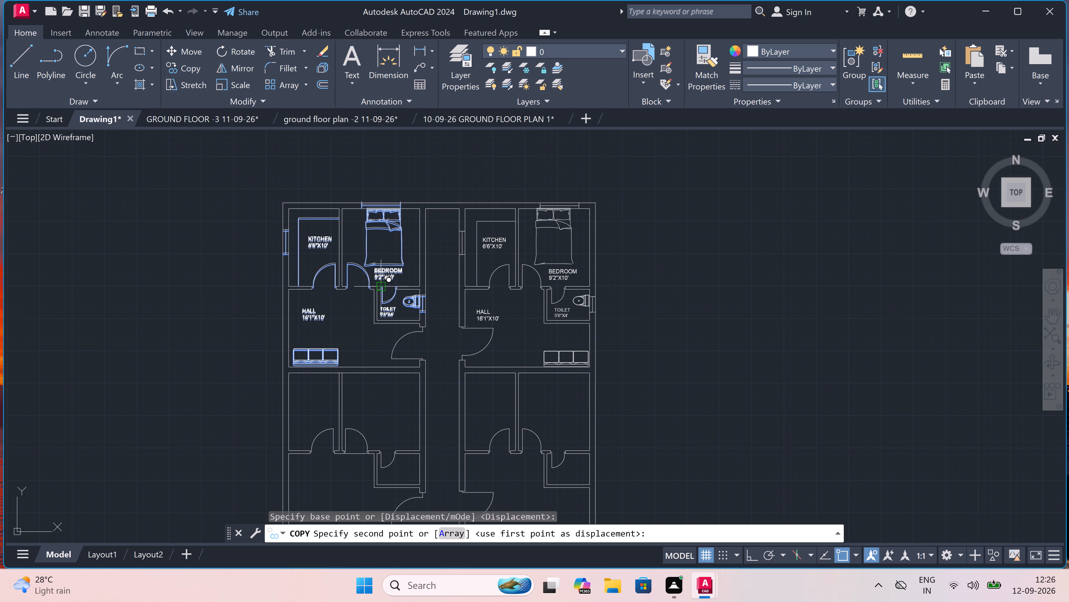
scroll(377, 418, "down", 4, "ctrl")
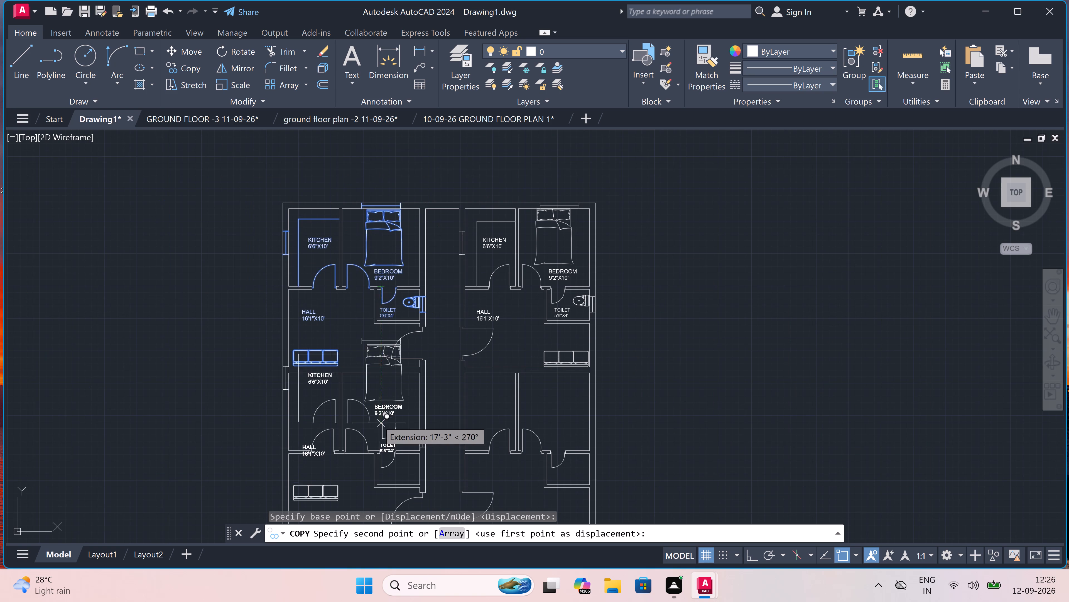
scroll(372, 447, "up", 3, "ctrl")
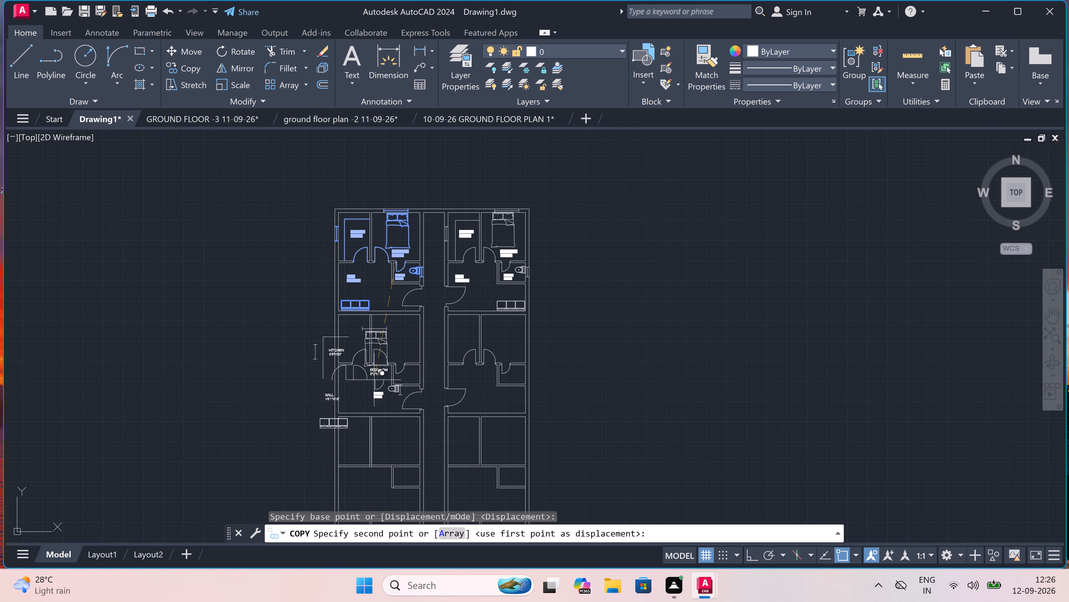
scroll(386, 356, "up", 3, "ctrl")
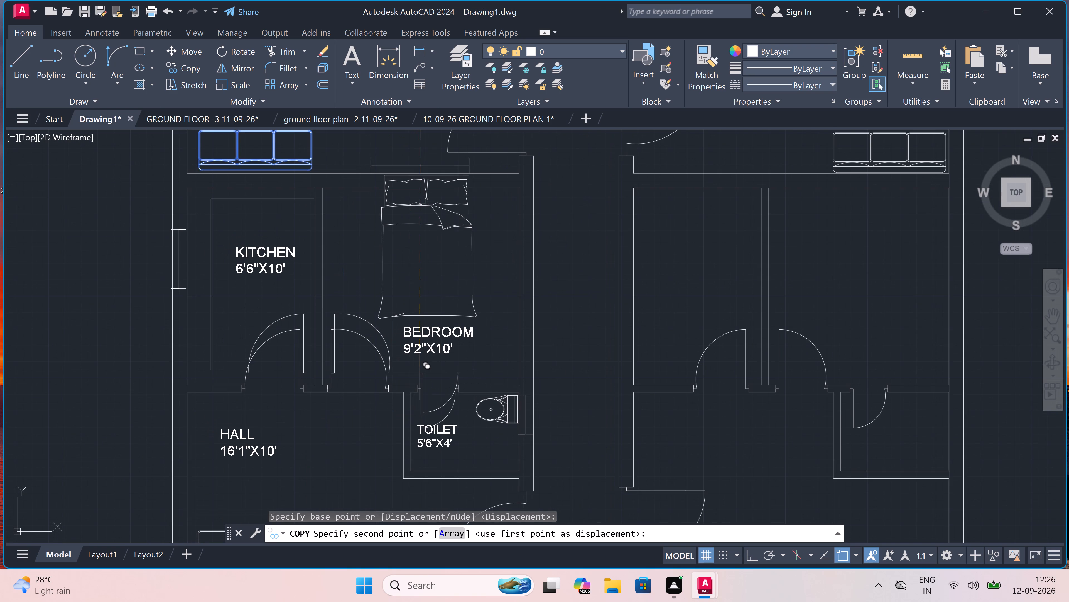
scroll(416, 395, "up", 3, "ctrl")
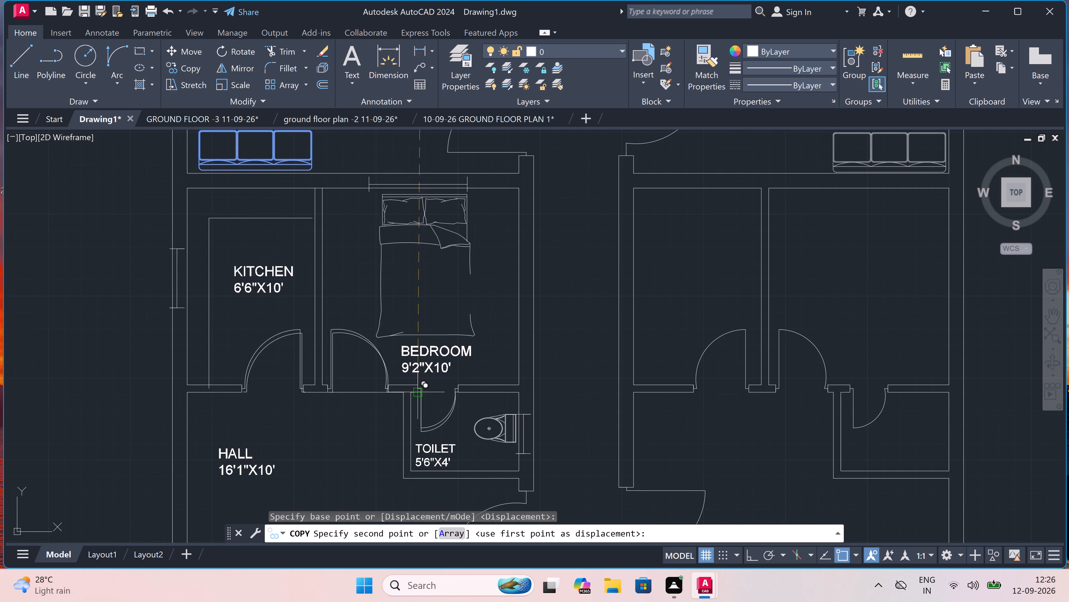
scroll(423, 377, "up", 3, "ctrl")
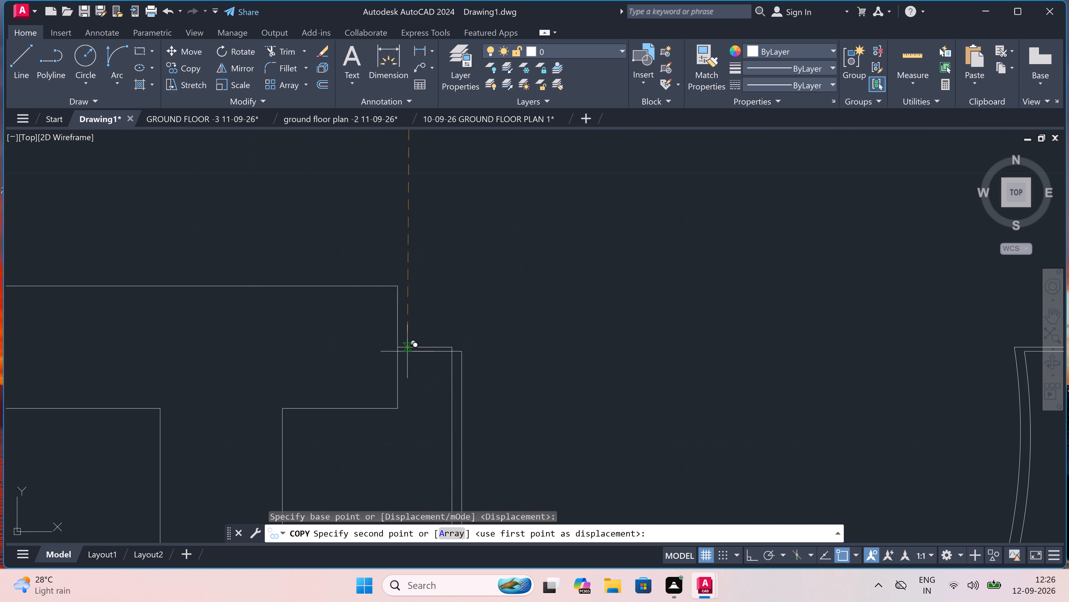
left_click(399, 345, "ctrl")
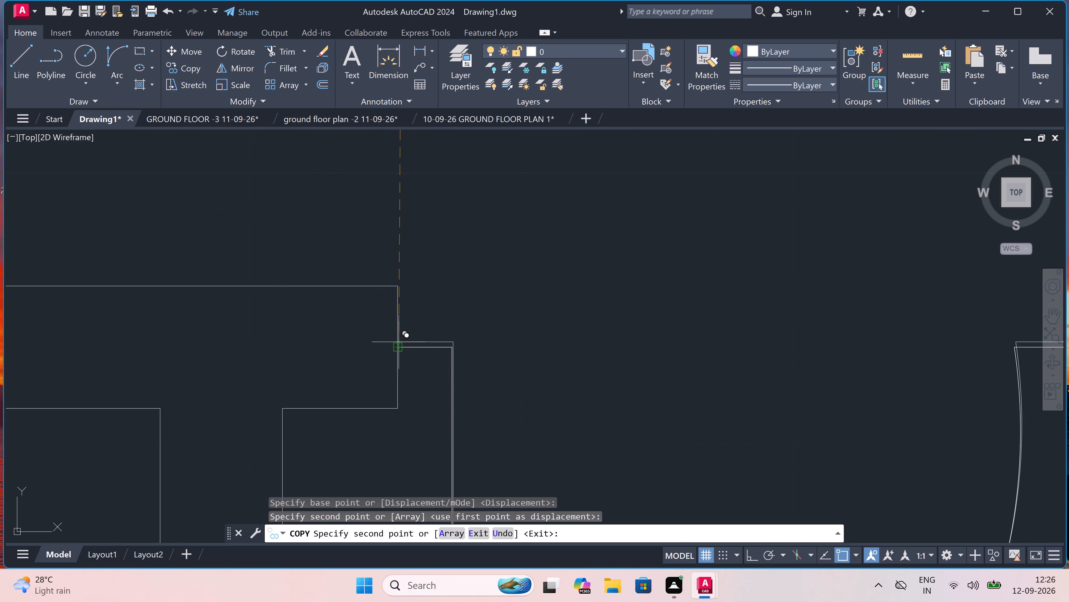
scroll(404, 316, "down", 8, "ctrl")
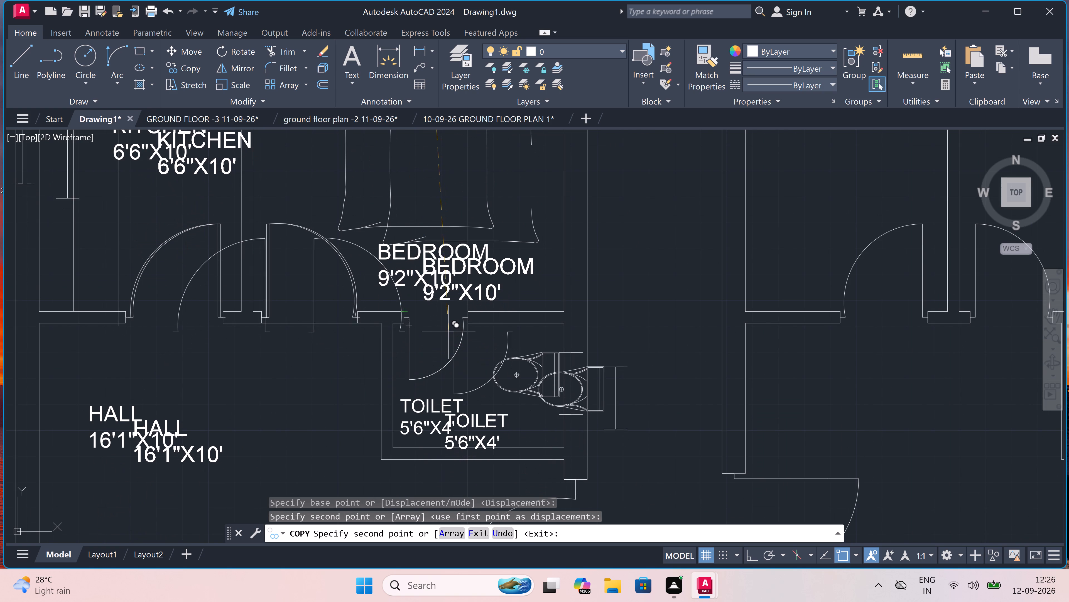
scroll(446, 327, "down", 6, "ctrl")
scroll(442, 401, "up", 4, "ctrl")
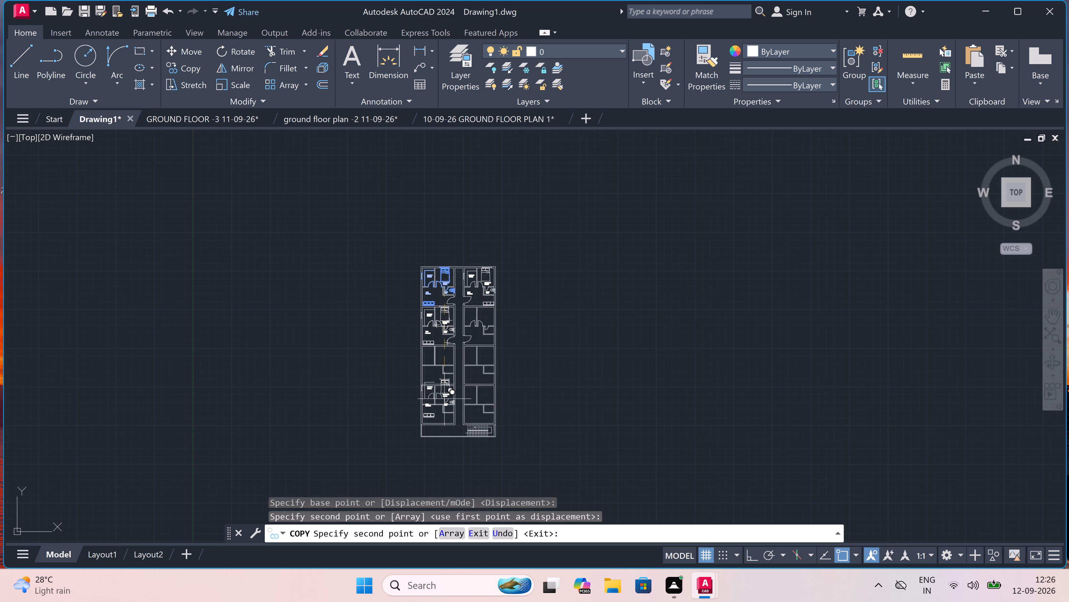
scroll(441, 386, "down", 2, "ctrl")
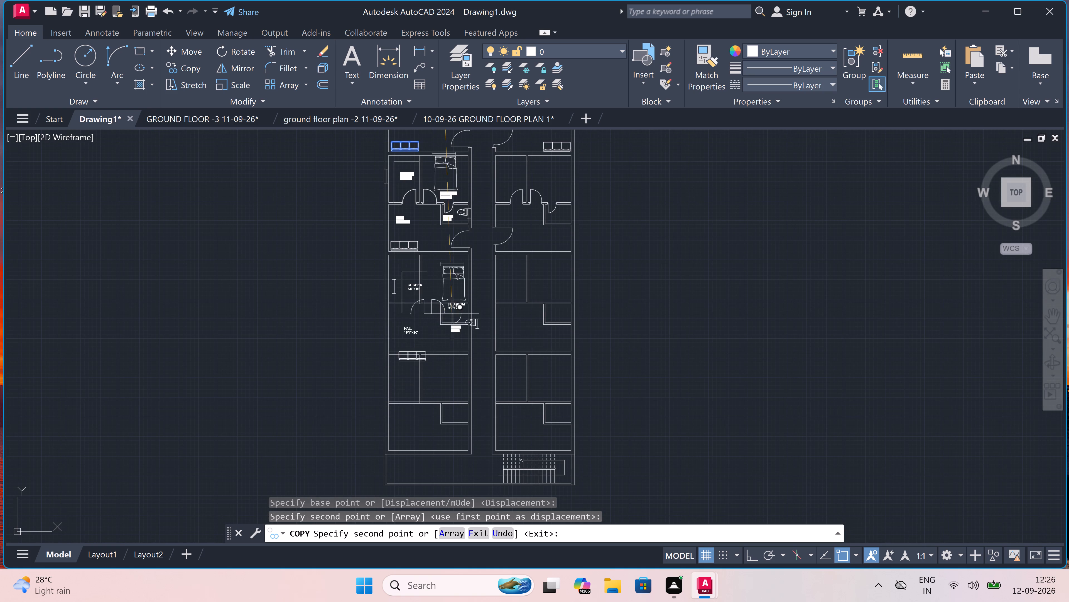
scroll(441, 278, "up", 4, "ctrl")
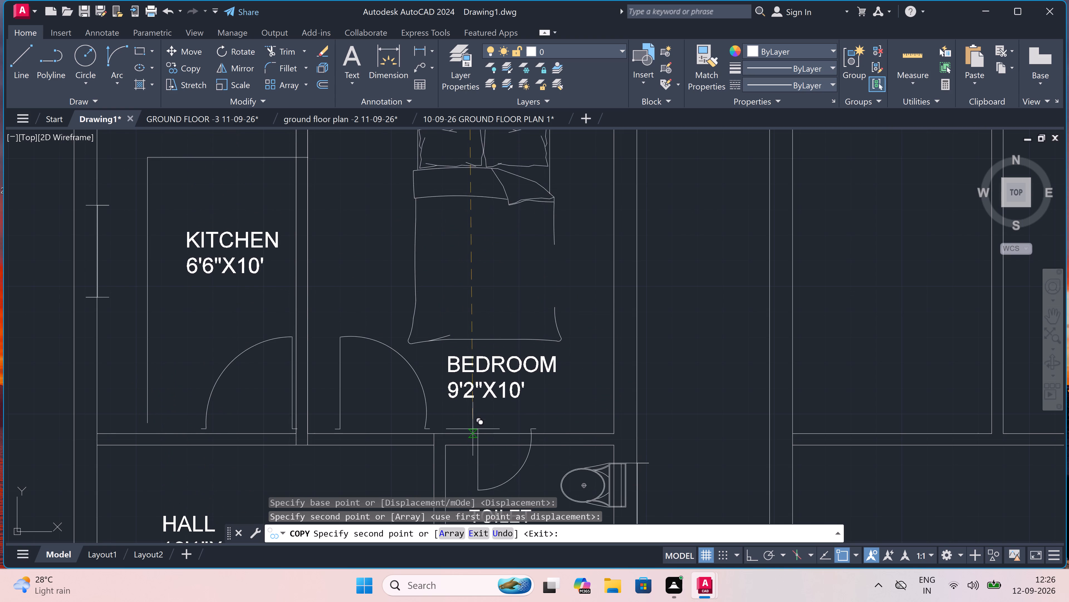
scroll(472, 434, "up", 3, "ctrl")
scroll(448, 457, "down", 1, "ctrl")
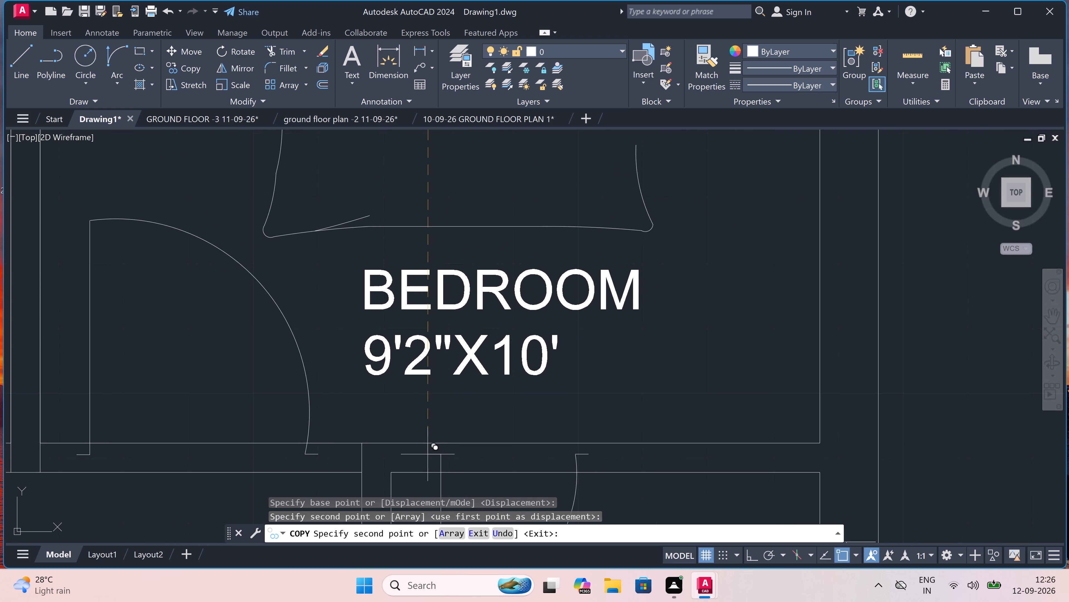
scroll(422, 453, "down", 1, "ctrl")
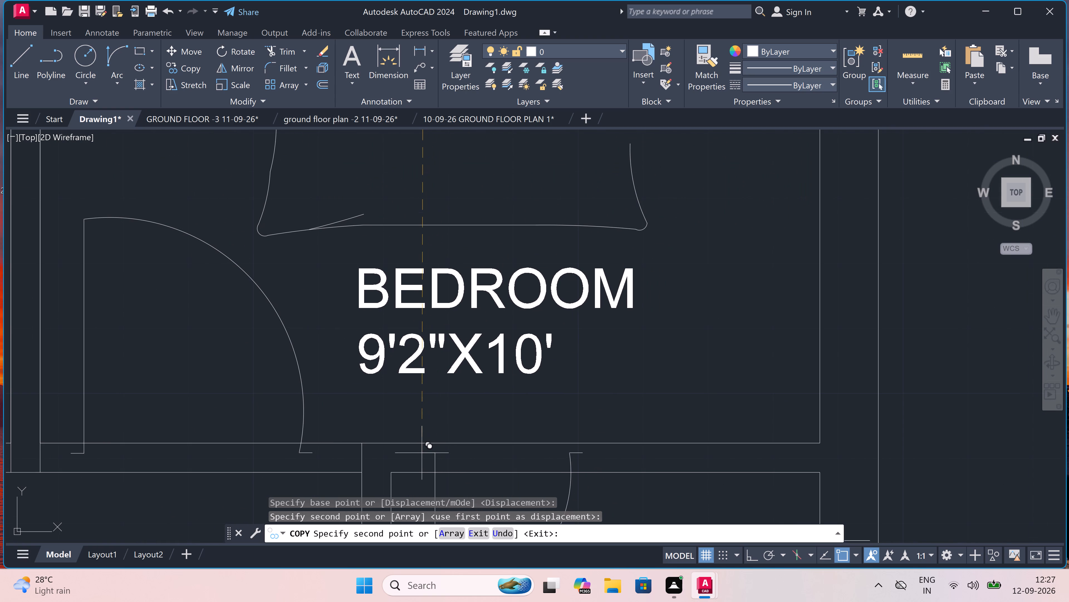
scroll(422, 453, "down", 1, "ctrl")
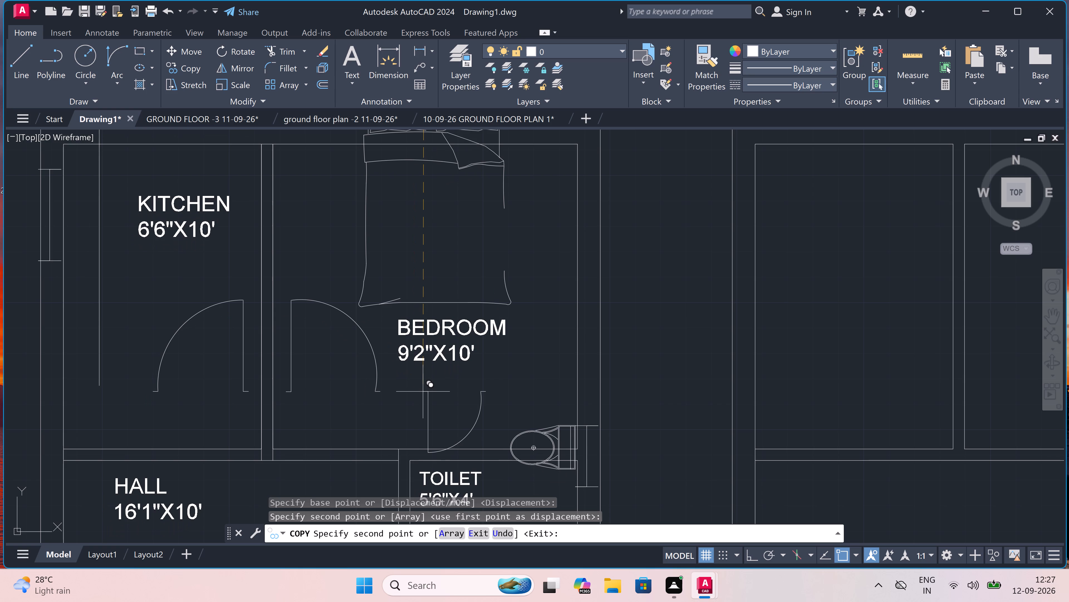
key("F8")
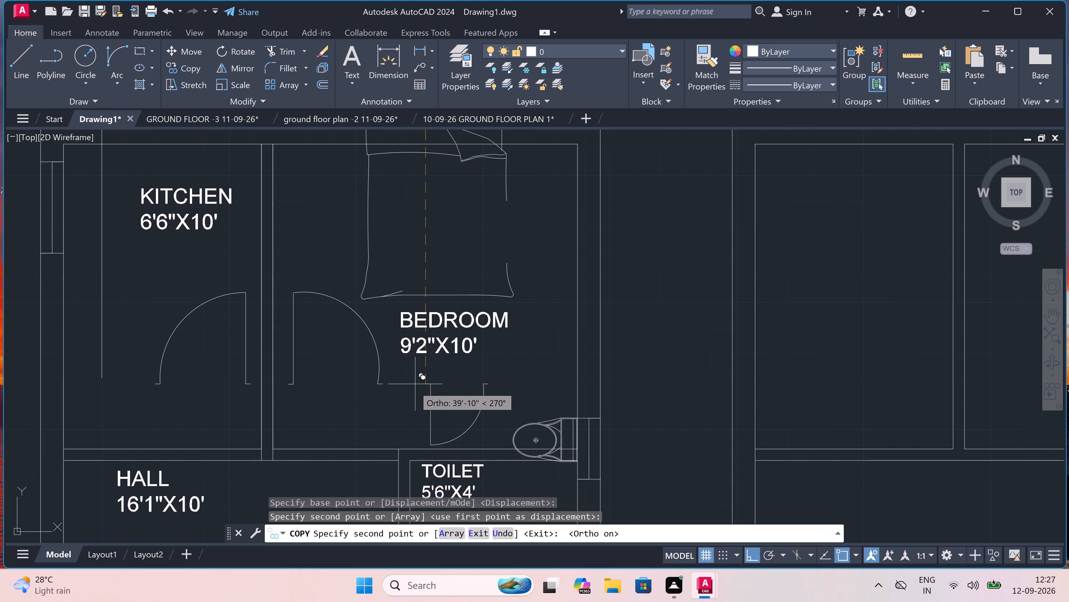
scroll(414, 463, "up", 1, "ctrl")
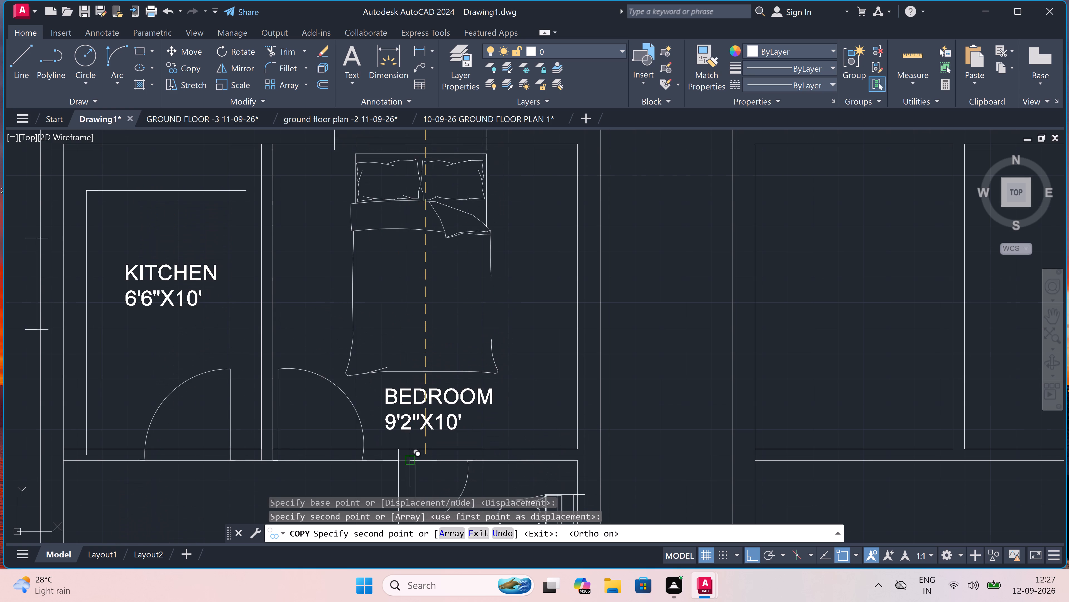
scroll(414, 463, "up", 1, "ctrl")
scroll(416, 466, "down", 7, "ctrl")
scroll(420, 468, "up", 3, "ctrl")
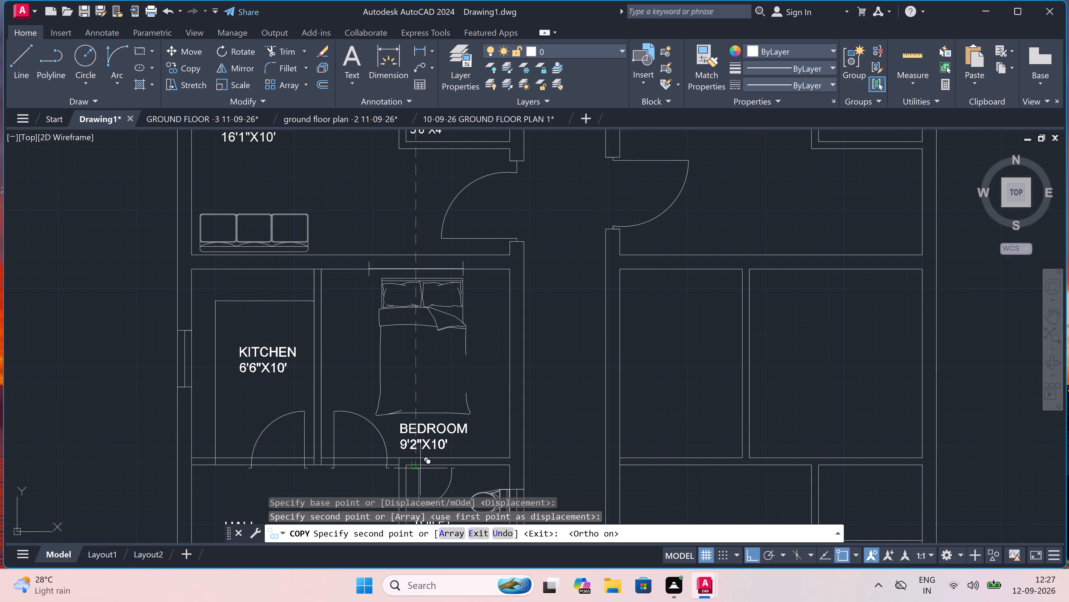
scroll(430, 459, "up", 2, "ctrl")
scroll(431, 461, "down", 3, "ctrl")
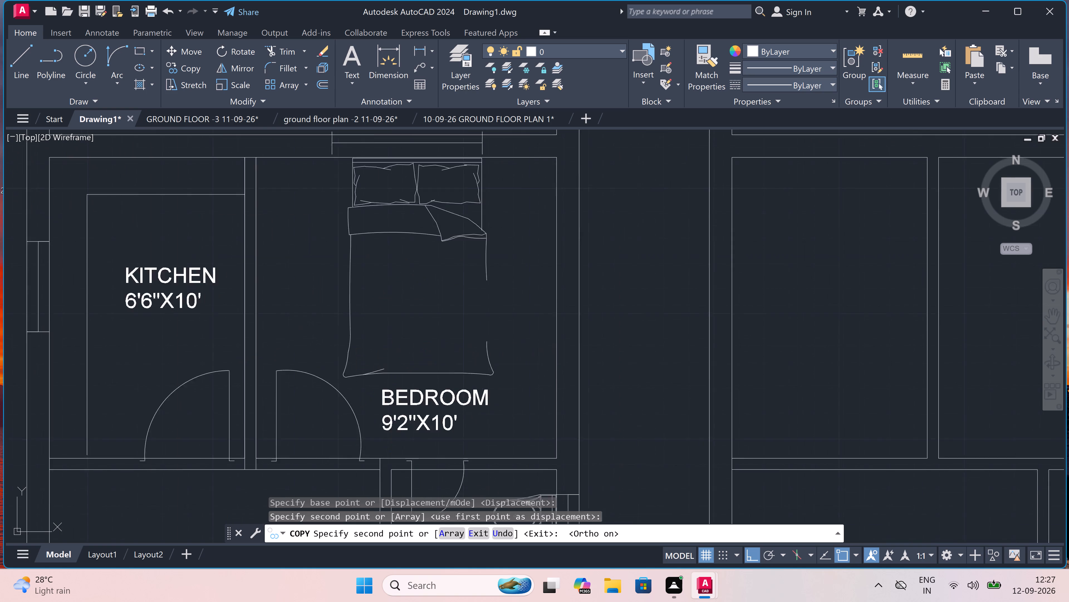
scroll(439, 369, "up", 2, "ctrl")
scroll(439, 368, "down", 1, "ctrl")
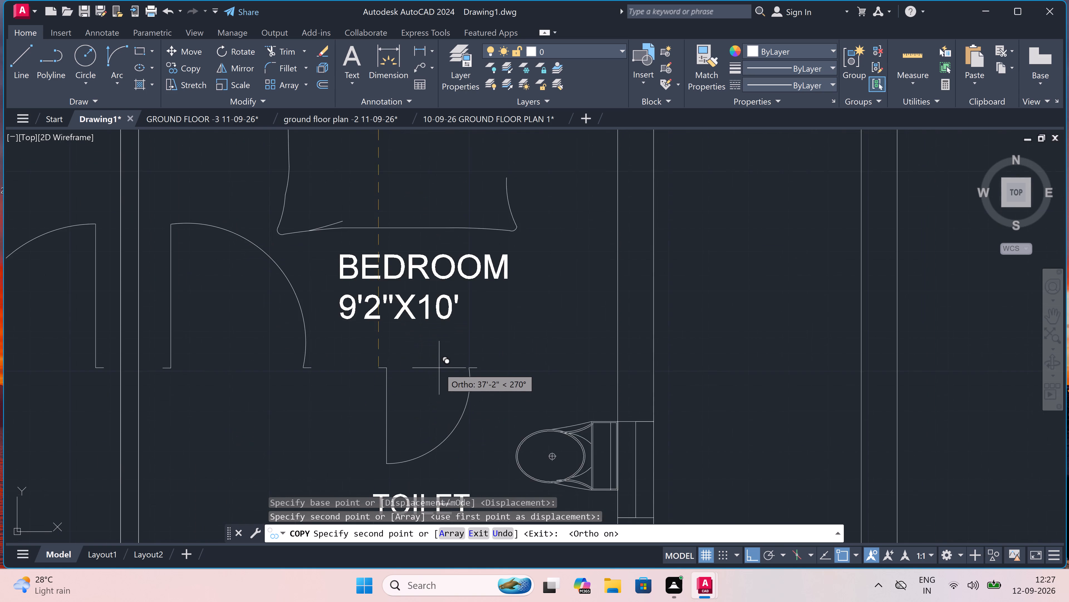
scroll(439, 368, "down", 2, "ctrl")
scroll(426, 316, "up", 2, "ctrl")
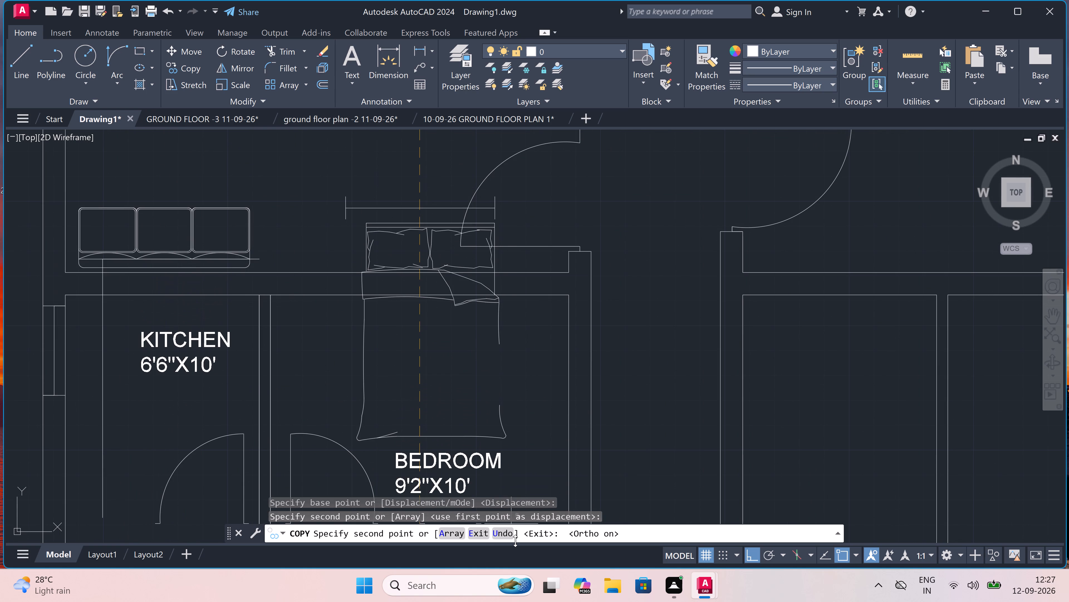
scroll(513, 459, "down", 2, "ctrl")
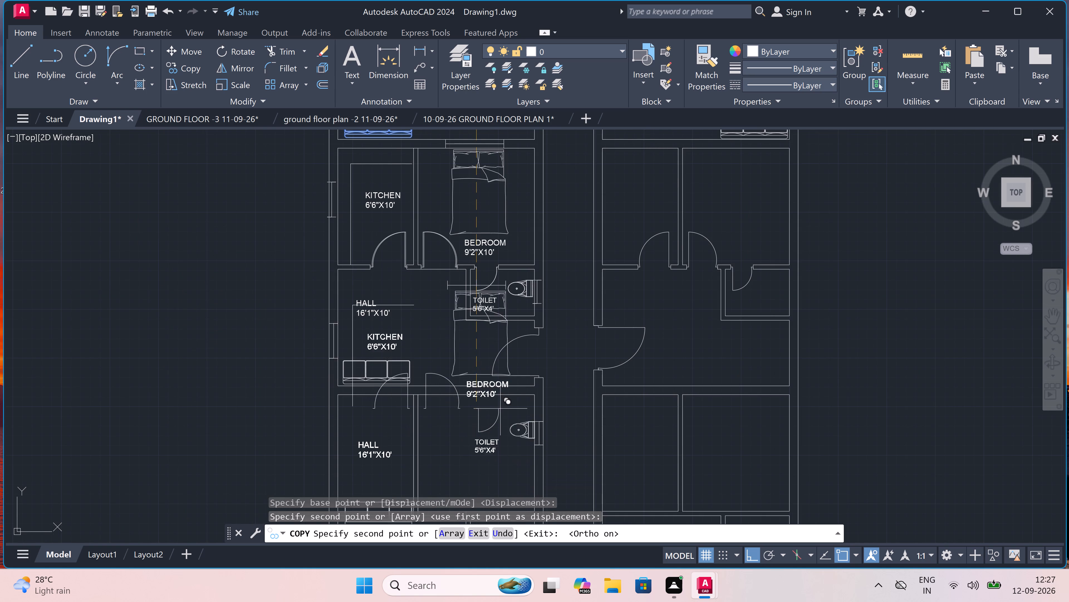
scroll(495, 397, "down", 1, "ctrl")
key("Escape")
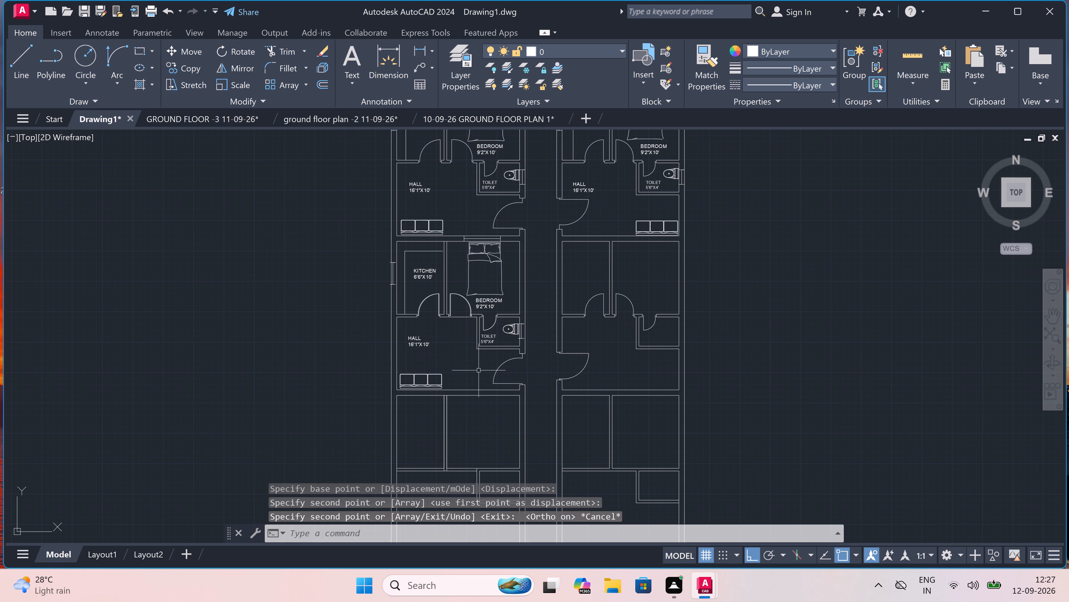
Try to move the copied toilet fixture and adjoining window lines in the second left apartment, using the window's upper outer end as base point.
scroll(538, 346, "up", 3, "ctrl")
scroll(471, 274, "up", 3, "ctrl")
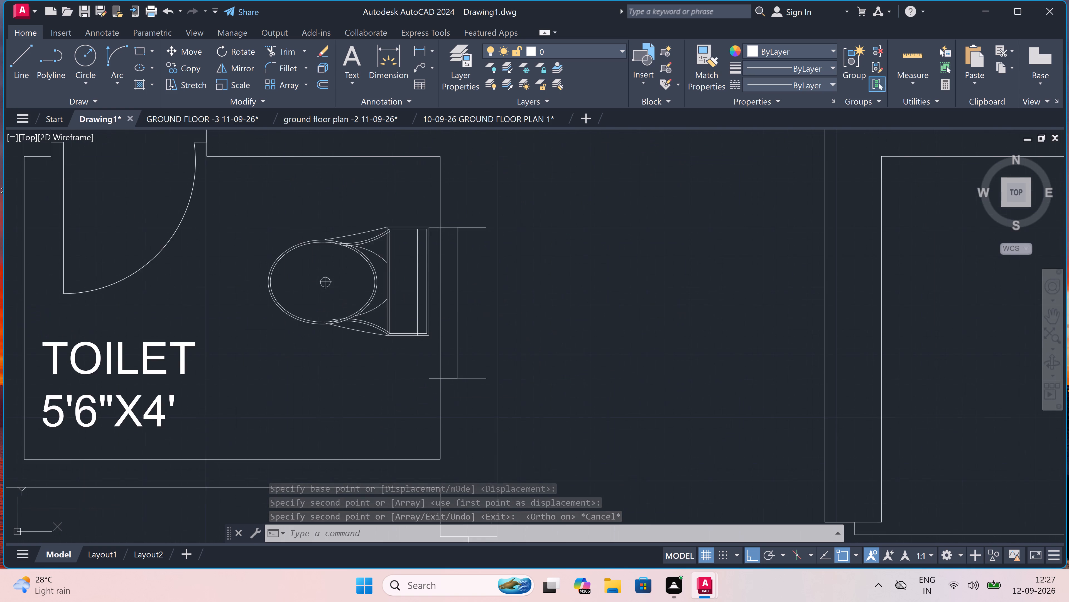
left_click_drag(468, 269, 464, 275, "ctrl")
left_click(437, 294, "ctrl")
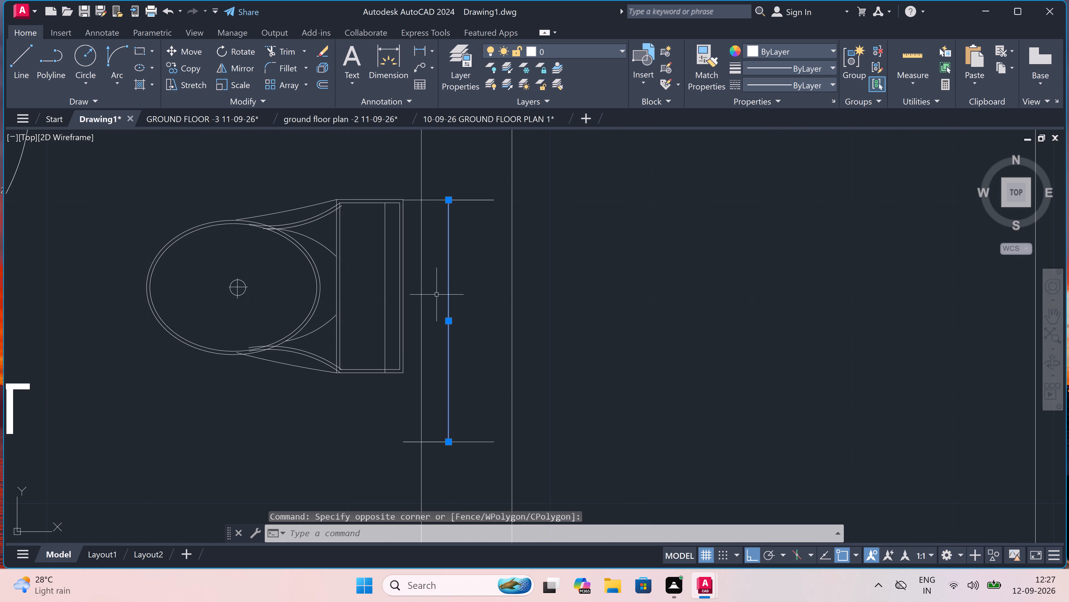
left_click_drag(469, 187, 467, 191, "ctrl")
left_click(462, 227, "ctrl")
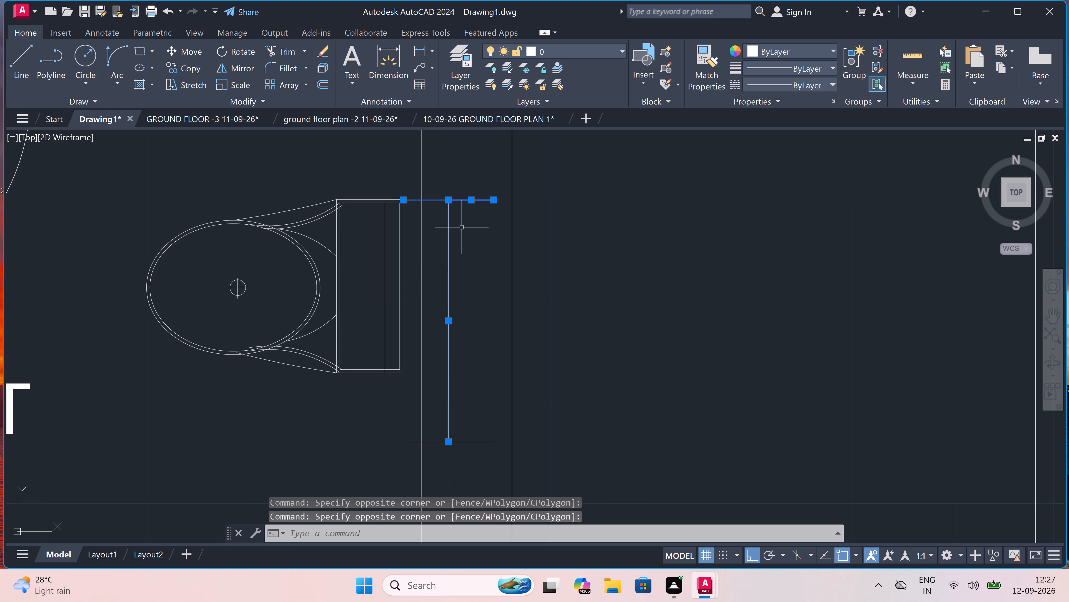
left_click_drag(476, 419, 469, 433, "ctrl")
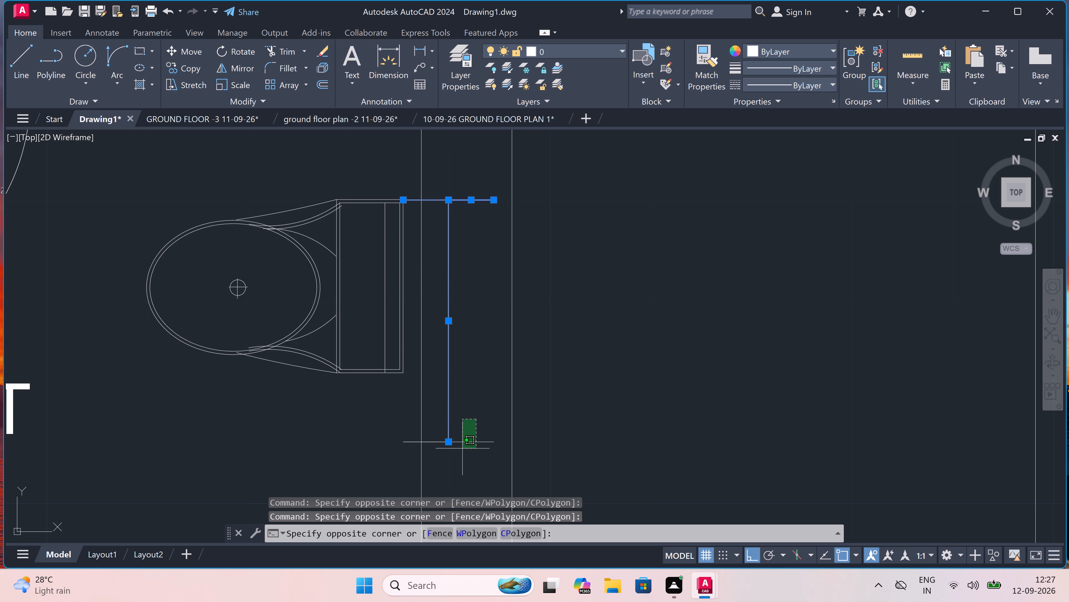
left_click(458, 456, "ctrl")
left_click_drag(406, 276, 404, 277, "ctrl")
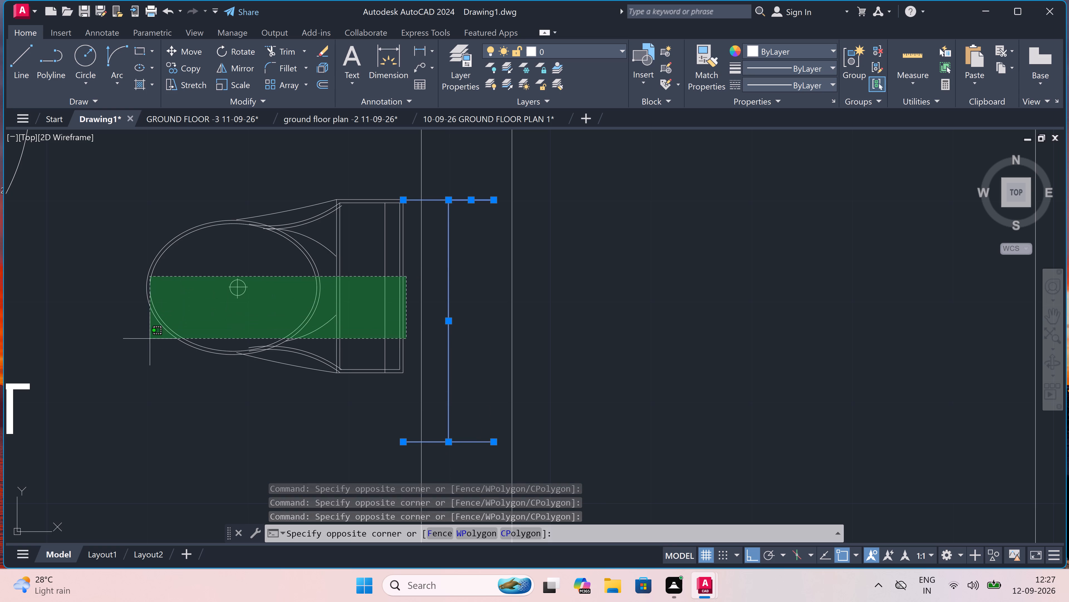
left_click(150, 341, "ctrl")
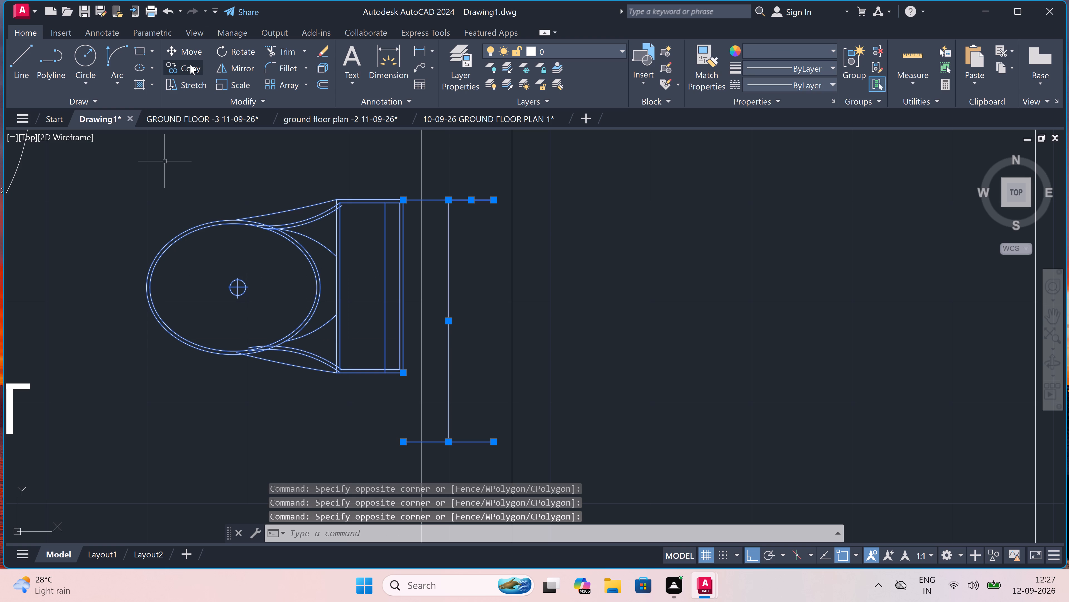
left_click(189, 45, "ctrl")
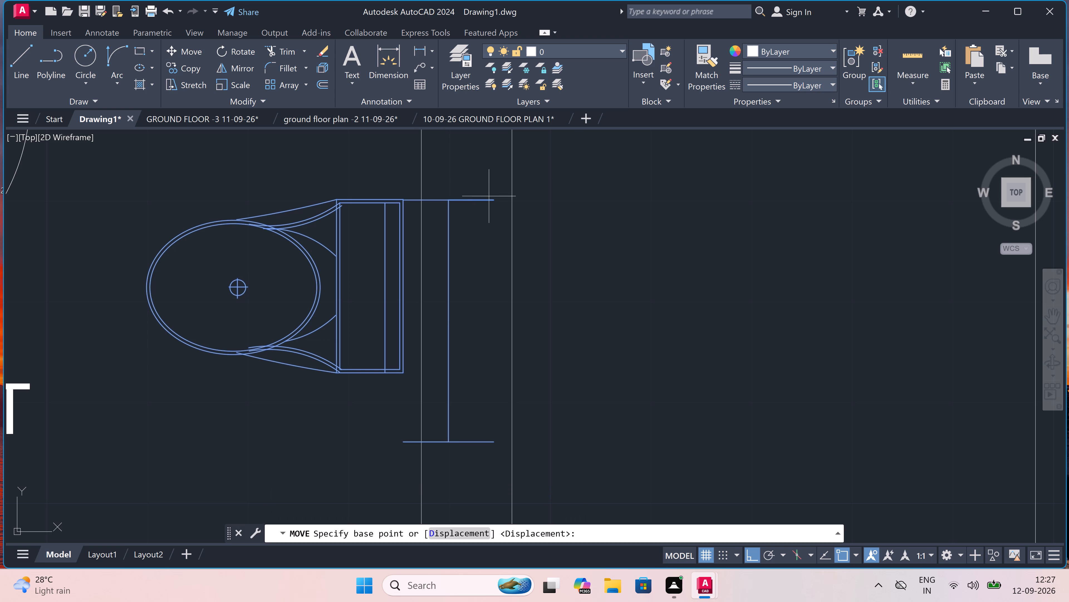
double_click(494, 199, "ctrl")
Move the second left apartment's toilet fixture and adjoining window lines from the window's upper outer end horizontally onto the wall's outer face.
left_click_drag(492, 195, 464, 227, "ctrl")
left_click_drag(452, 238, 448, 242, "ctrl")
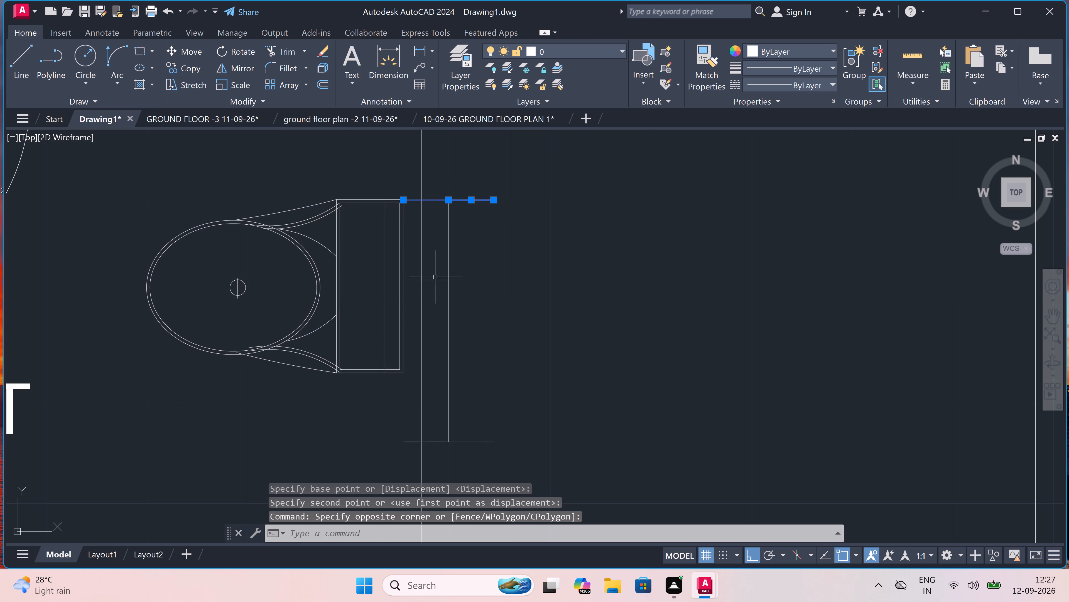
left_click_drag(462, 285, 460, 285, "ctrl")
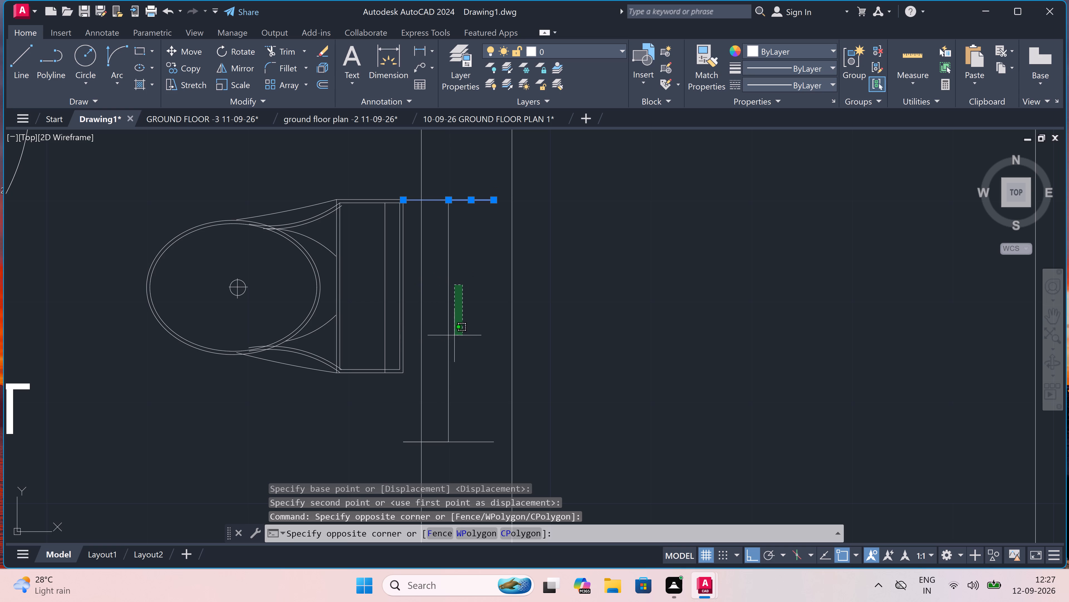
left_click(453, 335, "ctrl")
left_click_drag(449, 331, 442, 339, "ctrl")
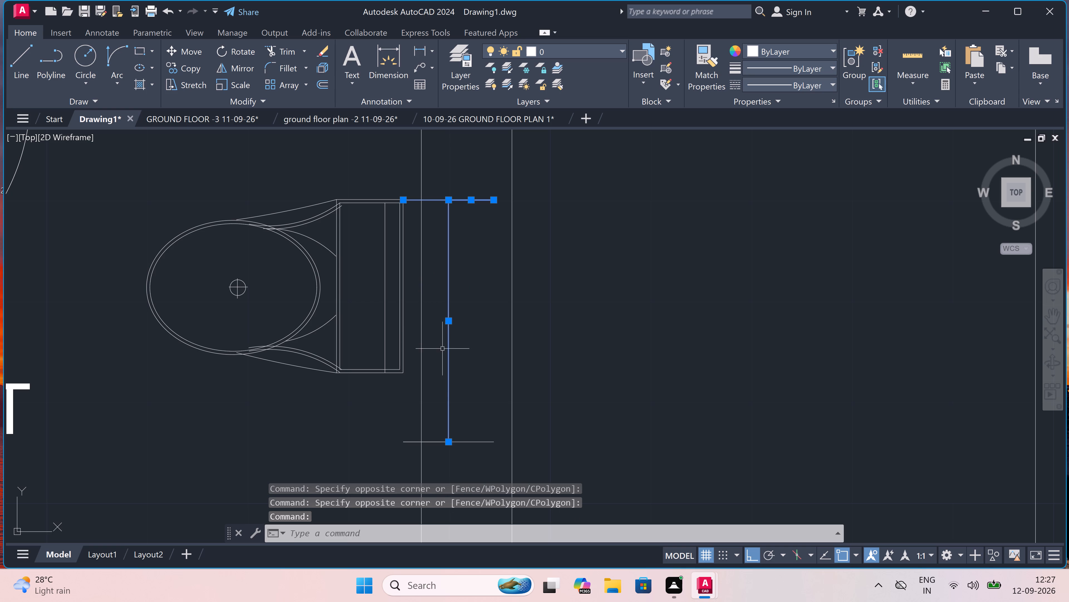
double_click(474, 442, "ctrl")
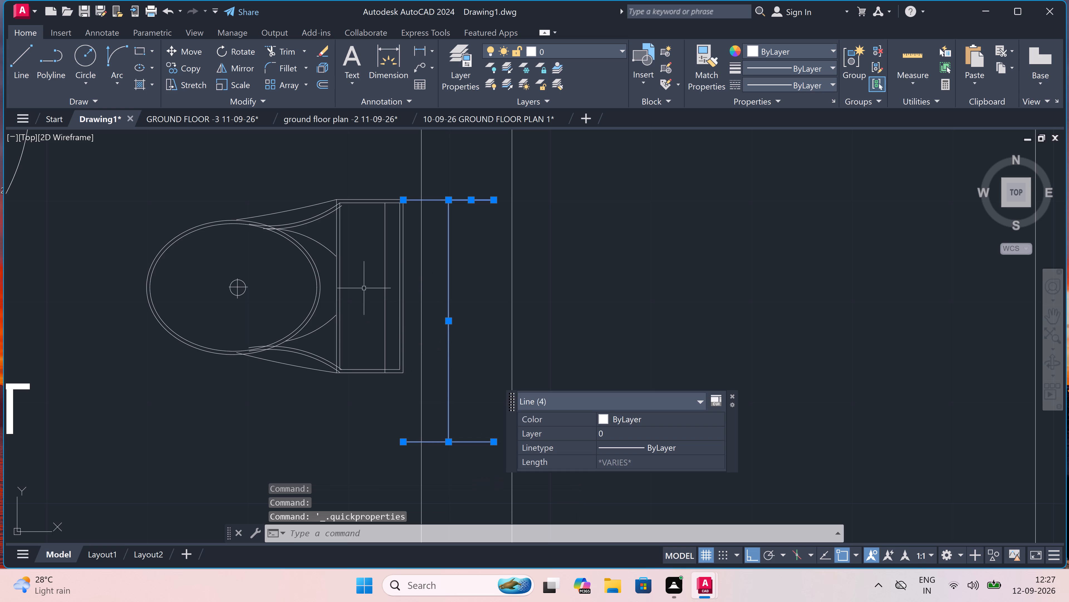
left_click(408, 231, "ctrl")
double_click(178, 352, "ctrl")
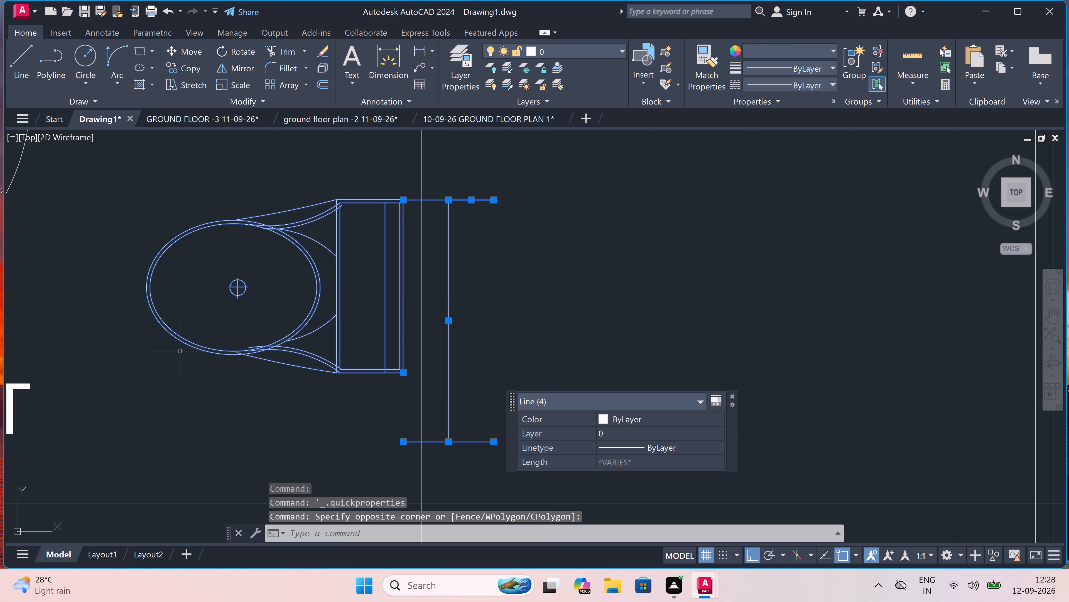
left_click(184, 45, "ctrl")
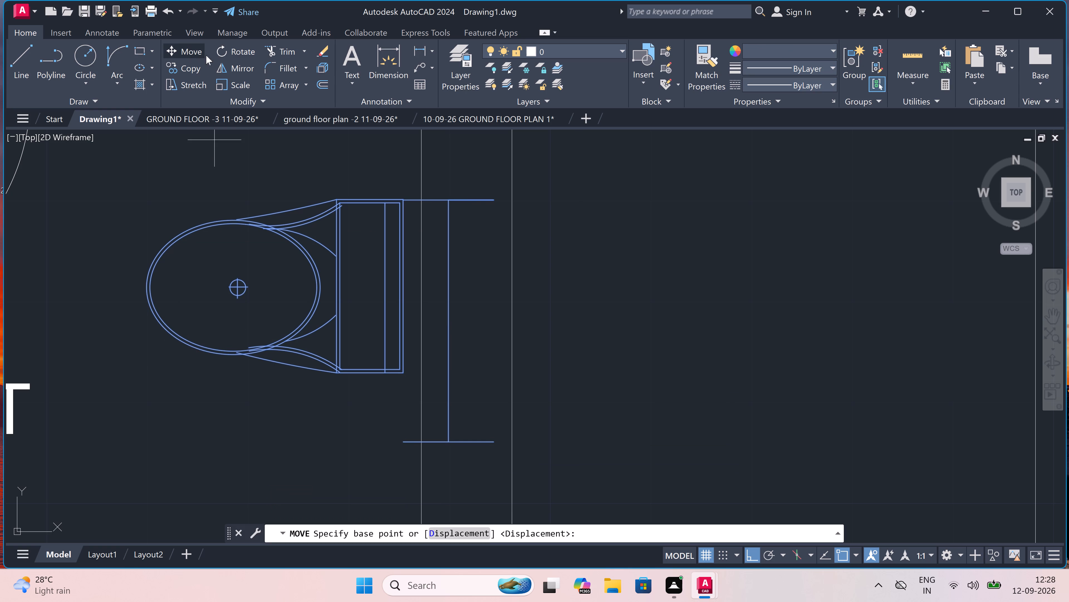
left_click_drag(492, 198, 495, 198, "ctrl")
left_click(511, 200, "ctrl")
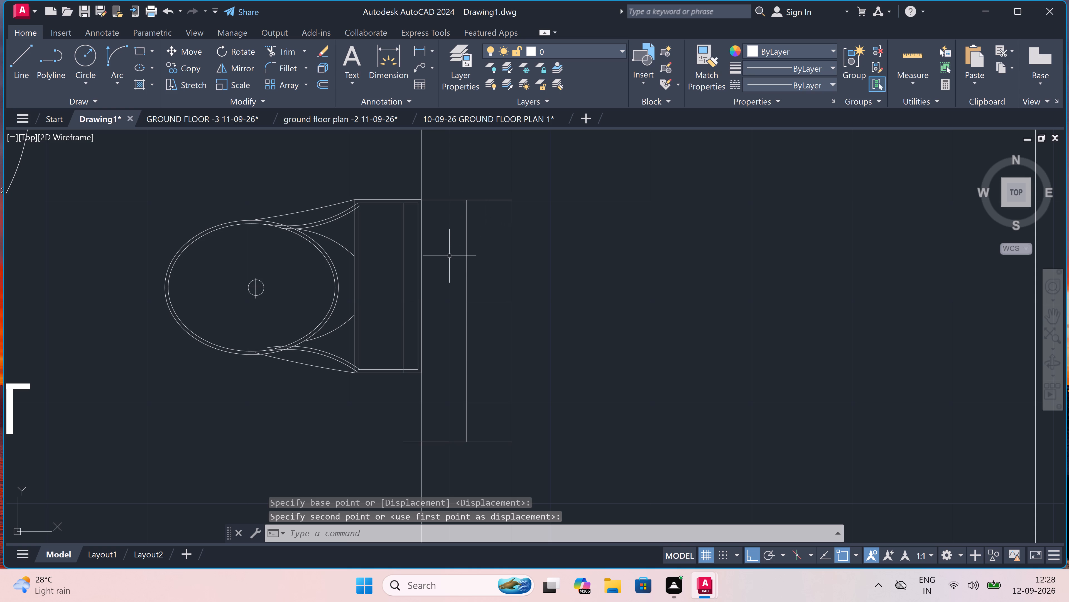
Trim the toilet window's lower jamb line where it overhangs the inner wall face in the second left apartment.
scroll(411, 468, "up", 2, "ctrl")
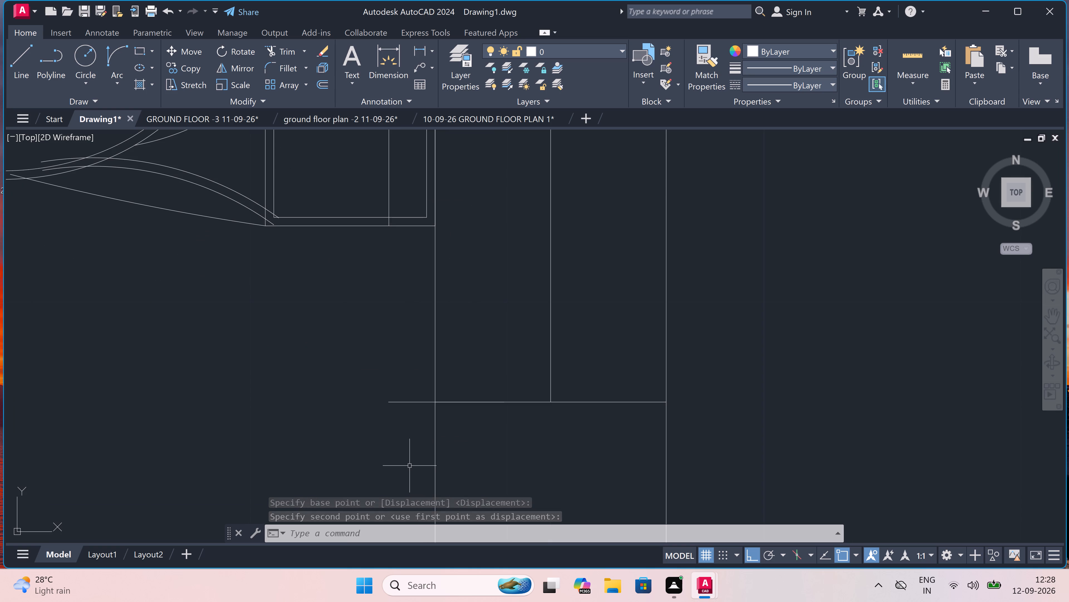
key("t")
type("R")
key("space")
left_click_drag(407, 458, 407, 454, "ctrl")
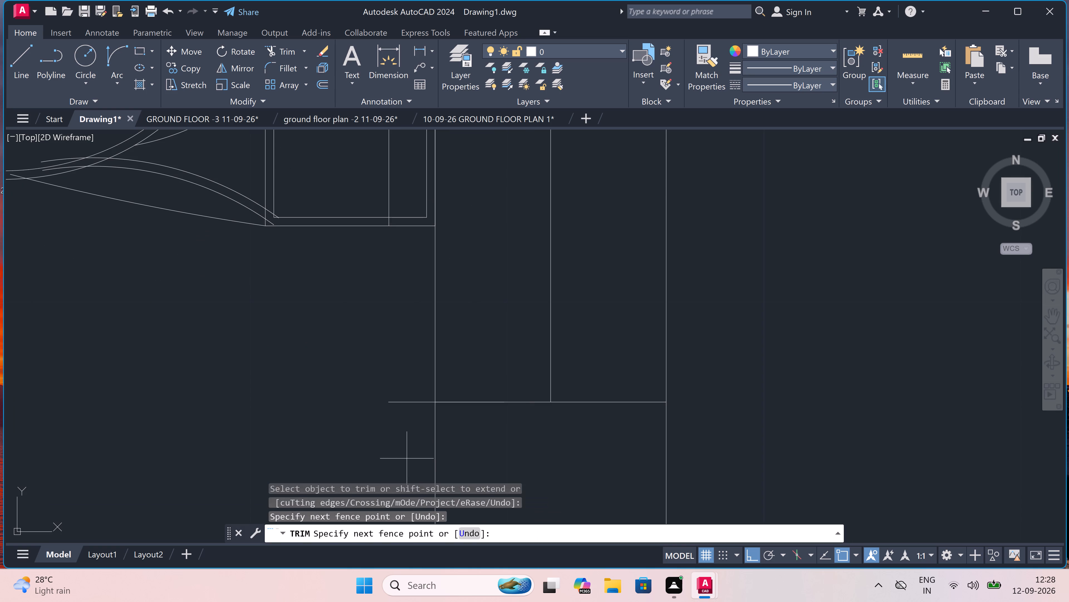
left_click(417, 349, "ctrl")
key("Escape")
Extend the second left apartment's kitchen counter line to the wall between the kitchen and bedroom.
scroll(414, 348, "down", 9, "ctrl")
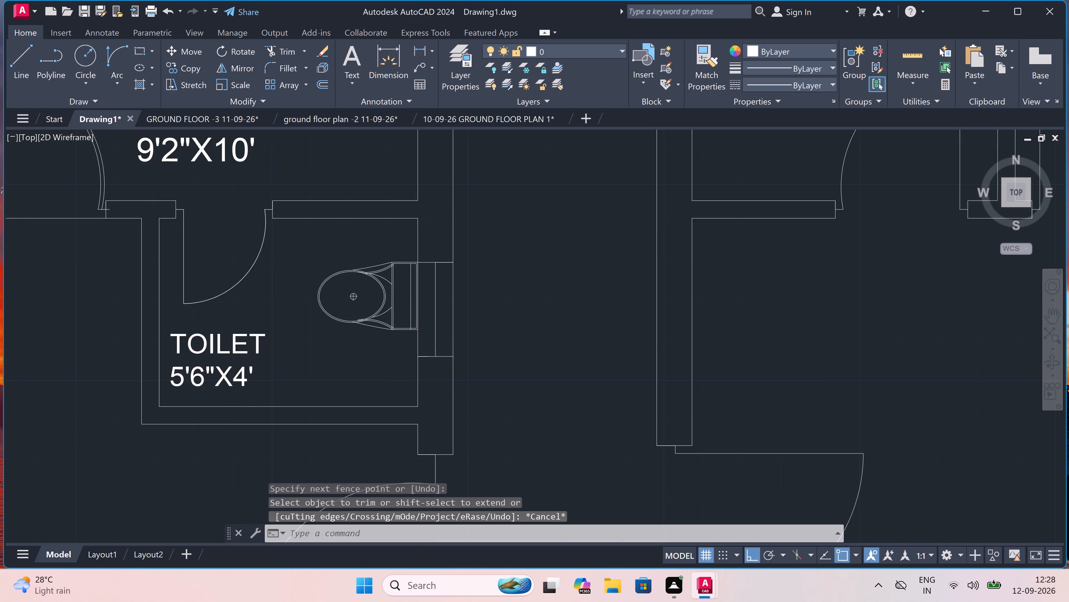
scroll(396, 262, "up", 4, "ctrl")
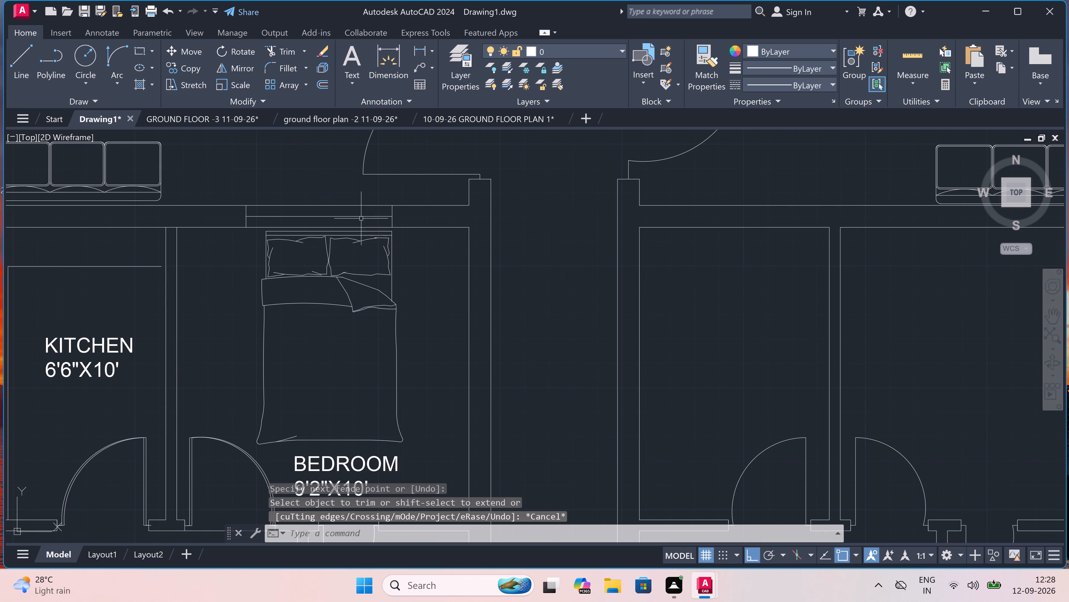
scroll(329, 186, "up", 4, "ctrl")
scroll(328, 185, "down", 4, "ctrl")
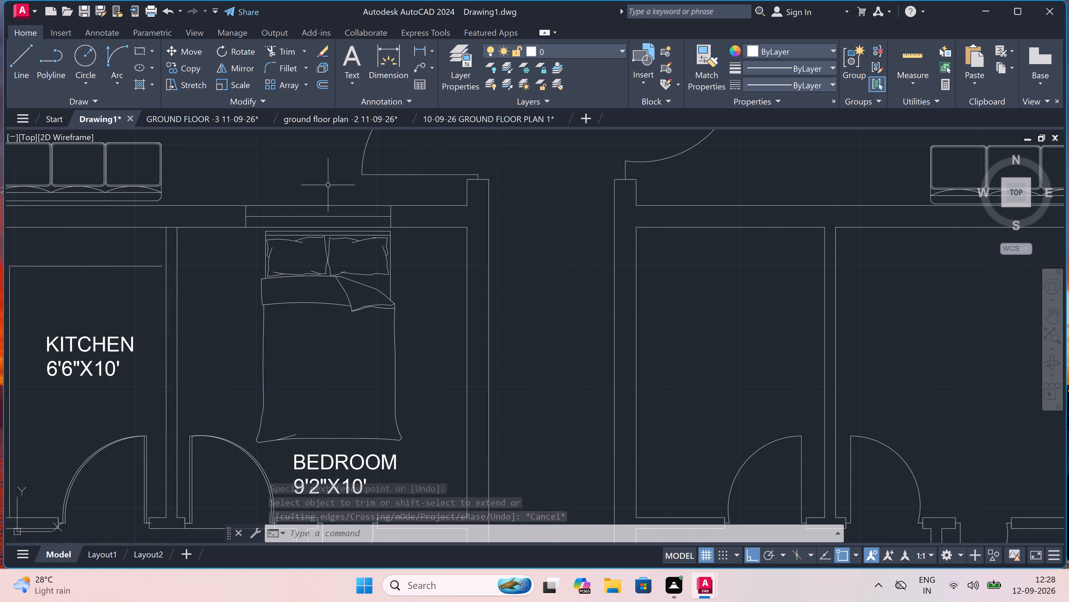
scroll(328, 185, "down", 2, "ctrl")
scroll(248, 228, "up", 4, "ctrl")
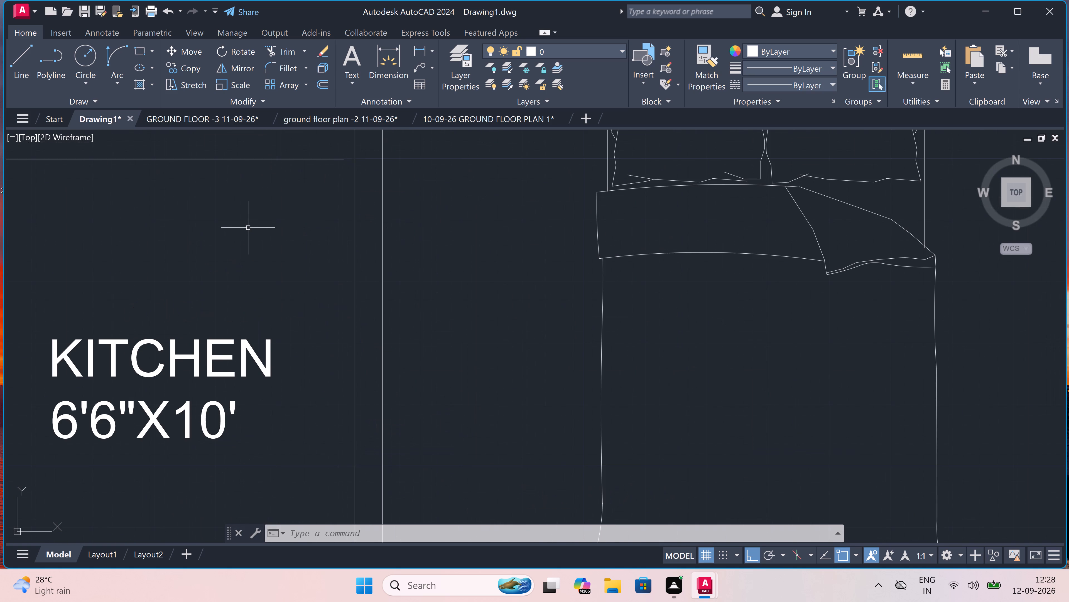
scroll(248, 227, "down", 3, "ctrl")
scroll(170, 311, "up", 2, "ctrl")
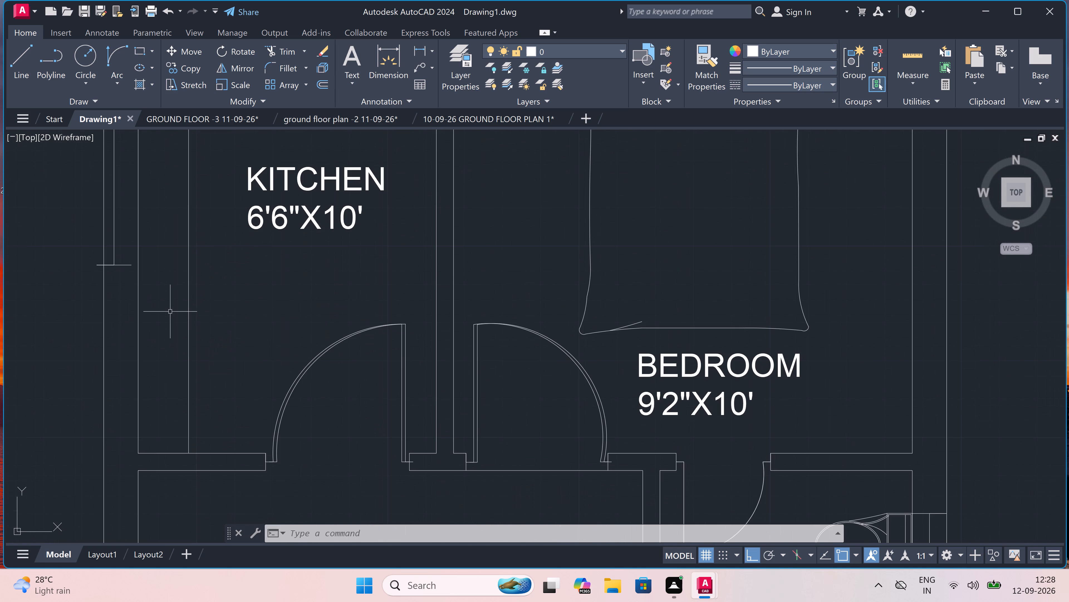
scroll(173, 310, "down", 3, "ctrl")
scroll(211, 225, "up", 3, "ctrl")
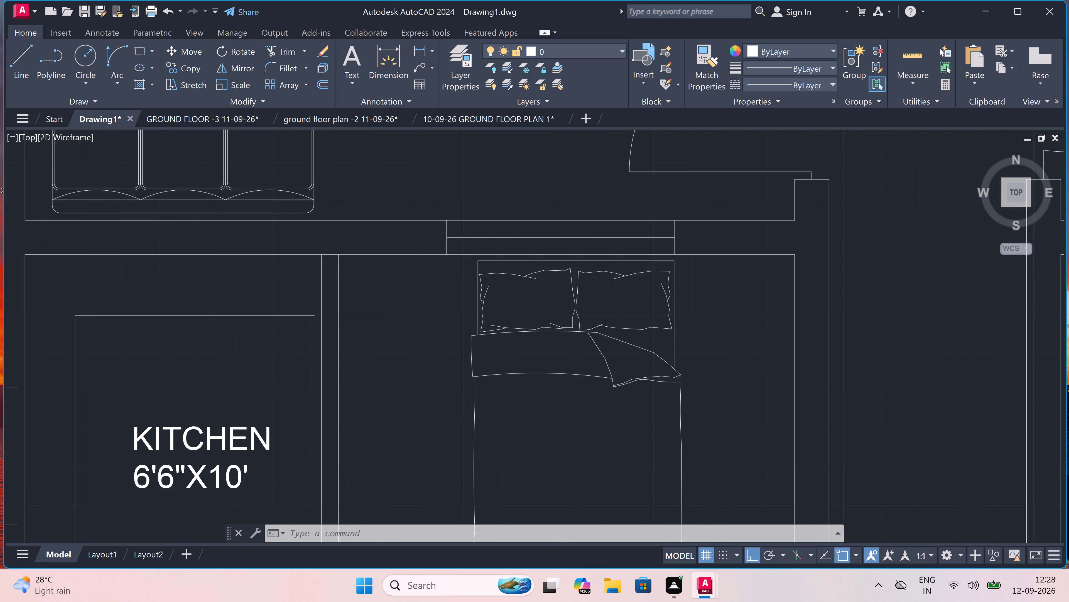
key("e")
key("x")
key("space")
left_click(229, 320, "ctrl")
left_click(229, 306, "ctrl")
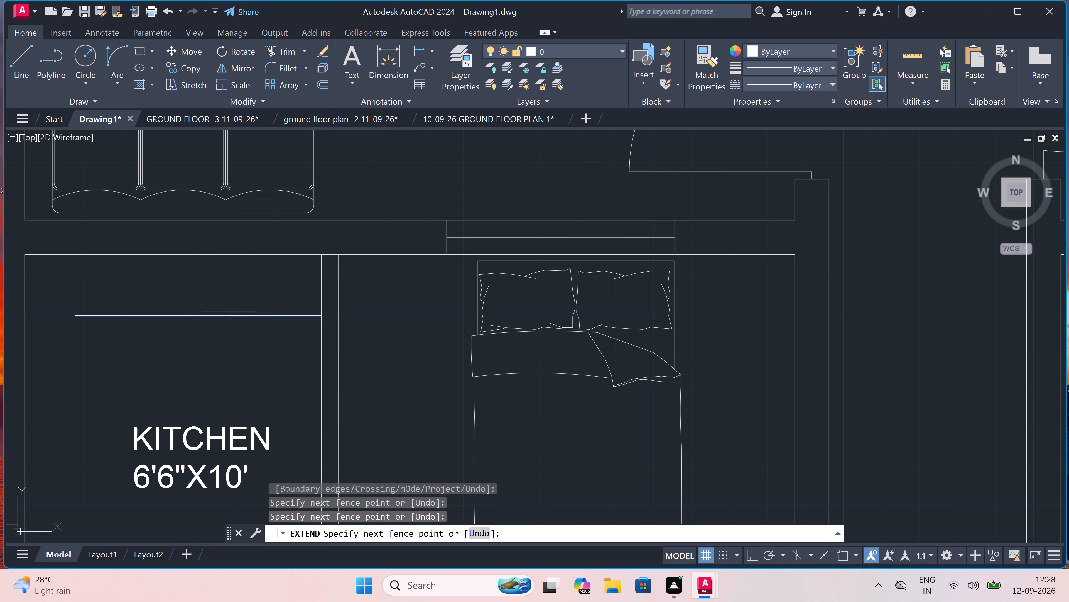
key("Escape")
Move the second left apartment's kitchen window lines from the lower jamb's inner end horizontally onto the exterior wall's inner face.
scroll(229, 304, "down", 4, "ctrl")
scroll(190, 339, "up", 2, "ctrl")
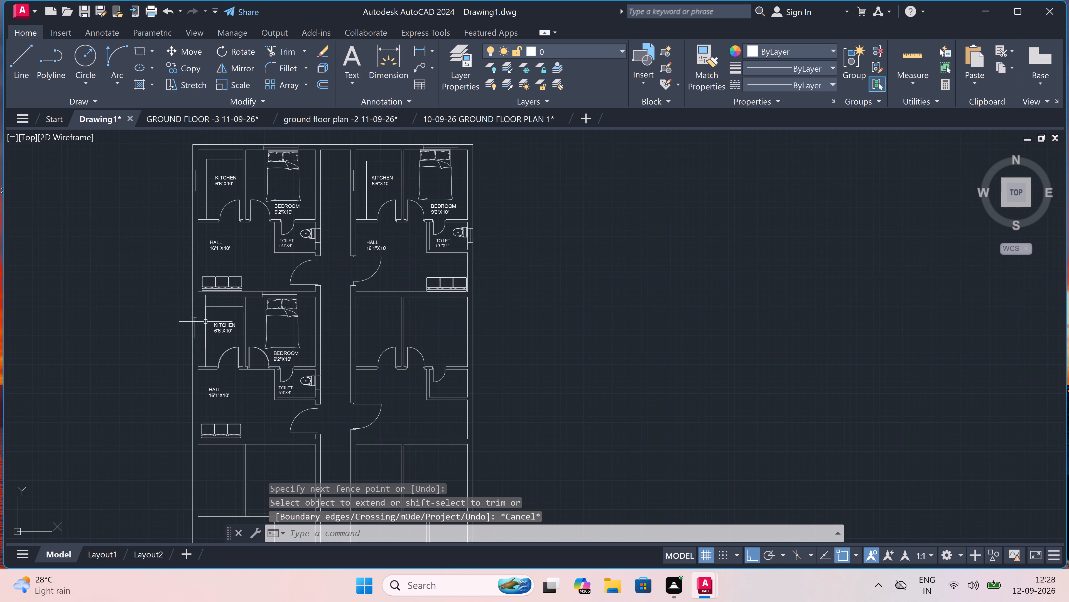
scroll(190, 339, "up", 1, "ctrl")
scroll(218, 286, "up", 3, "ctrl")
left_click_drag(209, 282, 204, 285, "ctrl")
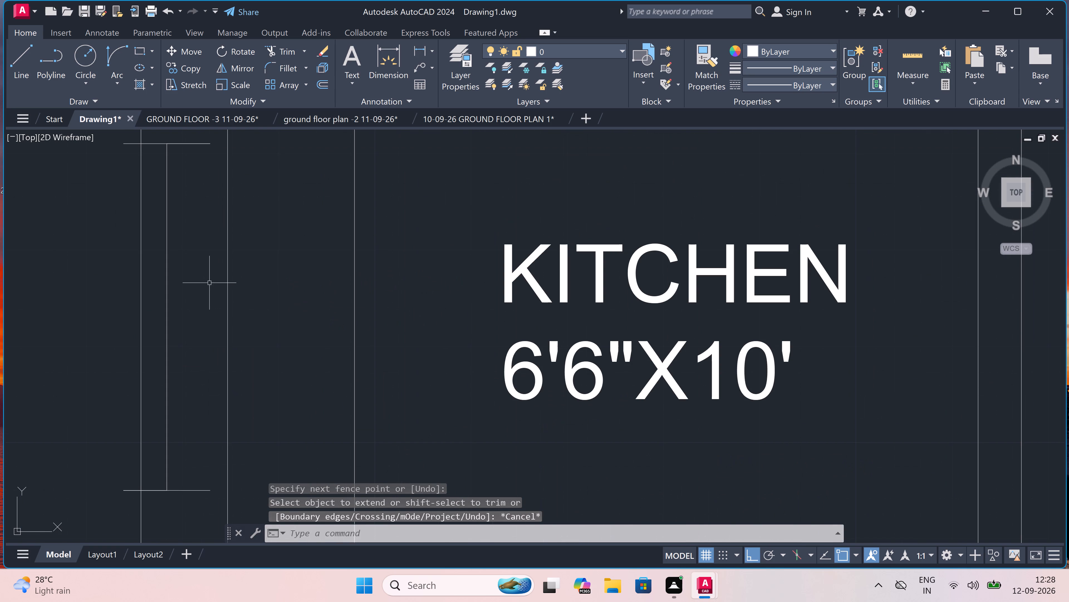
left_click_drag(204, 285, 202, 288, "ctrl")
left_click(158, 328, "ctrl")
scroll(163, 317, "down", 2, "ctrl")
scroll(170, 244, "up", 3, "ctrl")
left_click_drag(174, 236, 169, 251, "ctrl")
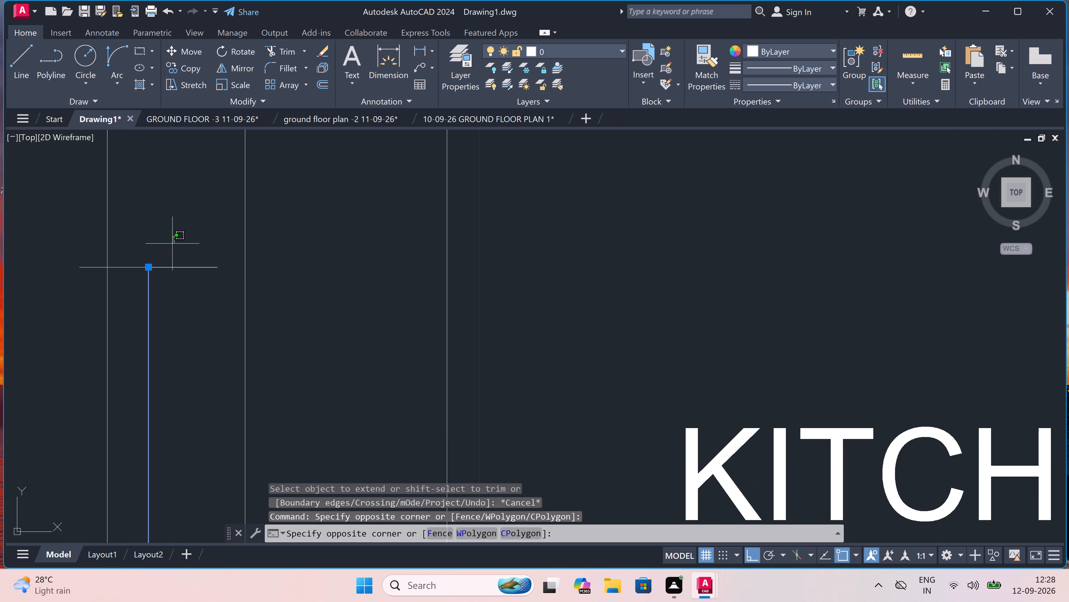
double_click(157, 288, "ctrl")
scroll(158, 255, "down", 4, "ctrl")
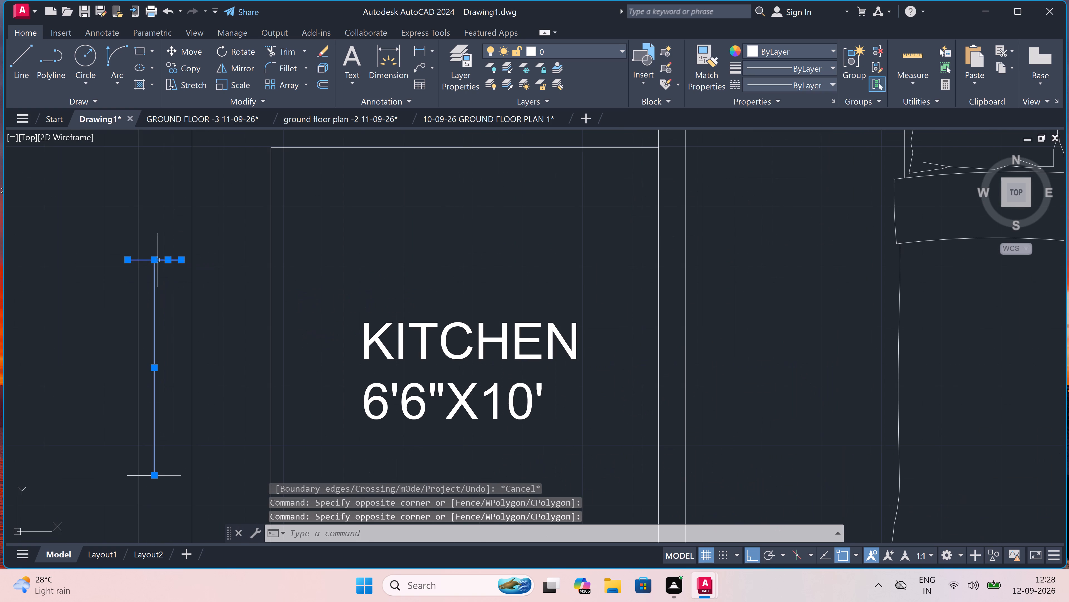
scroll(147, 492, "up", 4, "ctrl")
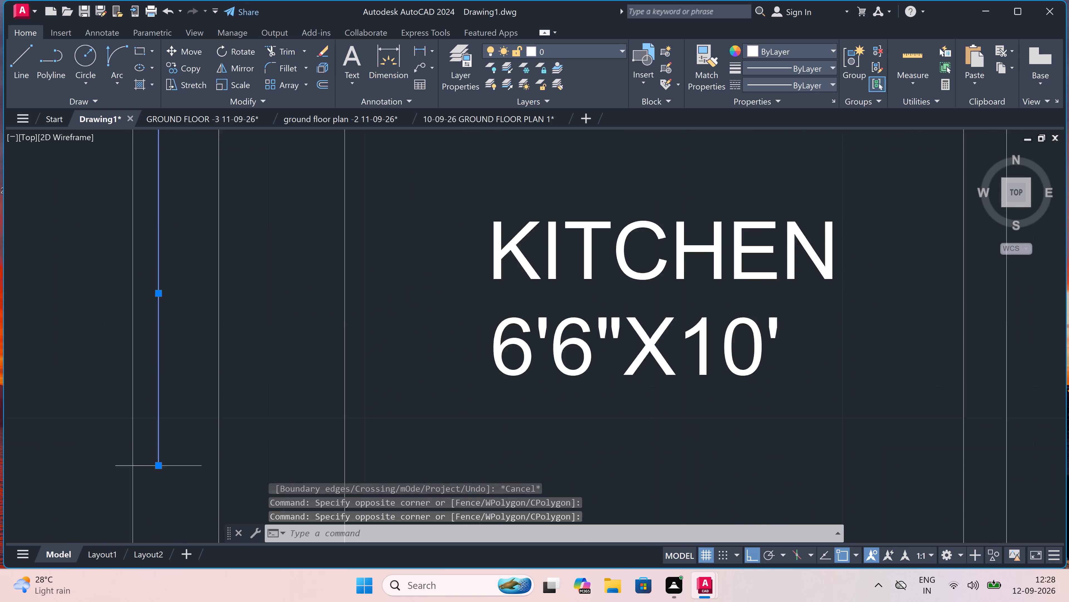
left_click_drag(195, 426, 180, 455, "ctrl")
left_click(176, 461, "ctrl")
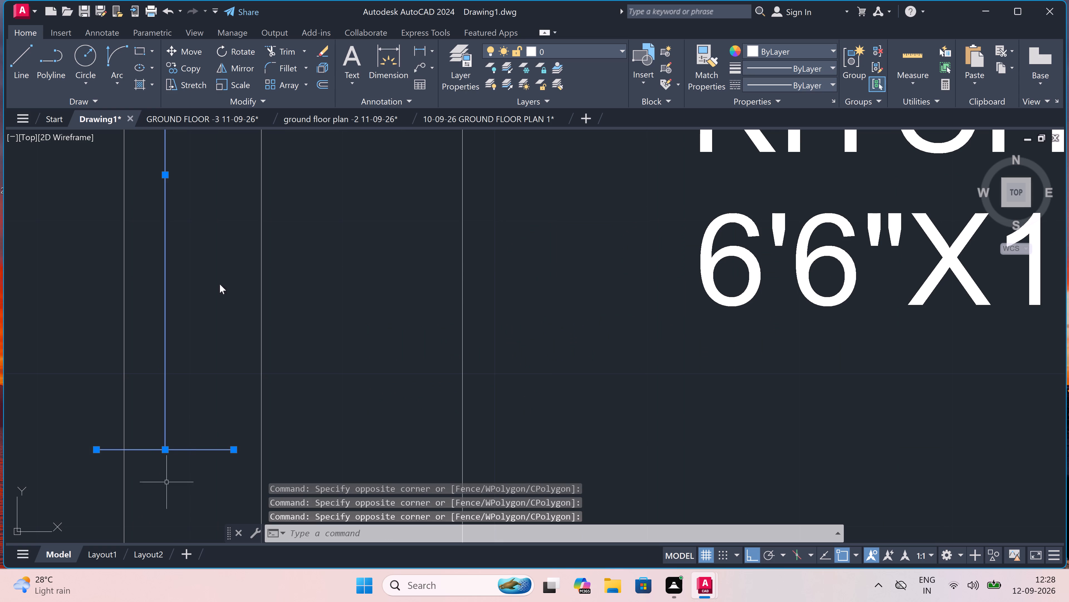
left_click(188, 44, "ctrl")
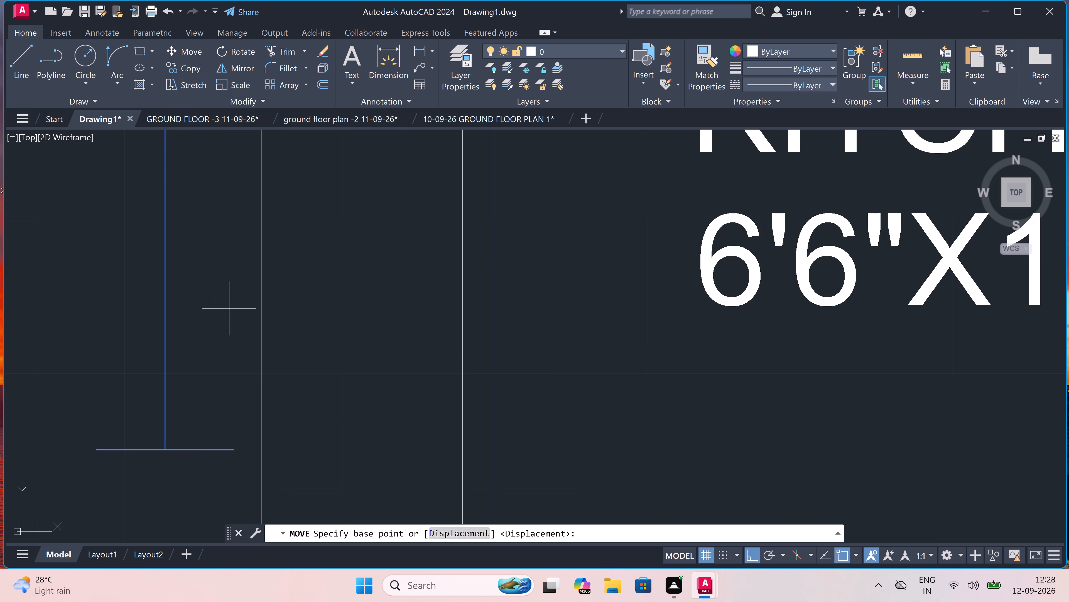
left_click(233, 447, "ctrl")
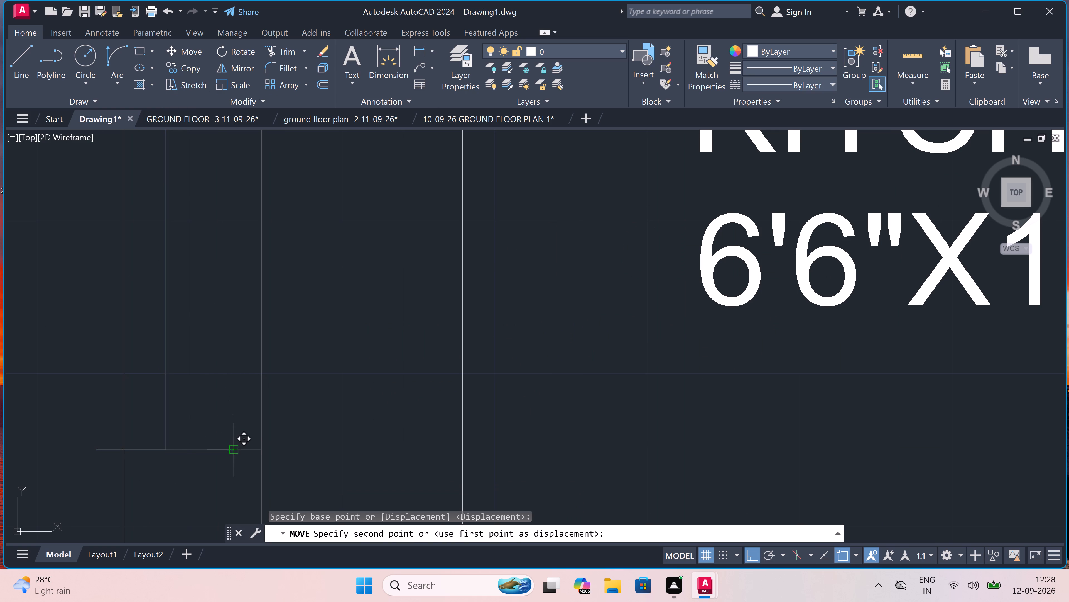
left_click(258, 450, "ctrl")
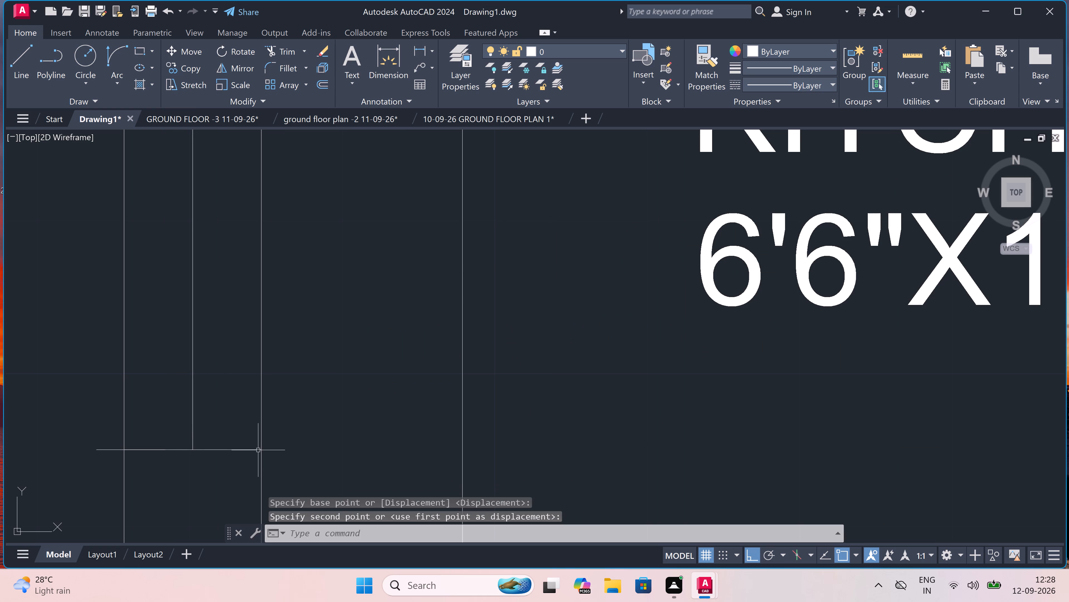
key("Escape")
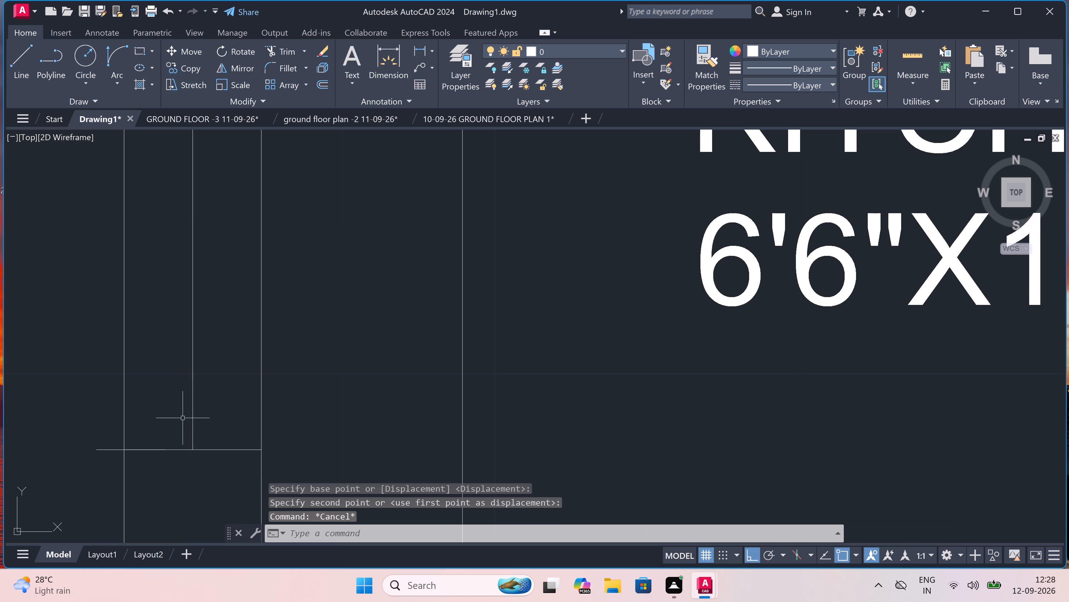
Trim the kitchen window's lower jamb line where it overhangs the outer wall face in the second left apartment.
key("t")
key("r")
key("space")
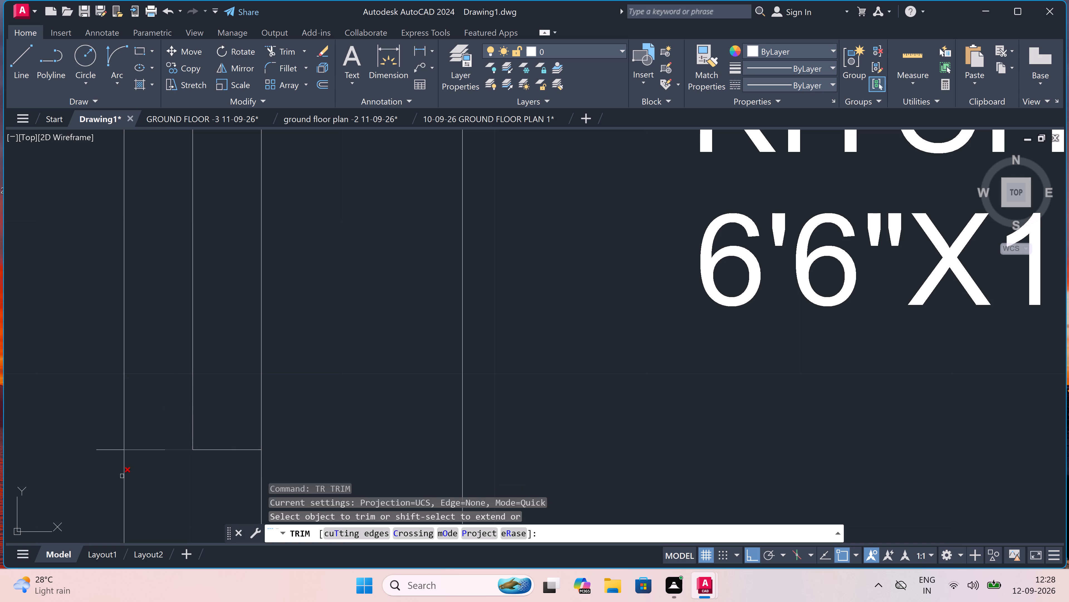
left_click_drag(102, 483, 102, 481, "ctrl")
left_click(105, 438, "ctrl")
scroll(105, 438, "down", 2, "ctrl")
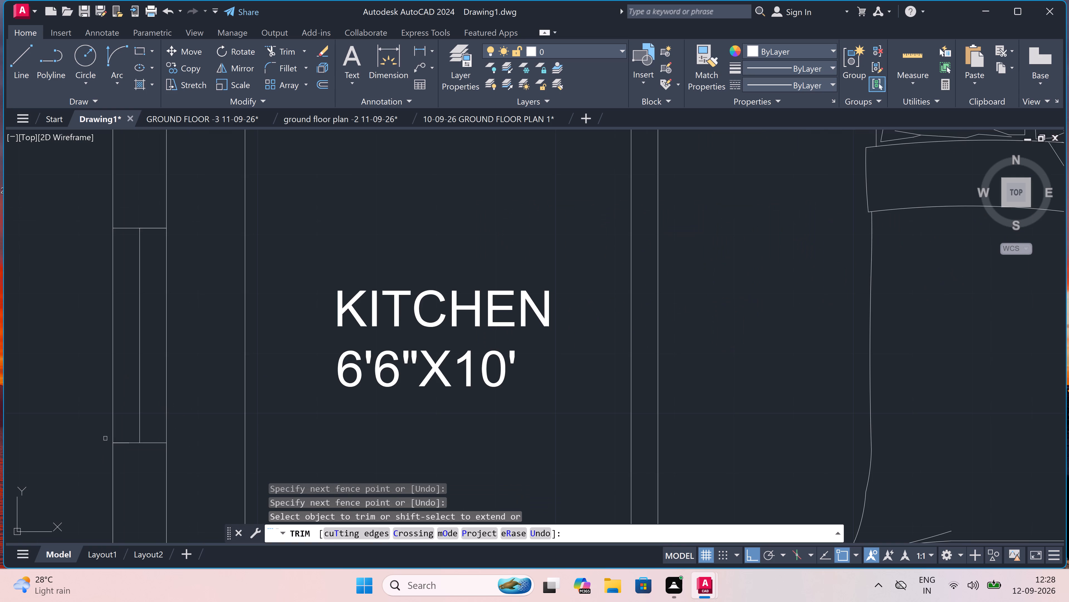
key("Escape")
Examine the floor plan from the furnished upper apartments down to the empty lower apartments and staircase.
scroll(103, 383, "down", 2, "ctrl")
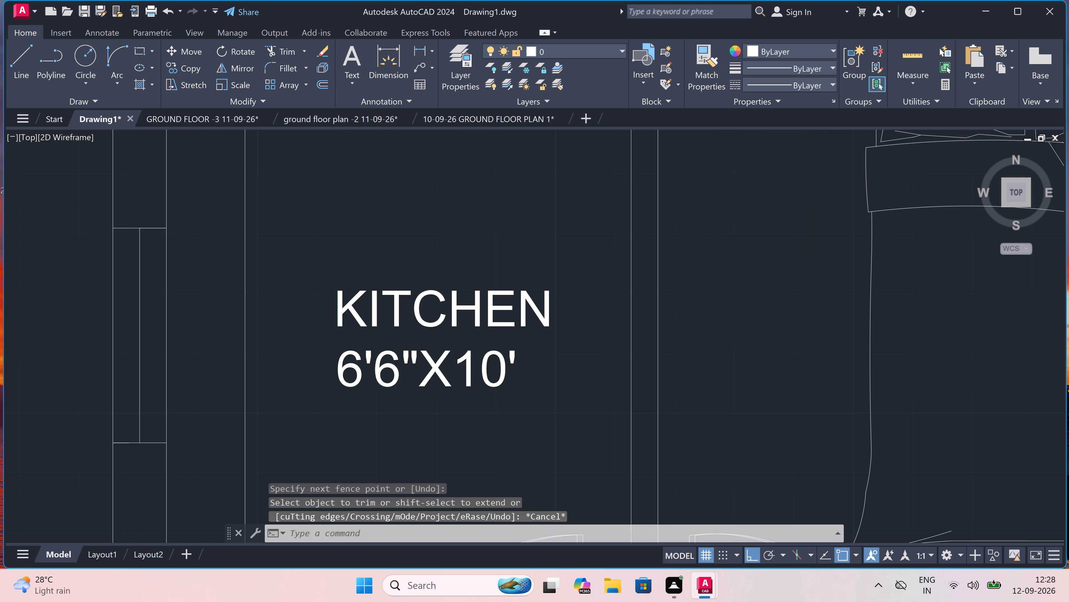
scroll(103, 382, "down", 3, "ctrl")
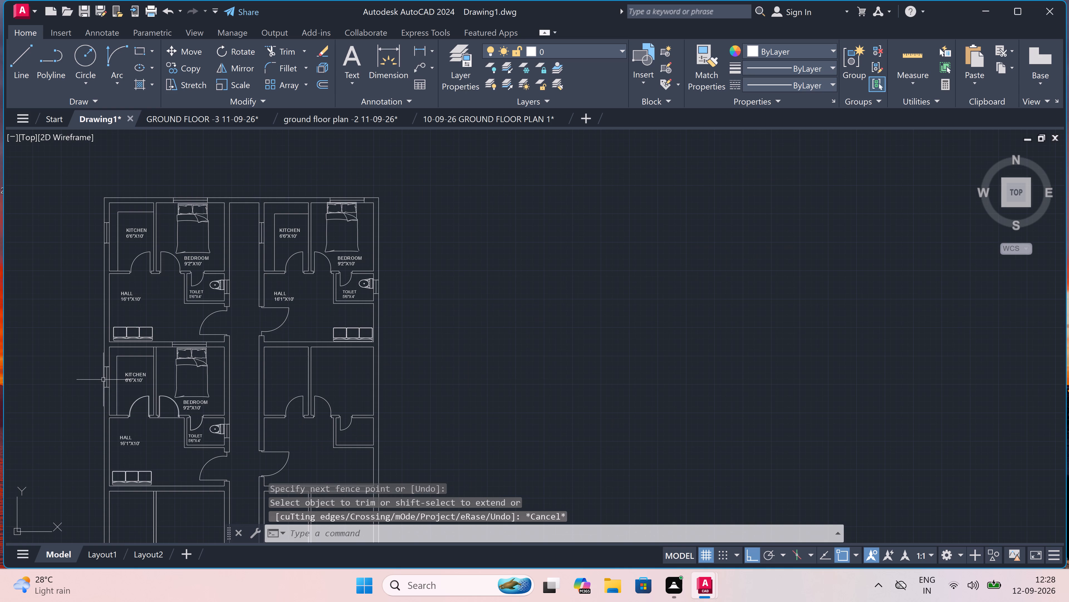
scroll(103, 379, "down", 1, "ctrl")
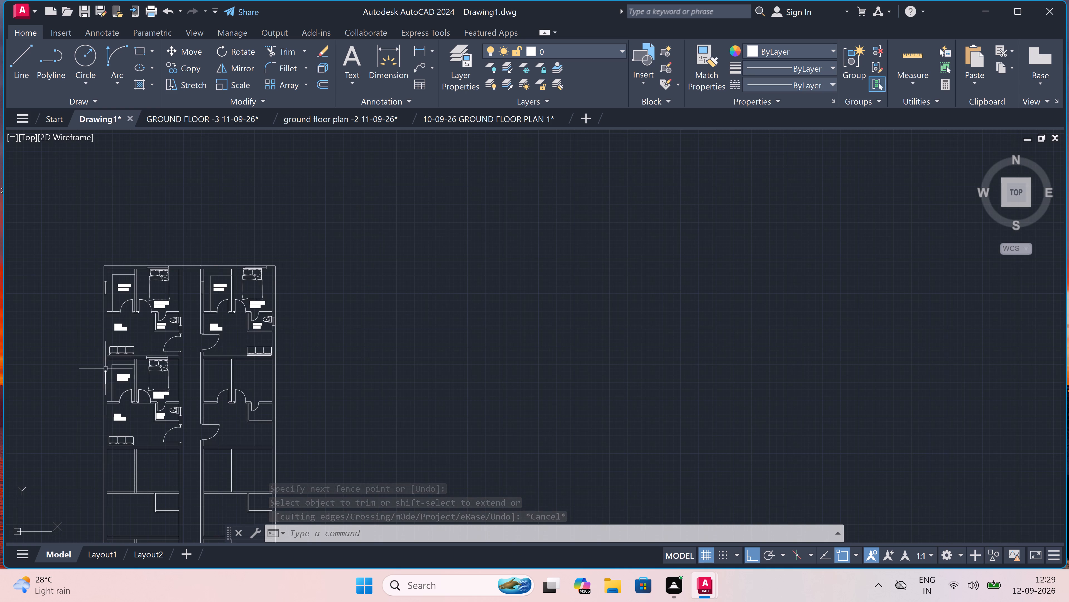
scroll(227, 259, "up", 1, "ctrl")
scroll(227, 259, "down", 4, "ctrl")
scroll(199, 341, "up", 4, "ctrl")
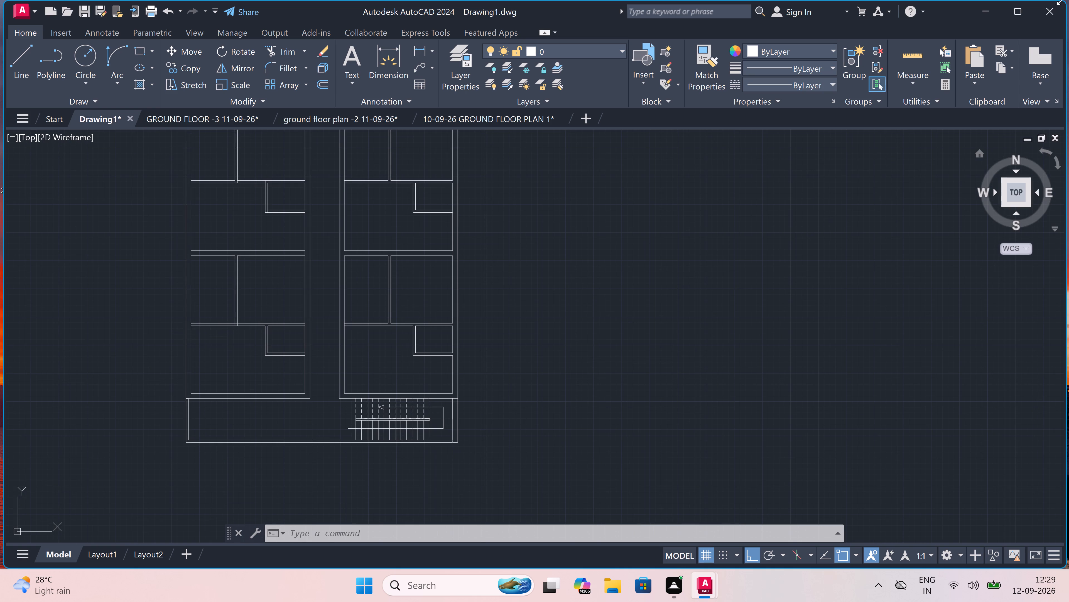
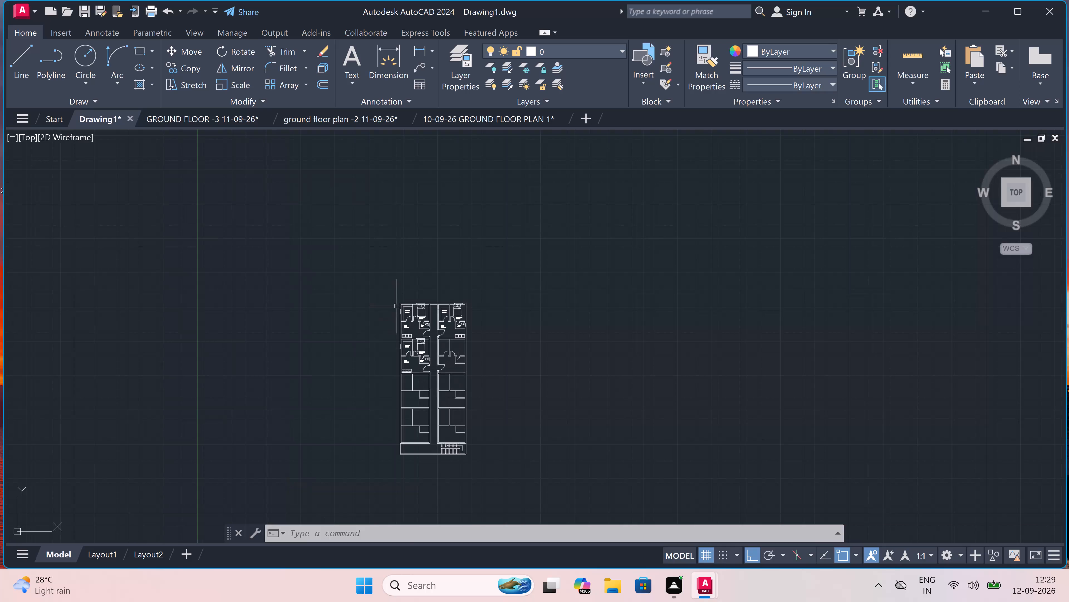
Select the top left apartment's kitchen label, bed and bedroom window lines as objects for copying.
scroll(395, 299, "up", 3, "ctrl")
scroll(435, 320, "up", 3, "ctrl")
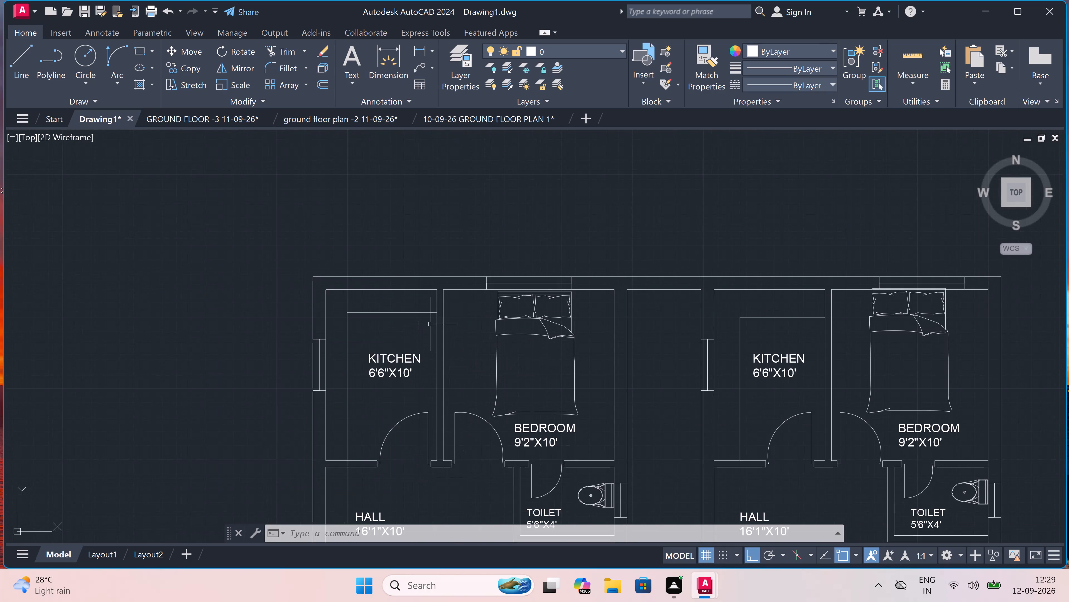
left_click(403, 358, "ctrl")
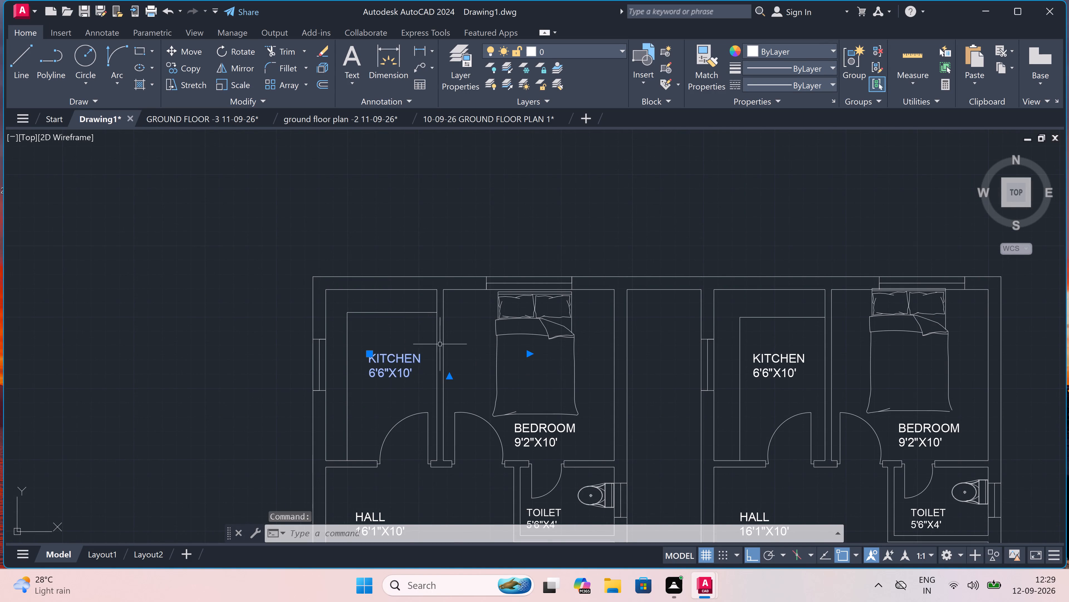
left_click_drag(581, 311, 575, 322, "ctrl")
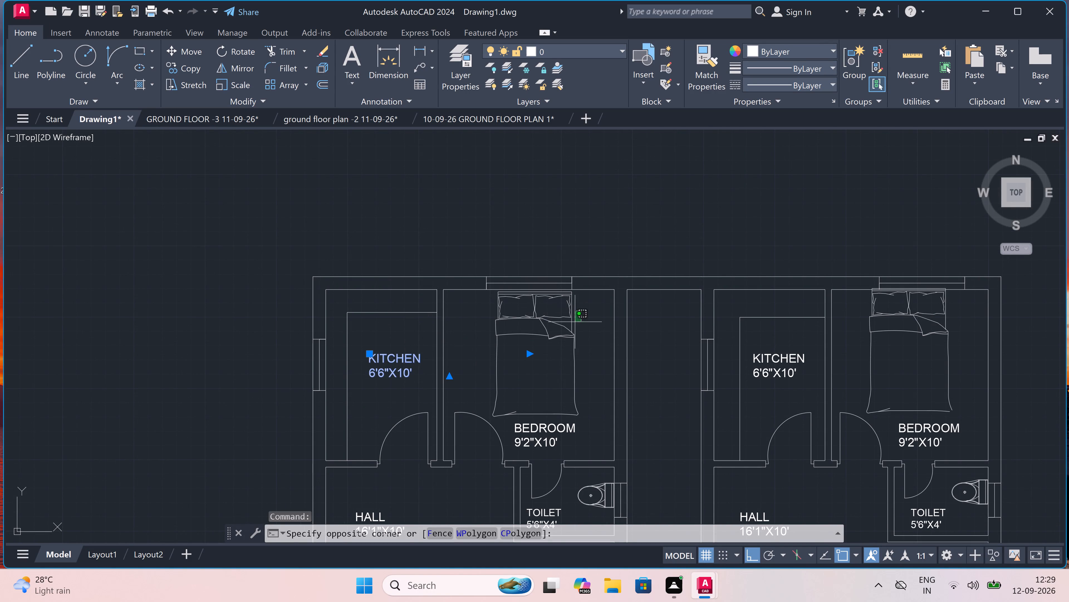
left_click(466, 408, "ctrl")
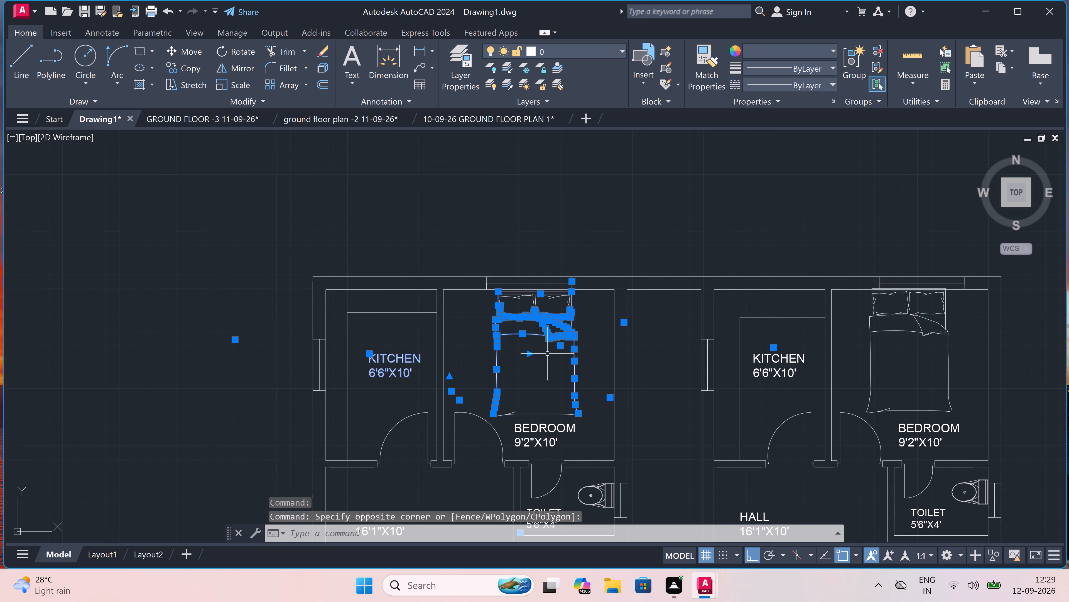
scroll(580, 302, "up", 3, "ctrl")
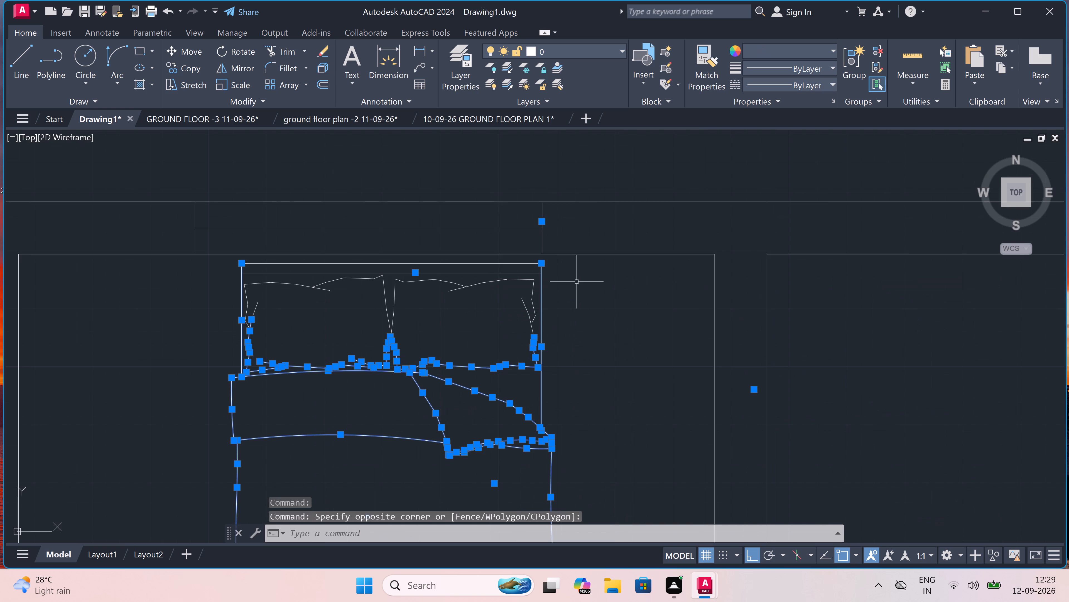
scroll(572, 272, "up", 2, "ctrl")
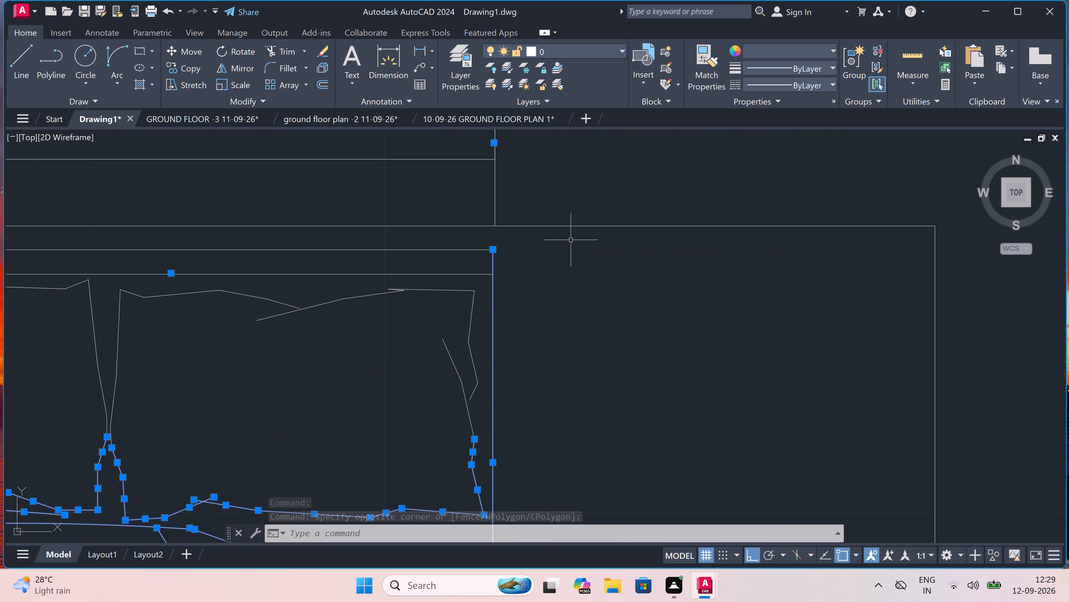
left_click_drag(570, 238, 550, 263, "ctrl")
scroll(478, 332, "down", 5, "ctrl")
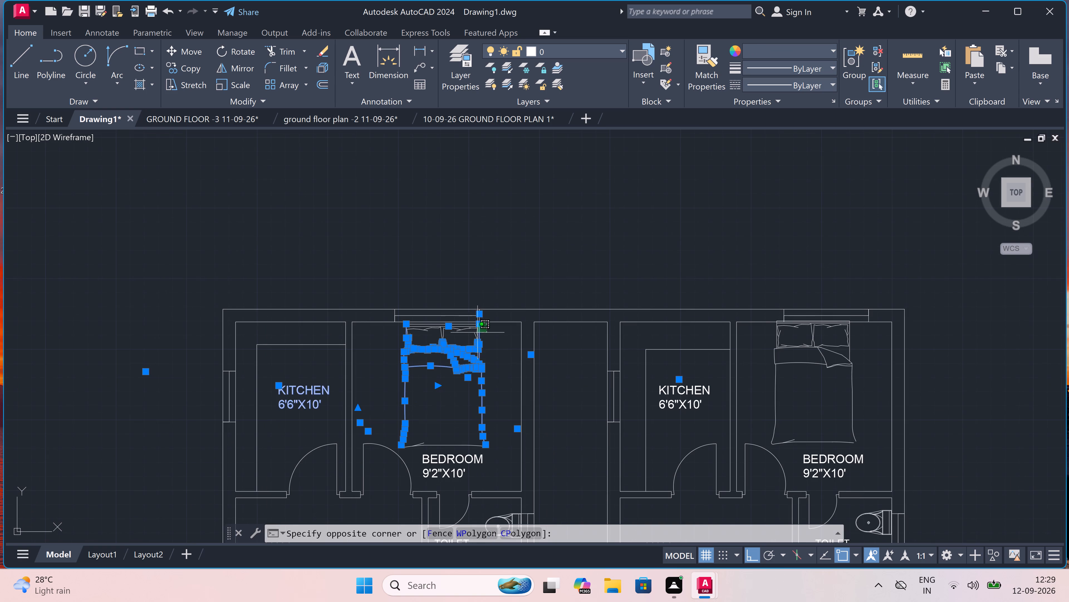
left_click(385, 448, "ctrl")
scroll(437, 319, "up", 3, "ctrl")
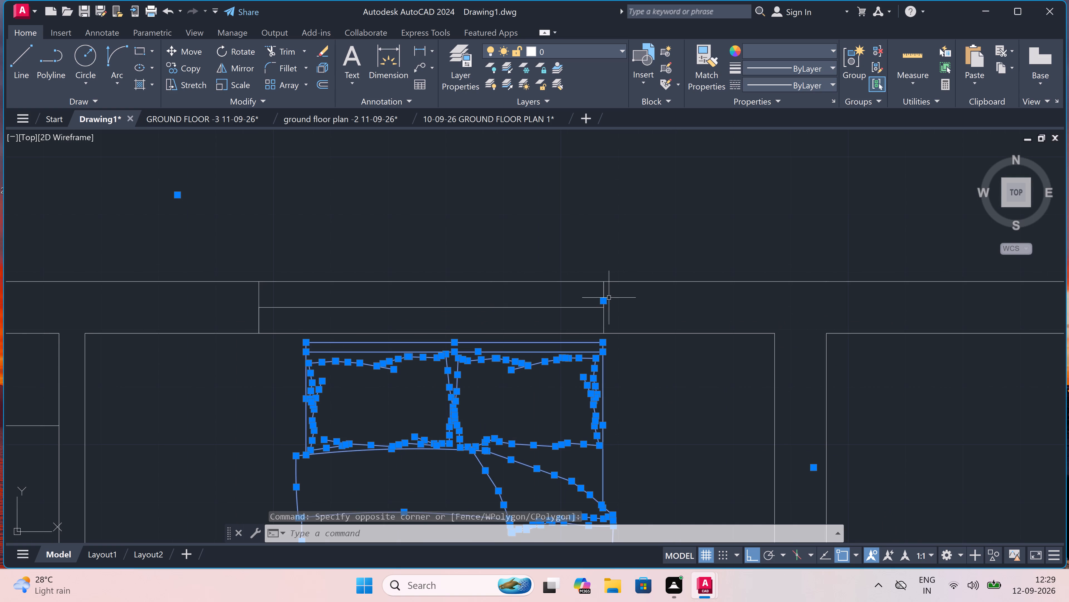
left_click(613, 294, "ctrl")
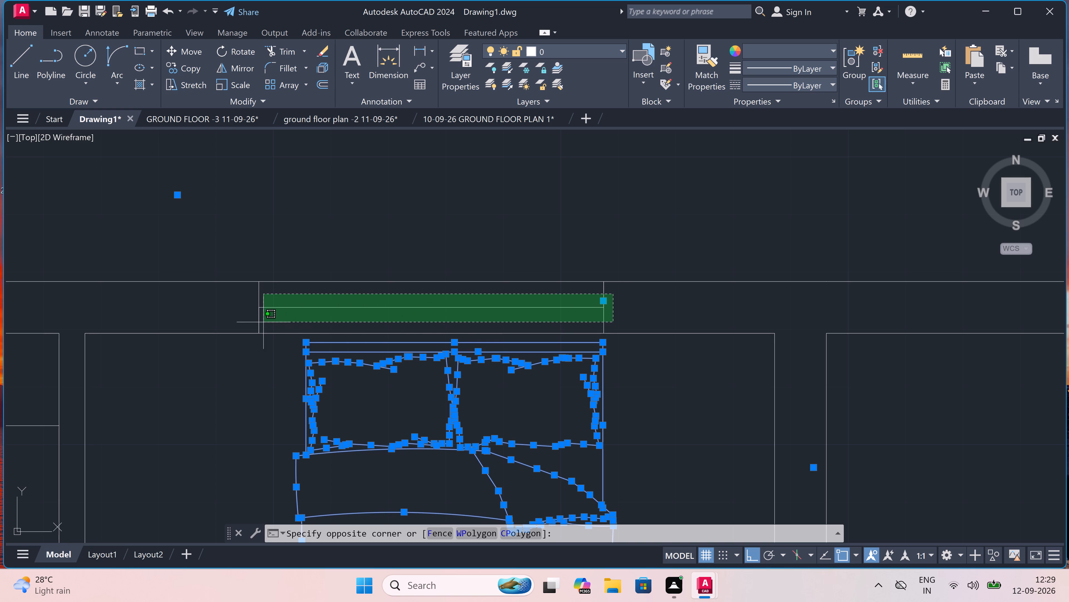
left_click(242, 323, "ctrl")
Add the top left apartment's kitchen counter lines and kitchen window lines to the selection.
scroll(242, 323, "down", 7, "ctrl")
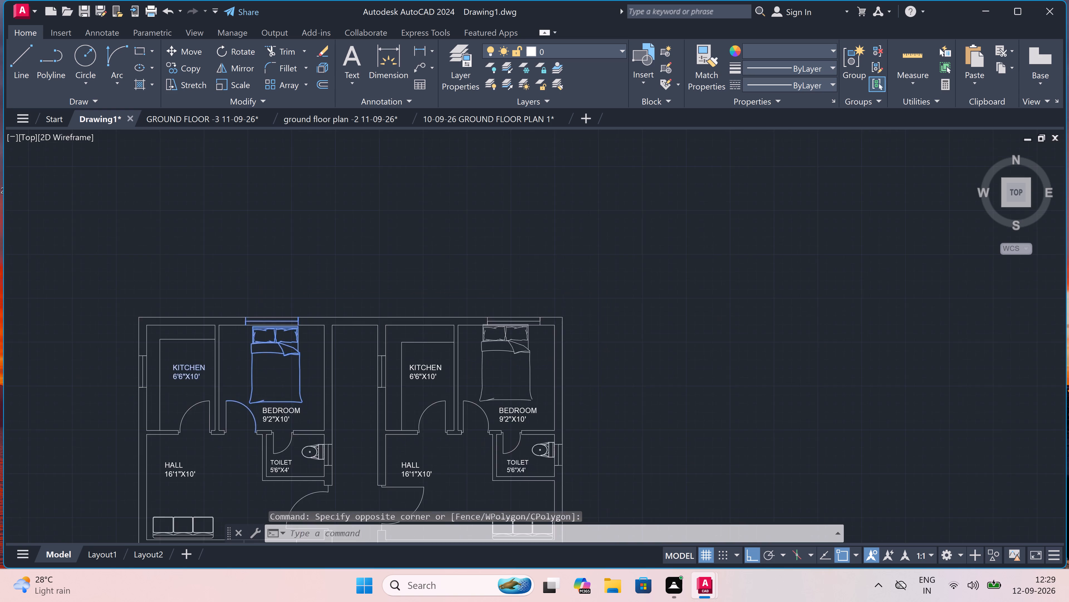
scroll(243, 323, "down", 1, "ctrl")
scroll(223, 336, "up", 4, "ctrl")
scroll(262, 314, "up", 4, "ctrl")
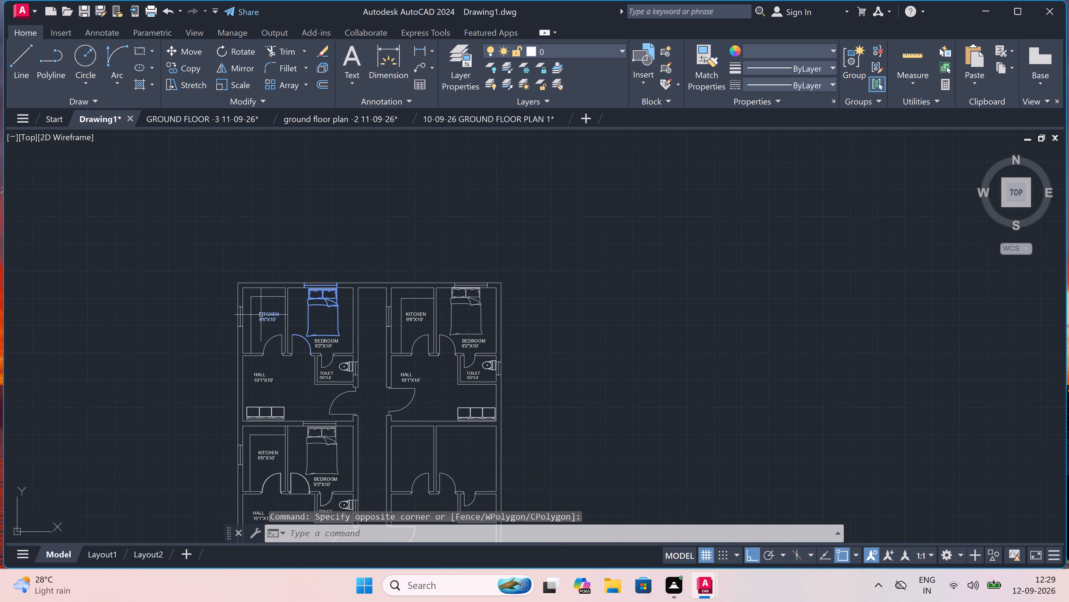
left_click(350, 179, "ctrl")
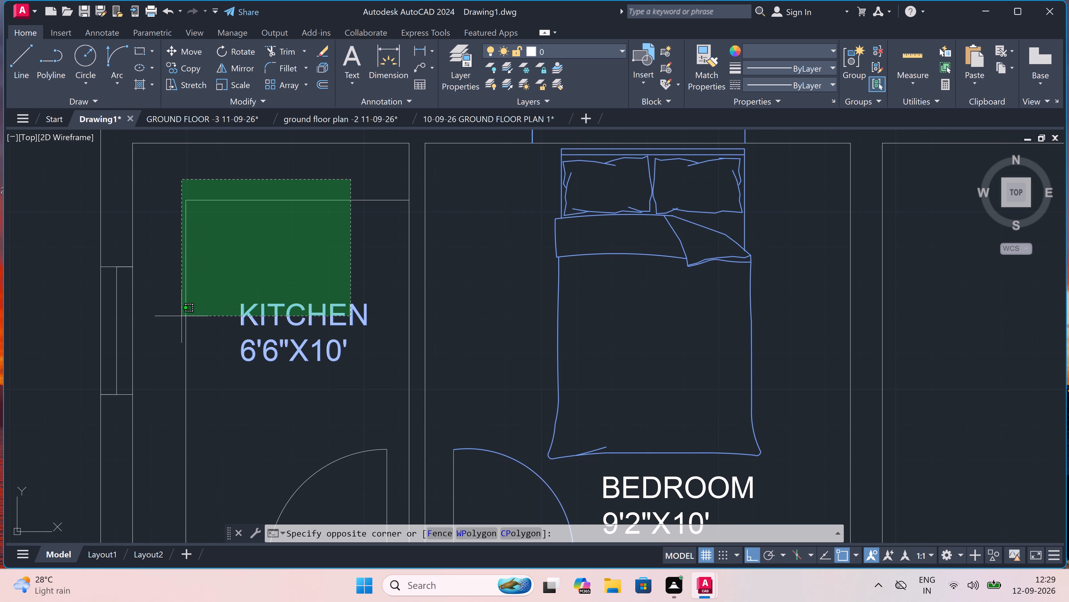
left_click(171, 319, "ctrl")
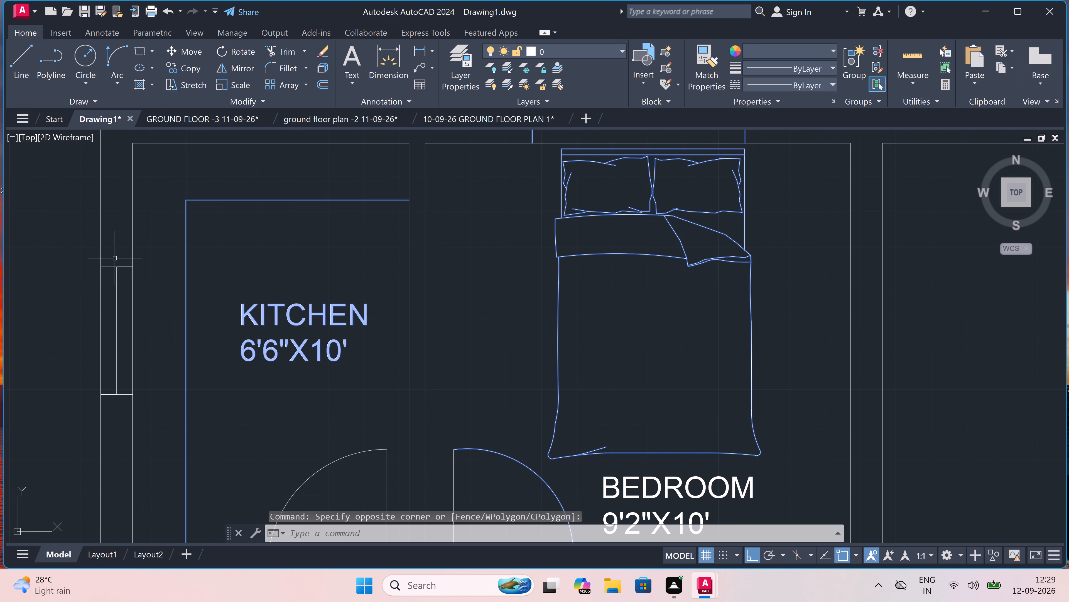
left_click(126, 261, "ctrl")
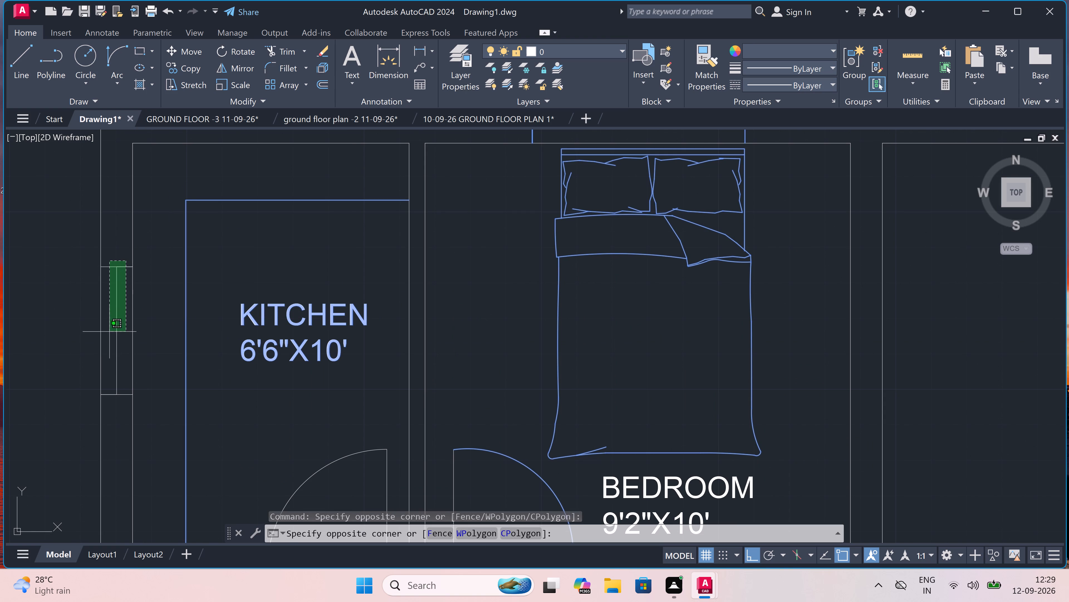
left_click(106, 404, "ctrl")
Add the top left apartment's kitchen door leaf, swing arc and both short jamb lines to the selection.
scroll(210, 291, "down", 4, "ctrl")
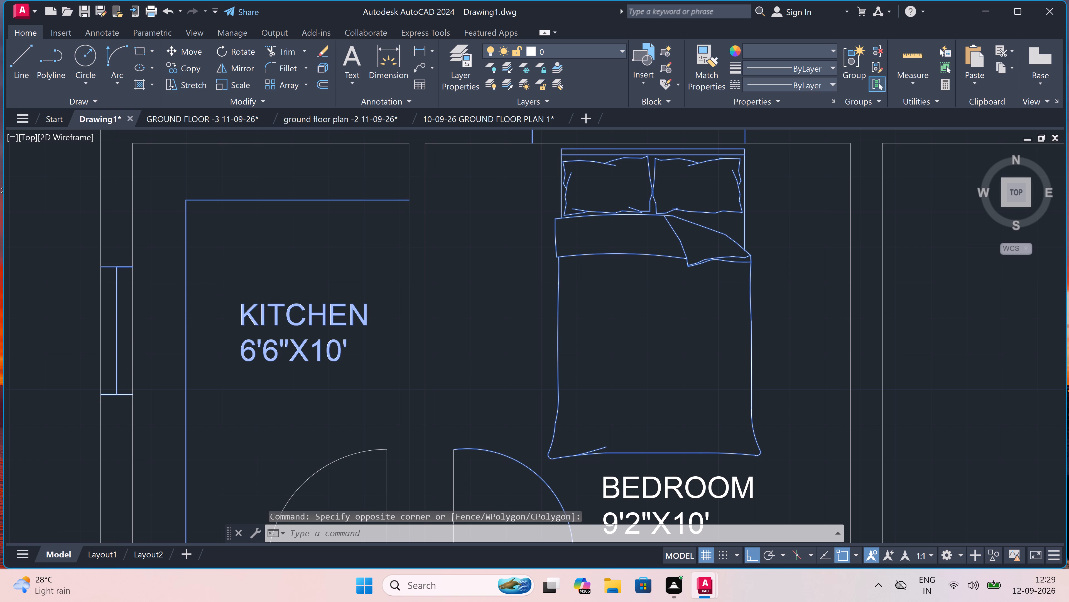
scroll(248, 361, "up", 3, "ctrl")
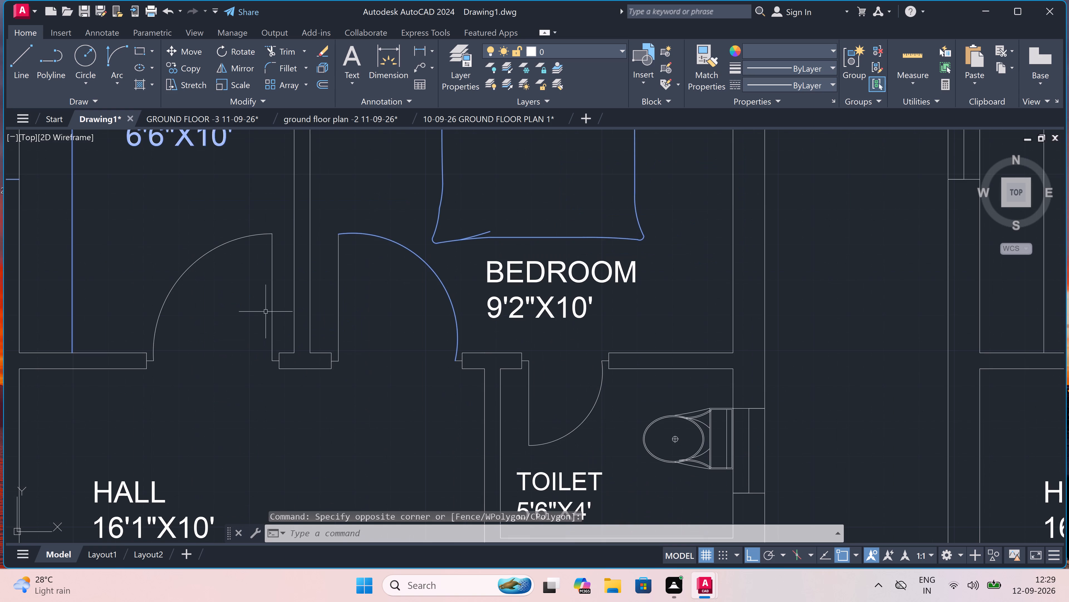
left_click_drag(282, 280, 264, 292, "ctrl")
left_click(158, 312, "ctrl")
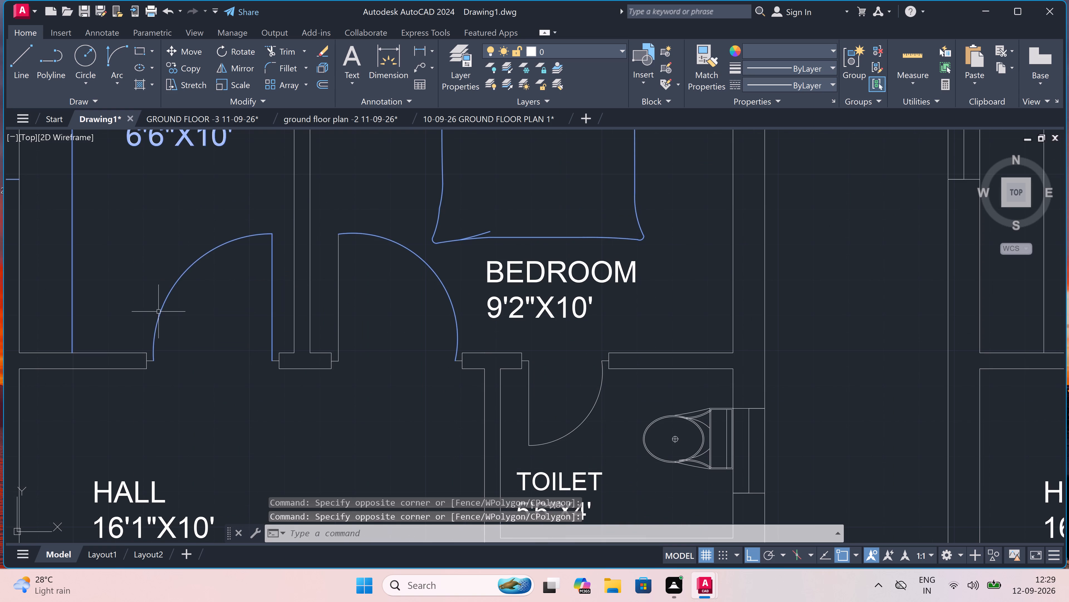
scroll(148, 358, "up", 5, "ctrl")
left_click(159, 361, "ctrl")
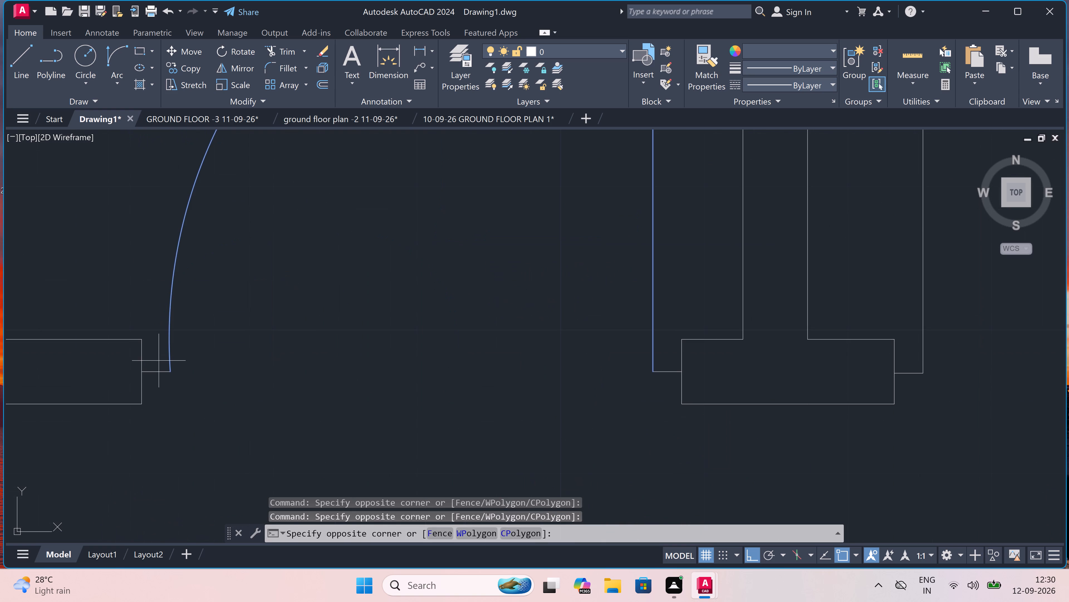
left_click(156, 388, "ctrl")
scroll(156, 388, "down", 3, "ctrl")
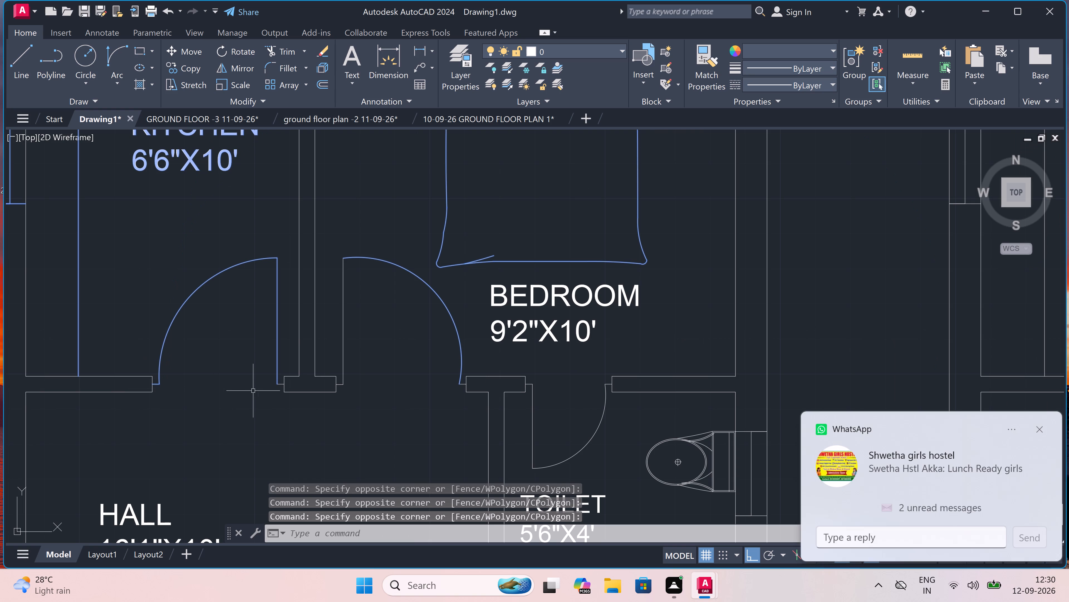
scroll(290, 382, "up", 3, "ctrl")
scroll(261, 391, "up", 2, "ctrl")
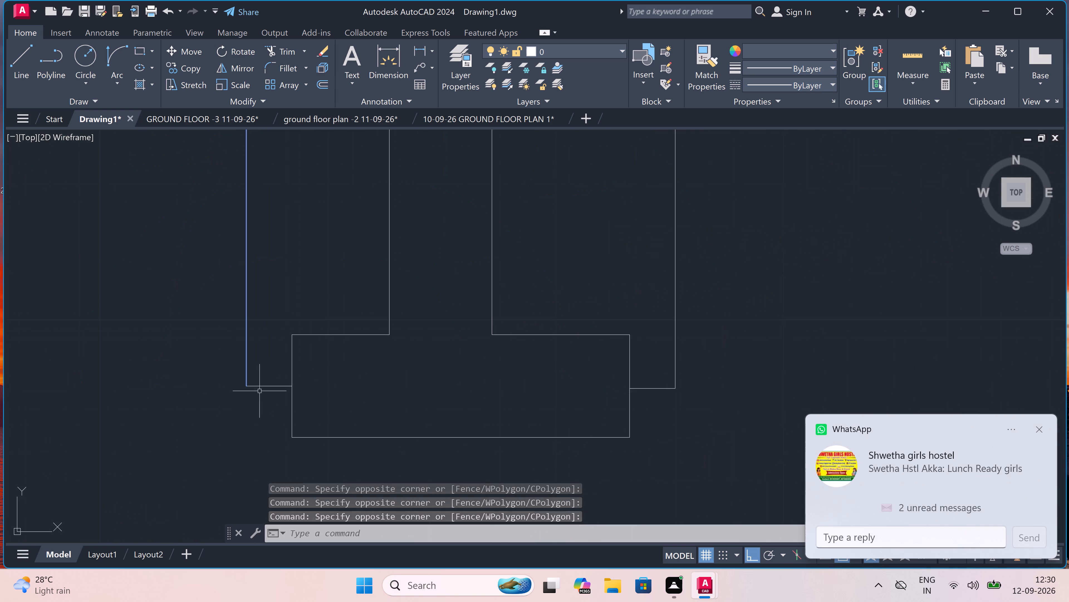
left_click(260, 383, "ctrl")
scroll(260, 383, "down", 2, "ctrl")
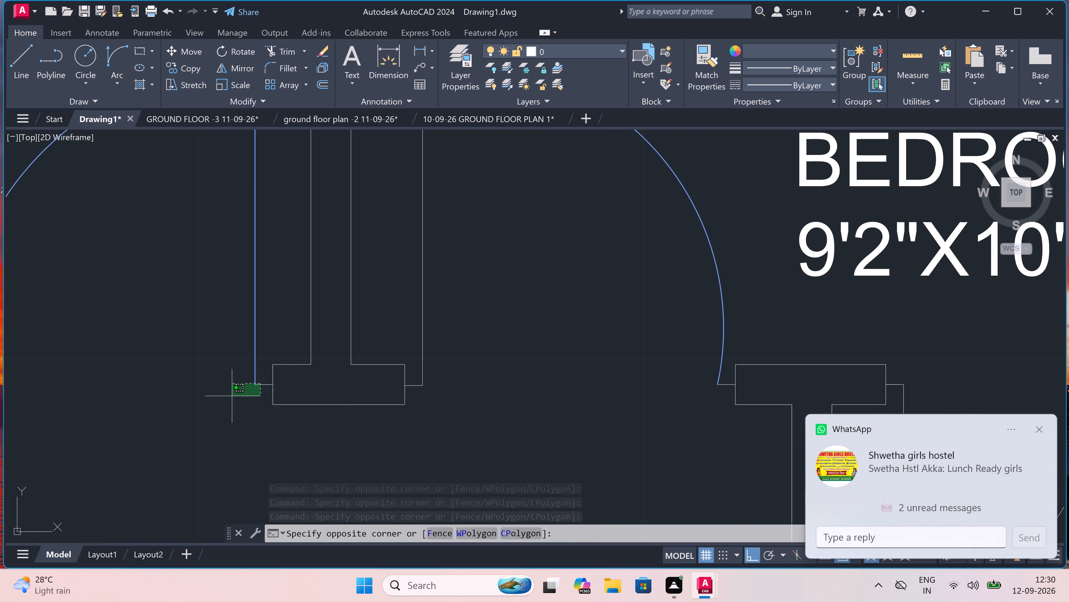
left_click(232, 396, "ctrl")
Add the top left apartment's bedroom door leaf and the short jamb line at its hinge side to the selection.
scroll(465, 369, "down", 2, "ctrl")
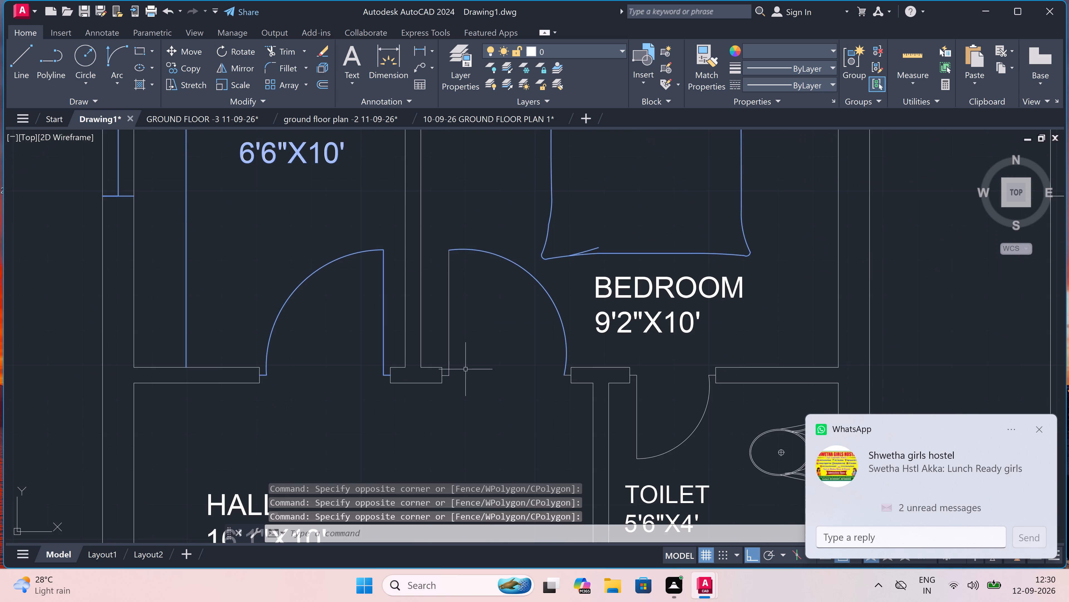
scroll(470, 326, "up", 1, "ctrl")
left_click(459, 307, "ctrl")
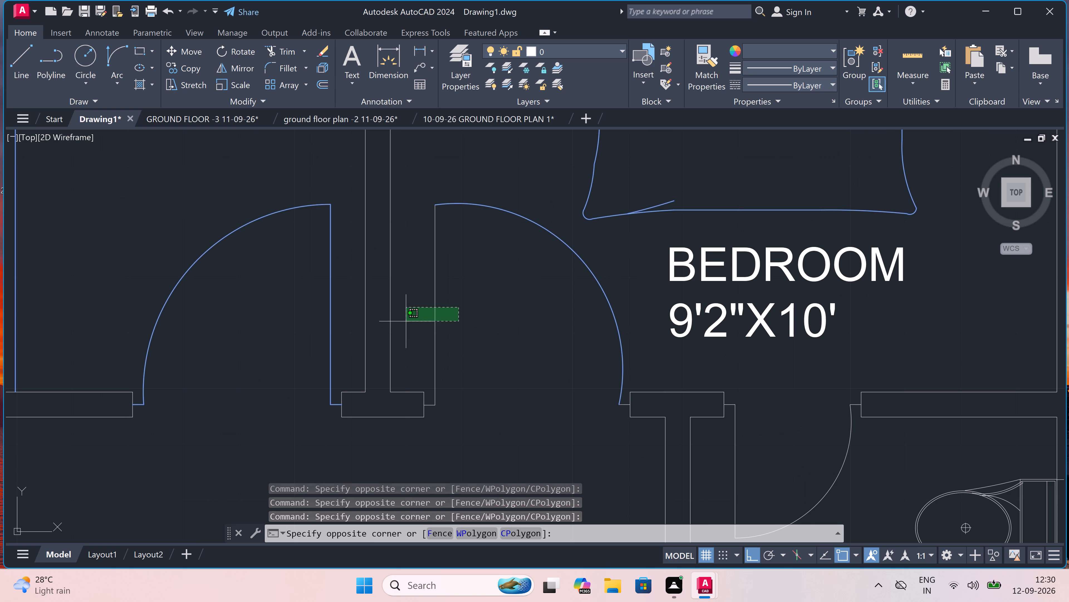
left_click(408, 329, "ctrl")
scroll(418, 400, "up", 3, "ctrl")
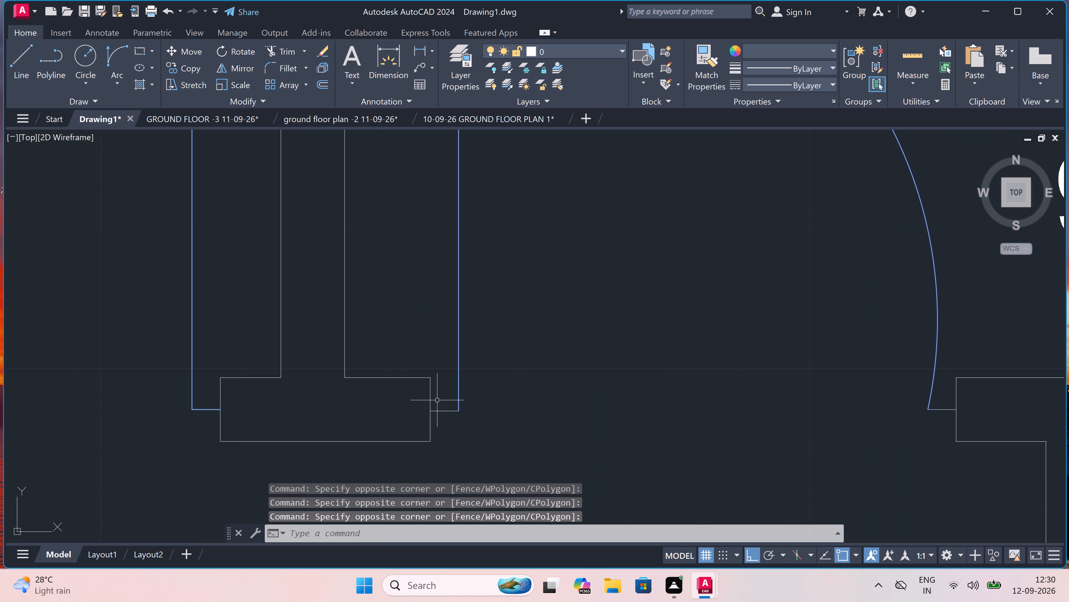
left_click(440, 405, "ctrl")
left_click(444, 429, "ctrl")
left_click_drag(455, 404, 447, 411, "ctrl")
left_click(446, 412, "ctrl")
Add the top left apartment's BEDROOM 9'2"X10' and TOILET 5'6"X4' labels to the selection.
scroll(457, 395, "down", 6, "ctrl")
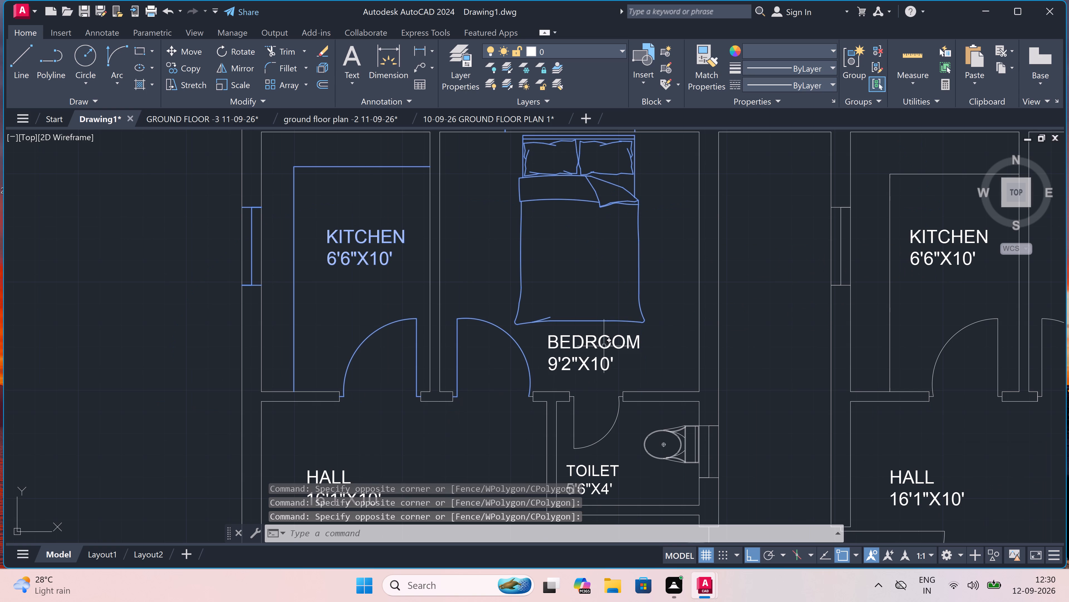
left_click(601, 343, "ctrl")
scroll(517, 314, "down", 4, "ctrl")
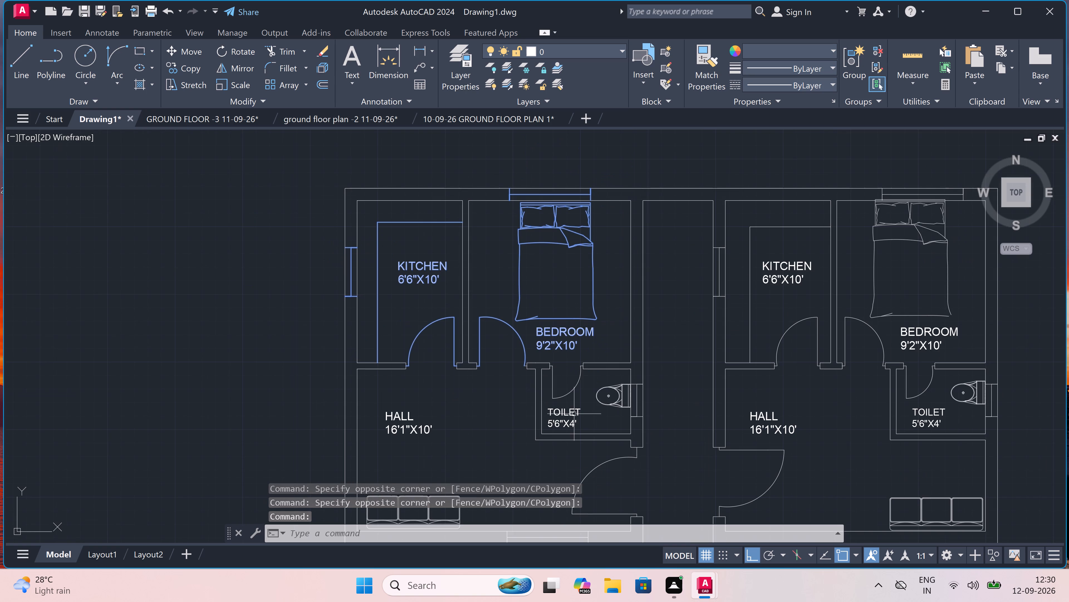
scroll(560, 446, "up", 2, "ctrl")
left_click(566, 366, "ctrl")
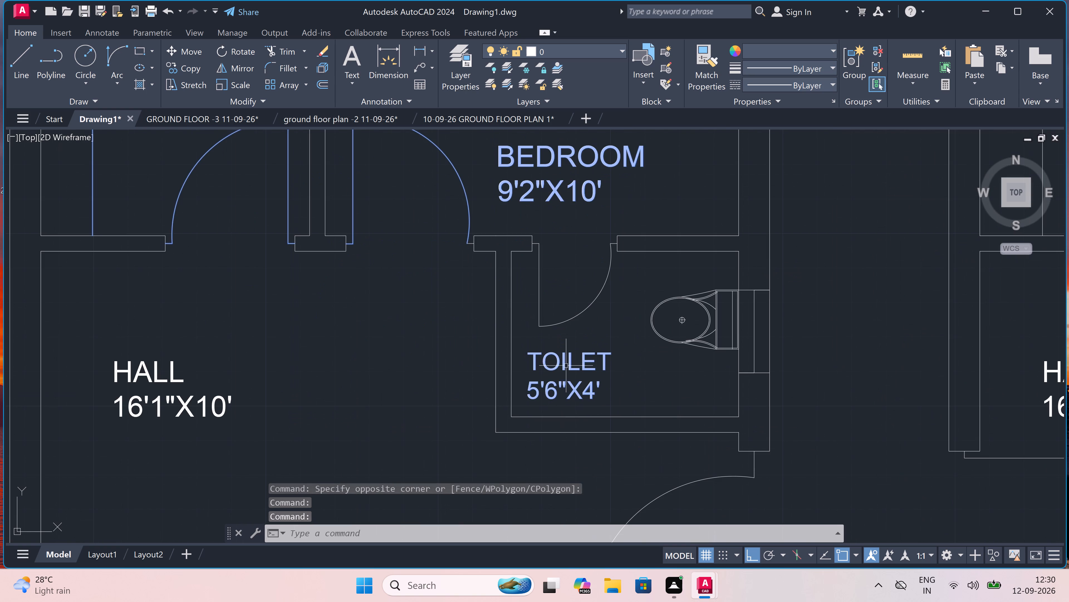
Add the top left apartment's toilet door leaf, swing arc and both short jamb lines to the selection.
left_click(542, 287, "ctrl")
left_click(531, 305, "ctrl")
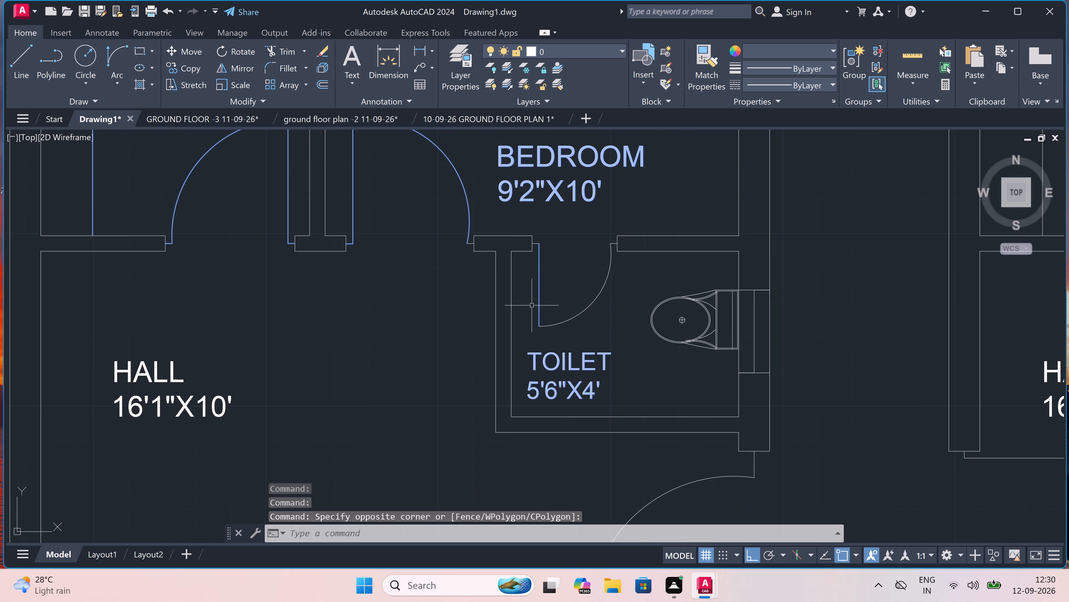
left_click_drag(595, 302, 583, 307, "ctrl")
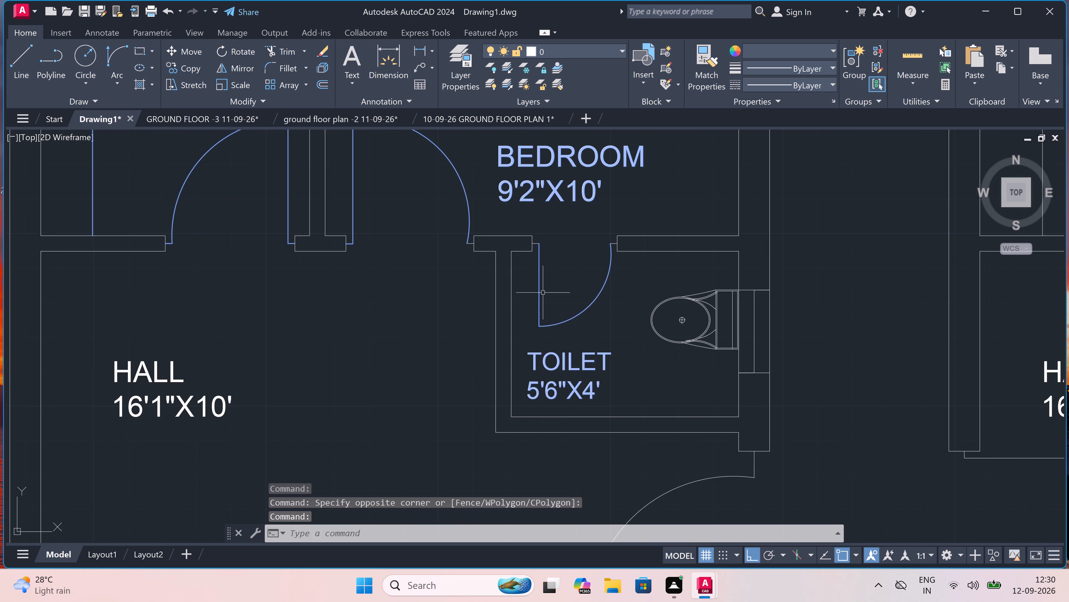
scroll(526, 236, "up", 6, "ctrl")
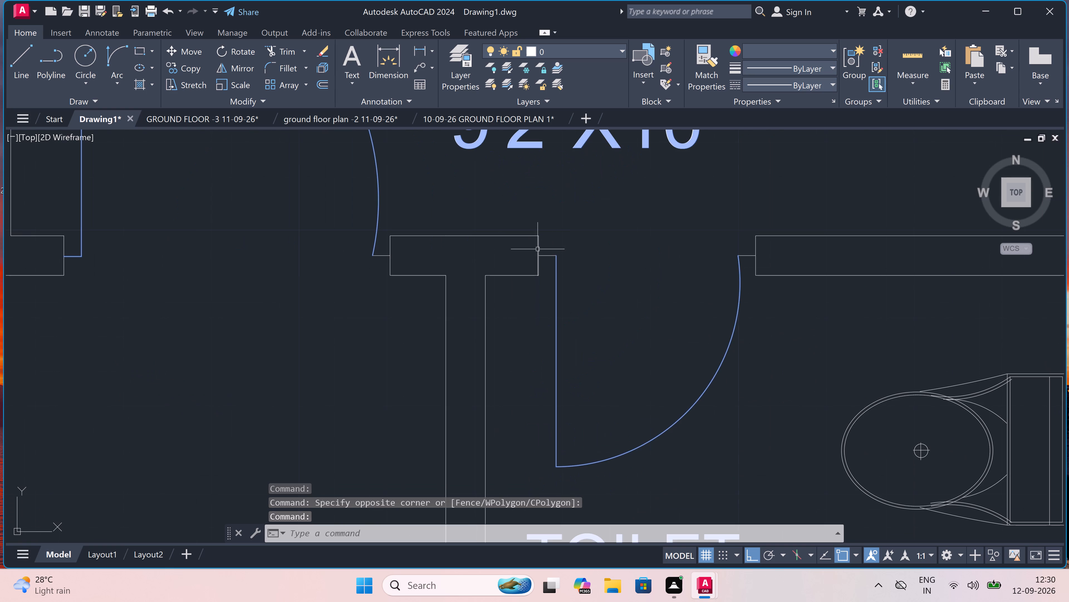
left_click_drag(661, 218, 659, 221, "ctrl")
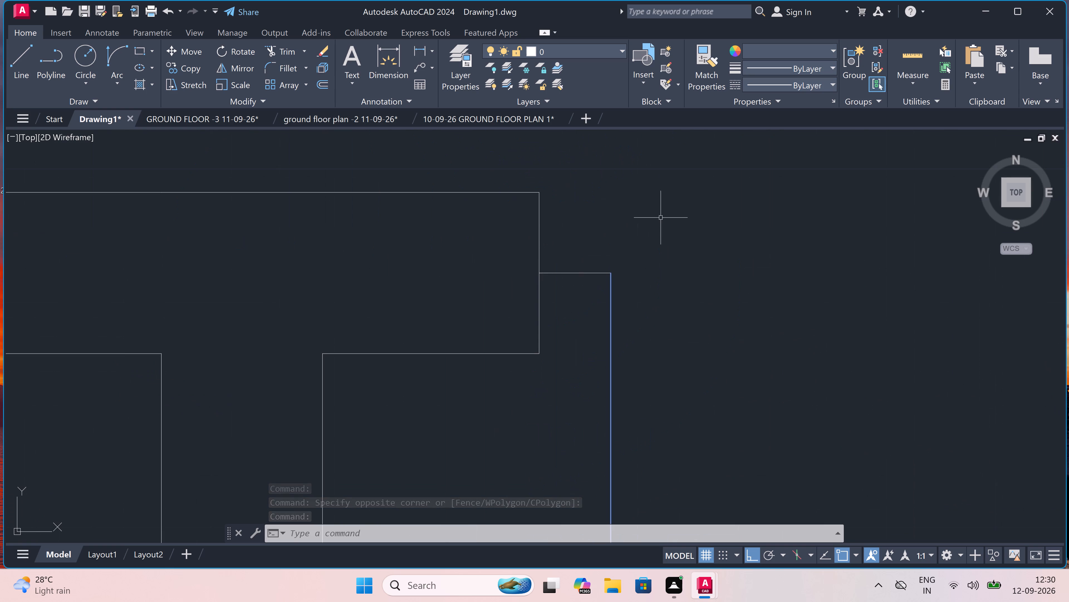
left_click(562, 303, "ctrl")
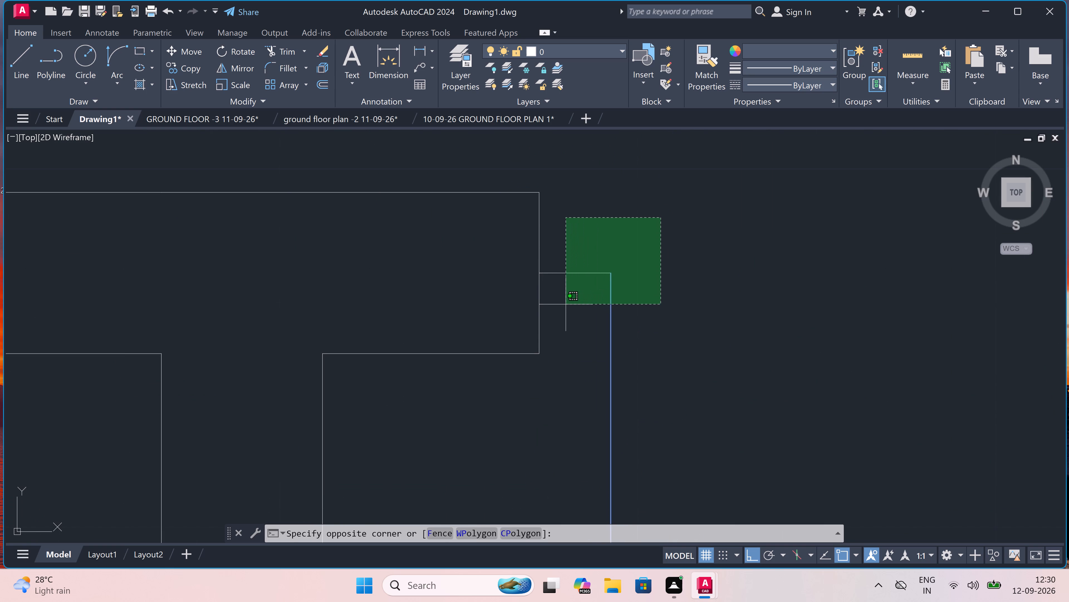
scroll(562, 303, "down", 4, "ctrl")
scroll(690, 300, "up", 4, "ctrl")
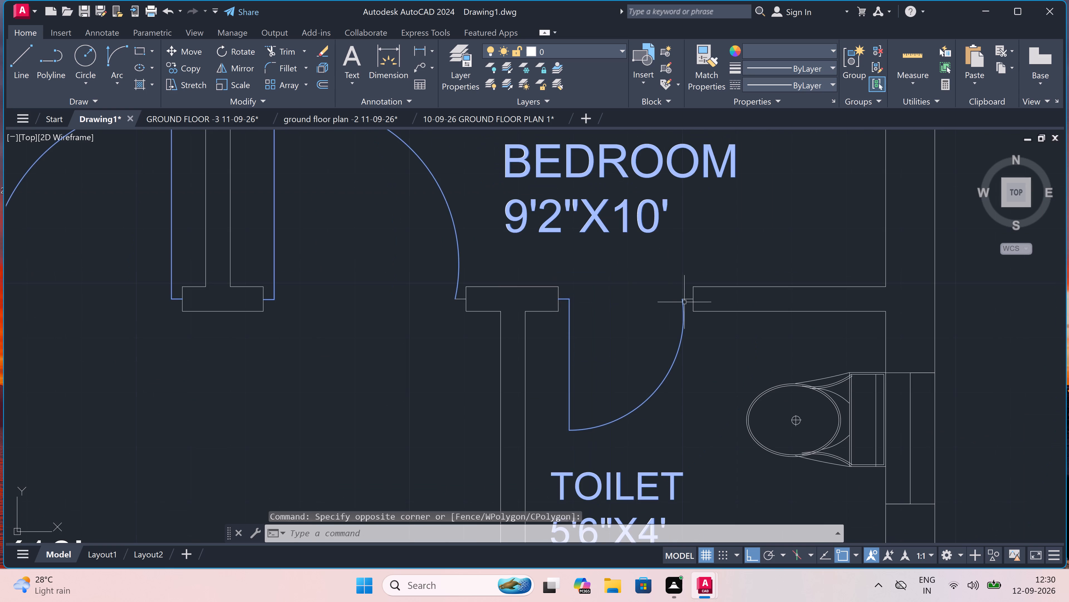
scroll(688, 307, "up", 2, "ctrl")
left_click(650, 271, "ctrl")
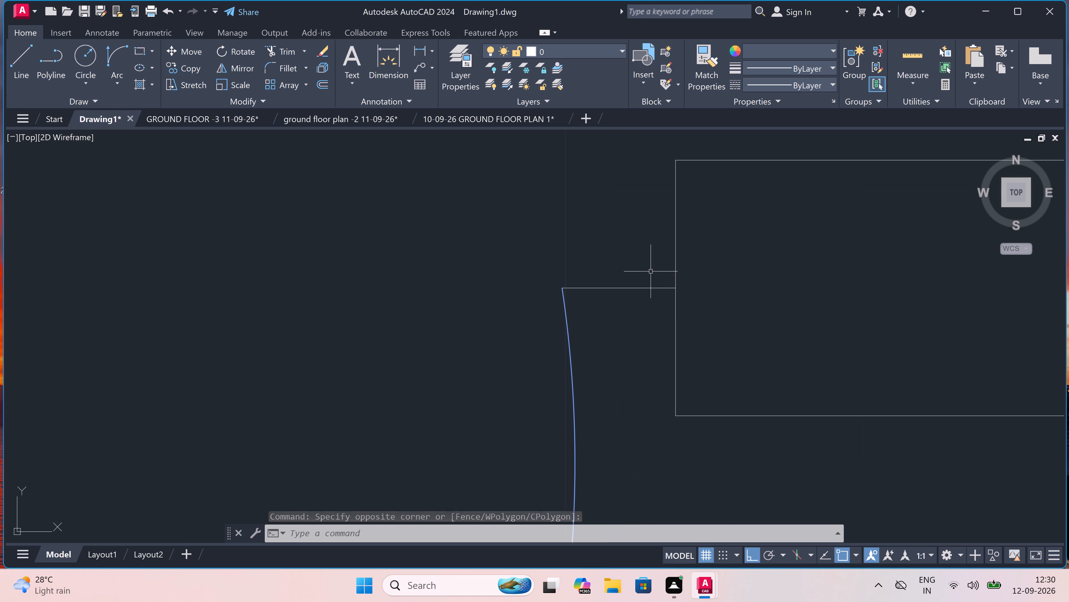
left_click(527, 318, "ctrl")
scroll(503, 284, "down", 9, "ctrl")
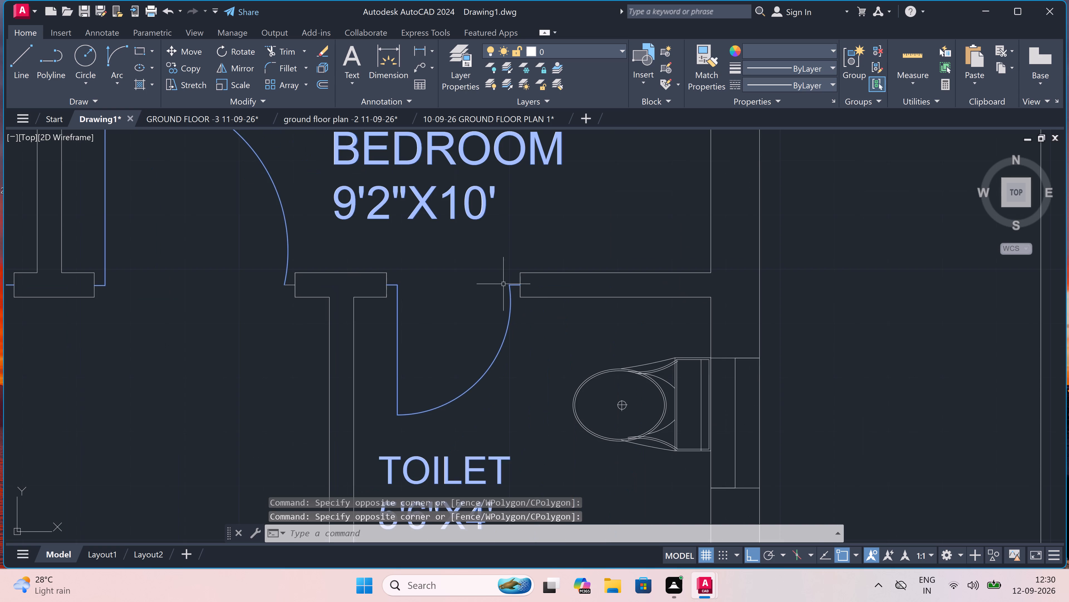
Add the top left apartment's toilet fixture, HALL 16'1"X10' label and three-seat sofa to the selection.
left_click(669, 408, "ctrl")
left_click(583, 419, "ctrl")
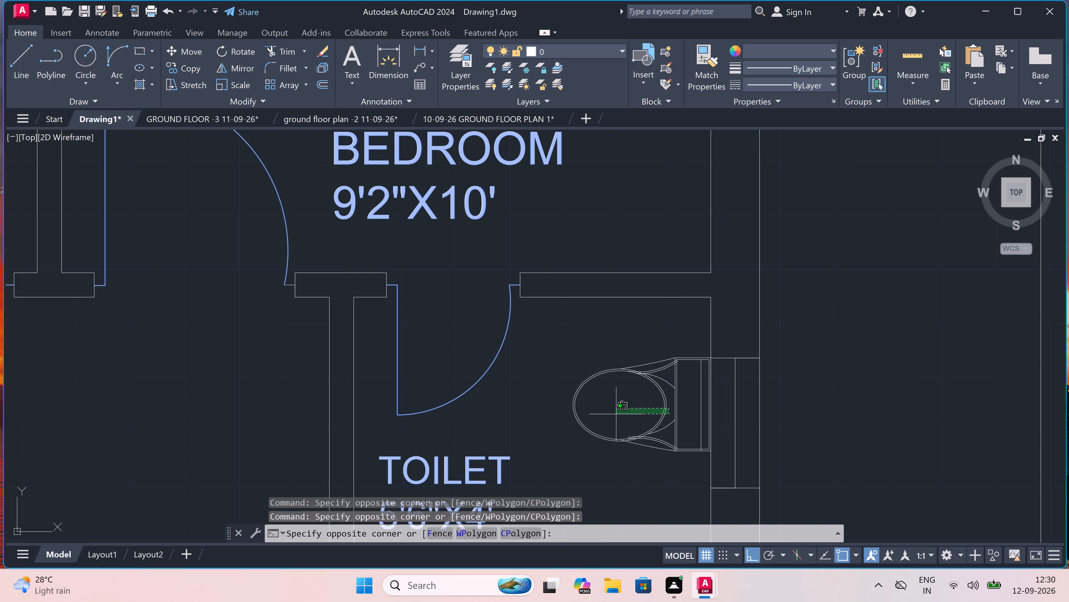
scroll(586, 372, "down", 8, "ctrl")
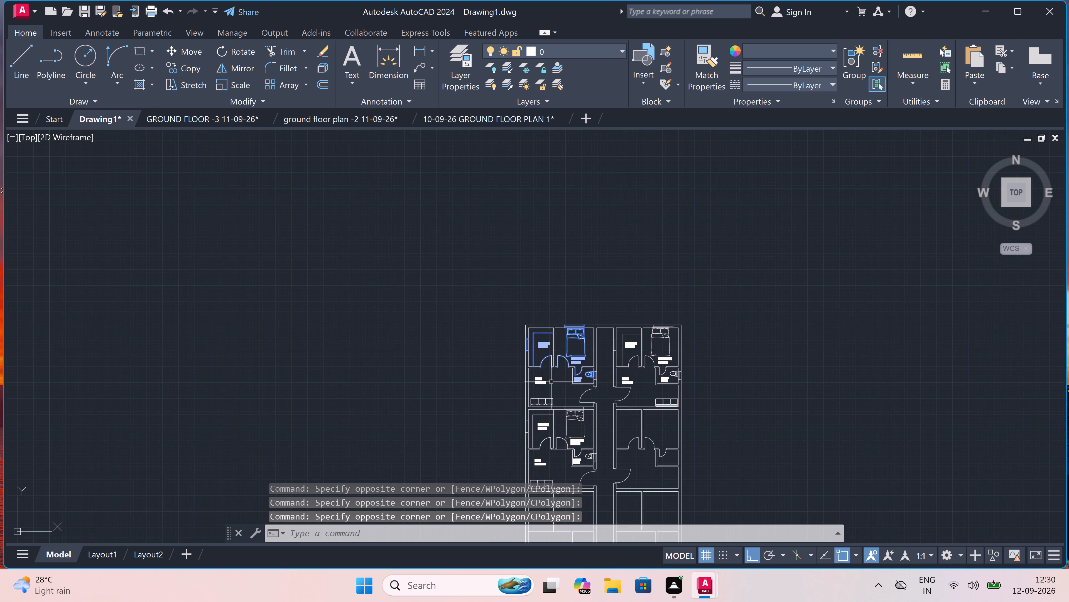
scroll(514, 388, "up", 3, "ctrl")
left_click(615, 364, "ctrl")
scroll(608, 355, "down", 4, "ctrl")
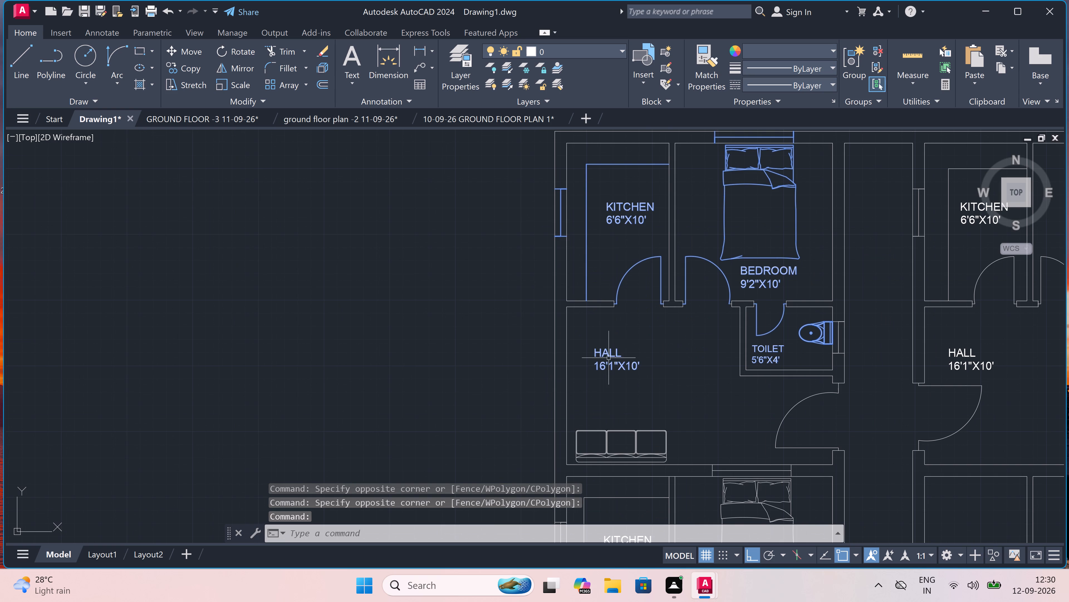
scroll(609, 357, "down", 1, "ctrl")
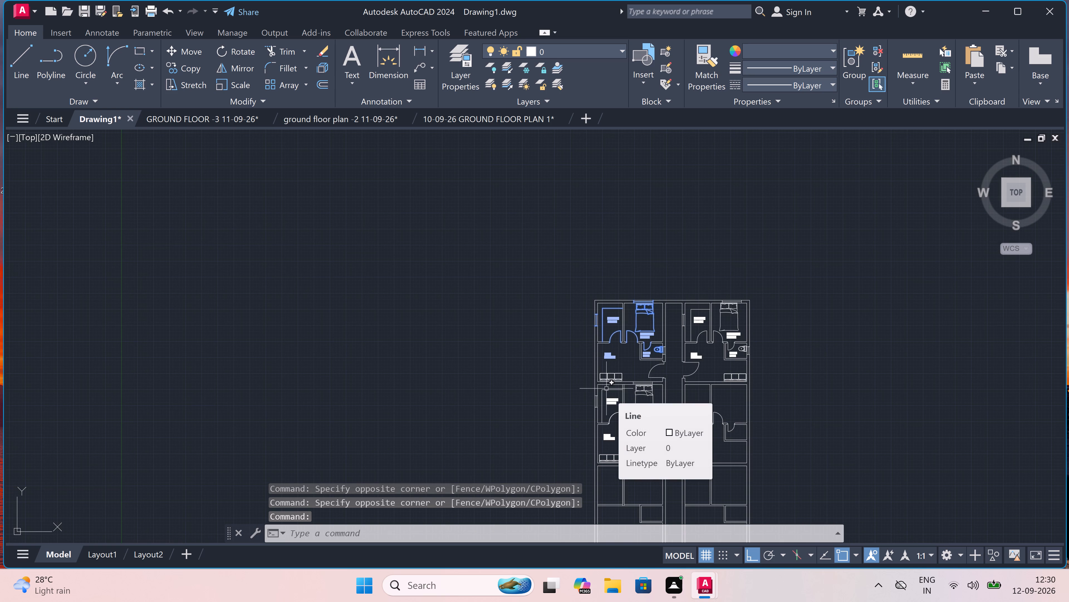
scroll(606, 389, "up", 4, "ctrl")
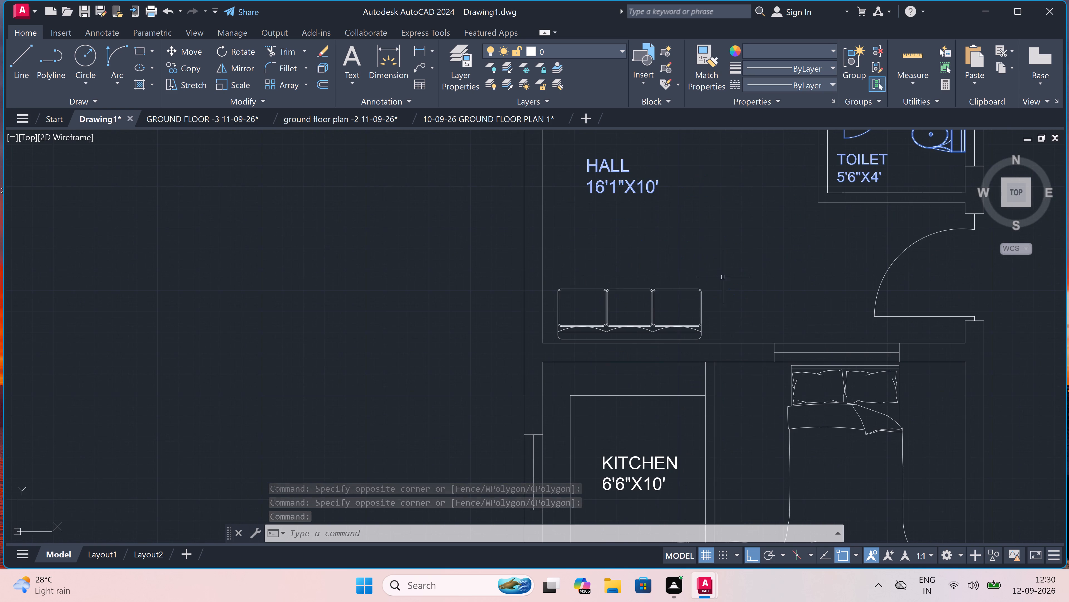
scroll(727, 275, "up", 2, "ctrl")
left_click(726, 275, "ctrl")
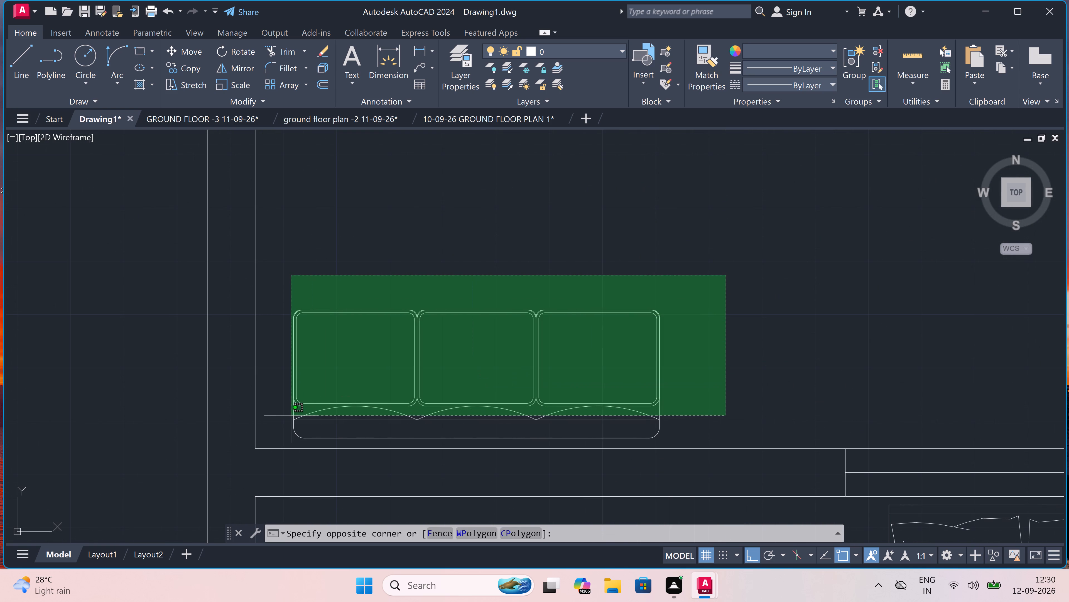
double_click(270, 443, "ctrl")
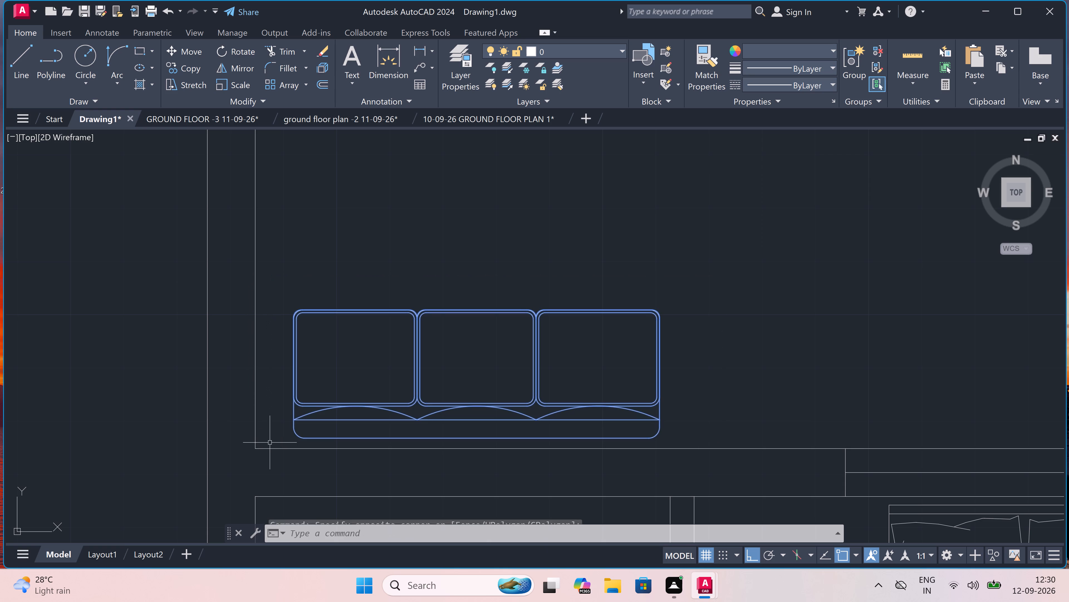
Copy the selection from the bedroom window's outer right corner straight down to the top wall line of the third left apartment.
scroll(354, 373, "down", 7, "ctrl")
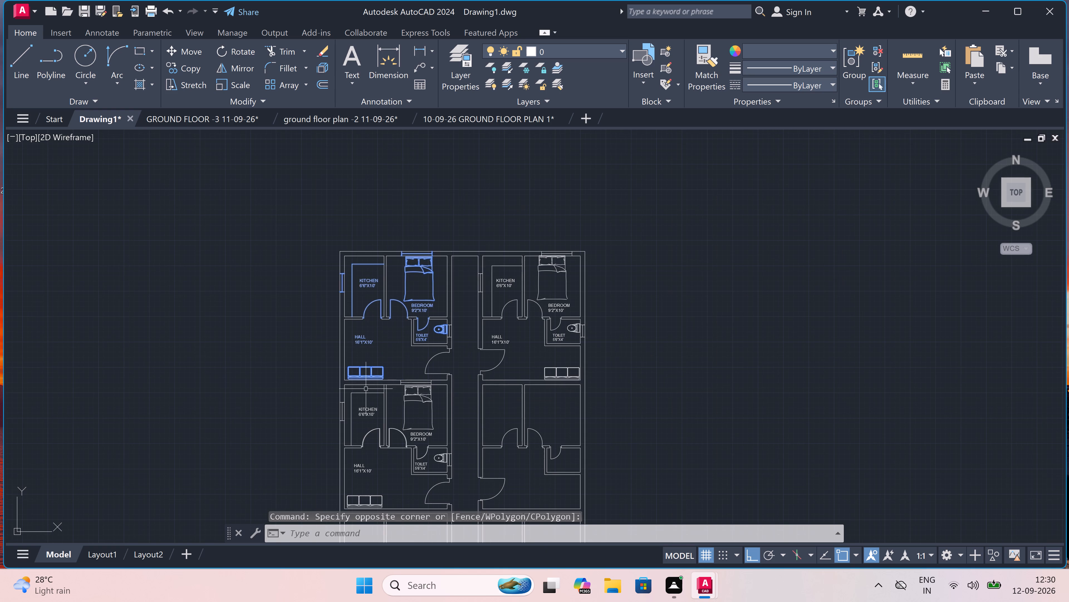
scroll(468, 437, "down", 4, "ctrl")
scroll(465, 460, "up", 7, "ctrl")
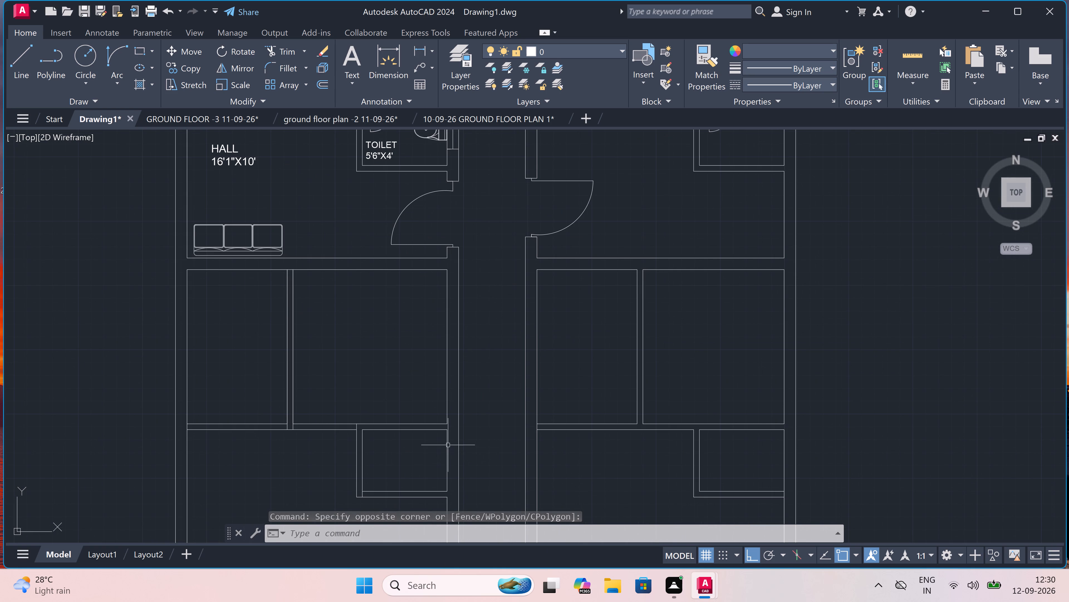
scroll(438, 429, "down", 4, "ctrl")
scroll(385, 309, "up", 3, "ctrl")
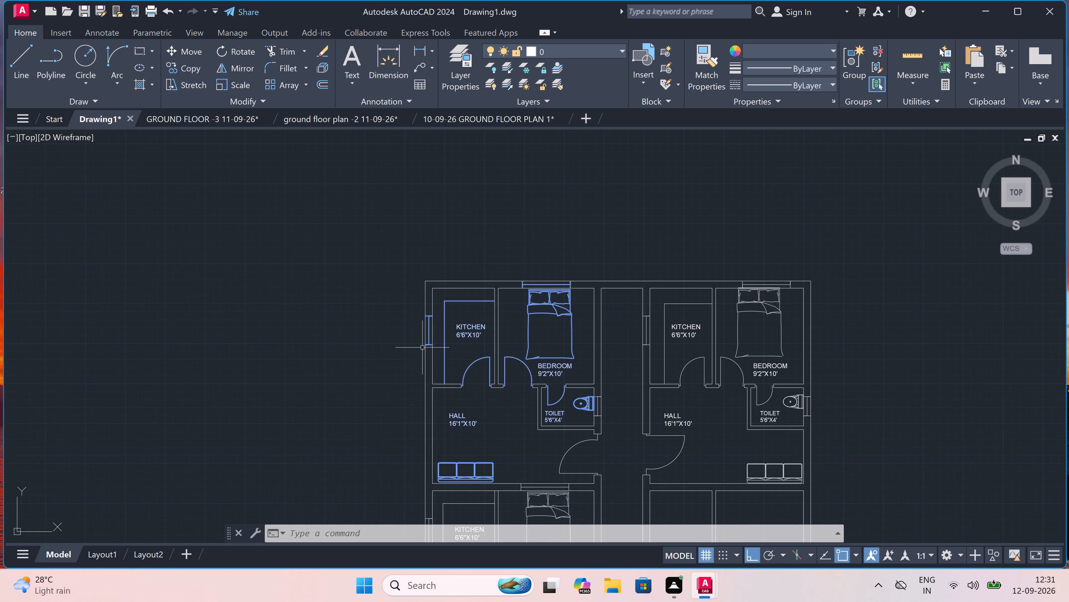
left_click(195, 63, "ctrl")
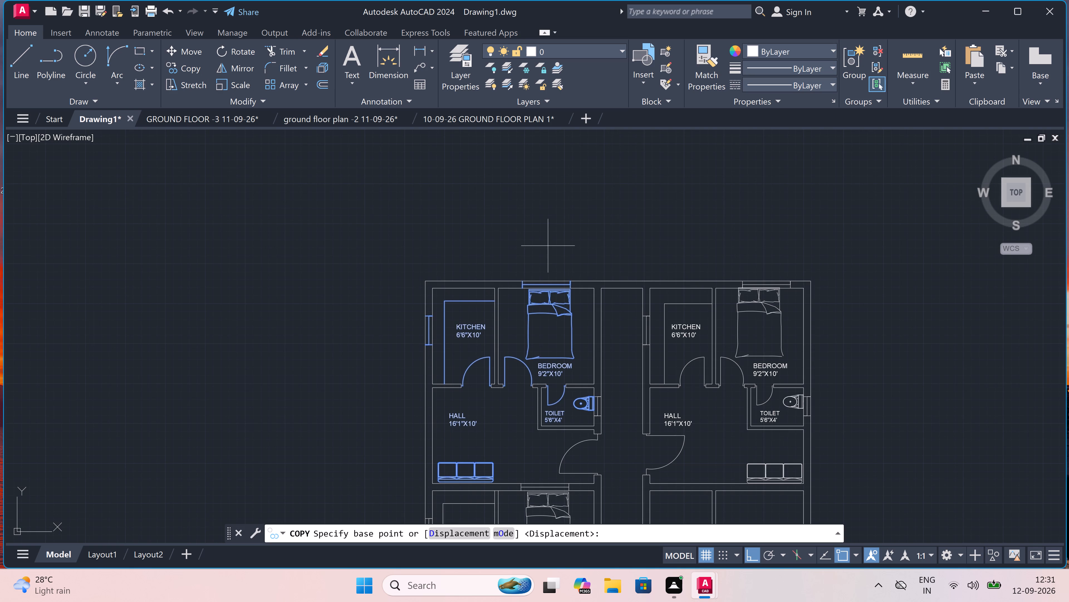
scroll(578, 268, "up", 2, "ctrl")
scroll(557, 316, "up", 3, "ctrl")
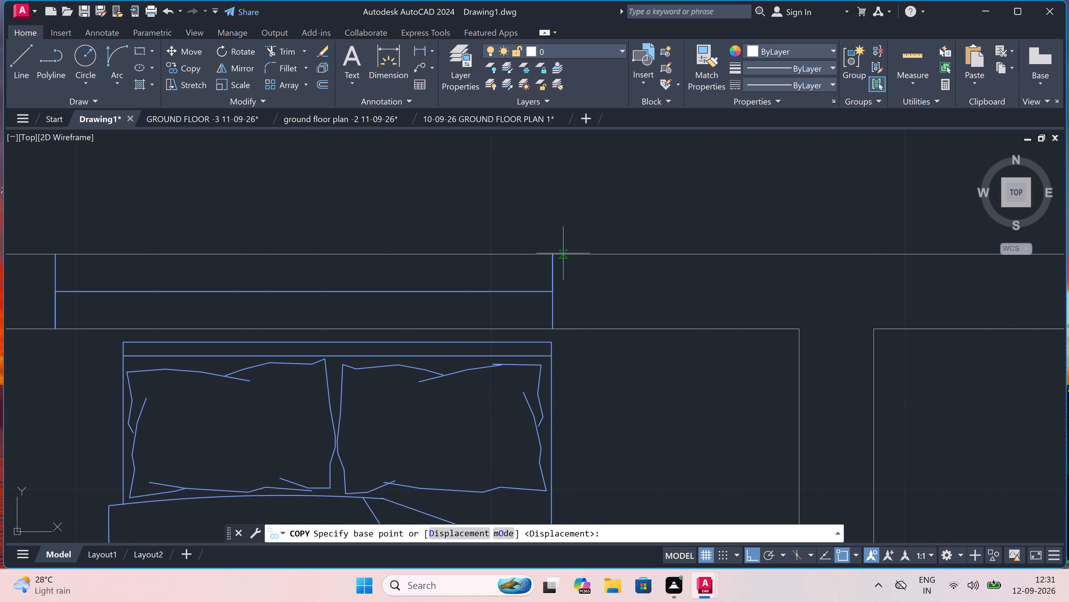
left_click(554, 253, "ctrl")
scroll(530, 208, "down", 4, "ctrl")
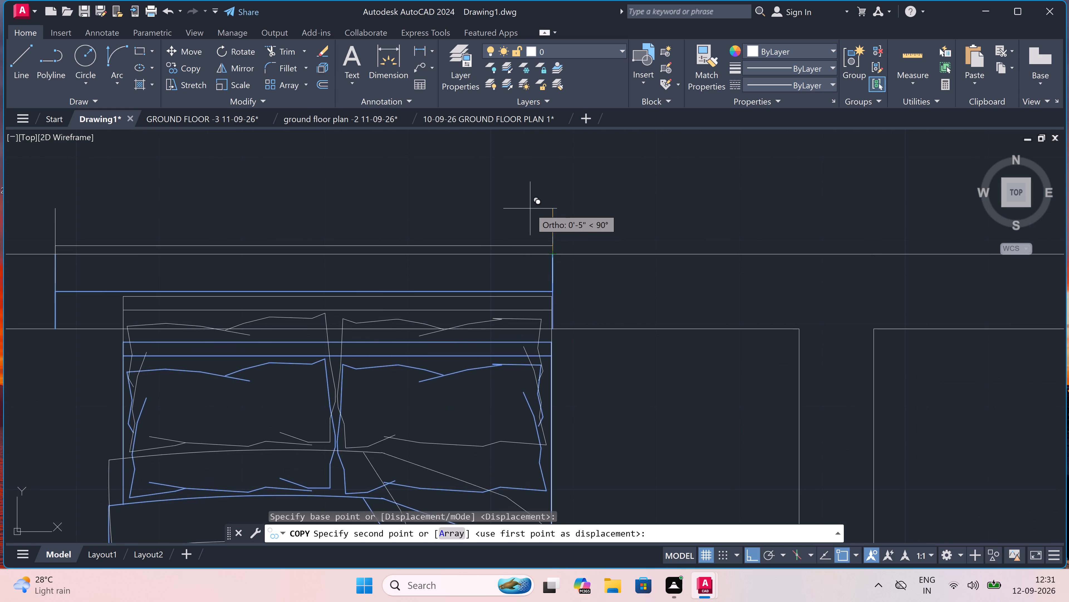
scroll(530, 208, "down", 4, "ctrl")
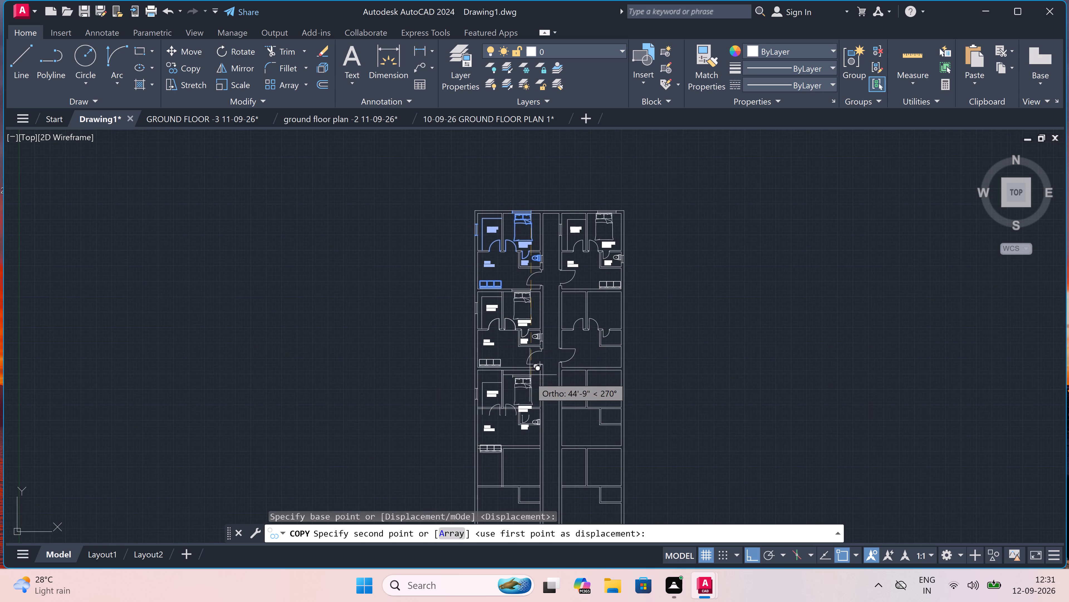
scroll(529, 367, "up", 3, "ctrl")
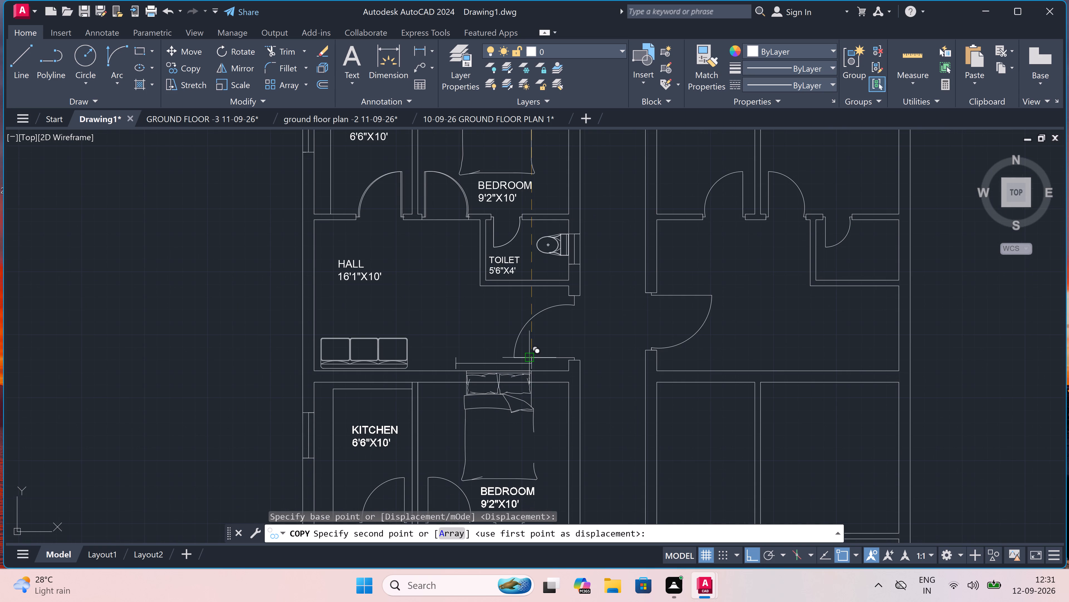
key("F8")
key("F8")
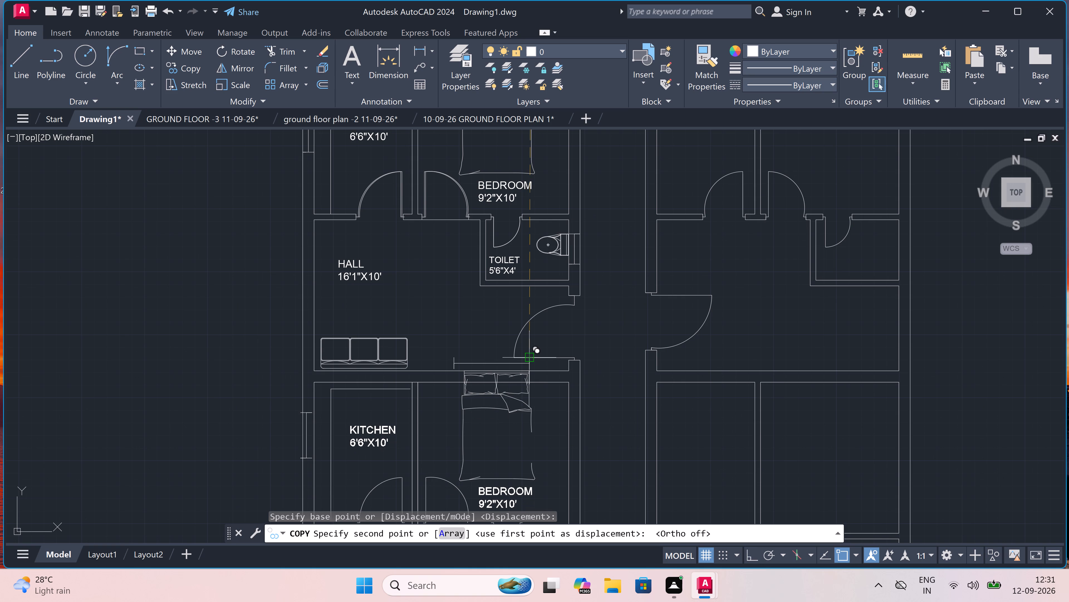
scroll(520, 375, "up", 3, "ctrl")
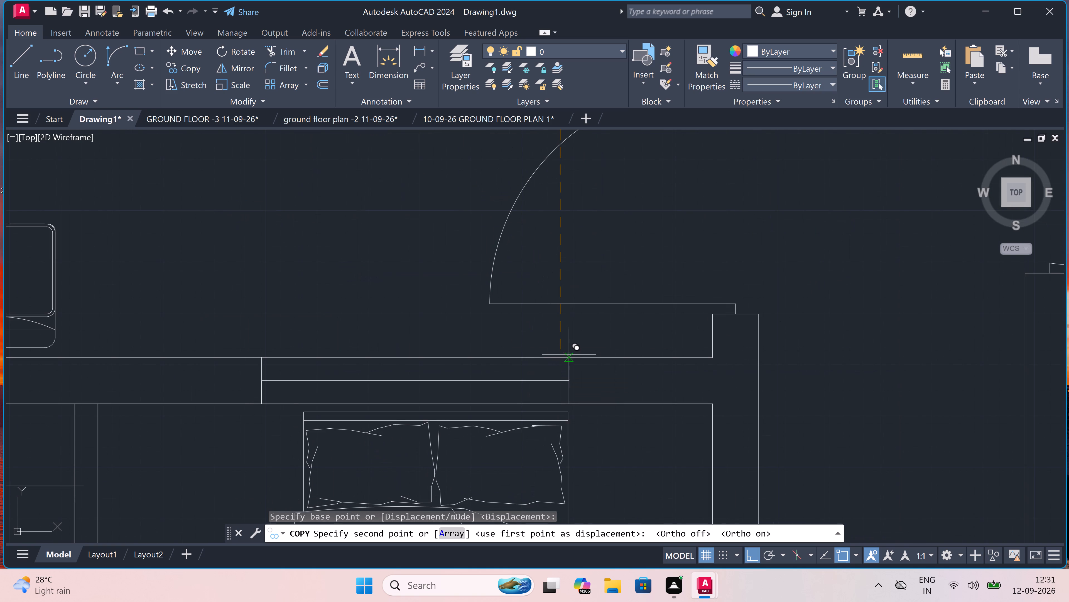
left_click(562, 358, "ctrl")
Place another copy of the selection straight below, aligned to the top wall line of the fourth left apartment.
scroll(493, 258, "down", 2, "ctrl")
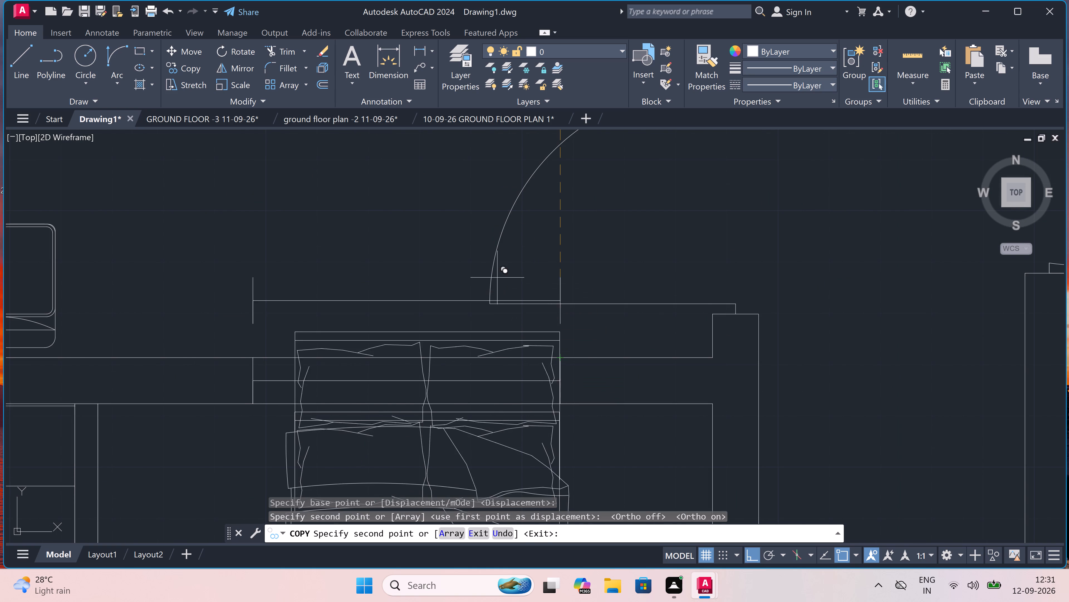
scroll(493, 258, "down", 7, "ctrl")
scroll(489, 293, "up", 4, "ctrl")
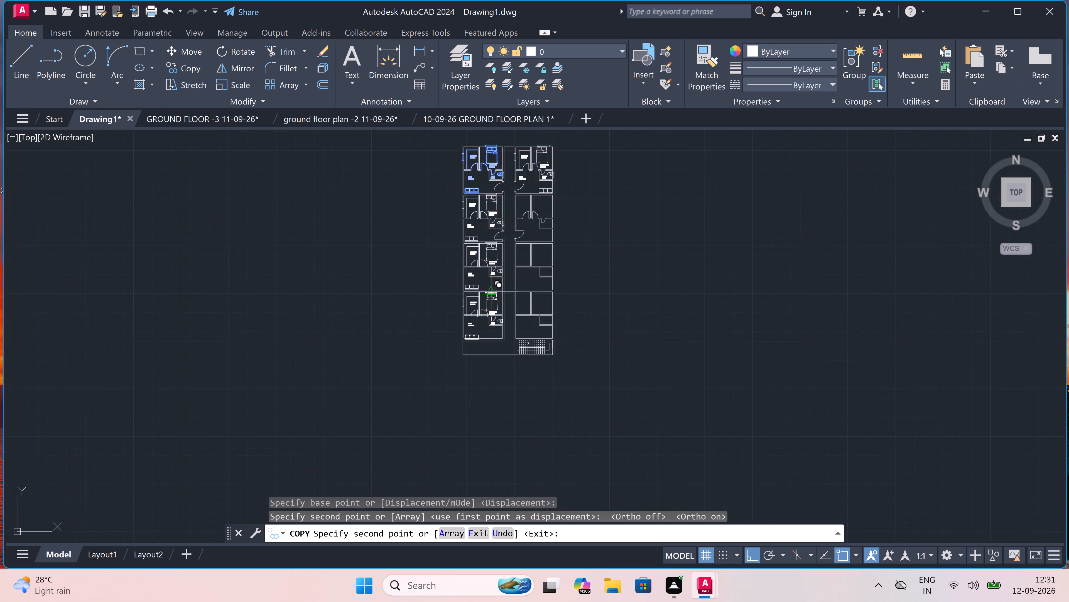
scroll(489, 292, "up", 3, "ctrl")
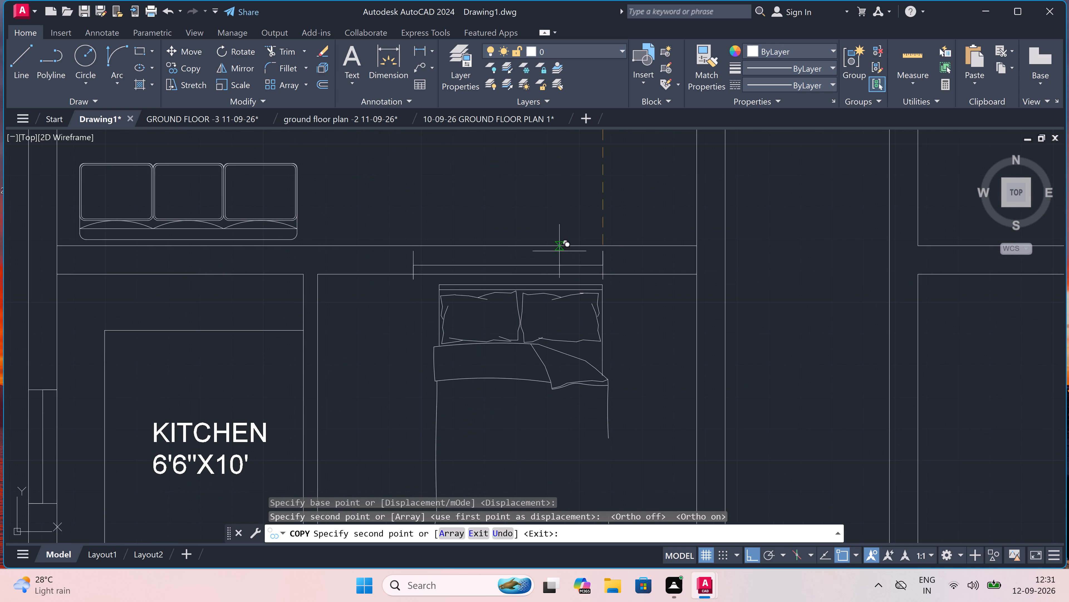
scroll(596, 249, "up", 3, "ctrl")
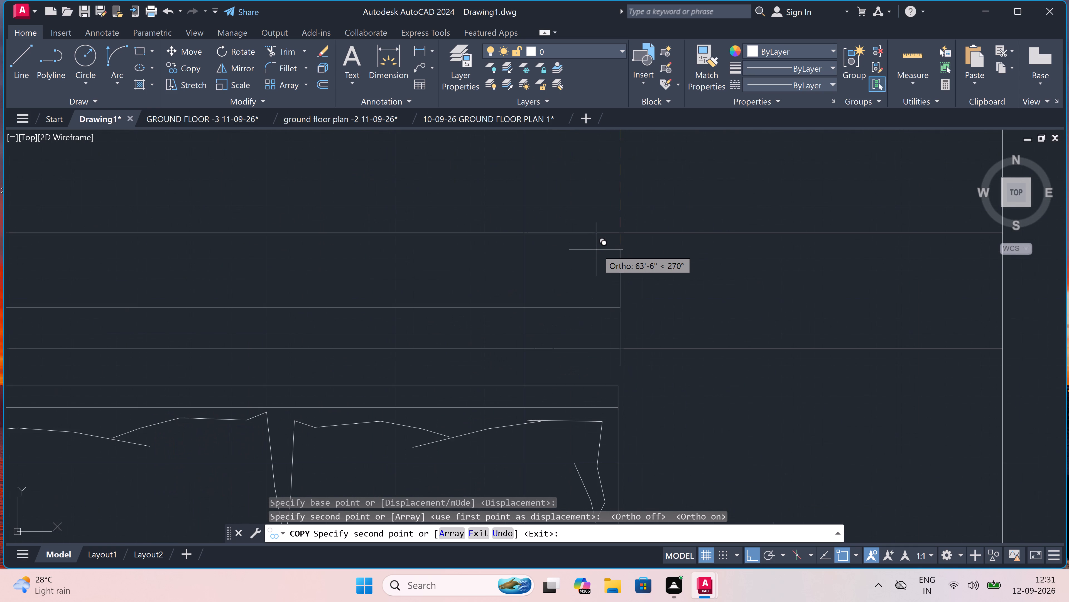
left_click(621, 232, "ctrl")
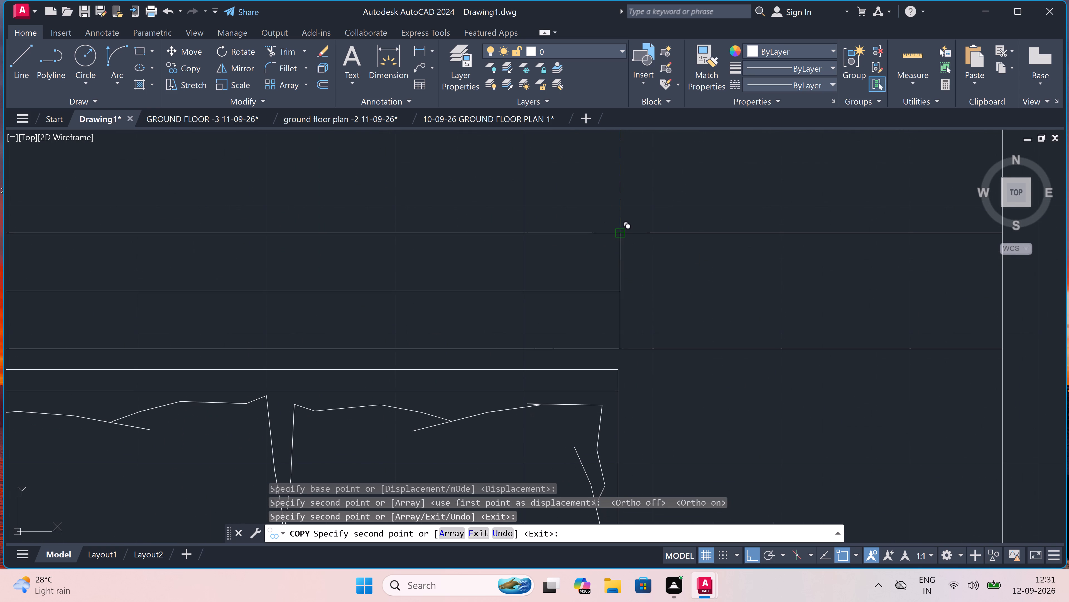
key("Escape")
End the copying and draw the kitchen door's left jamb line across the wall thickness in the third left apartment.
scroll(589, 222, "down", 6, "ctrl")
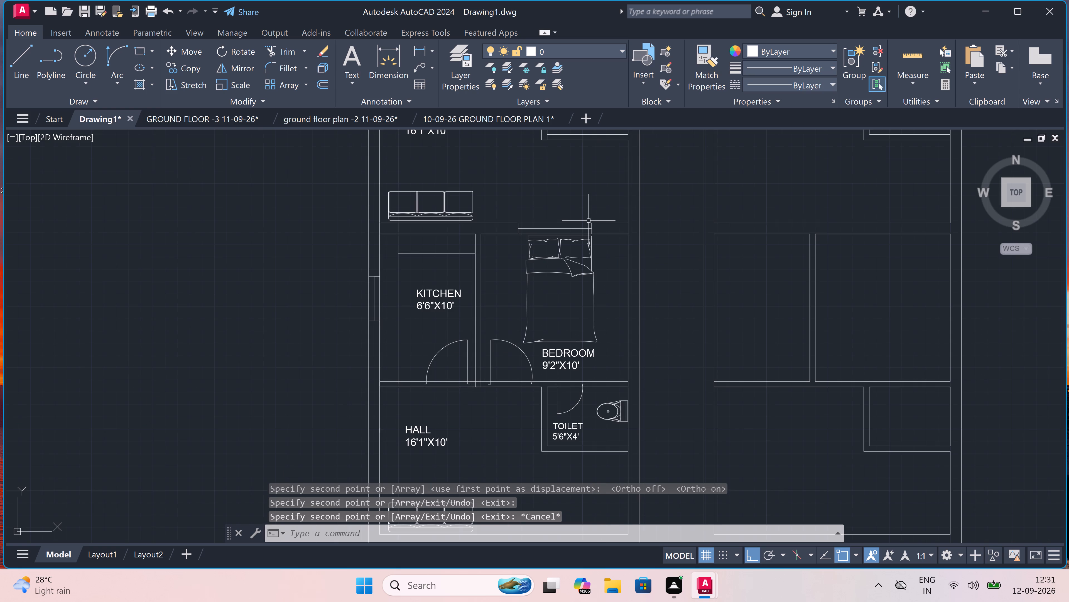
scroll(589, 221, "down", 1, "ctrl")
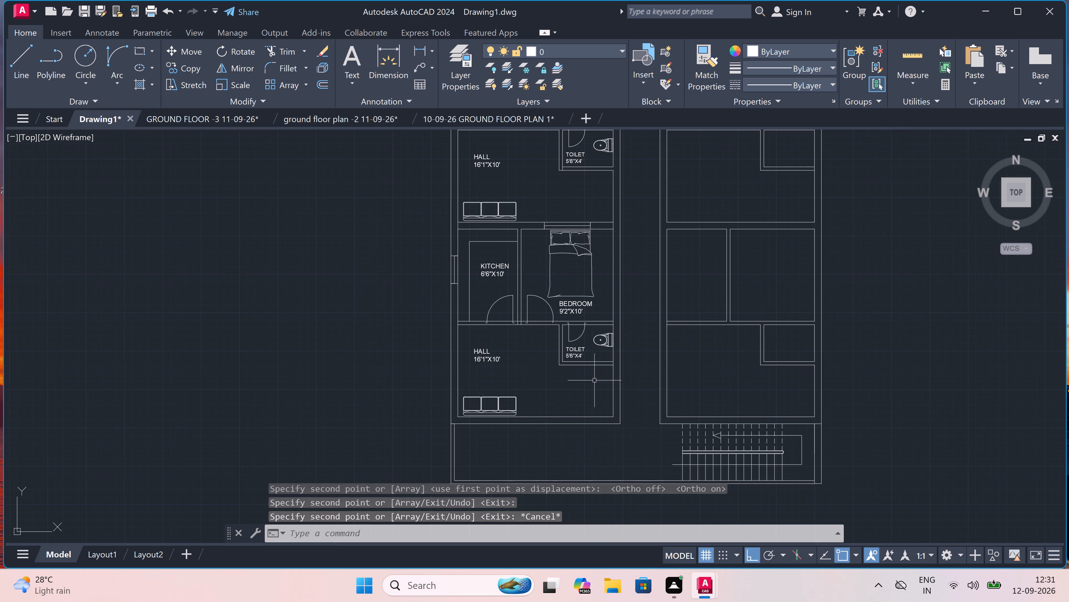
scroll(527, 324, "down", 2, "ctrl")
scroll(518, 251, "up", 2, "ctrl")
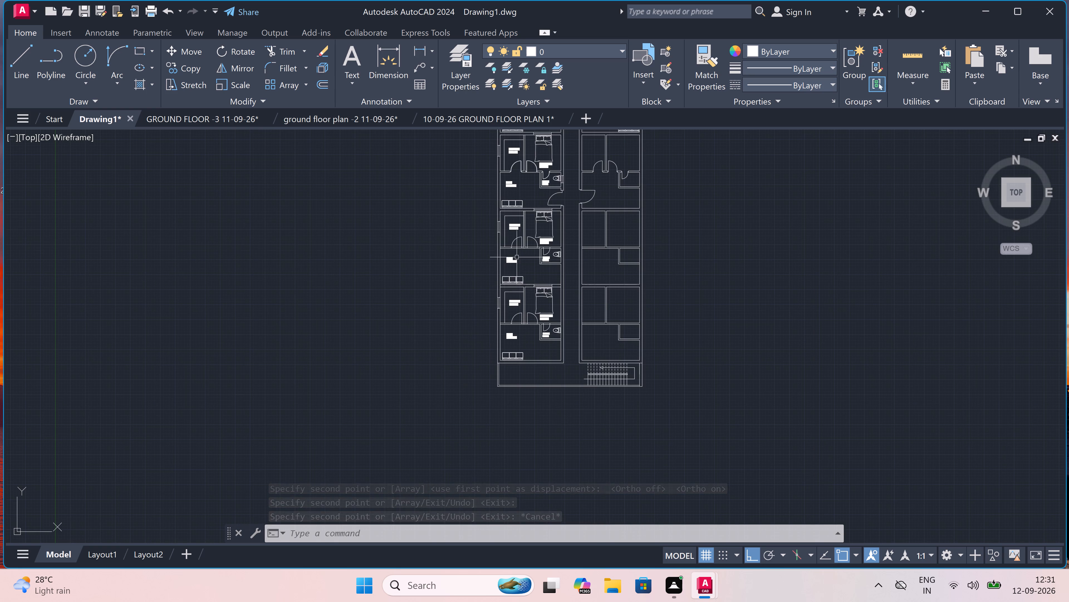
scroll(517, 252, "up", 2, "ctrl")
scroll(508, 213, "up", 2, "ctrl")
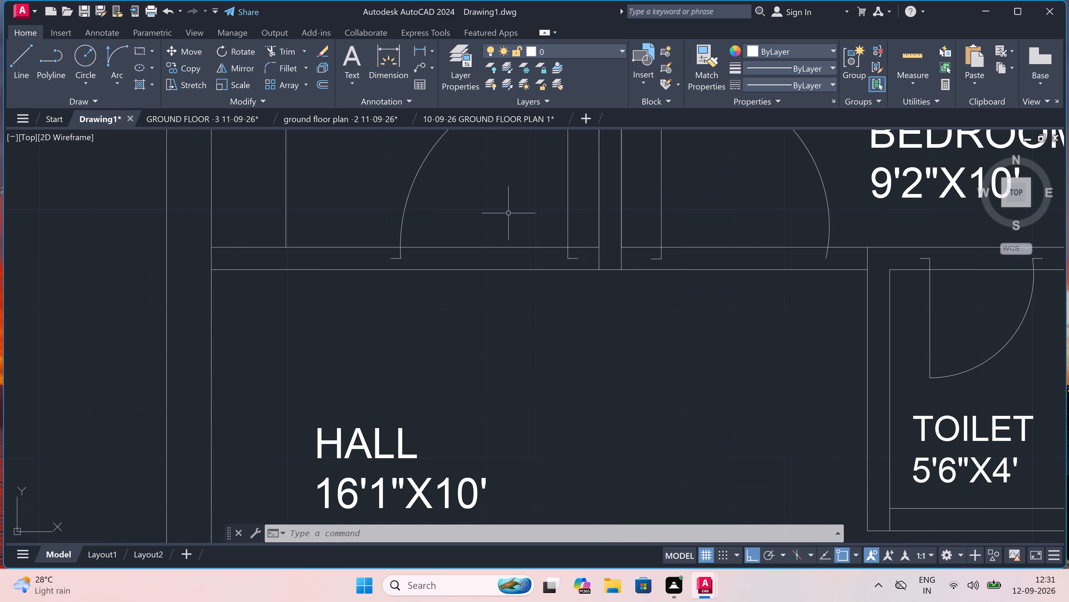
type("L")
key("space")
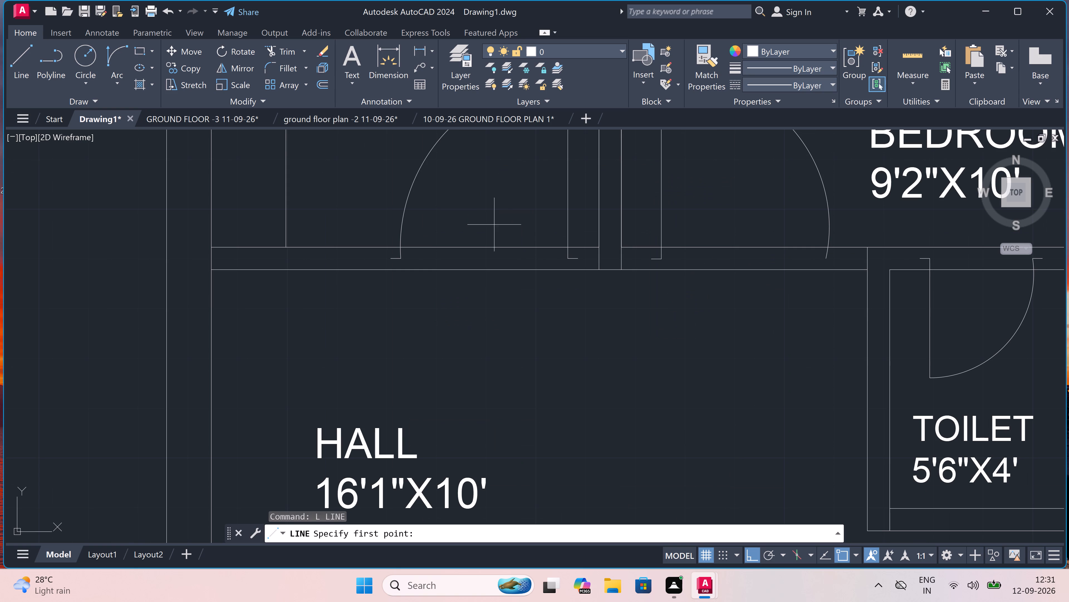
left_click(390, 258, "ctrl")
left_click(389, 245, "ctrl")
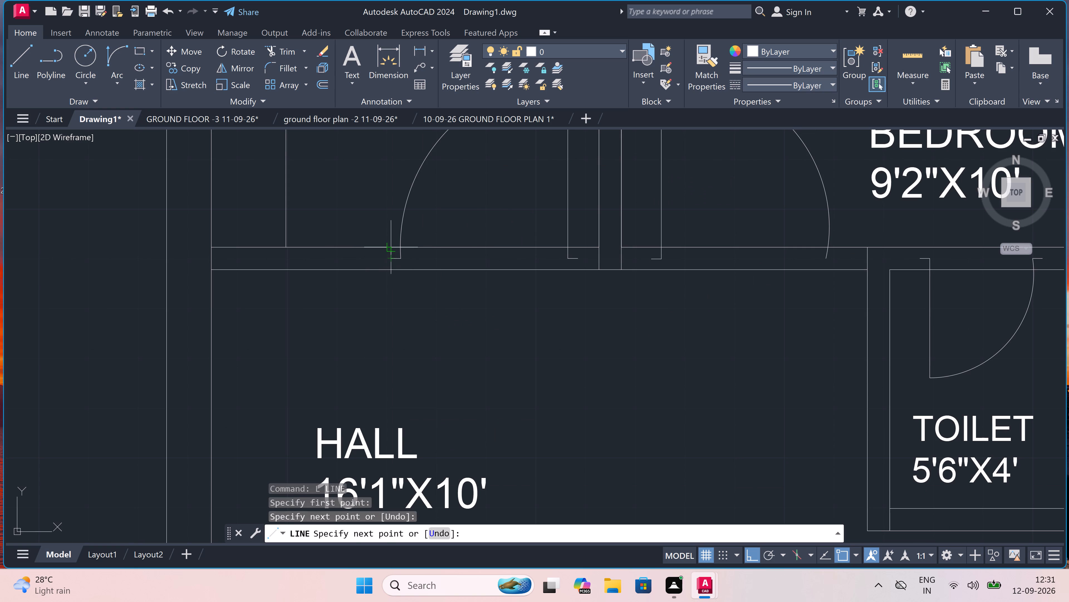
double_click(393, 266, "ctrl")
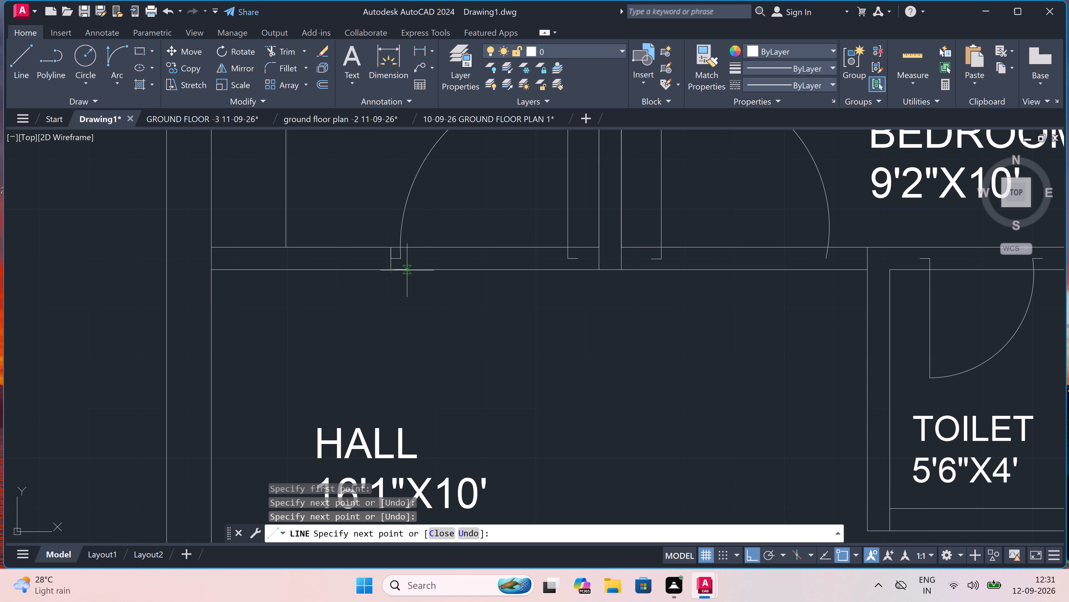
key("Escape")
Draw the same kitchen door's right jamb line from its short stub across both wall lines.
key("space")
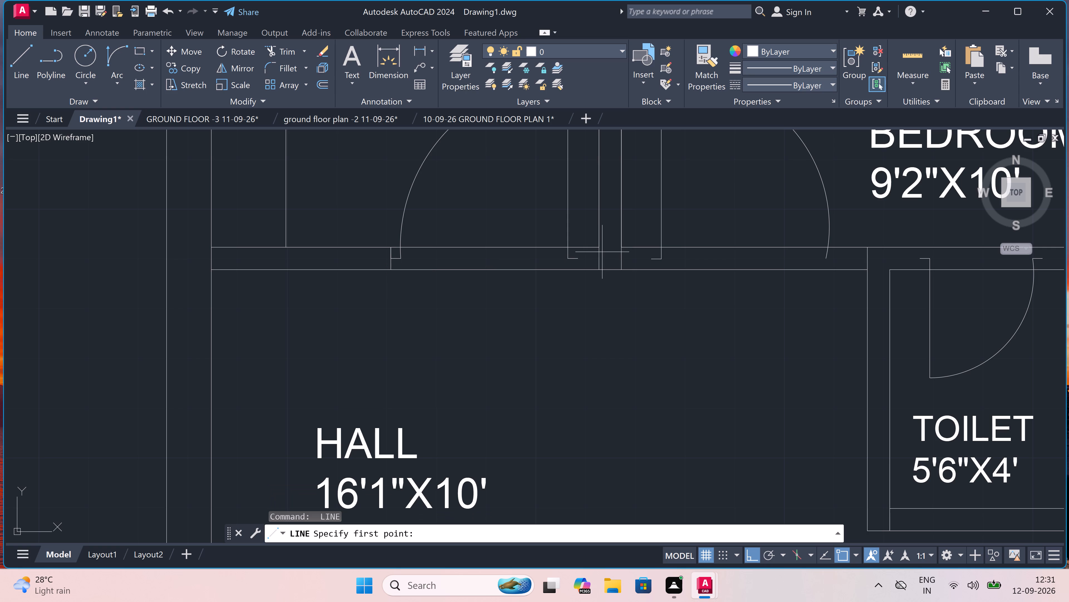
left_click(577, 259, "ctrl")
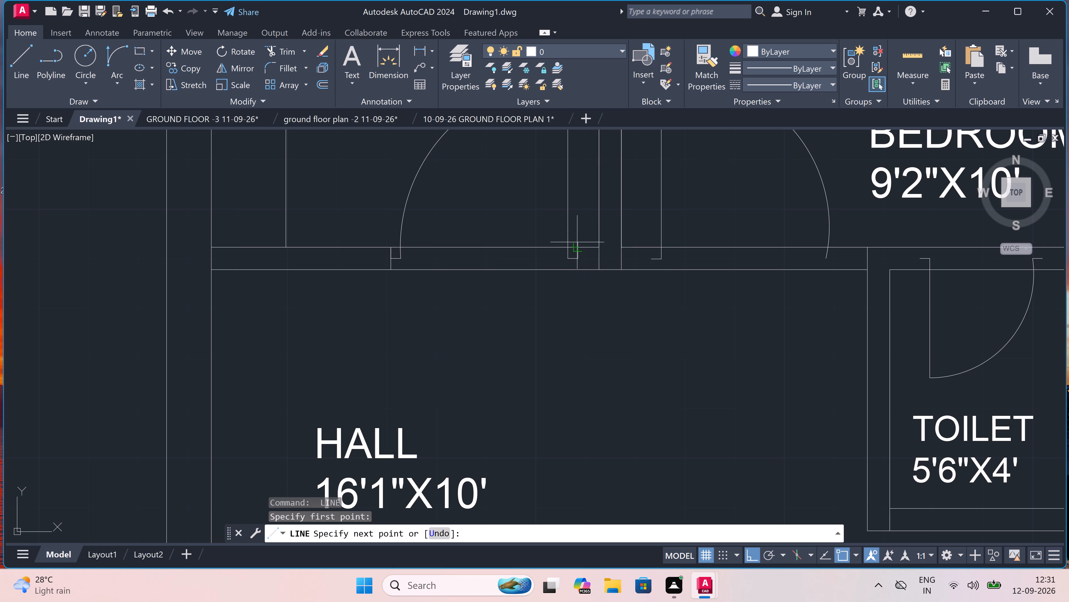
left_click(577, 242, "ctrl")
left_click(582, 267, "ctrl")
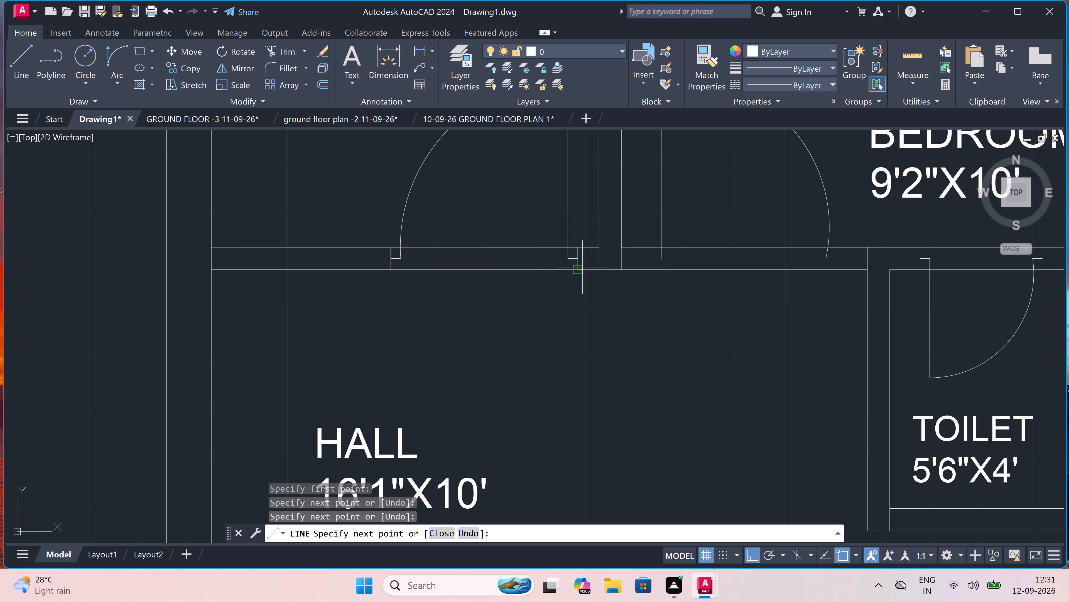
key("Escape")
key("grave")
key("space")
Draw the third left apartment's bedroom door left jamb line from its short stub across both wall lines.
scroll(586, 273, "down", 3, "ctrl")
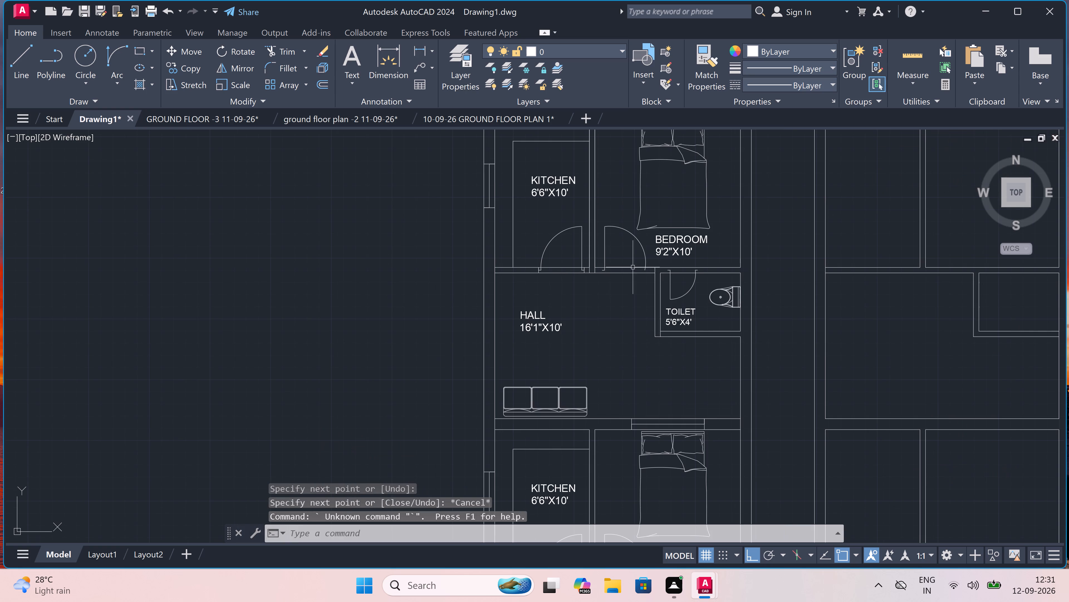
scroll(633, 266, "up", 4, "ctrl")
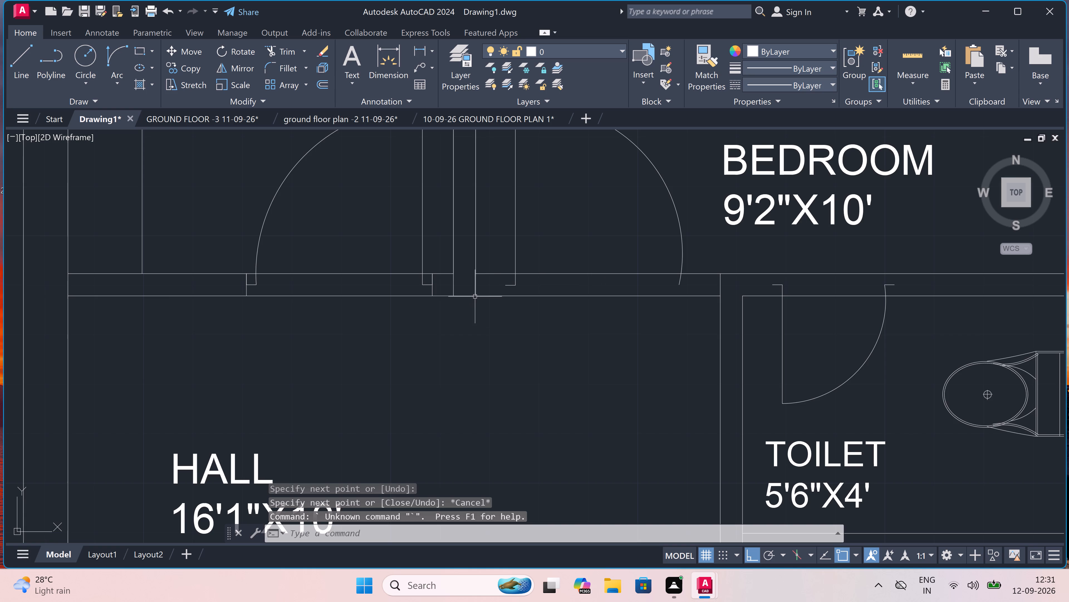
scroll(474, 283, "up", 2, "ctrl")
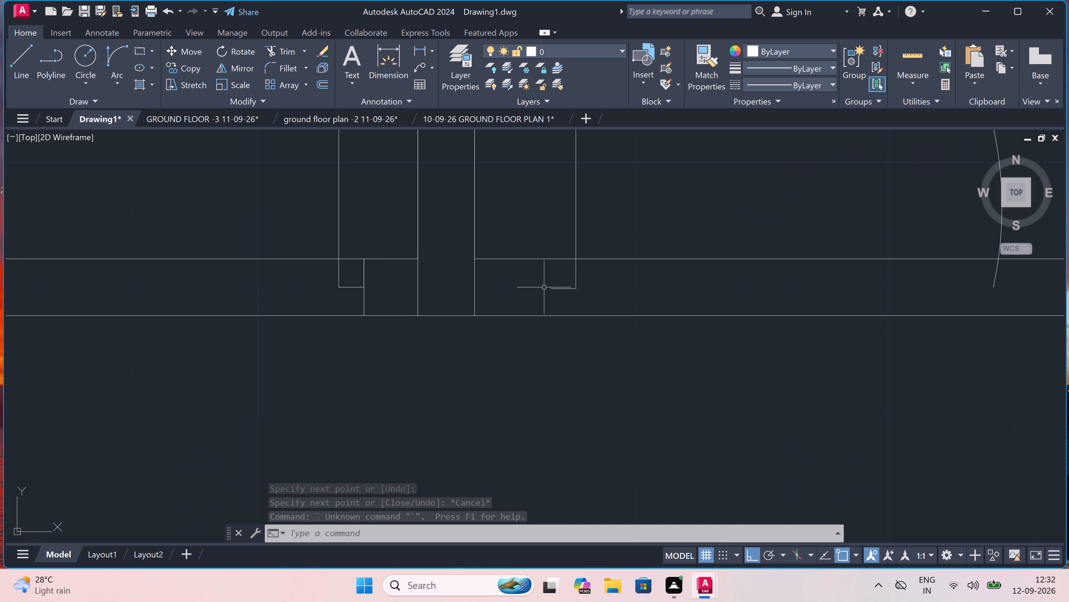
key("space")
left_click(552, 288, "ctrl")
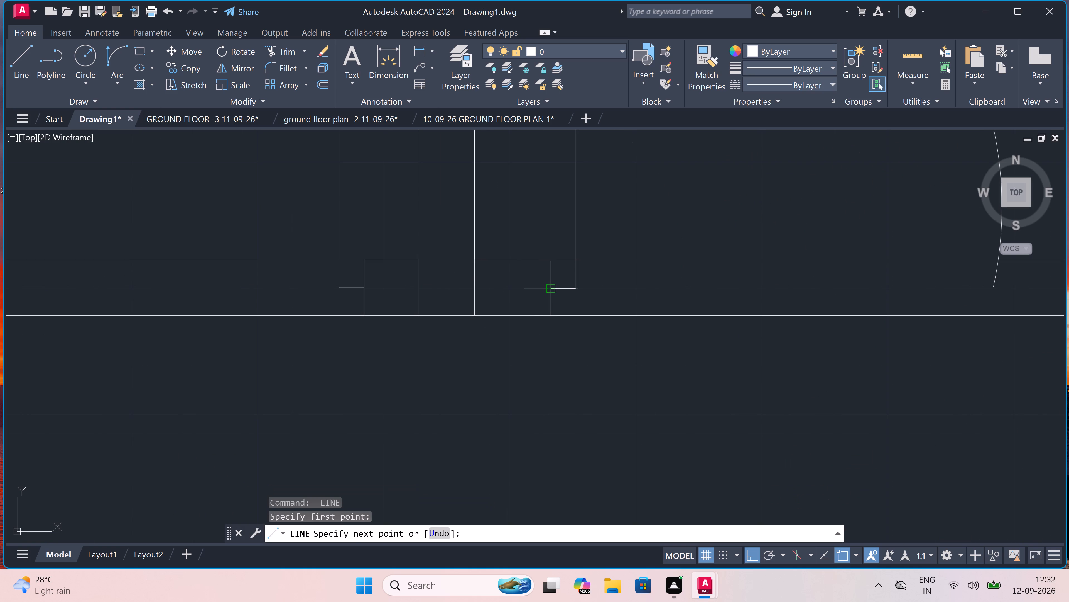
left_click(547, 259, "ctrl")
left_click(553, 317, "ctrl")
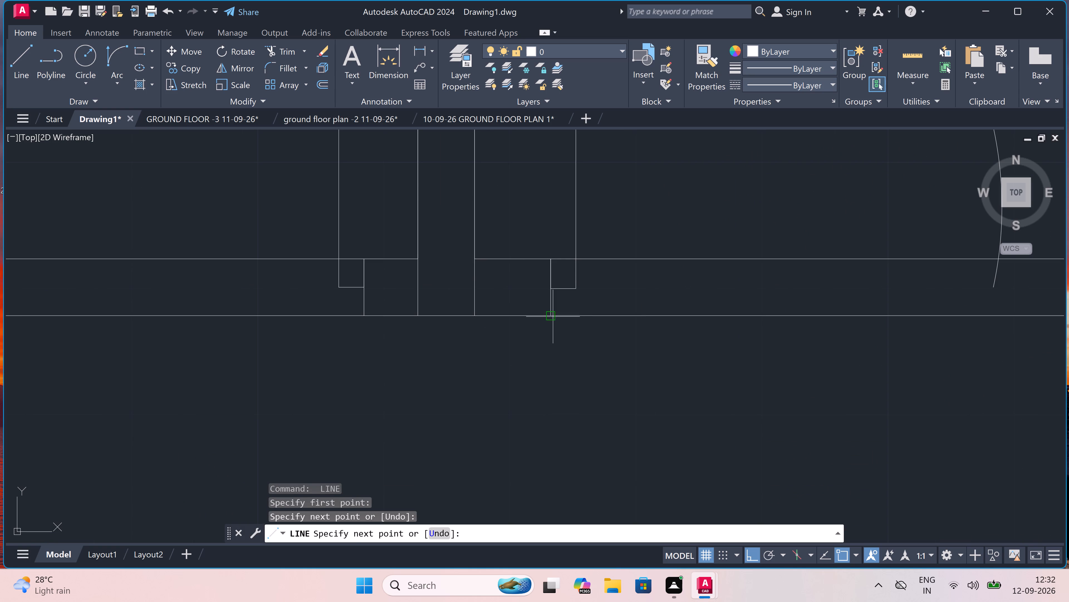
key("Escape")
Draw a 2" line rightward from the bedroom door arc's lower end, continuing into a jamb line across both wall lines.
scroll(446, 326, "down", 4, "ctrl")
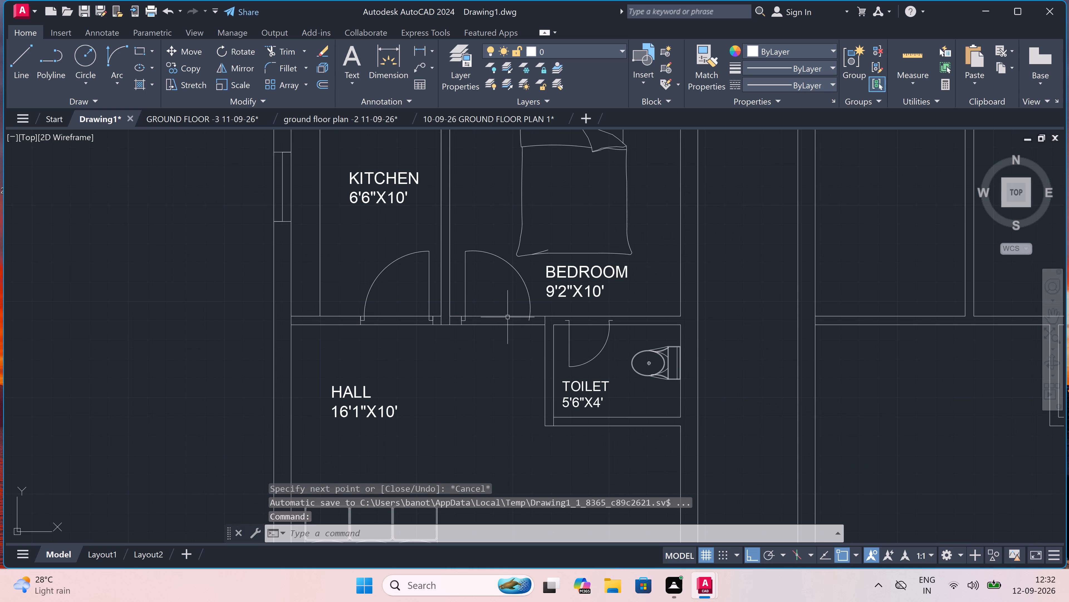
scroll(526, 312, "up", 5, "ctrl")
key("space")
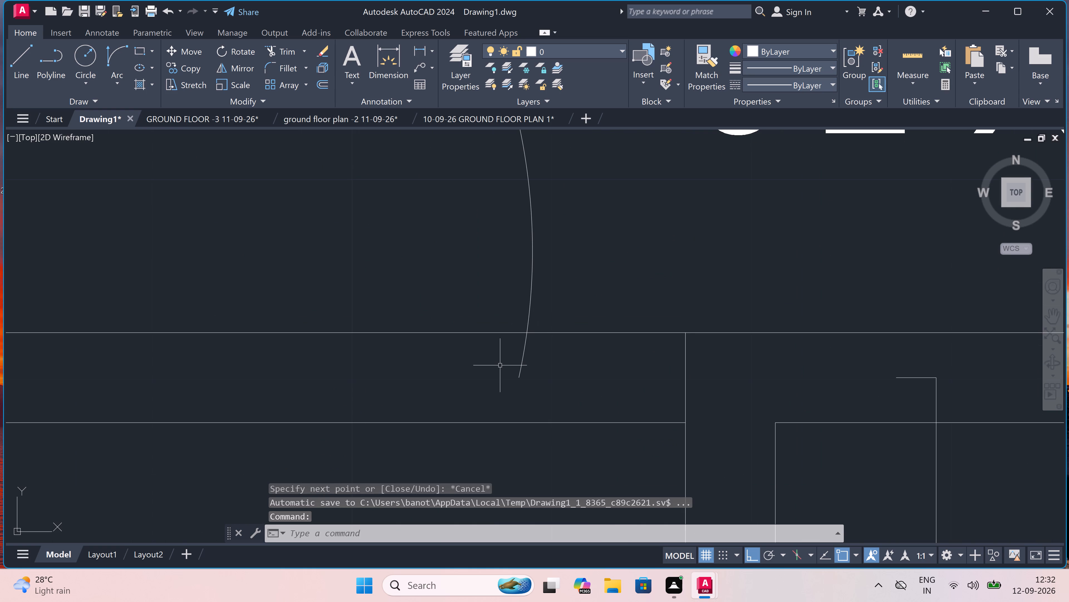
left_click_drag(520, 375, 526, 375, "ctrl")
left_click(529, 375, "ctrl")
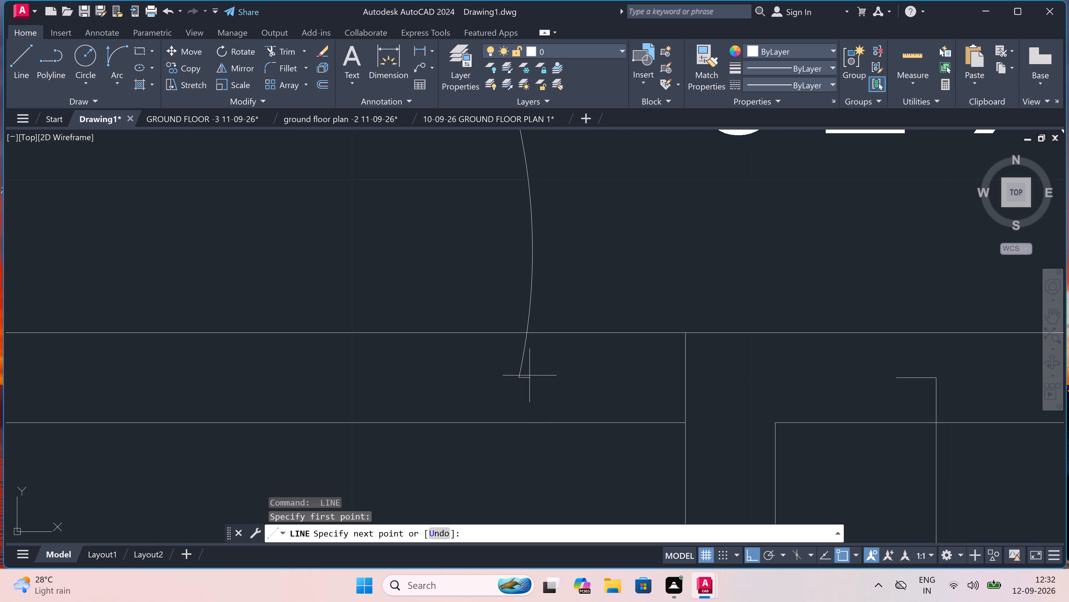
type("2\"")
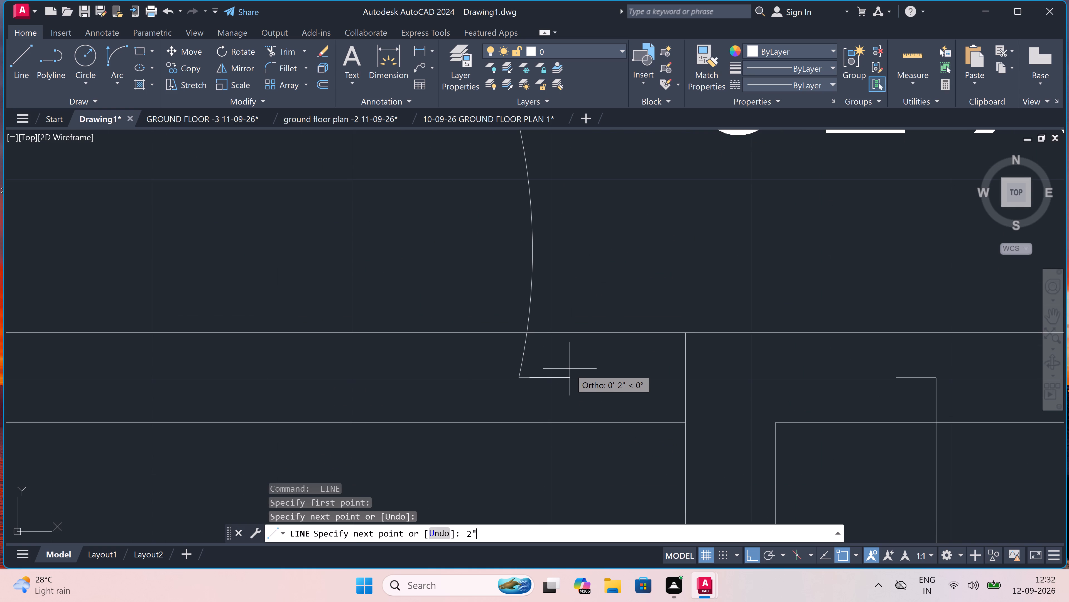
key("space")
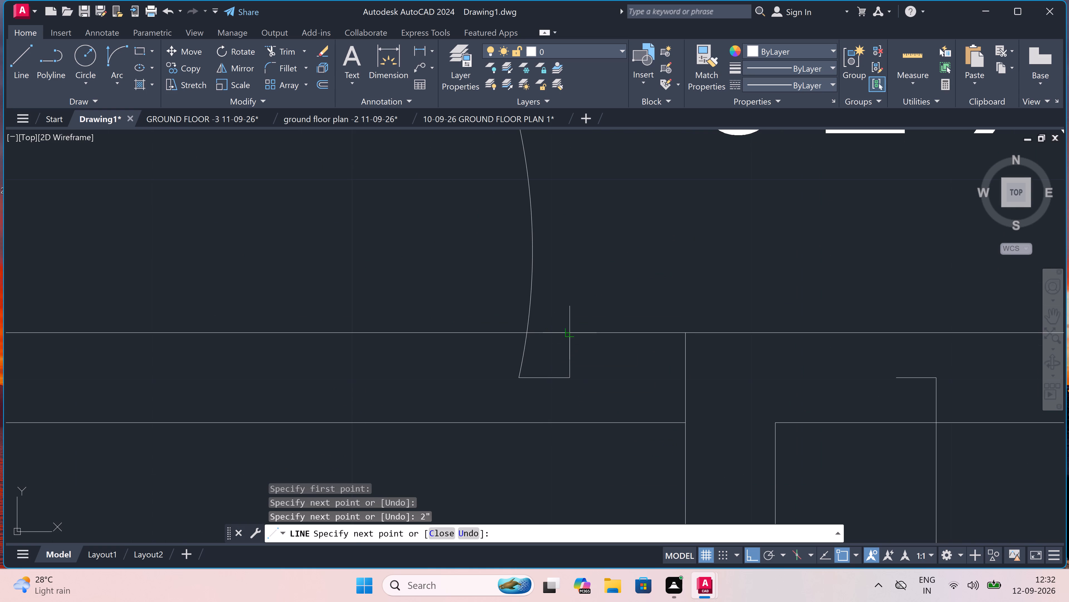
left_click_drag(572, 334, 572, 337)
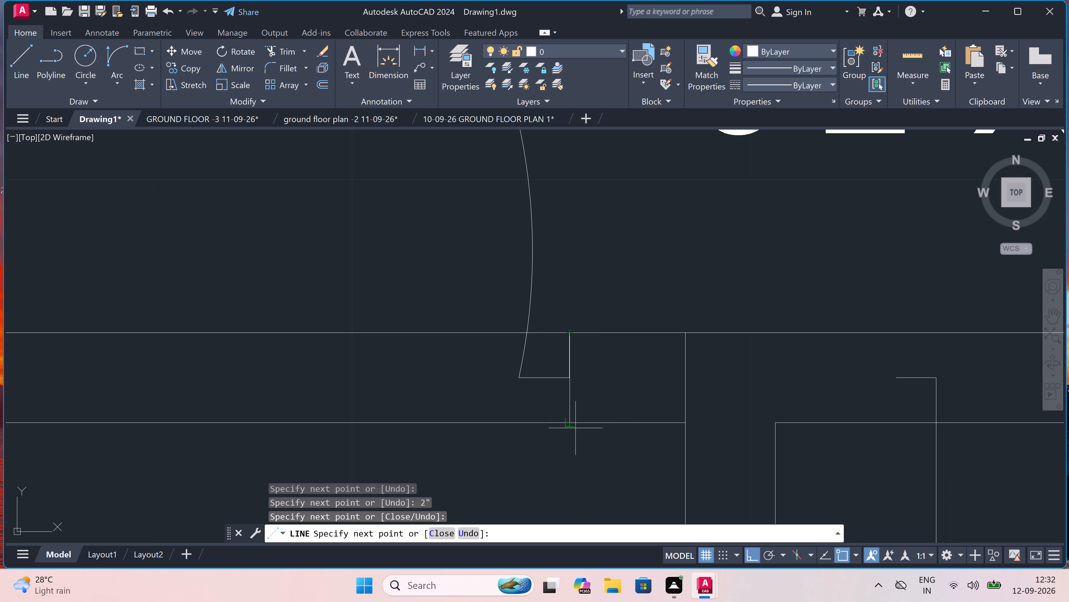
left_click(570, 421)
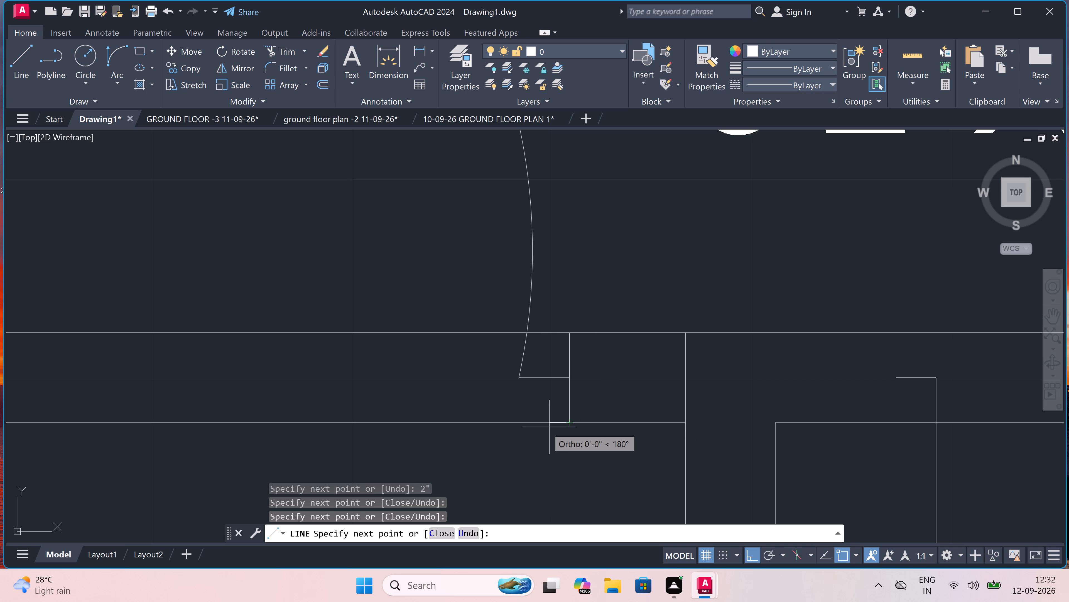
key("Escape")
Draw the third left apartment's toilet door right jamb line from its short stub across both wall lines.
scroll(334, 347, "down", 4)
scroll(510, 353, "up", 3)
key("space")
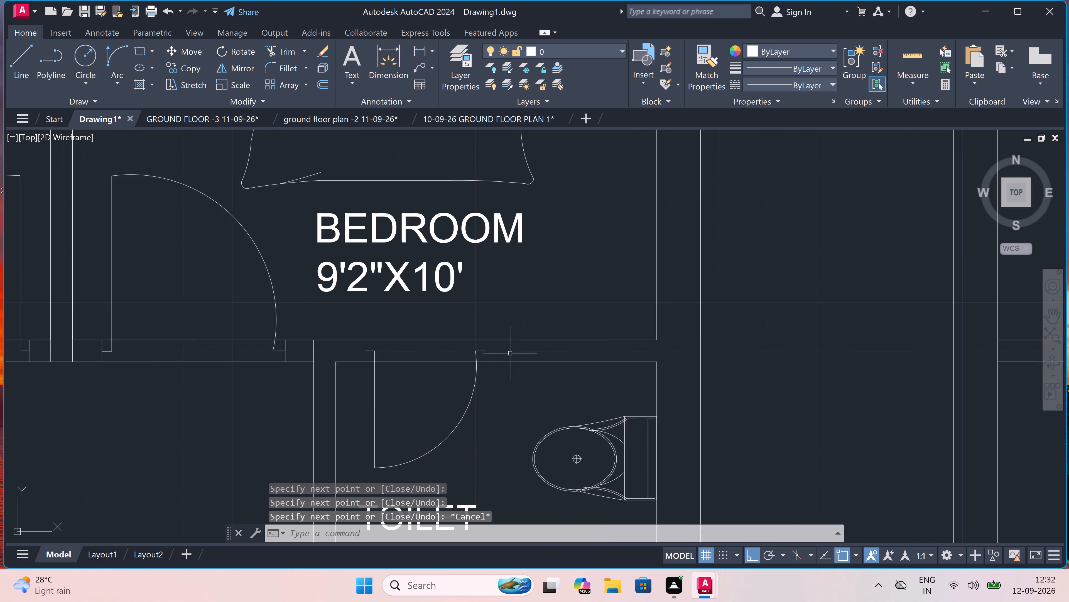
scroll(467, 351, "up", 2)
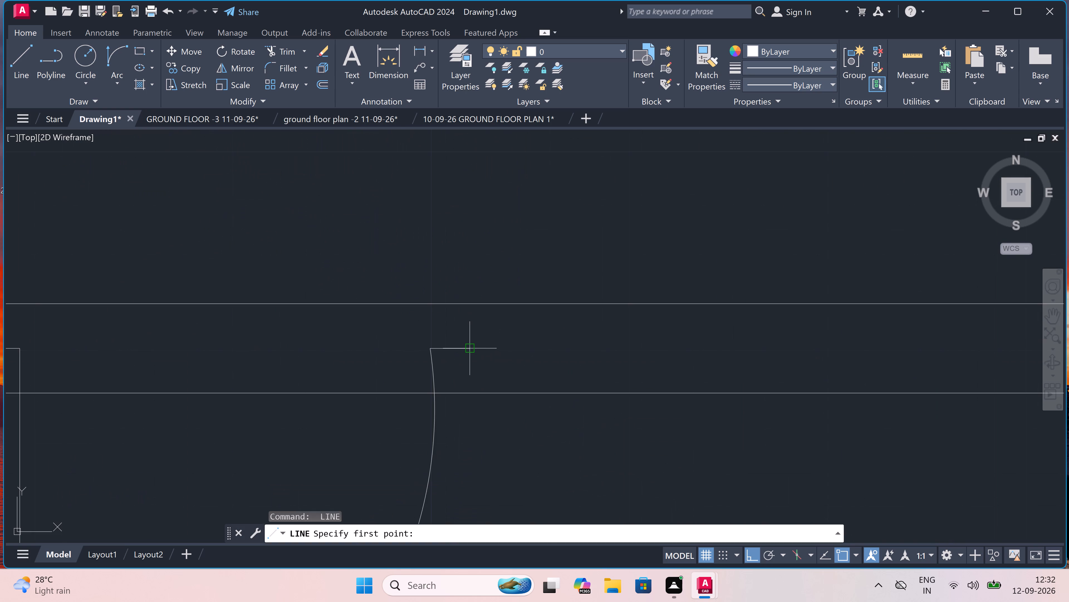
left_click(467, 350)
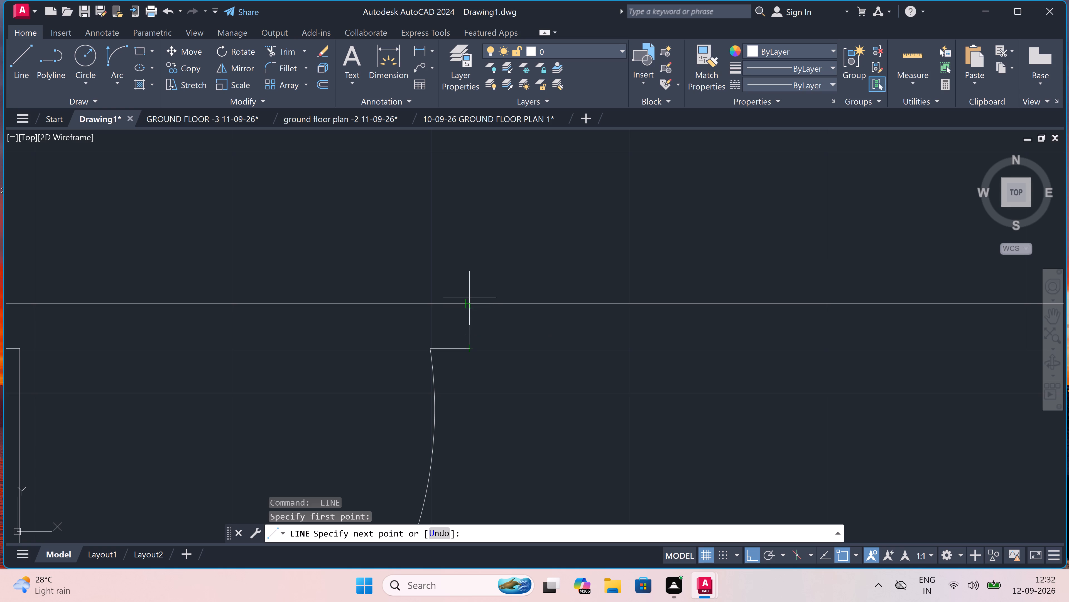
left_click(469, 301)
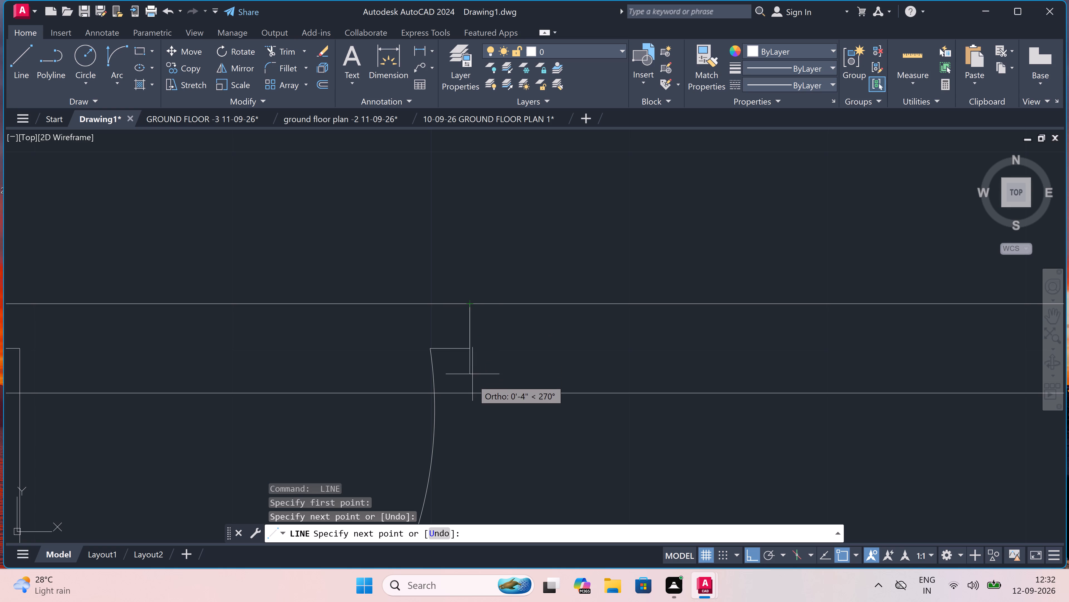
left_click(470, 395)
key("Escape")
Draw the toilet door's left jamb line from its short stub across both wall lines.
scroll(465, 396, "down", 2)
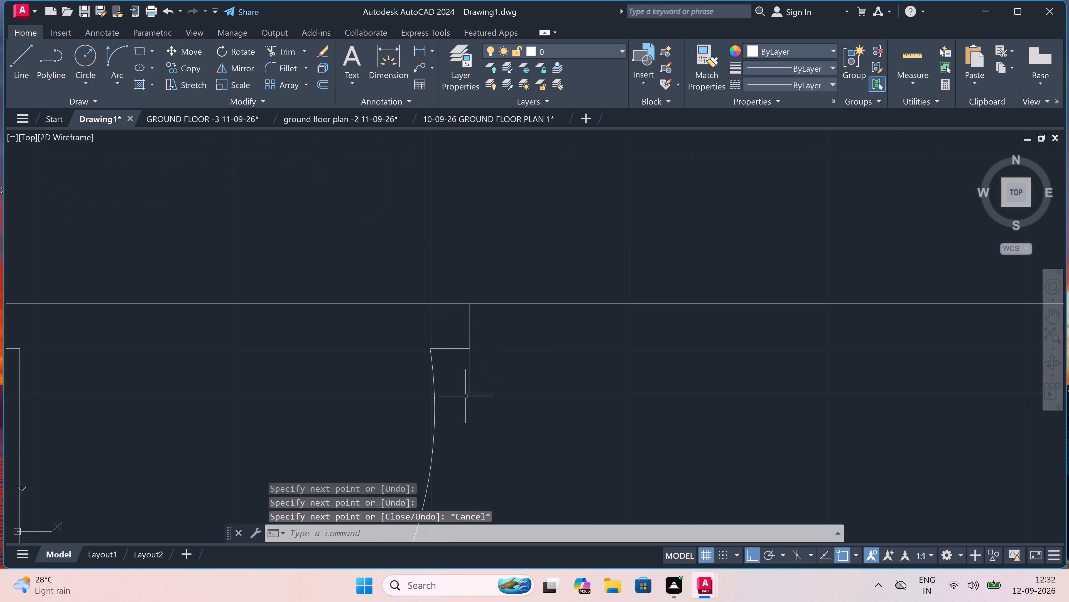
scroll(465, 396, "down", 2)
scroll(354, 398, "up", 3)
key("space")
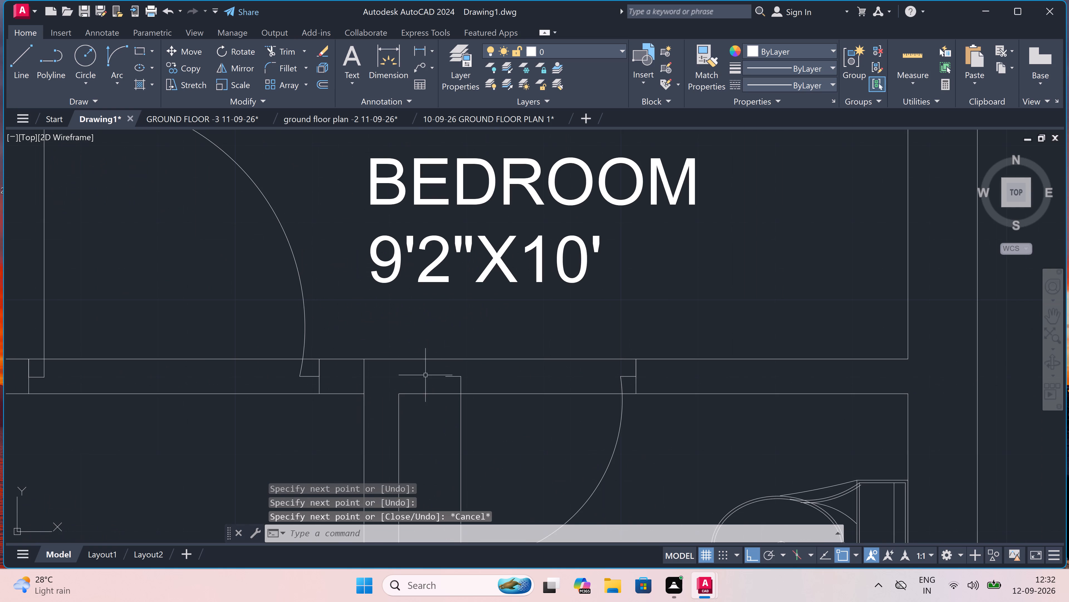
scroll(440, 371, "up", 3)
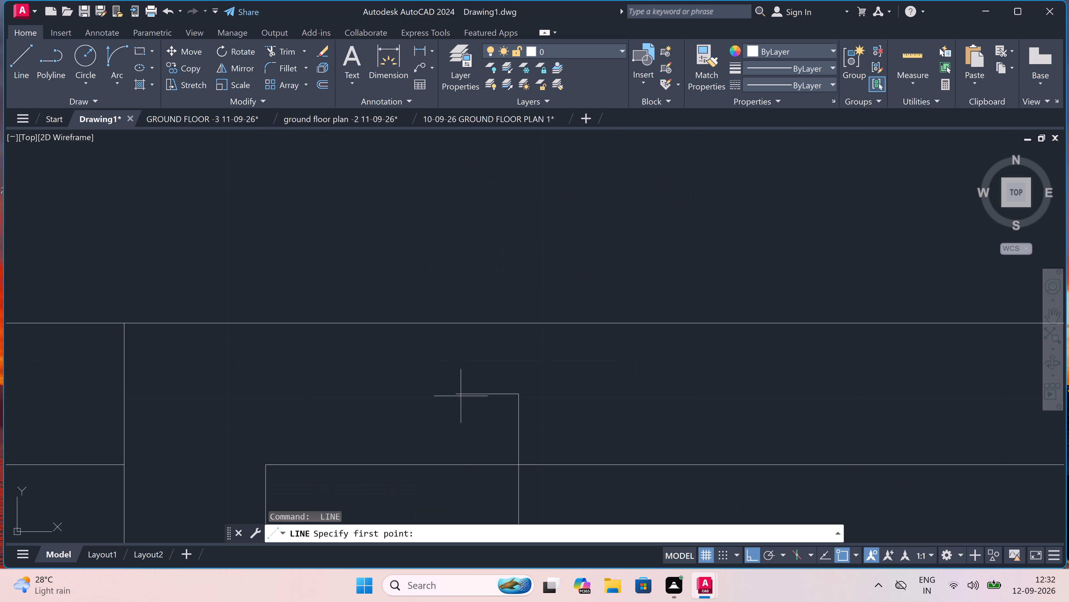
left_click(459, 396)
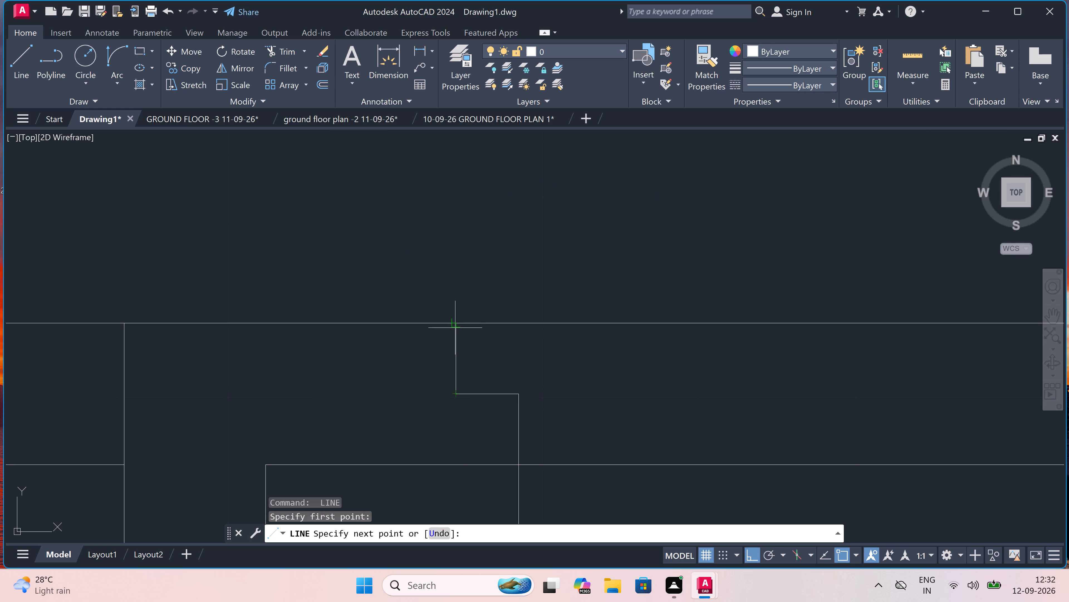
left_click(454, 325)
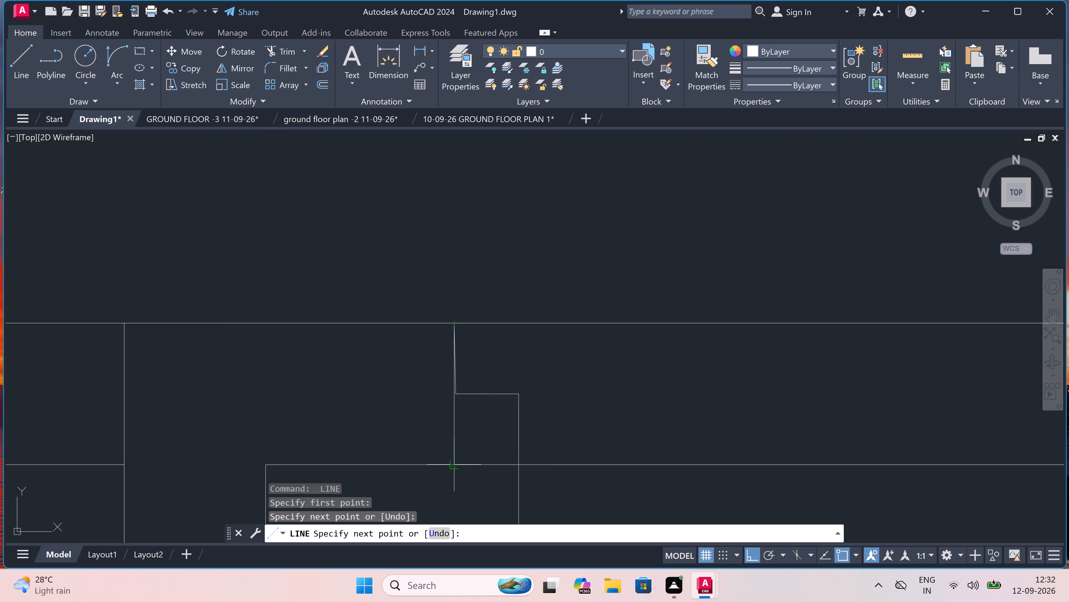
left_click(457, 461)
key("Escape")
Trim the toilet partition's outer line where it crosses the wall thickness between the third left apartment's bedroom and toilet doors.
scroll(371, 370, "down", 6)
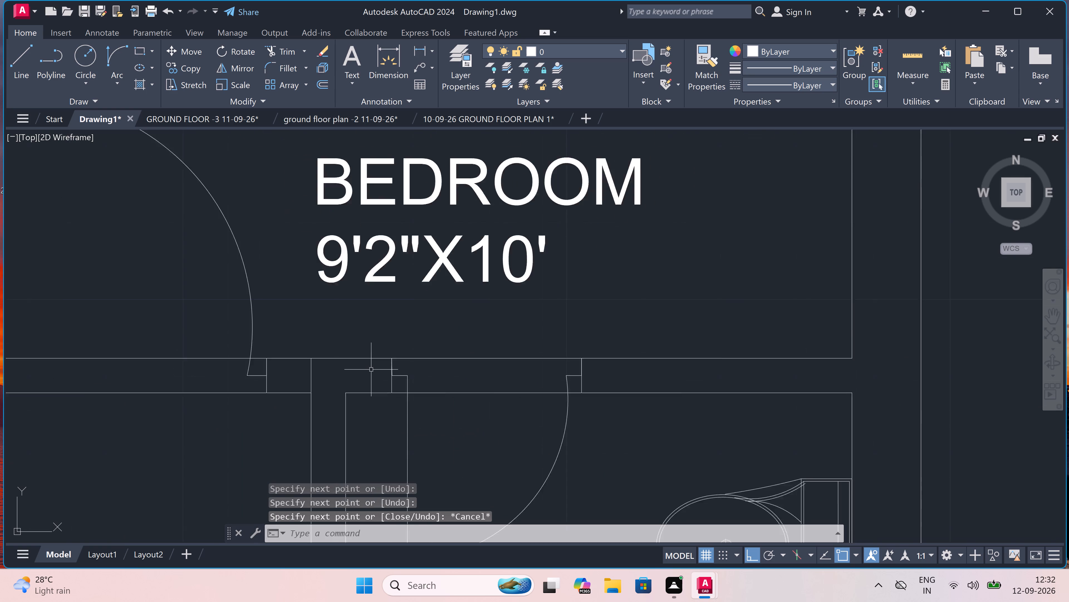
scroll(359, 382, "up", 1)
type("TR")
key("space")
left_click(317, 378)
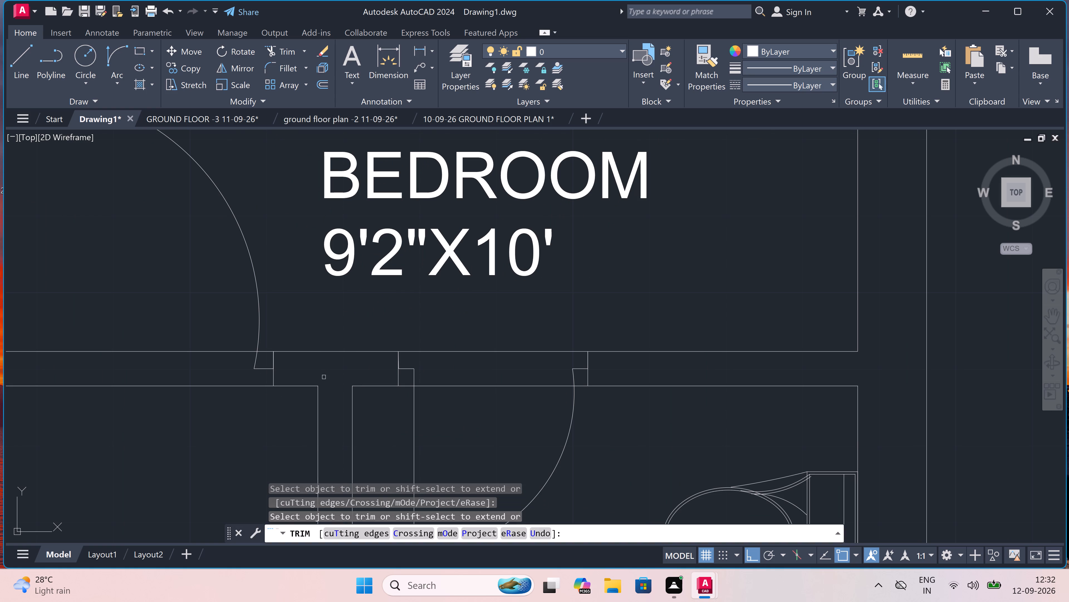
Trim both wall lines across the third left apartment's toilet door opening, including the leftover pieces at the two jambs.
left_click_drag(488, 430, 488, 421)
left_click(488, 327)
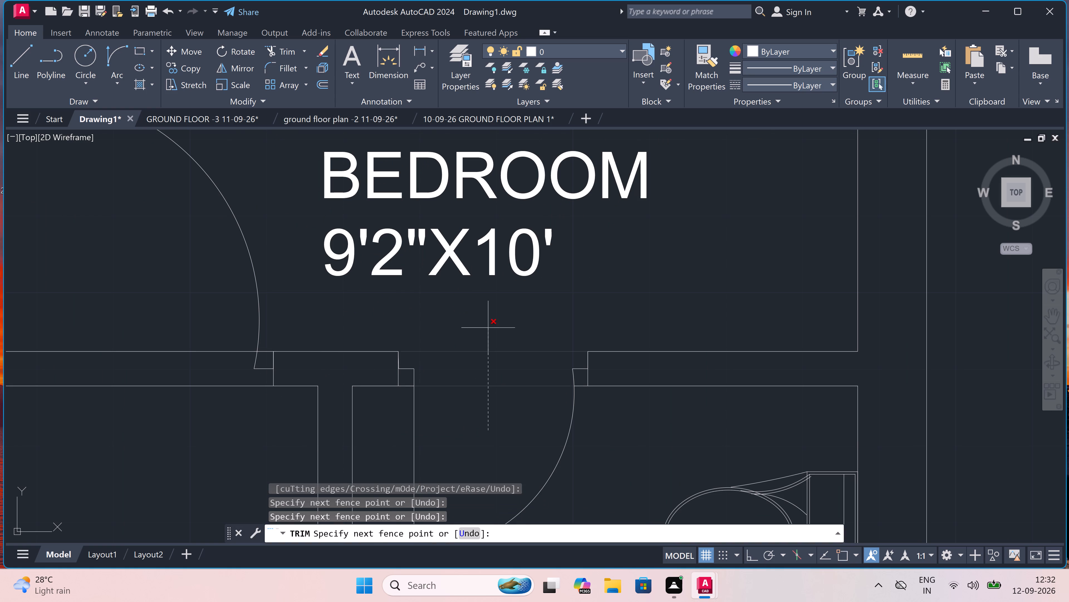
scroll(399, 393, "up", 3)
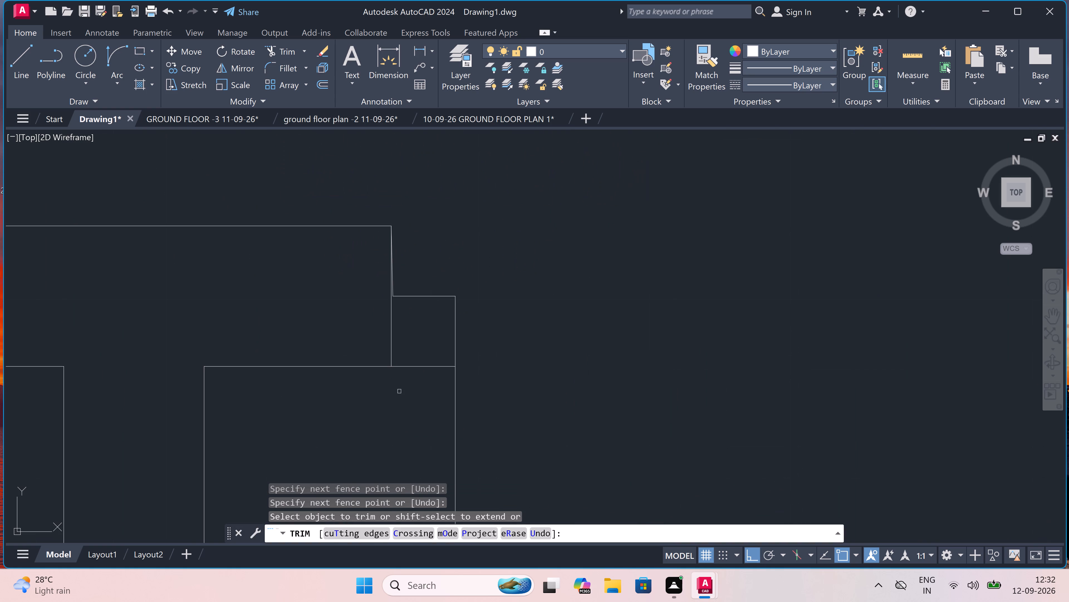
left_click(408, 376)
left_click(415, 347)
scroll(415, 347, "down", 4)
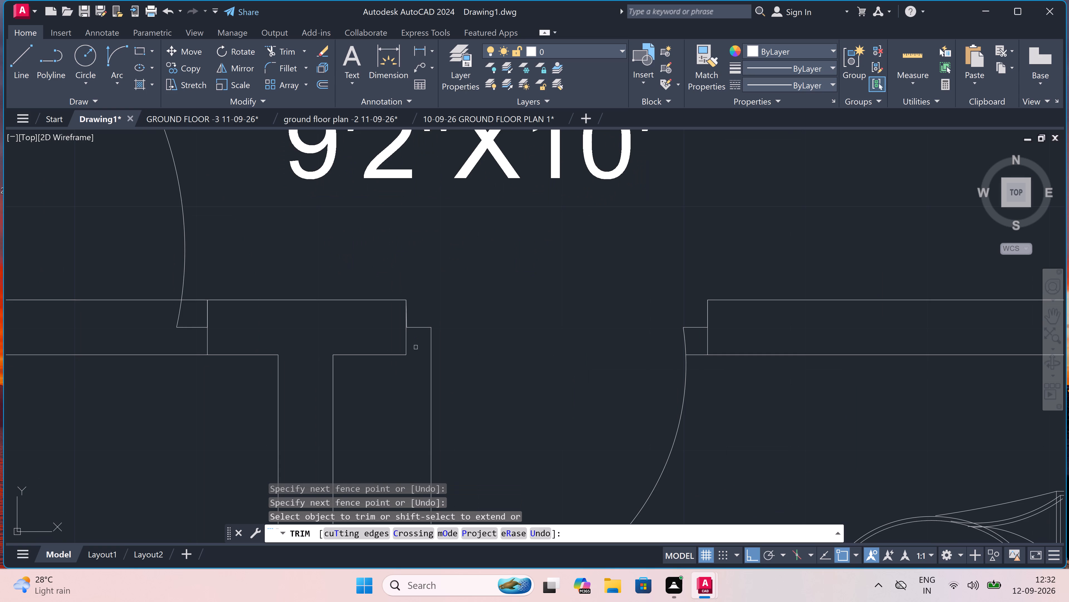
scroll(701, 342, "up", 2)
left_click_drag(695, 348, 695, 352)
left_click(705, 400)
Trim both wall lines across the third left apartment's bedroom door opening, including the leftover pieces at the two jambs.
scroll(473, 358, "down", 7)
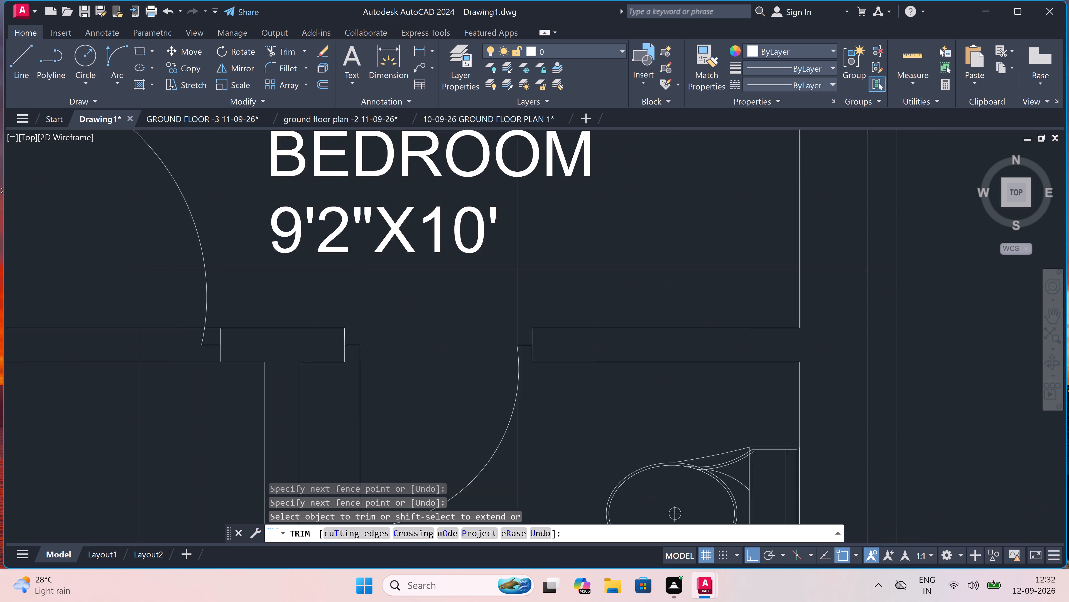
scroll(273, 378, "up", 1)
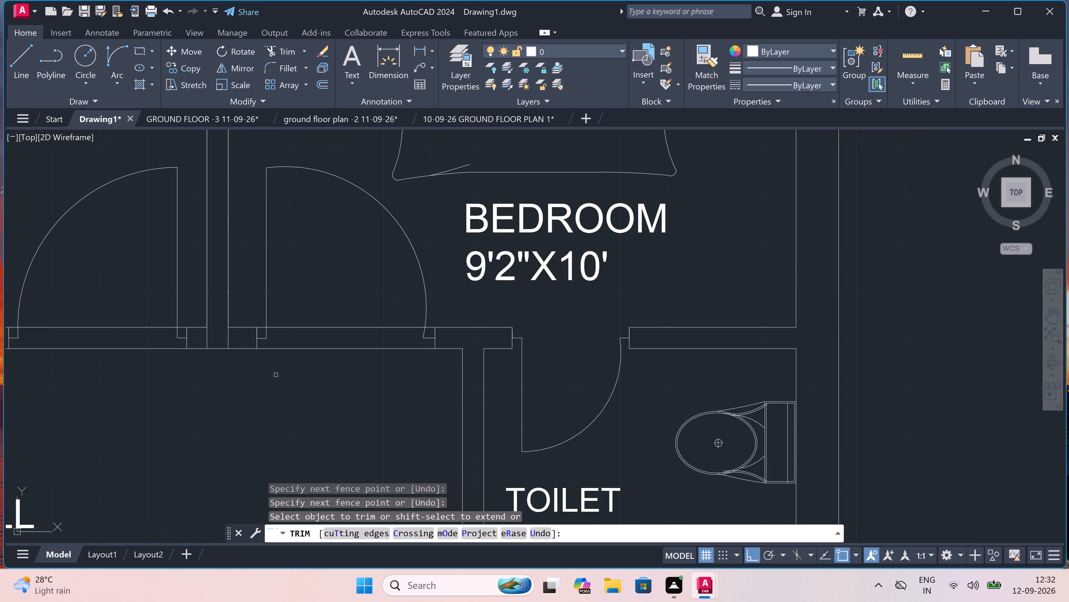
left_click(278, 372)
left_click(308, 324)
scroll(257, 328, "up", 3)
left_click(265, 330)
left_click(262, 312)
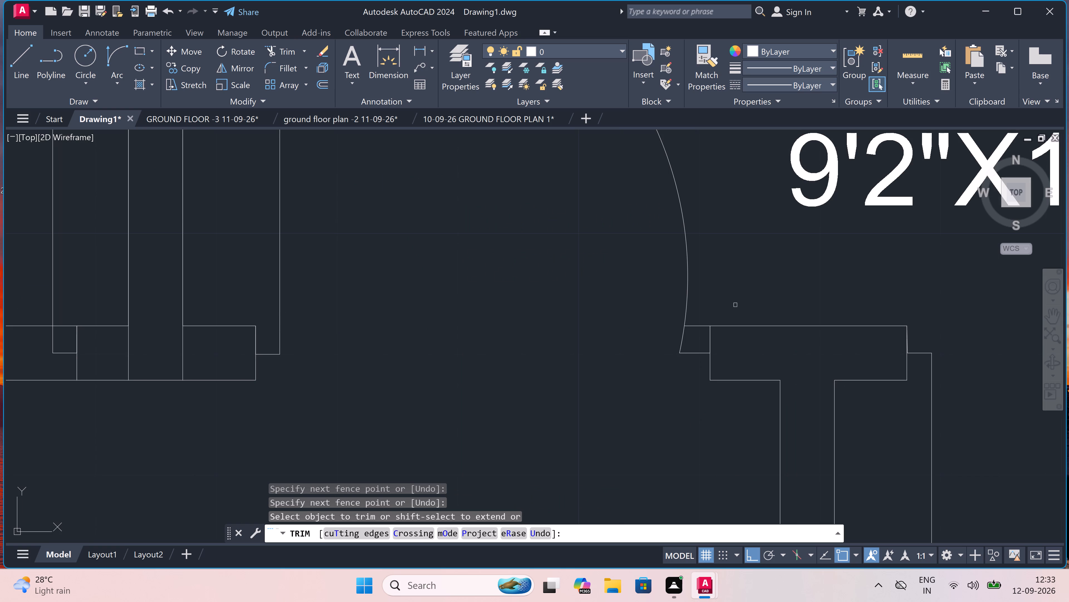
scroll(713, 316, "up", 2)
left_click(671, 336)
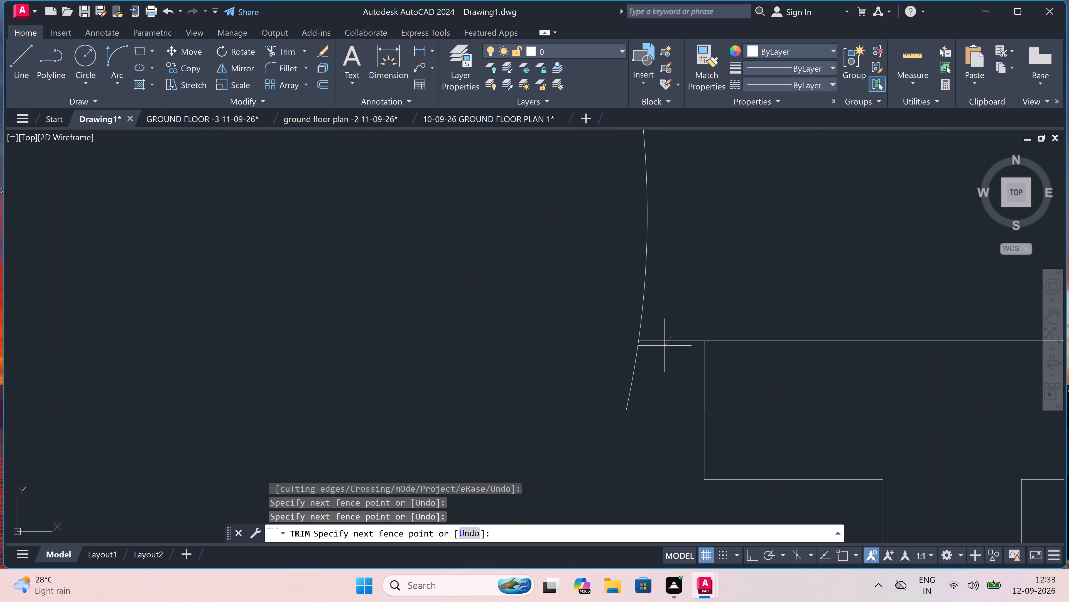
left_click(664, 348)
Trim the two kitchen-bedroom partition lines where they cross the wall thickness between the kitchen and bedroom doors.
scroll(664, 348, "down", 7)
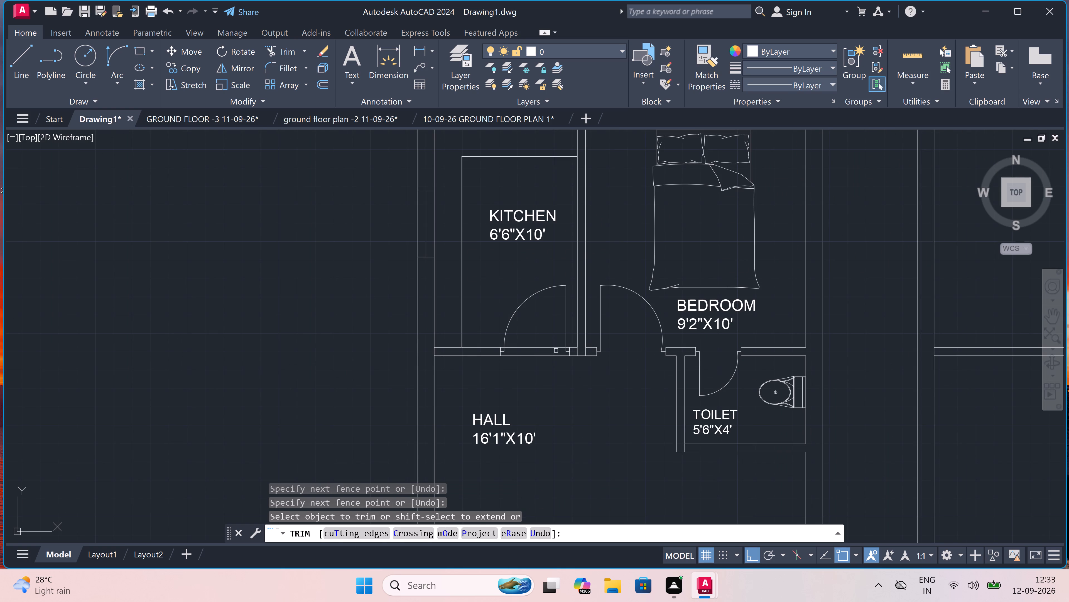
scroll(590, 345, "up", 7)
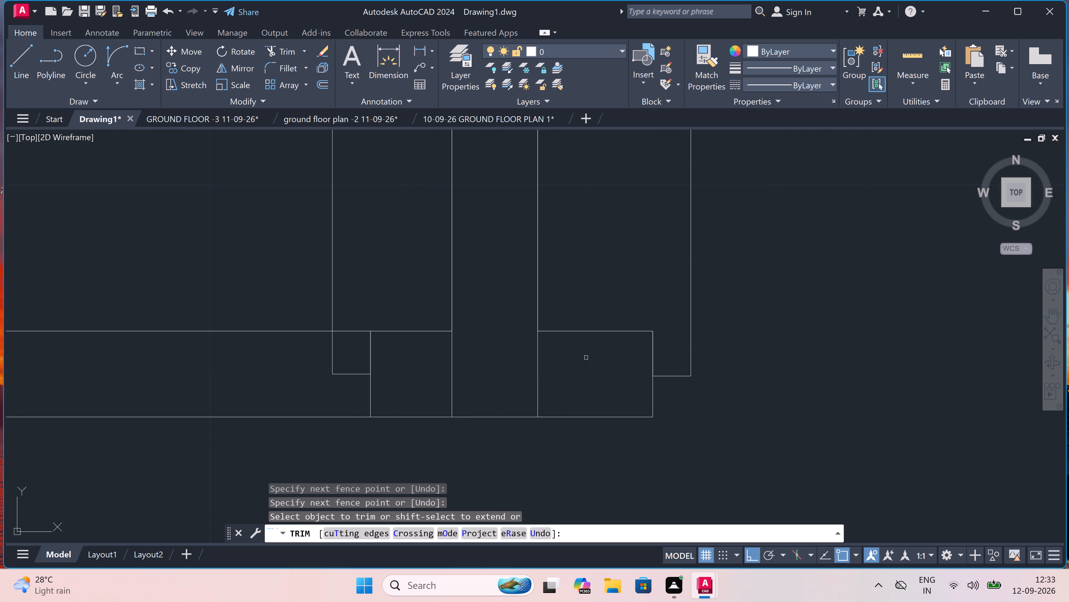
left_click(586, 358)
left_click(438, 370)
Trim the upper wall line across the third left apartment's kitchen door opening, including the leftover pieces at both jambs.
scroll(438, 370, "down", 3)
left_click_drag(369, 354, 368, 357)
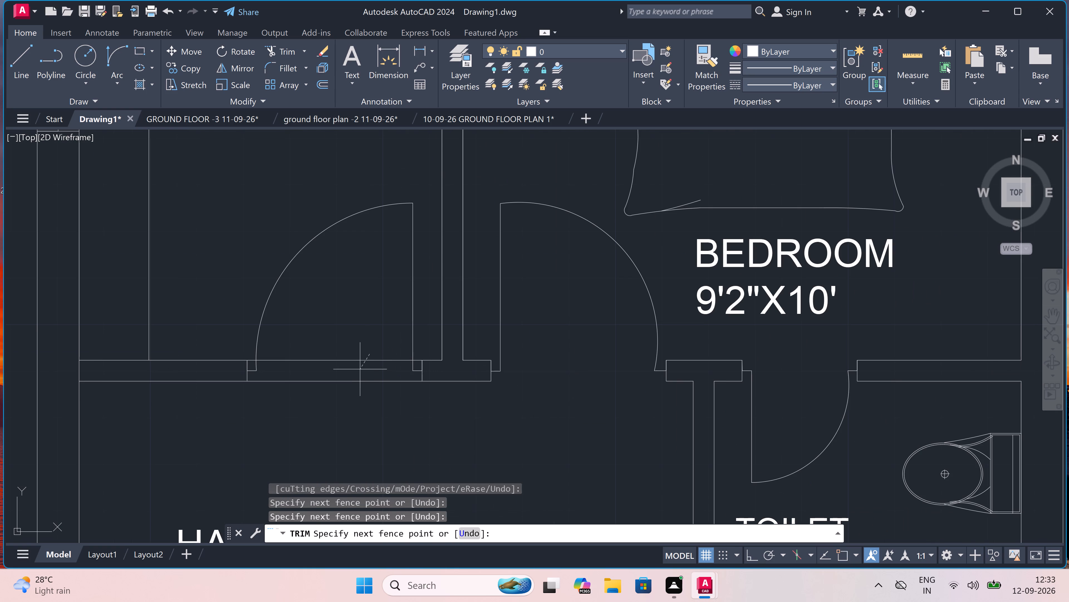
left_click(359, 369)
scroll(246, 360, "up", 3)
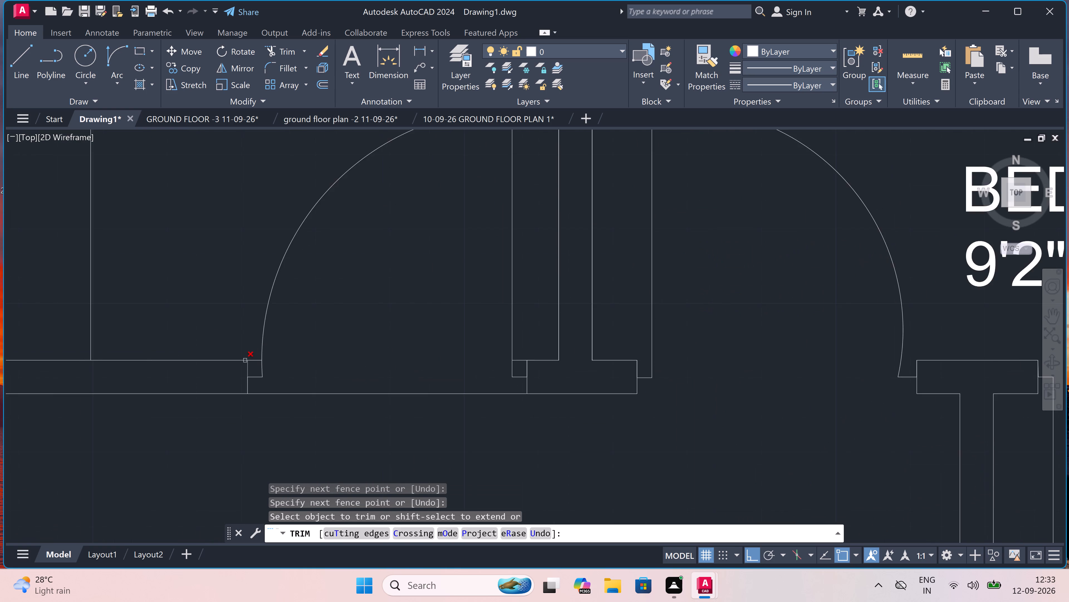
left_click(271, 374)
left_click(268, 314)
scroll(268, 314, "down", 2)
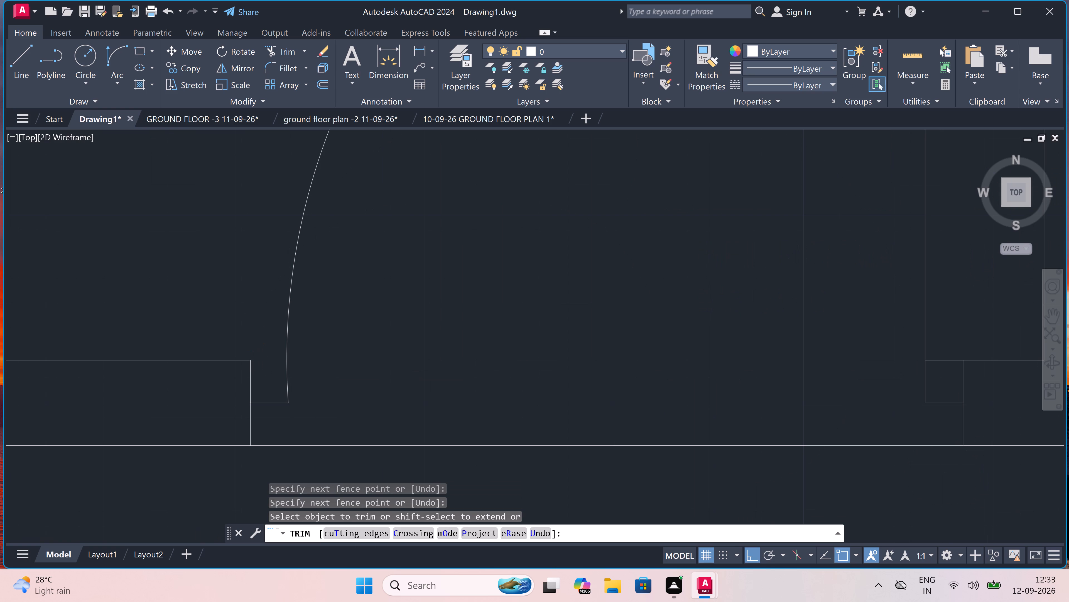
scroll(268, 314, "down", 2)
scroll(367, 313, "up", 4)
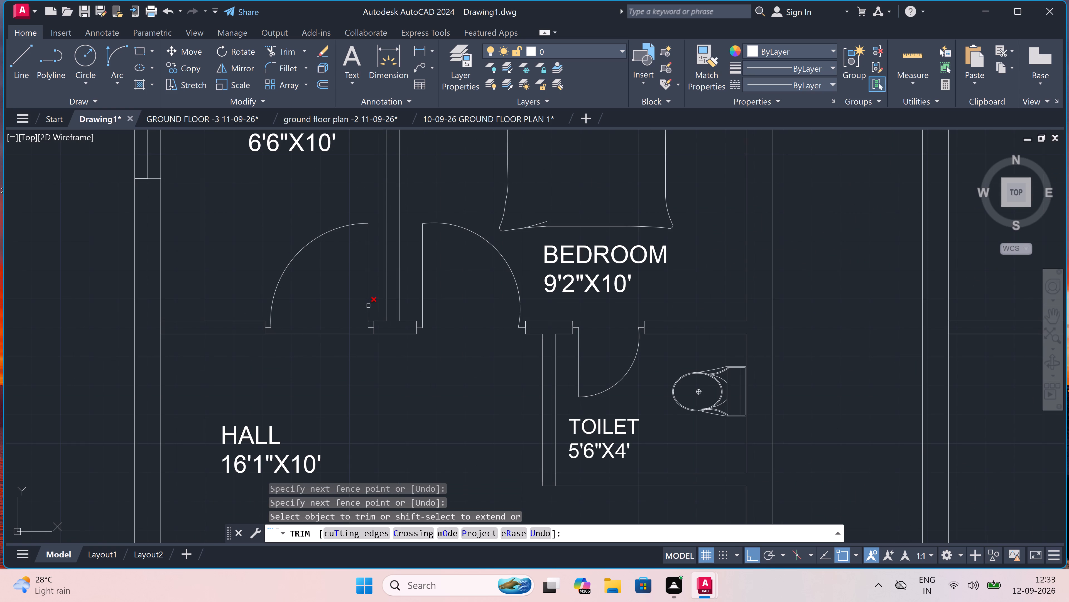
scroll(374, 336, "up", 4)
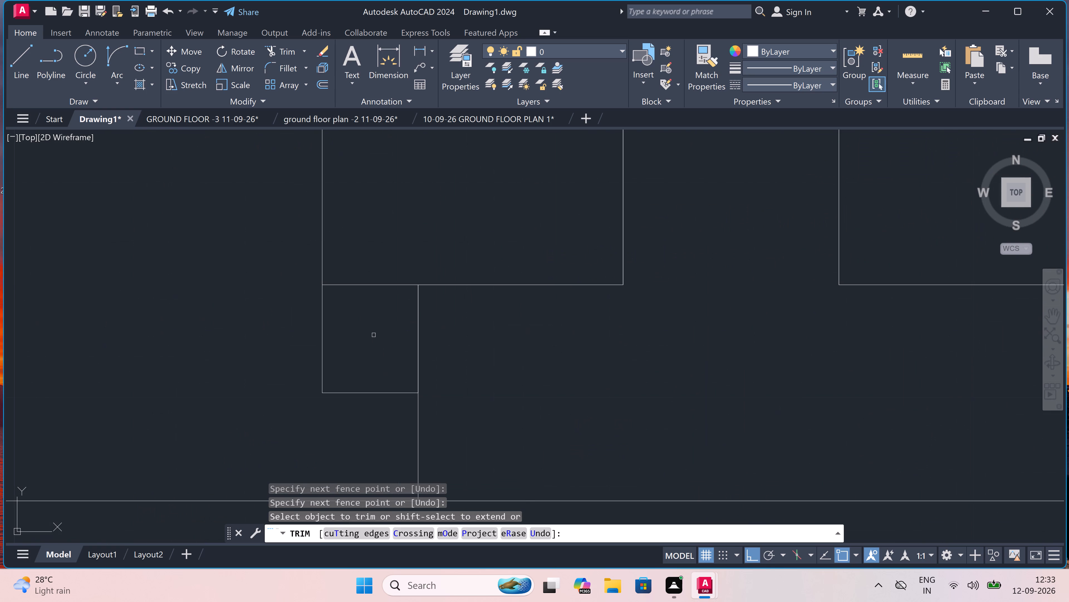
left_click_drag(373, 335, 374, 330)
left_click(396, 236)
Trim the toilet's inner partition line where it crosses the wall thickness at the toilet's lower left corner.
scroll(396, 237, "down", 10)
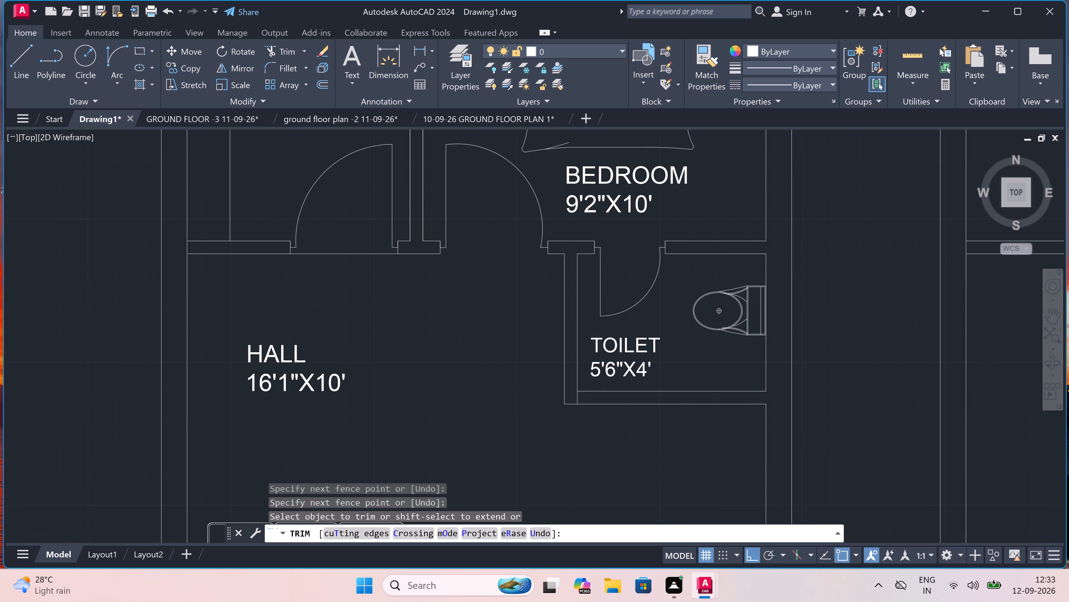
scroll(461, 279, "up", 3)
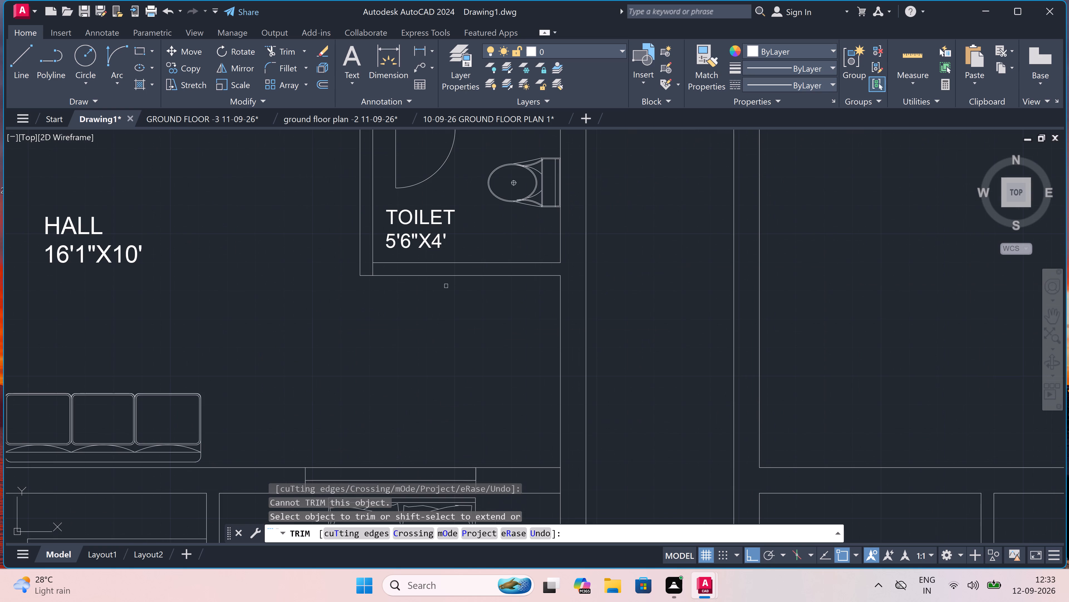
scroll(380, 266, "up", 4)
left_click_drag(342, 271, 359, 275)
left_click(389, 275)
scroll(389, 274, "down", 8)
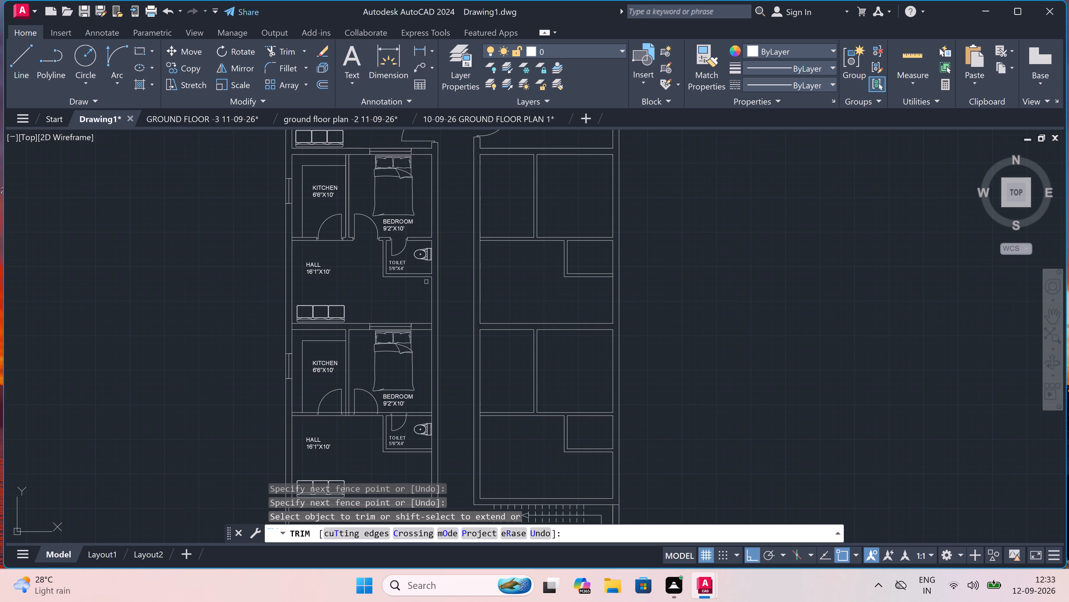
scroll(426, 283, "down", 1)
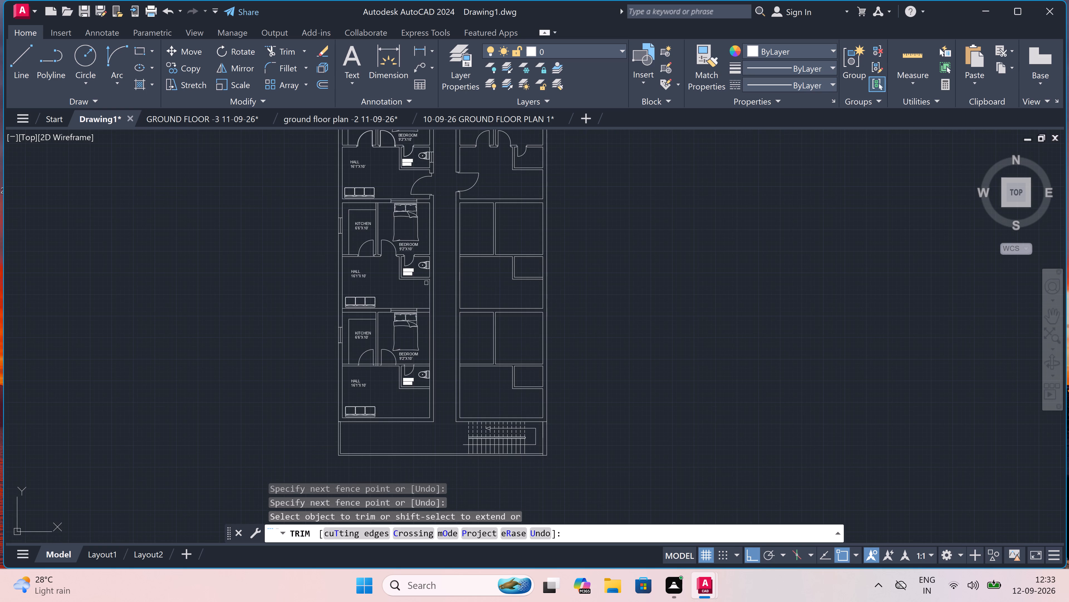
key("Escape")
Copy the second left apartment's entrance door from its lower jamb stub about 21' straight down into the third left apartment's wall.
scroll(426, 282, "down", 3)
scroll(423, 246, "up", 3)
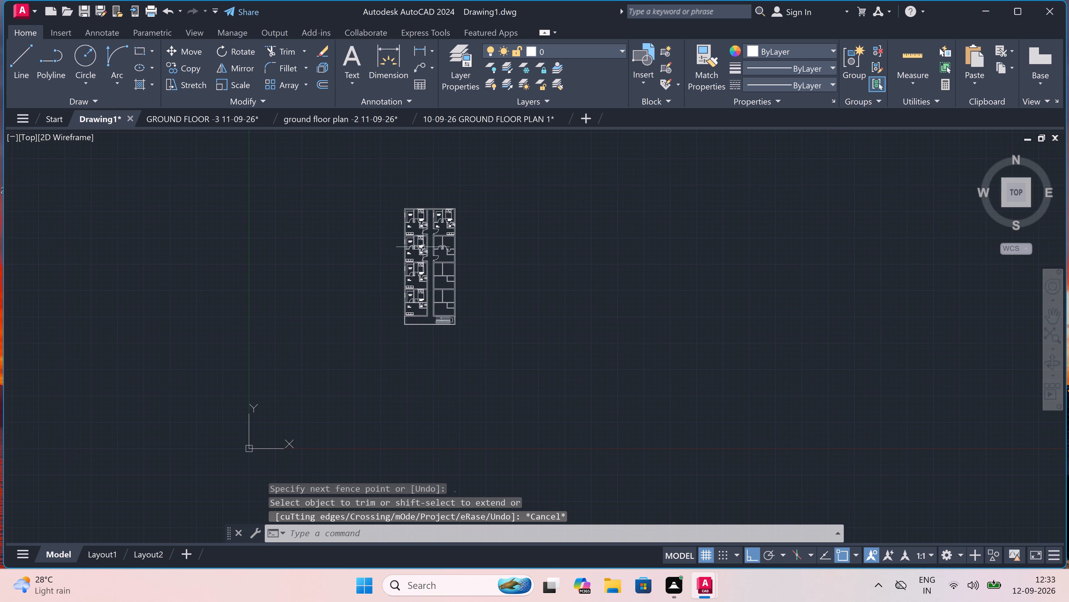
scroll(429, 265, "up", 4)
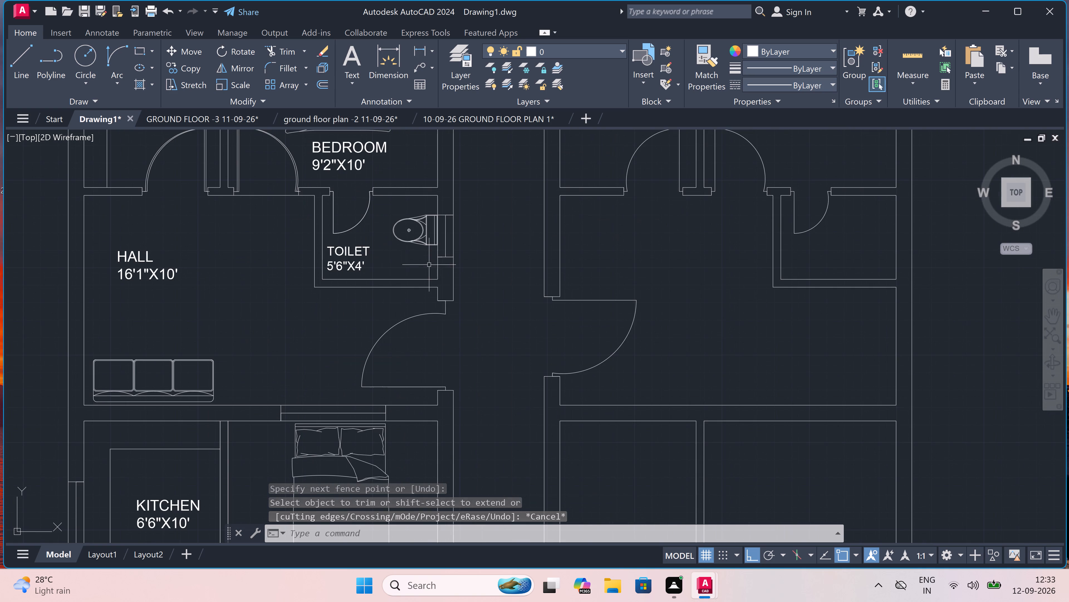
scroll(462, 309, "up", 2)
left_click(462, 309)
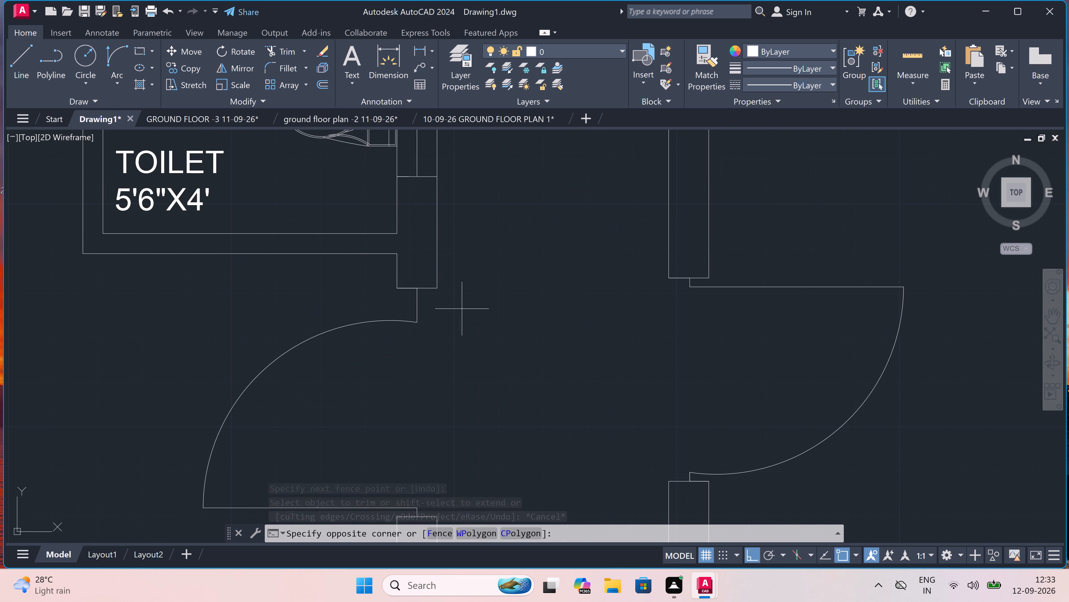
scroll(334, 372, "down", 2)
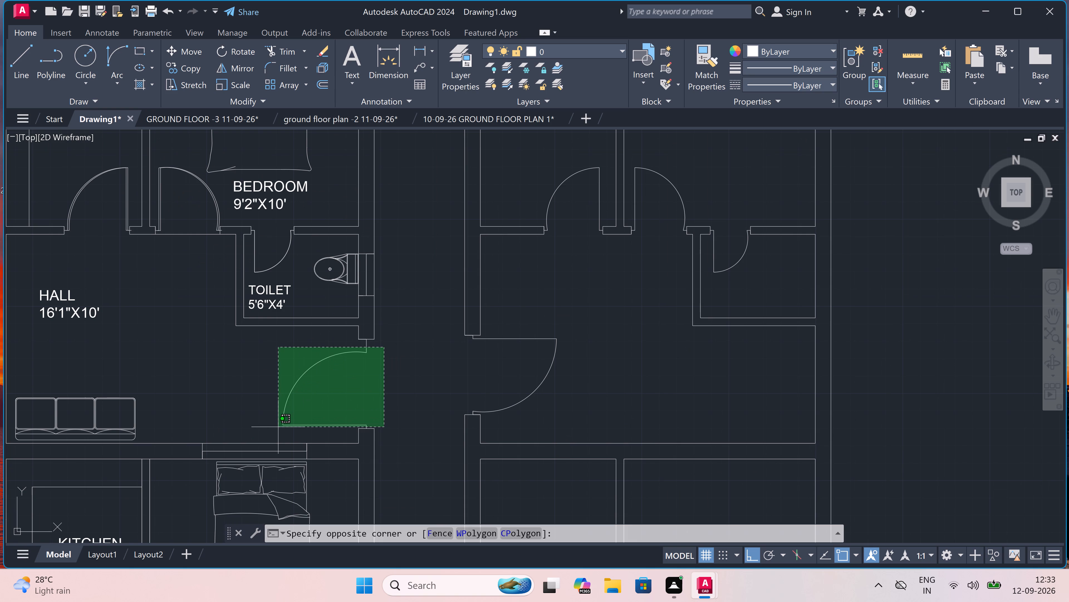
left_click(278, 427)
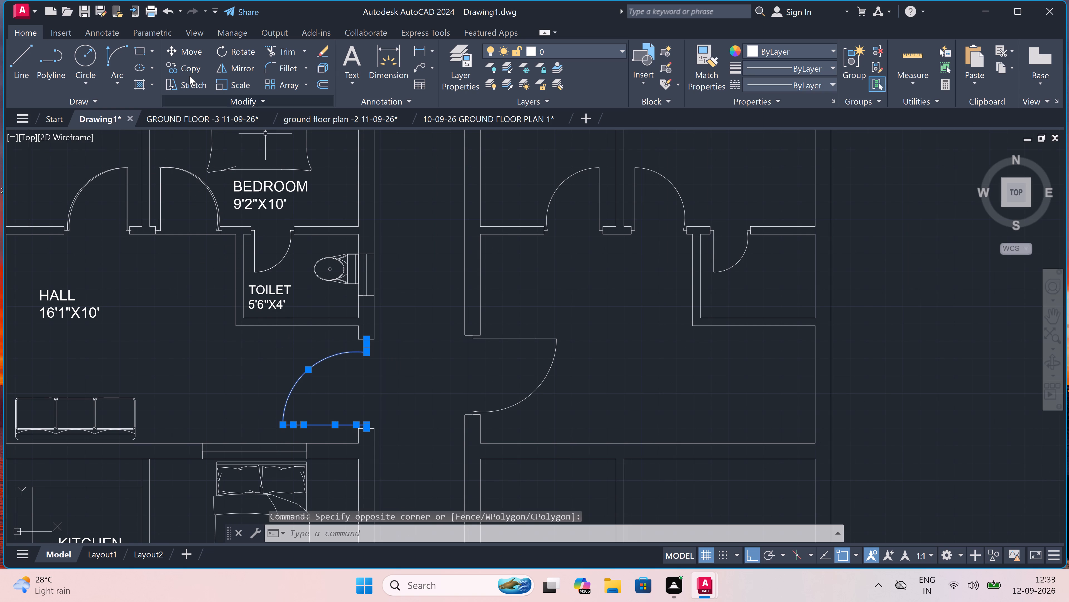
left_click(188, 64)
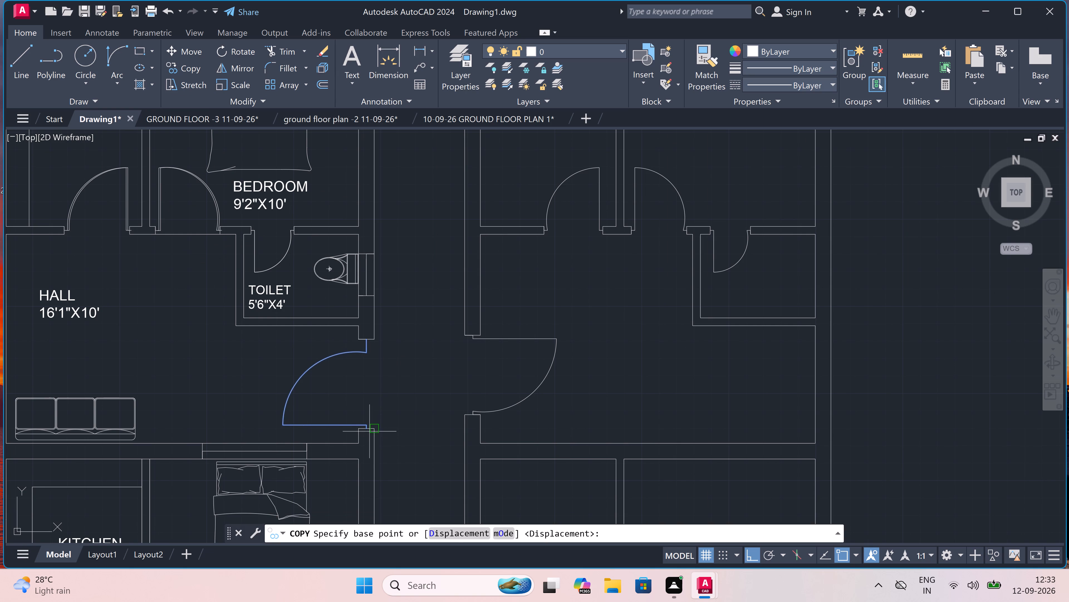
left_click(367, 430)
scroll(370, 307, "down", 4)
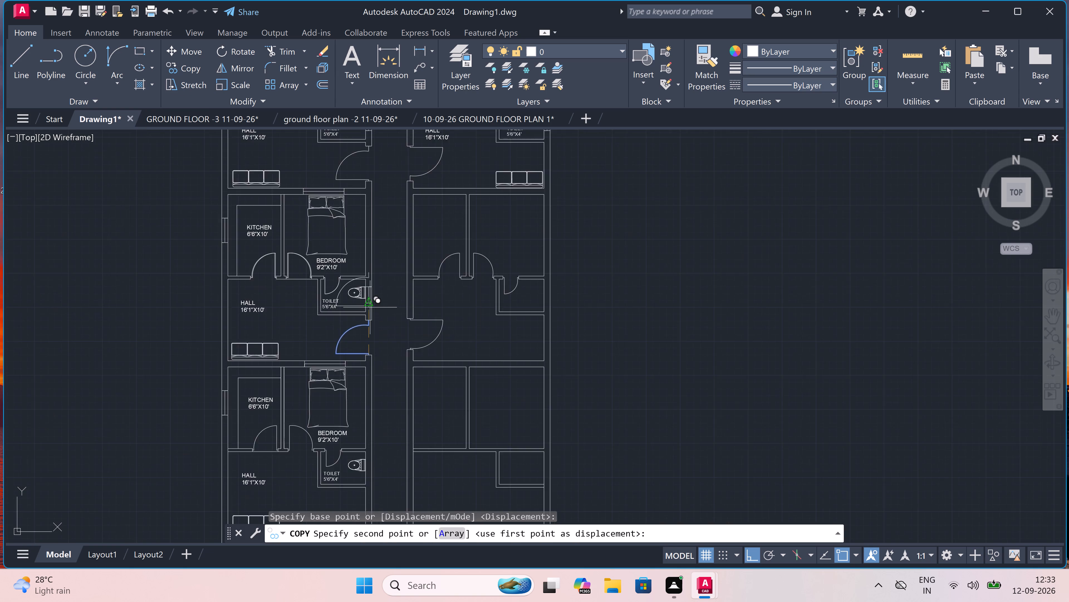
scroll(370, 307, "down", 1)
scroll(366, 401, "up", 5)
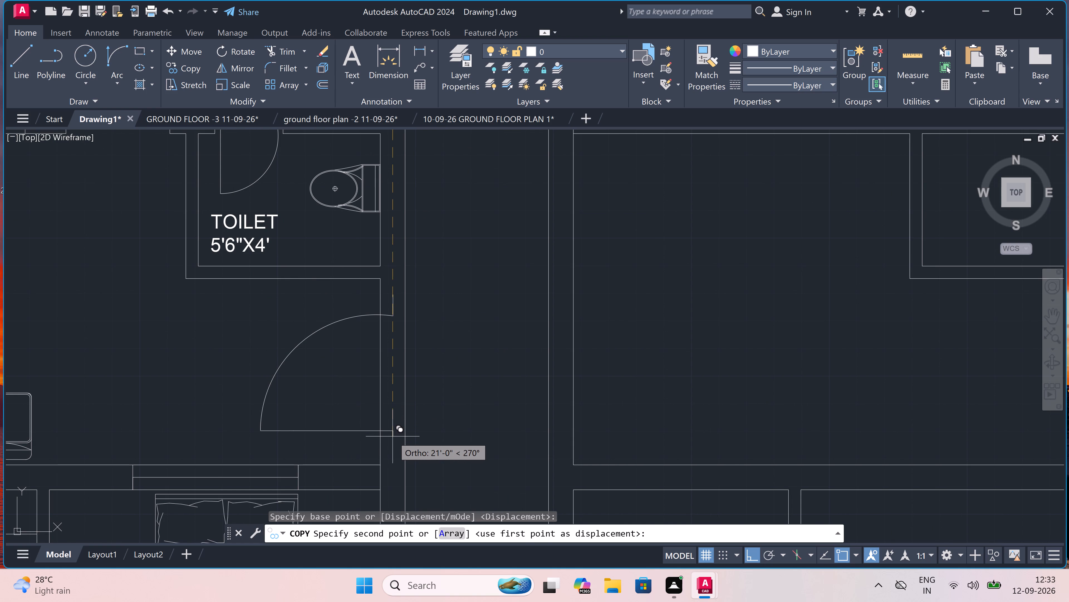
left_click(393, 436)
Place another copy of the entrance door about 42' below the original, in the fourth left apartment's corridor wall.
scroll(402, 318, "down", 7)
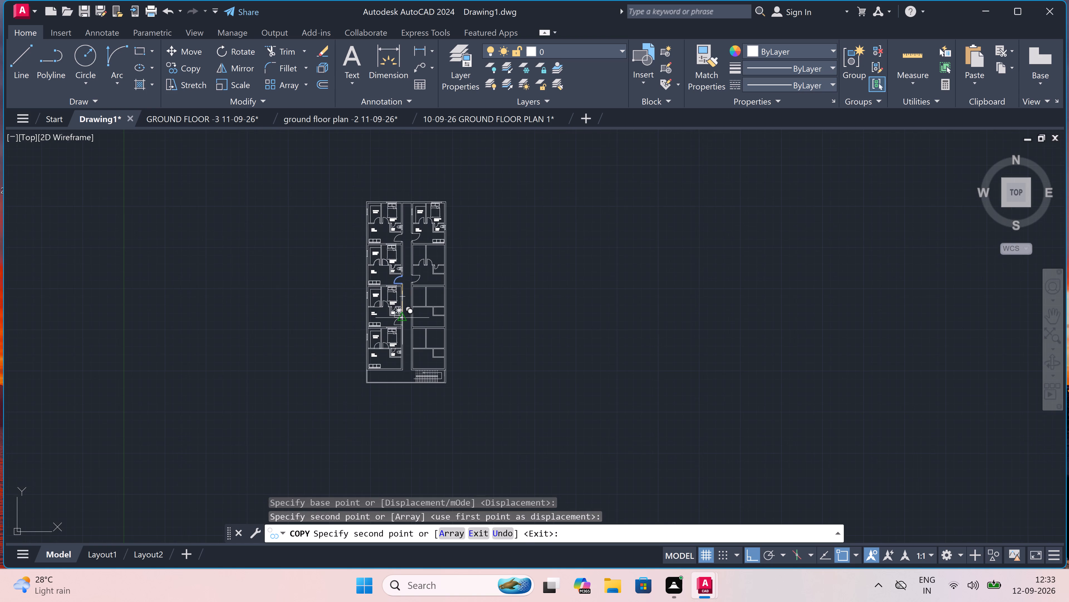
scroll(405, 371, "up", 4)
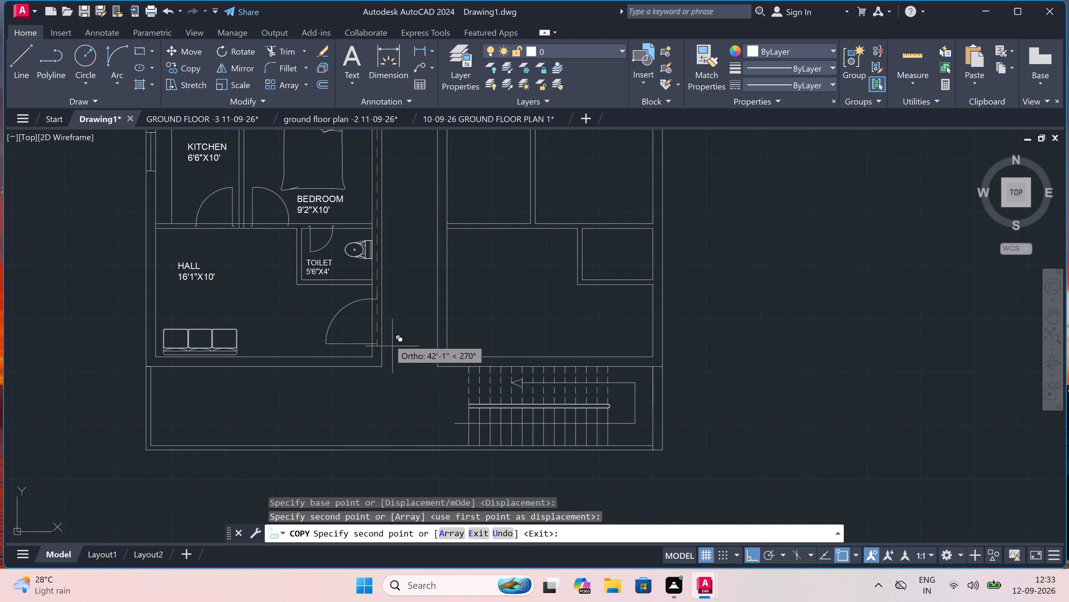
scroll(387, 337, "up", 4)
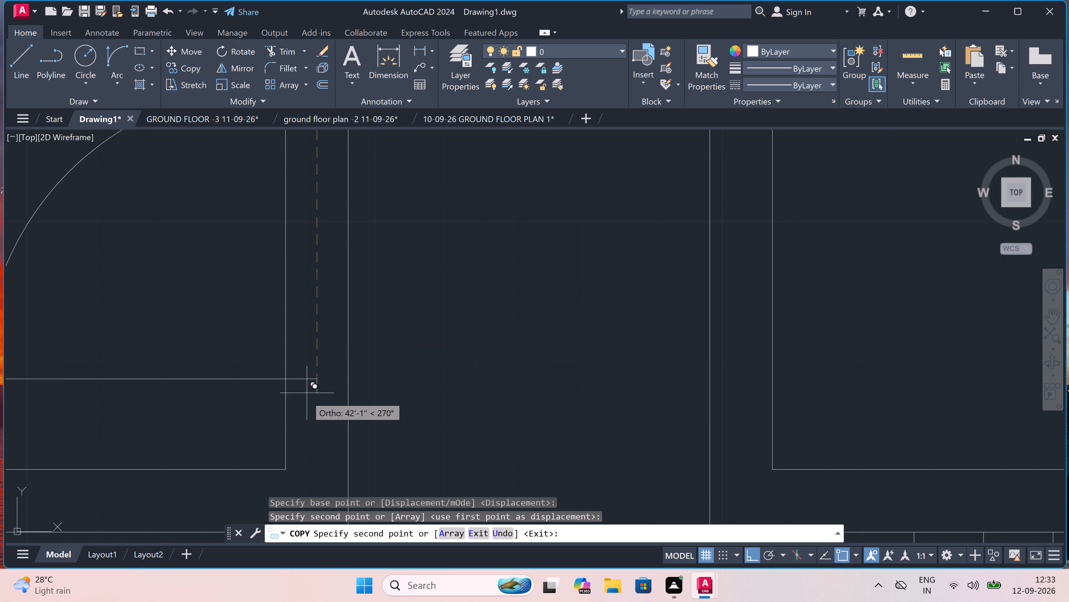
left_click(315, 417)
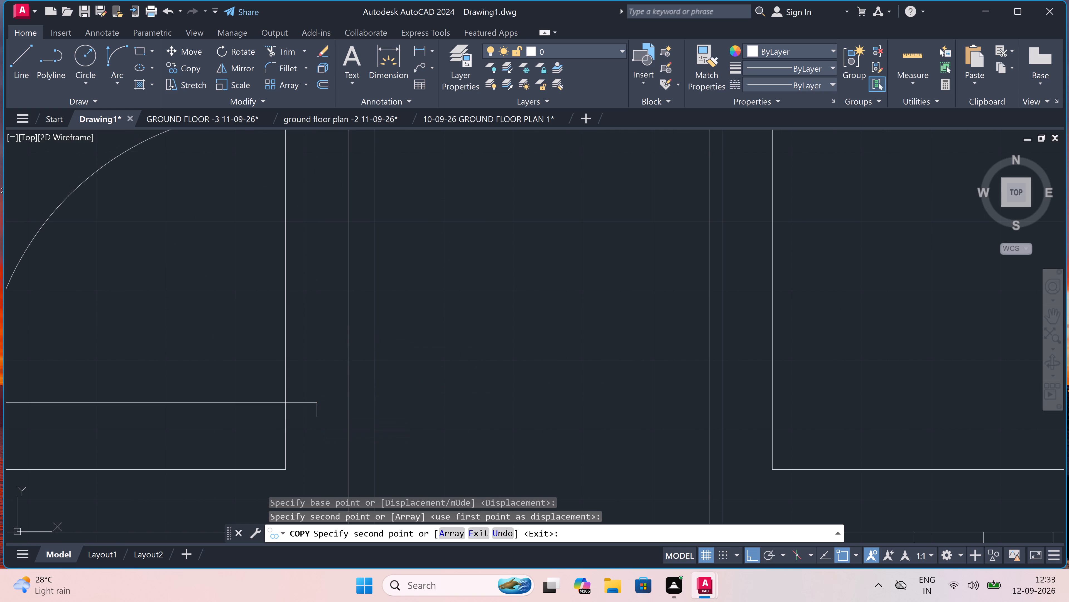
key("Escape")
Draw the lower jamb line of the fourth left apartment's entrance door from its stub across the full corridor wall thickness.
key("l")
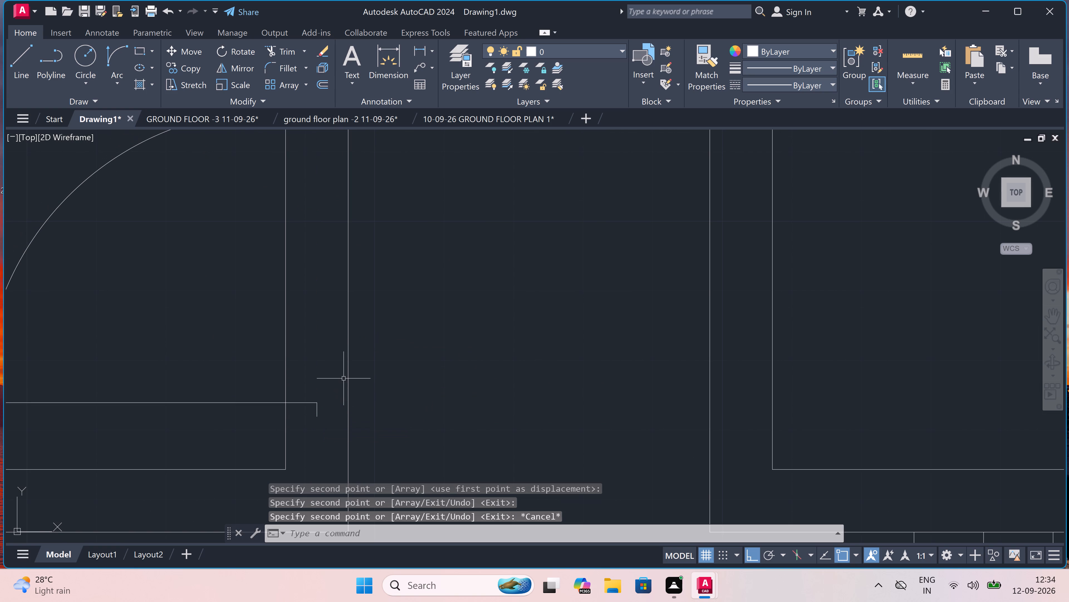
key("space")
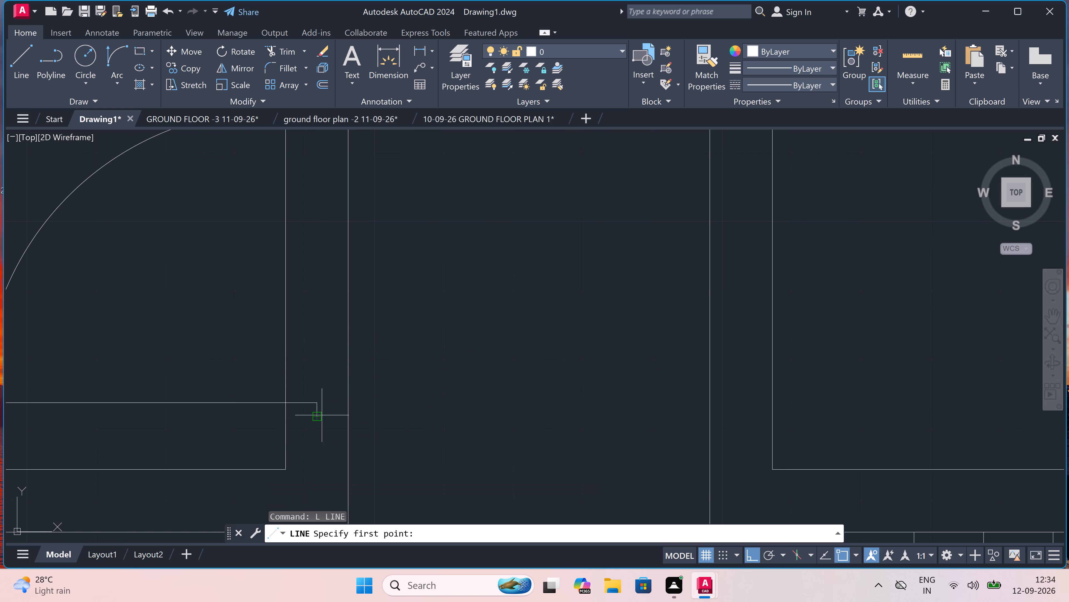
left_click(318, 414)
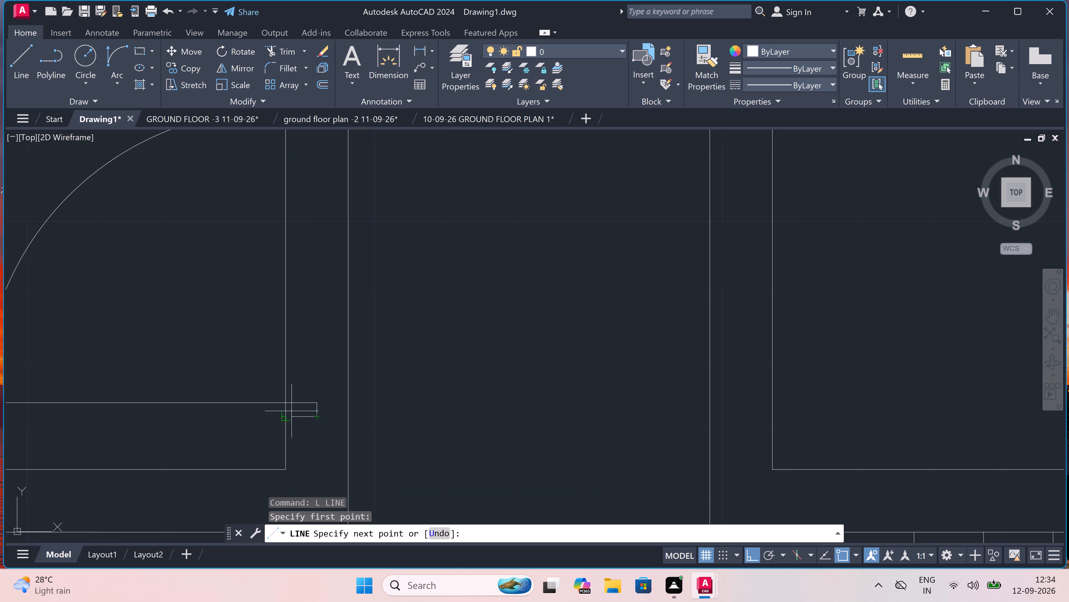
left_click(287, 414)
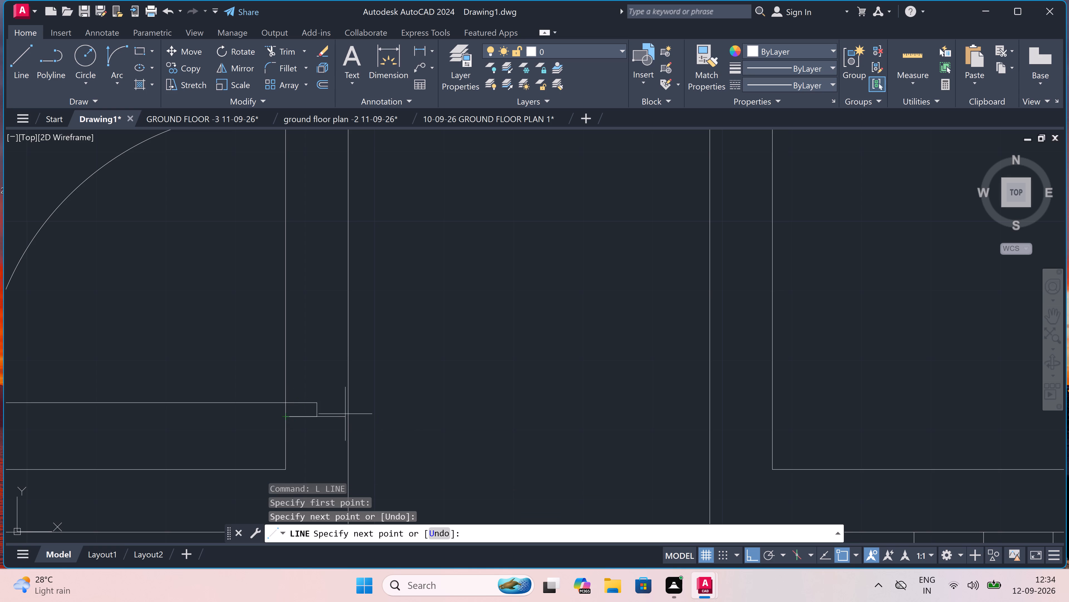
left_click(350, 418)
key("Escape")
scroll(350, 418, "down", 4)
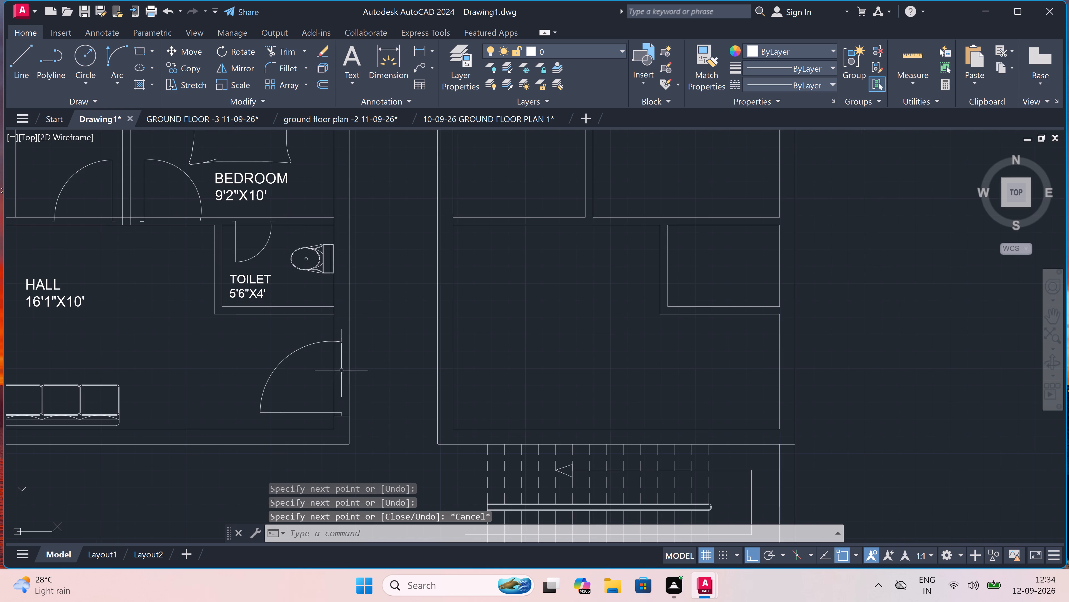
Draw the upper jamb line of the fourth left apartment's entrance door across the corridor wall thickness.
scroll(332, 314, "up", 4)
key("space")
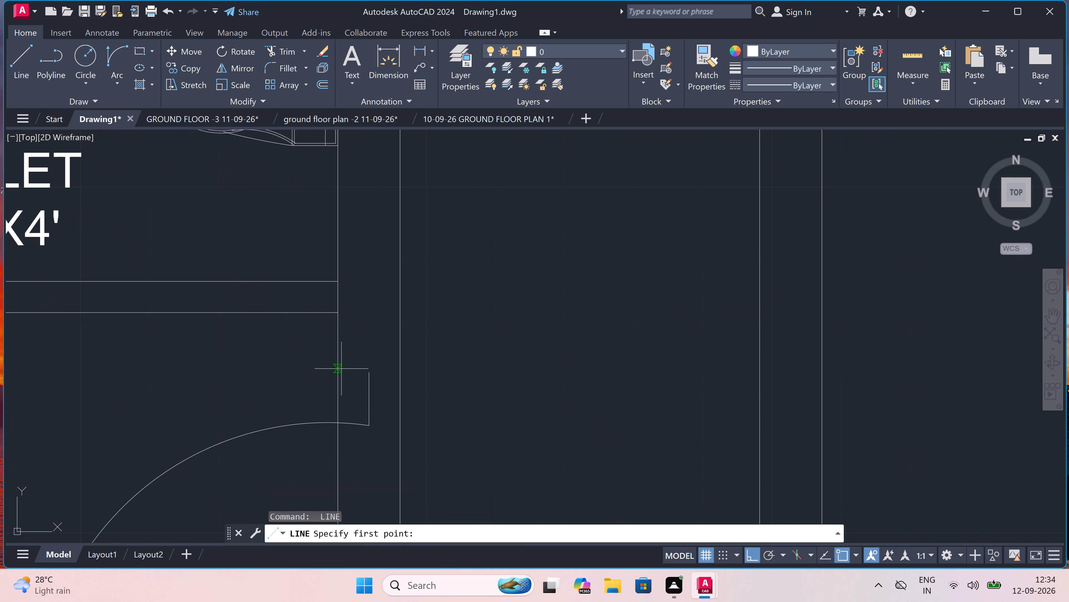
left_click_drag(367, 375, 364, 376)
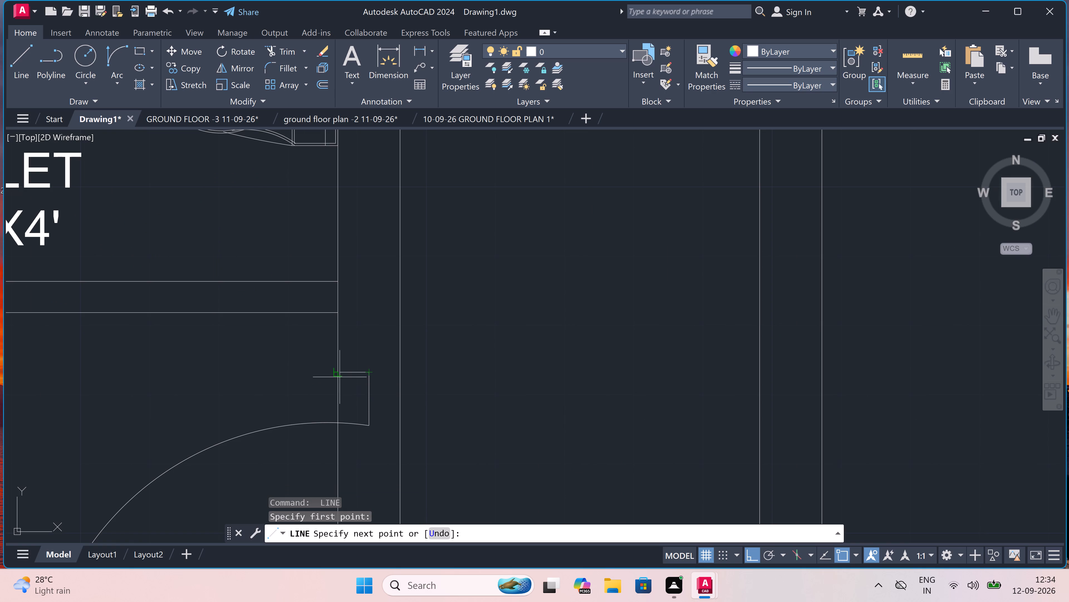
left_click(335, 373)
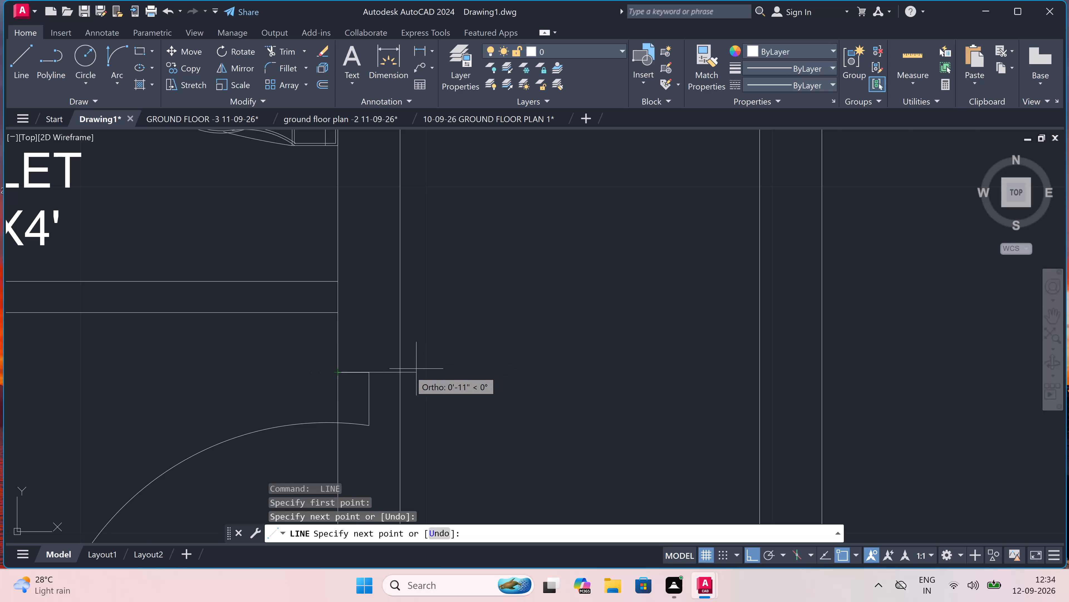
left_click(400, 373)
key("Escape")
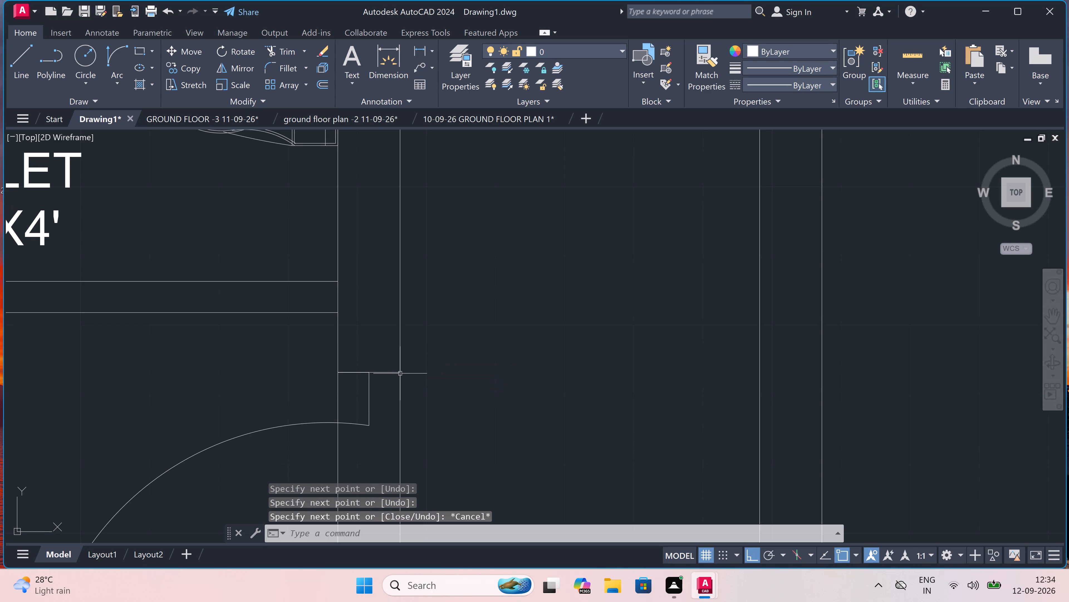
Trim the inner corridor wall line between the fourth left entrance door's upper jamb and swing arc, and between its leaf and lower jamb.
type("TE")
key("Escape")
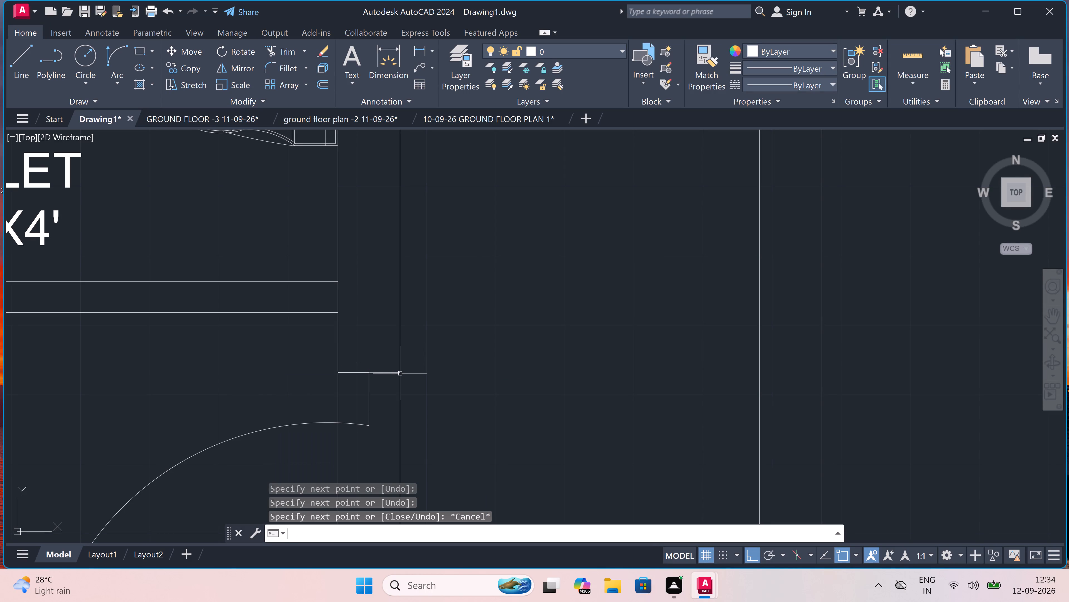
type("TR")
key("space")
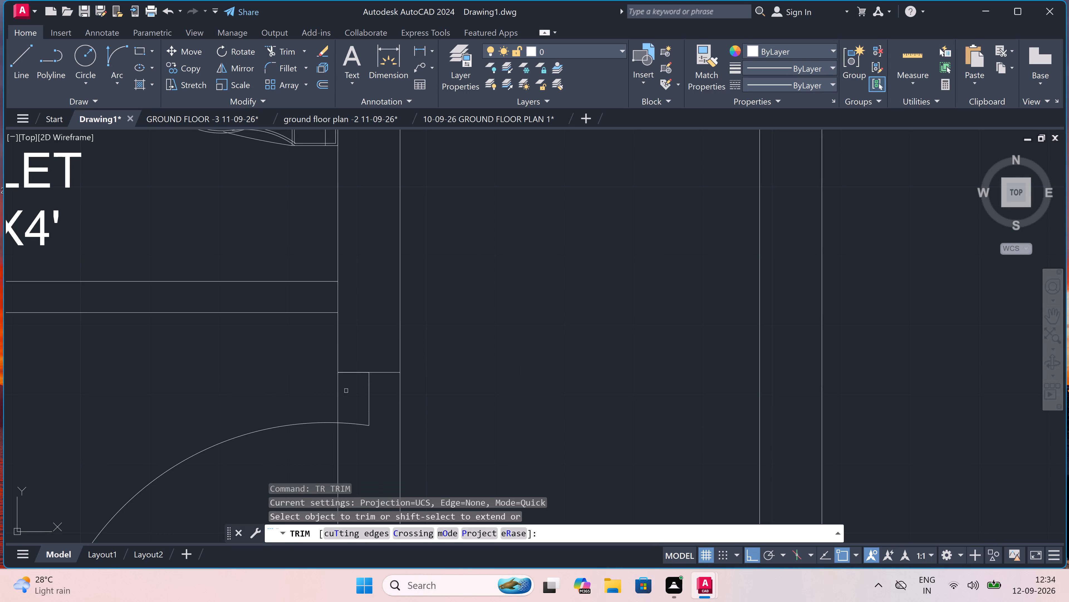
left_click(346, 390)
left_click(312, 387)
scroll(312, 387, "down", 5)
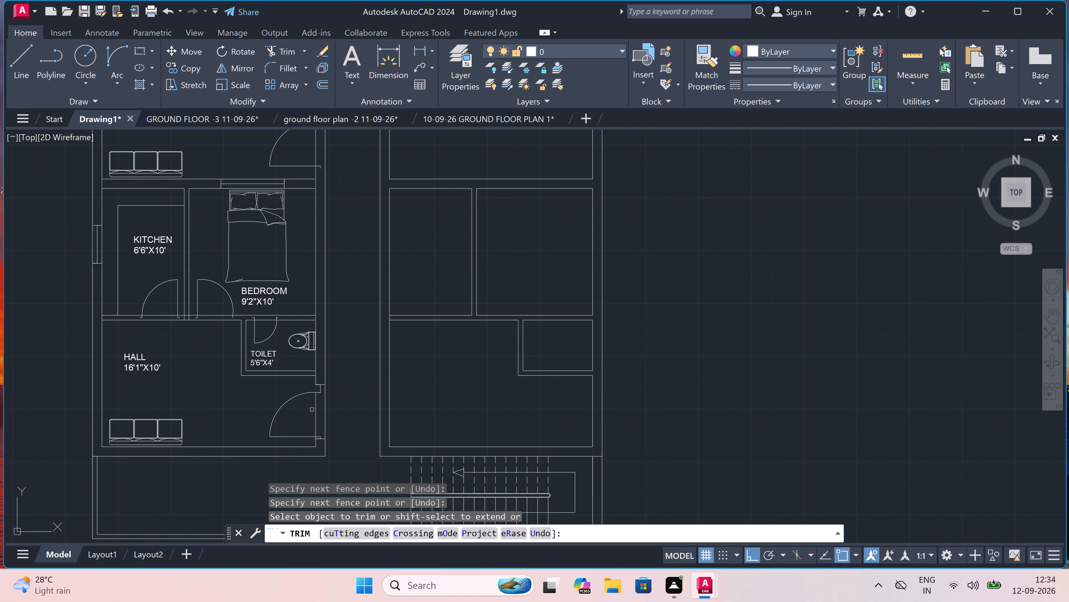
scroll(317, 421, "up", 4)
scroll(304, 454, "down", 5)
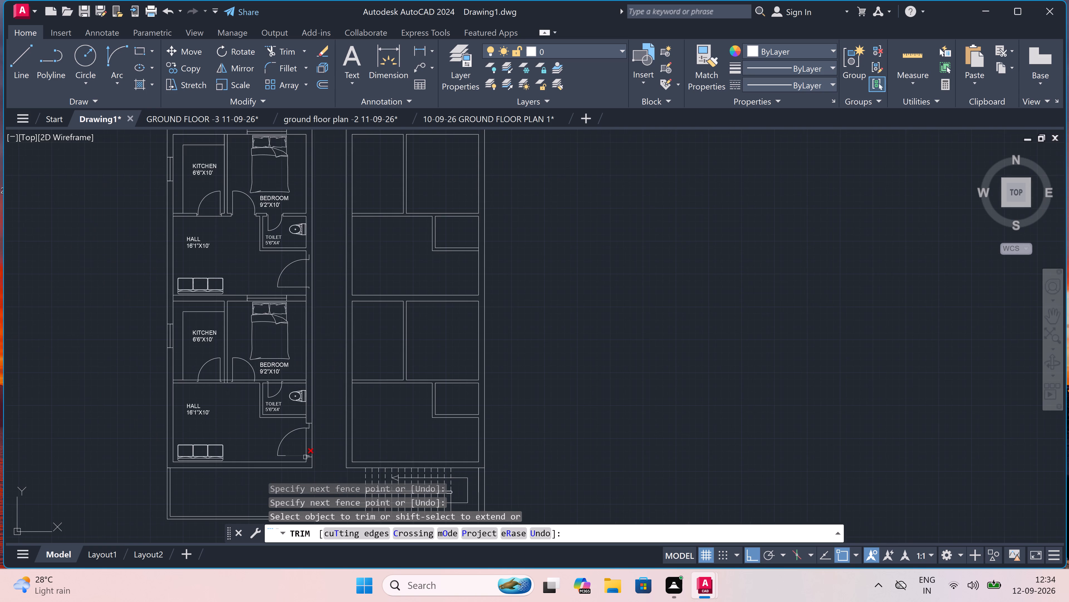
scroll(305, 460, "up", 5)
scroll(311, 430, "up", 3)
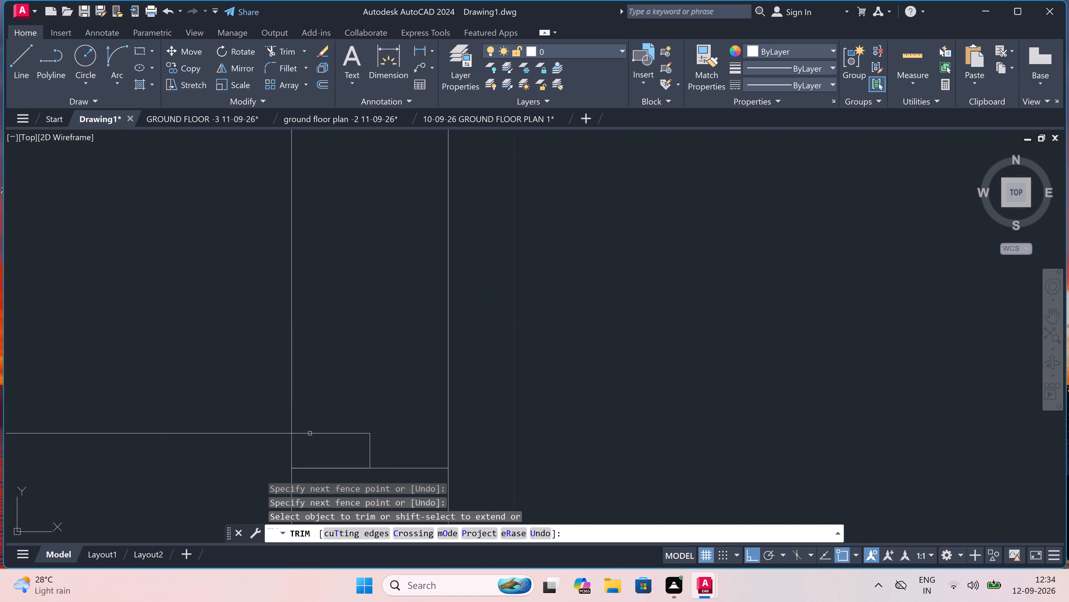
left_click(307, 453)
left_click(256, 460)
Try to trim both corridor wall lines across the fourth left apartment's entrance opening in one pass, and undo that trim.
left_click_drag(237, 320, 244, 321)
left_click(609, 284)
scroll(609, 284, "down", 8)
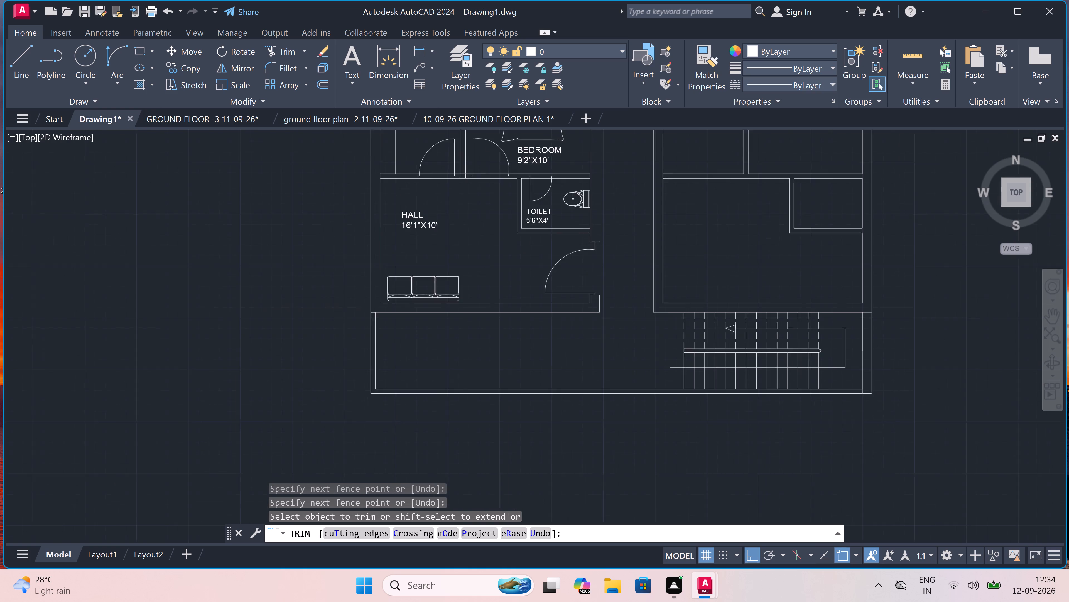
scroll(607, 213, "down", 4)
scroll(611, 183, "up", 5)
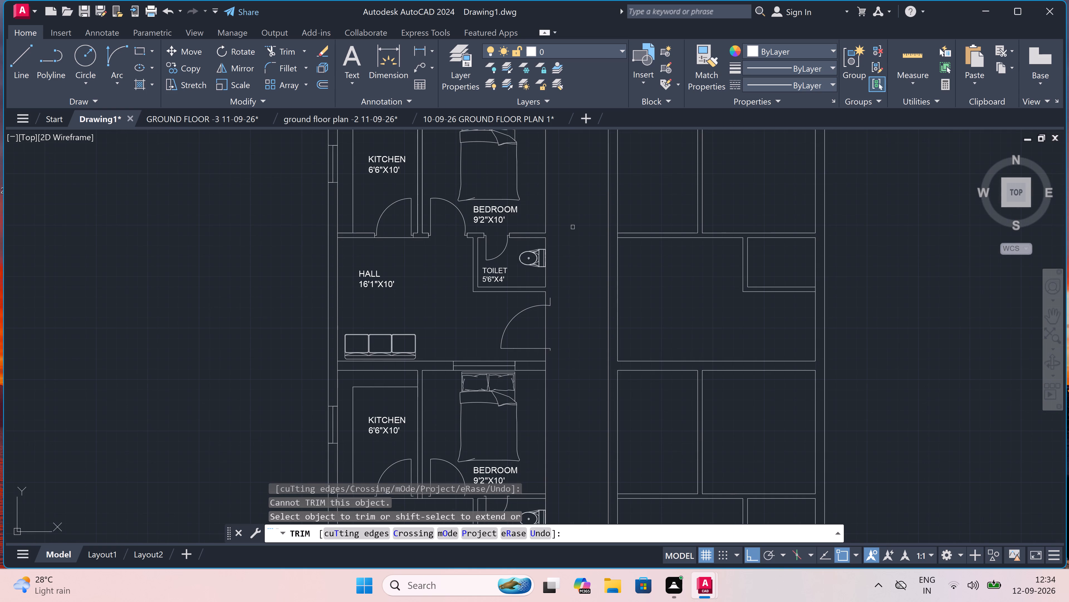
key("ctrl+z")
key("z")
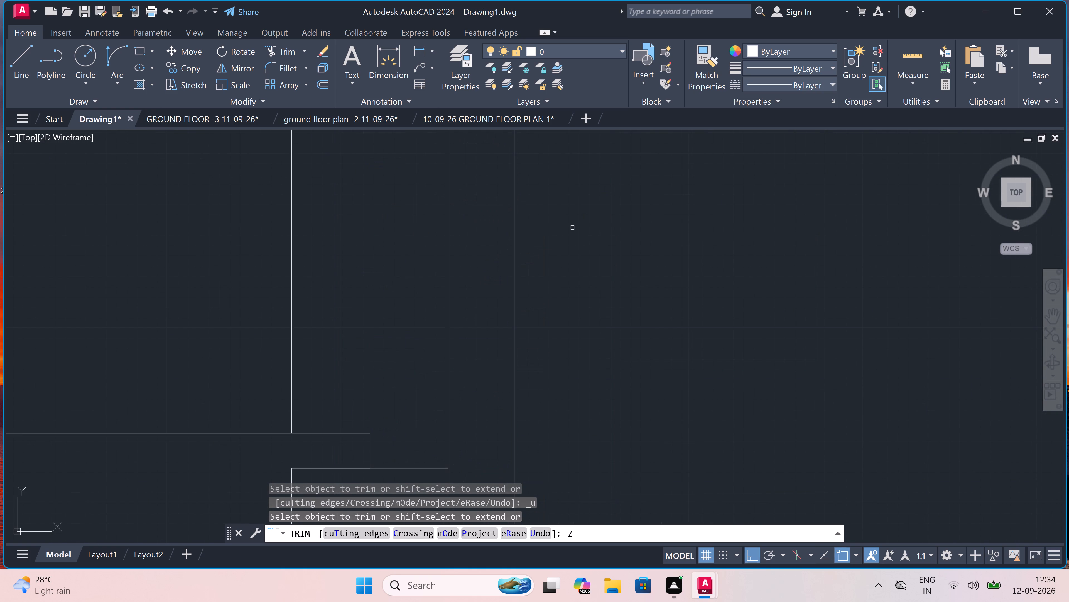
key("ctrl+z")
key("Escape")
Trim the outer and the inner corridor wall lines separately to clear the fourth left apartment's entrance door opening.
scroll(572, 229, "down", 3)
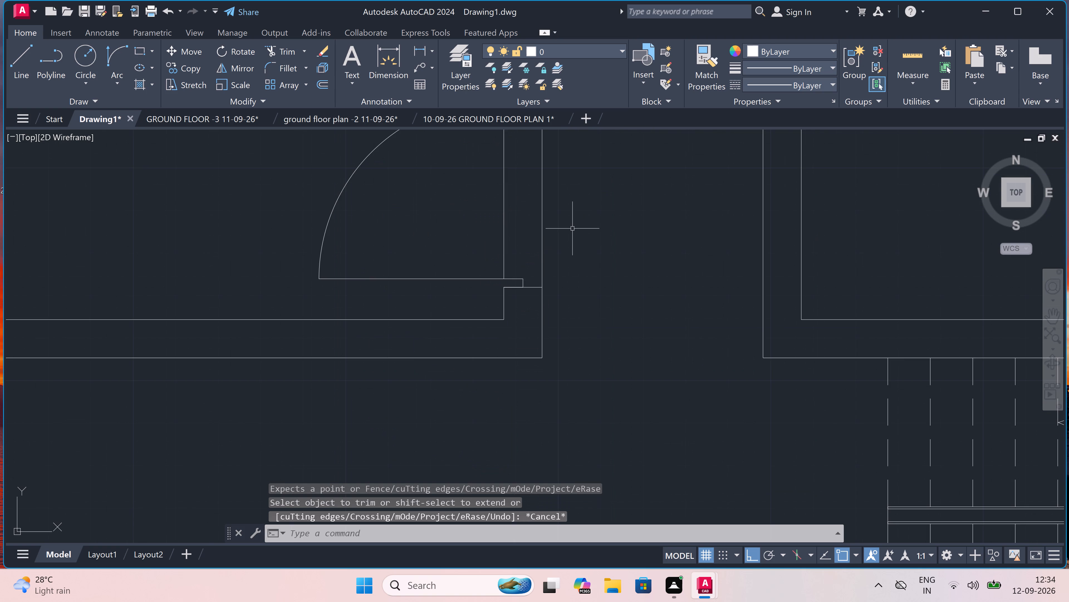
scroll(572, 229, "down", 7)
scroll(572, 209, "up", 4)
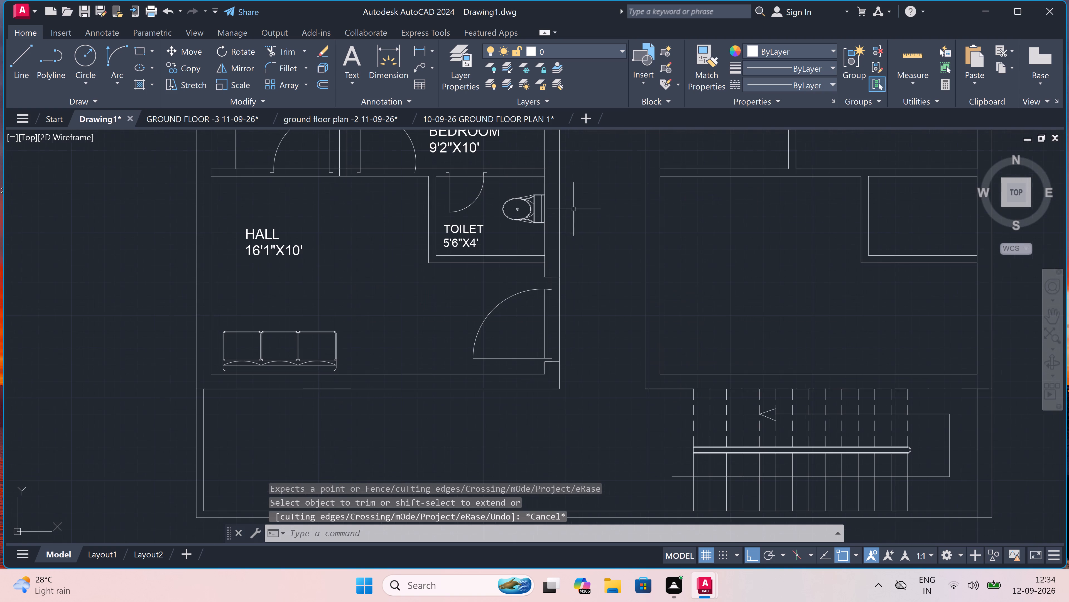
scroll(573, 289, "up", 3)
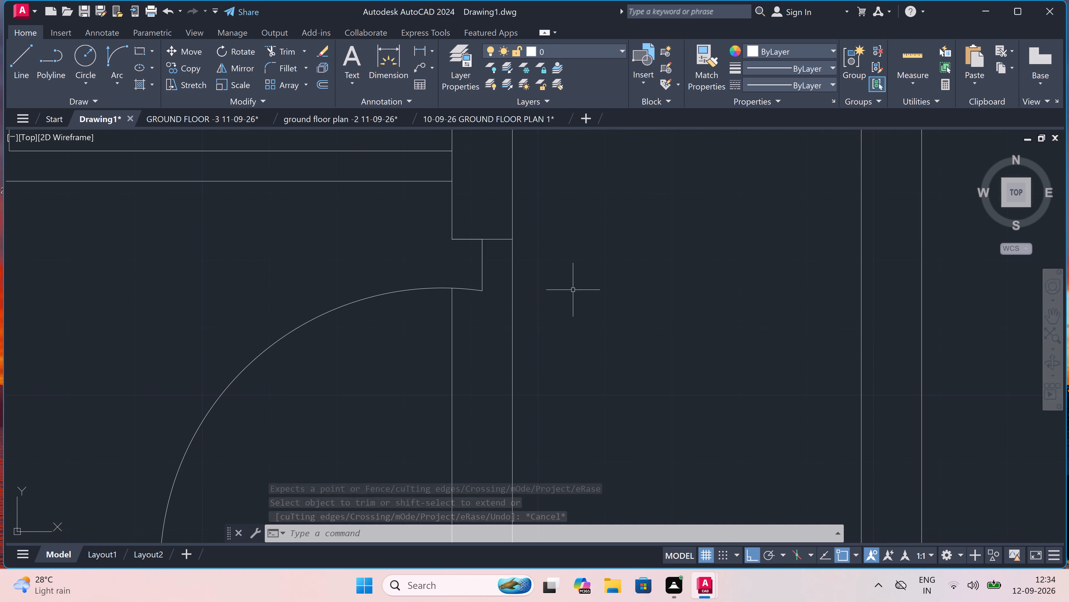
key("t")
type("R")
key("space")
left_click_drag(501, 345, 505, 345)
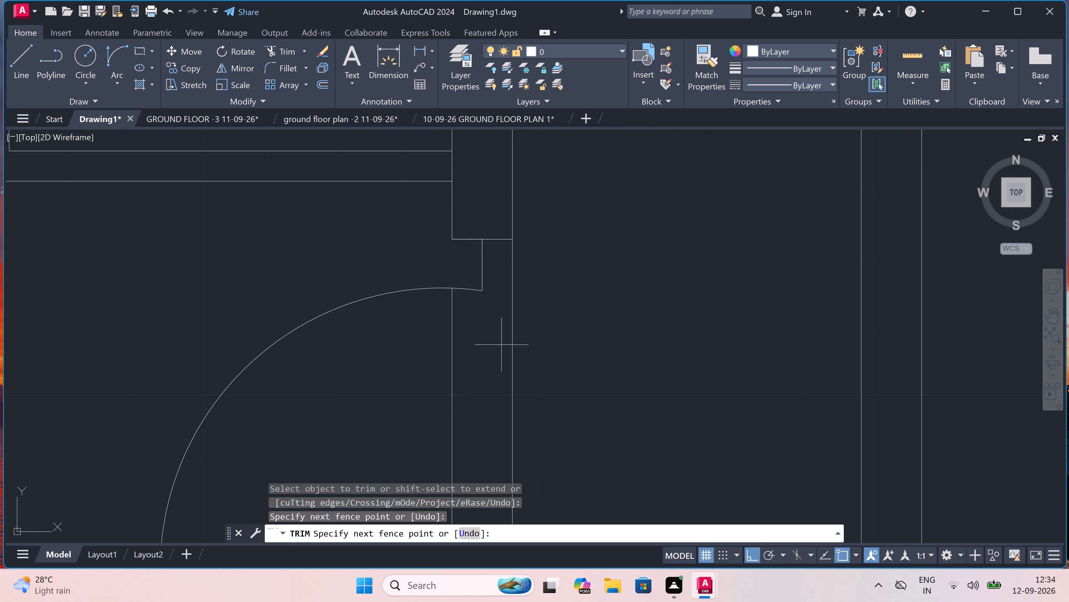
left_click(525, 340)
scroll(523, 340, "down", 3)
left_click(514, 349)
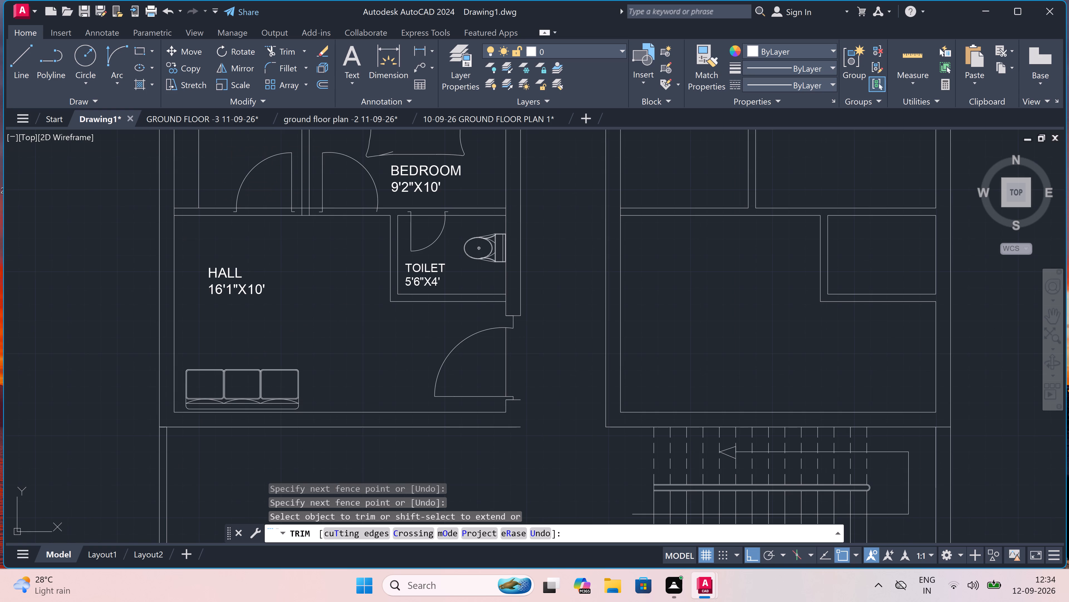
left_click(496, 356)
key("Escape")
Redraw the outer corridor wall line from the fourth left entrance door's lower jamb down to the apartment's outer wall corner.
scroll(537, 438, "up", 3)
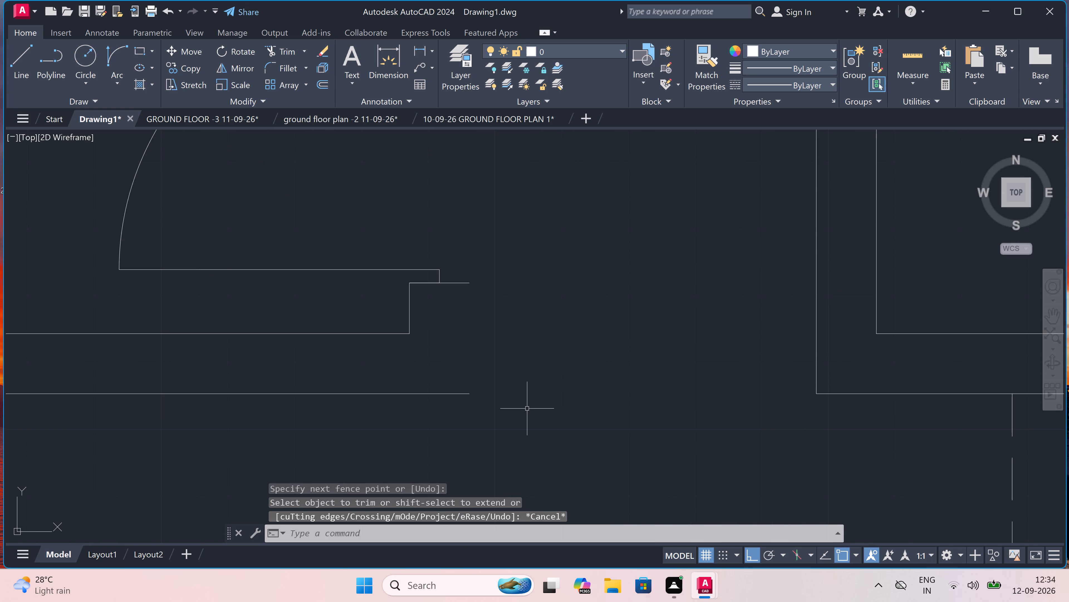
key("l")
key("space")
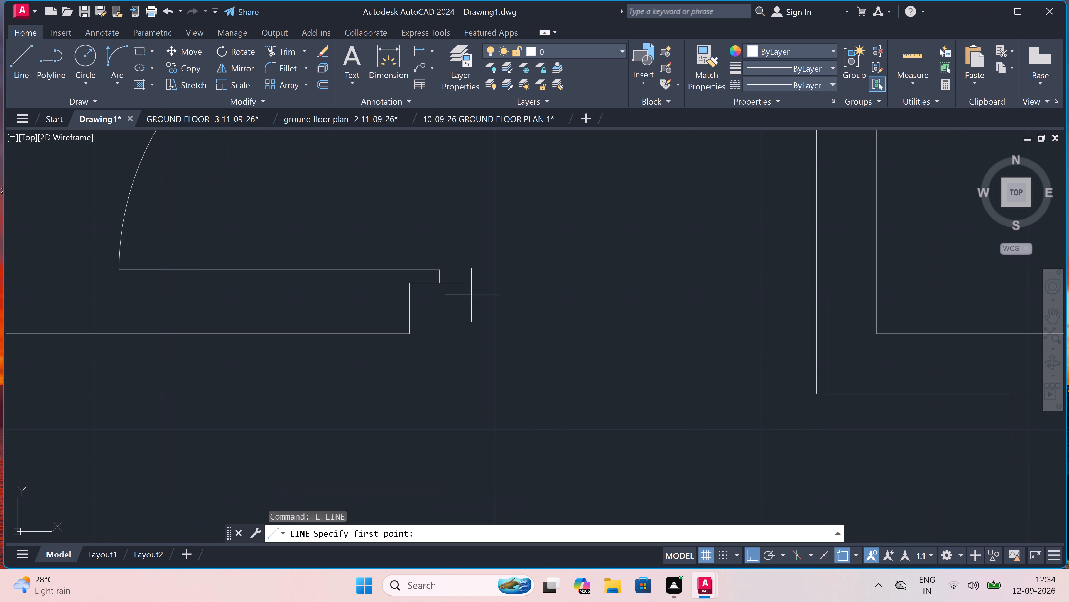
left_click_drag(466, 281, 467, 287)
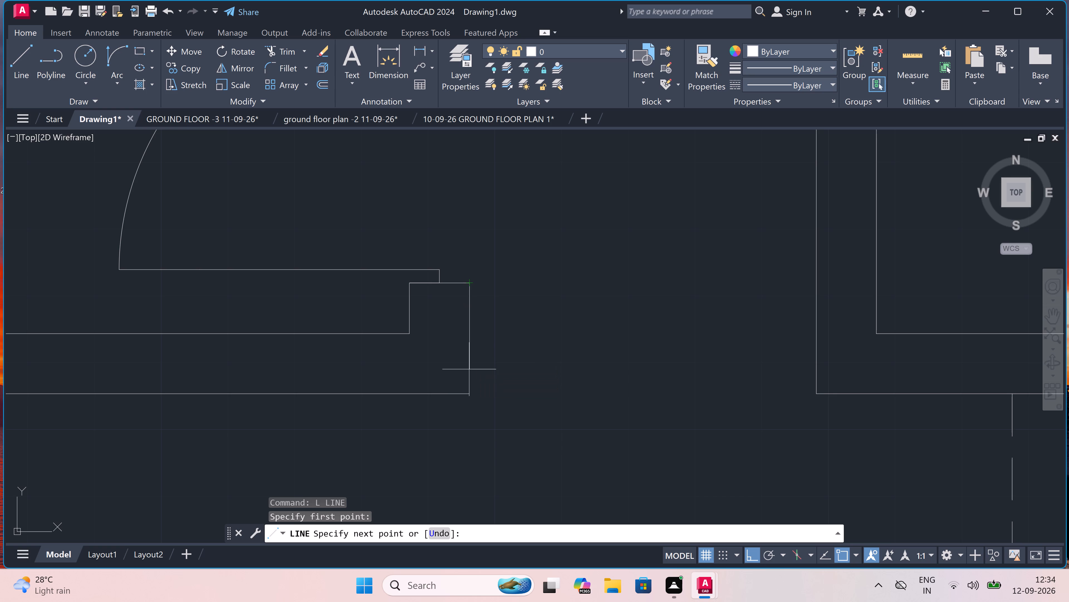
left_click(470, 393)
key("Escape")
Draw the upper jamb line of the third left apartment's entrance door from its stub across the full corridor wall thickness.
scroll(430, 365, "down", 6)
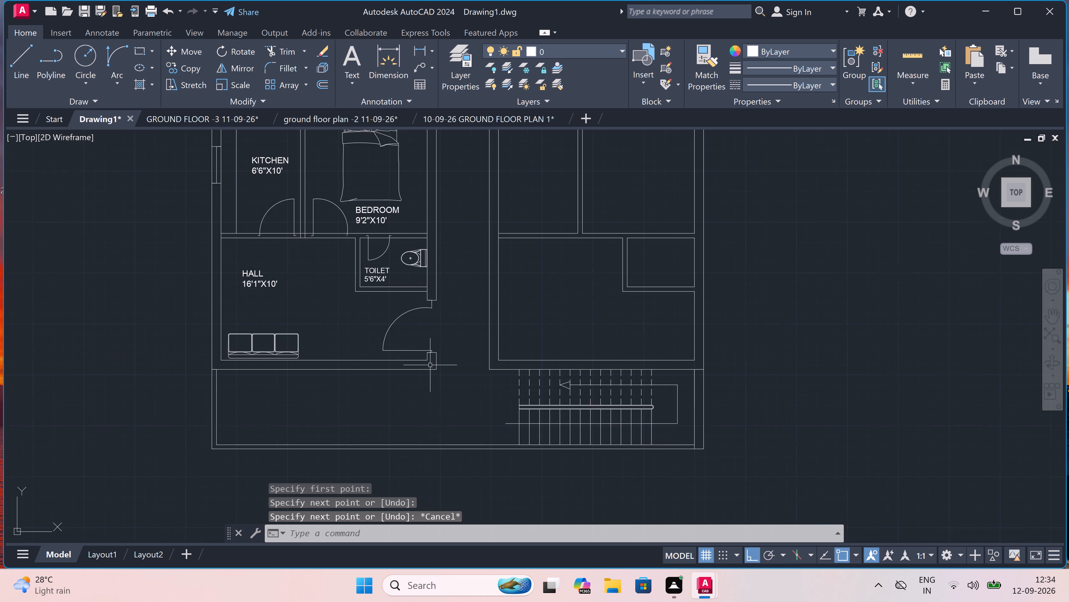
scroll(430, 365, "down", 2)
scroll(388, 372, "up", 1)
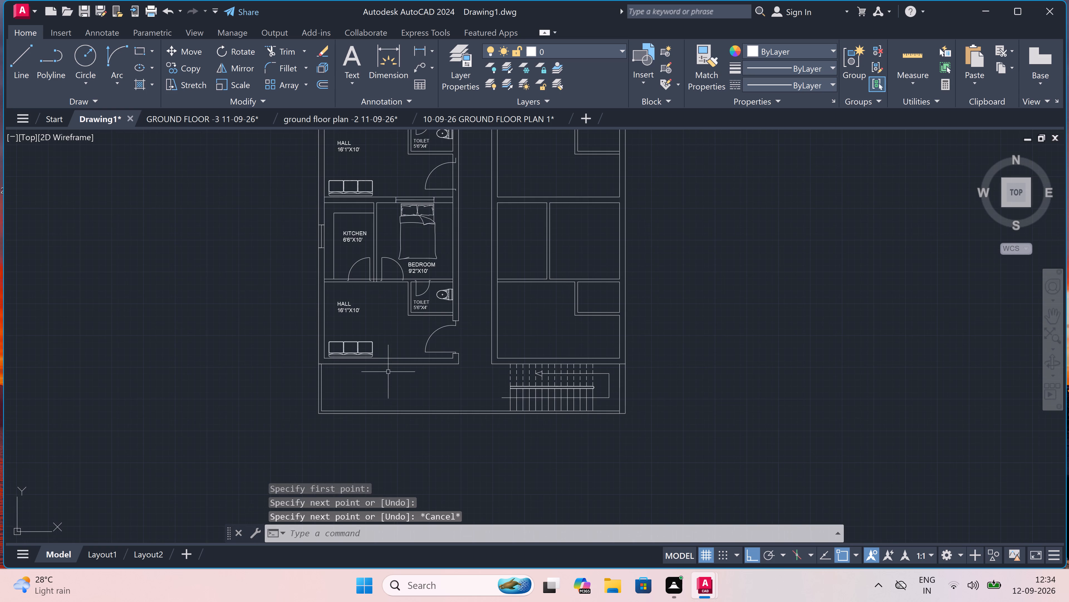
scroll(422, 246, "down", 4)
scroll(428, 191, "up", 4)
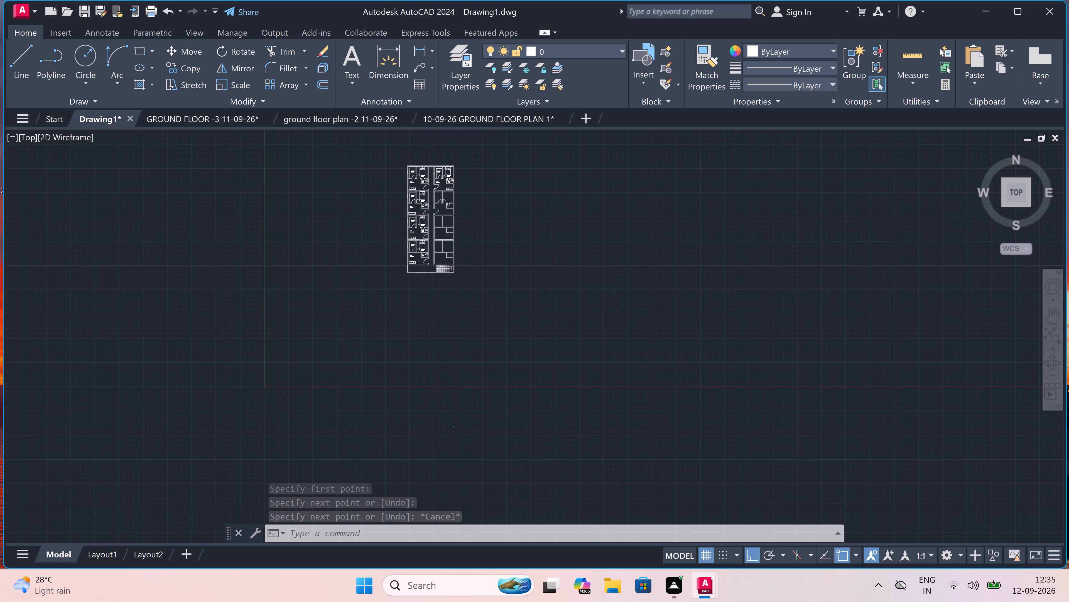
scroll(426, 365, "up", 4)
scroll(425, 366, "down", 2)
scroll(425, 379, "up", 4)
key("space")
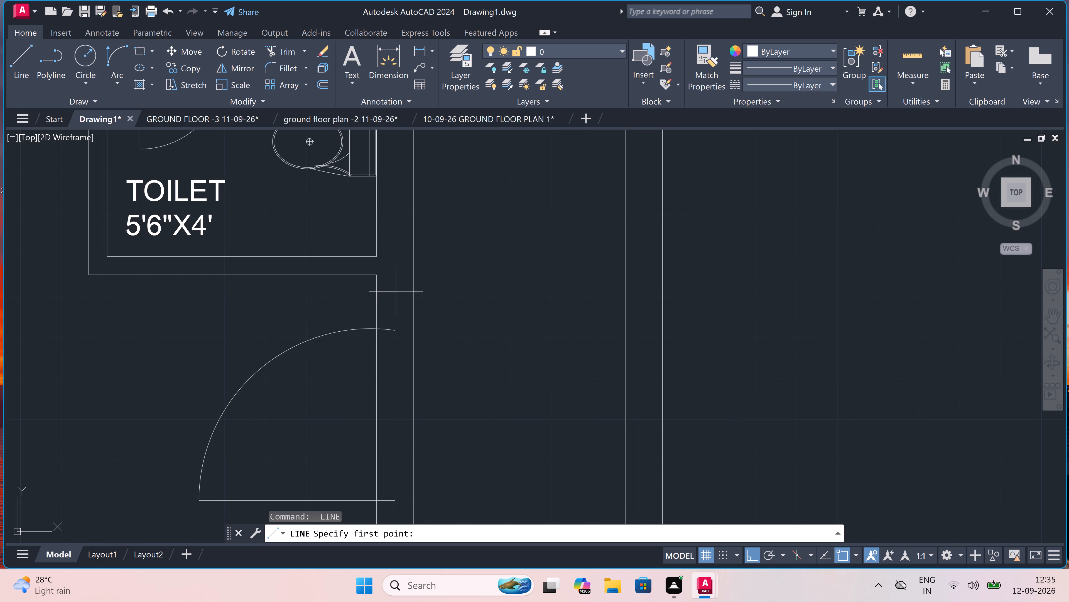
left_click(398, 303)
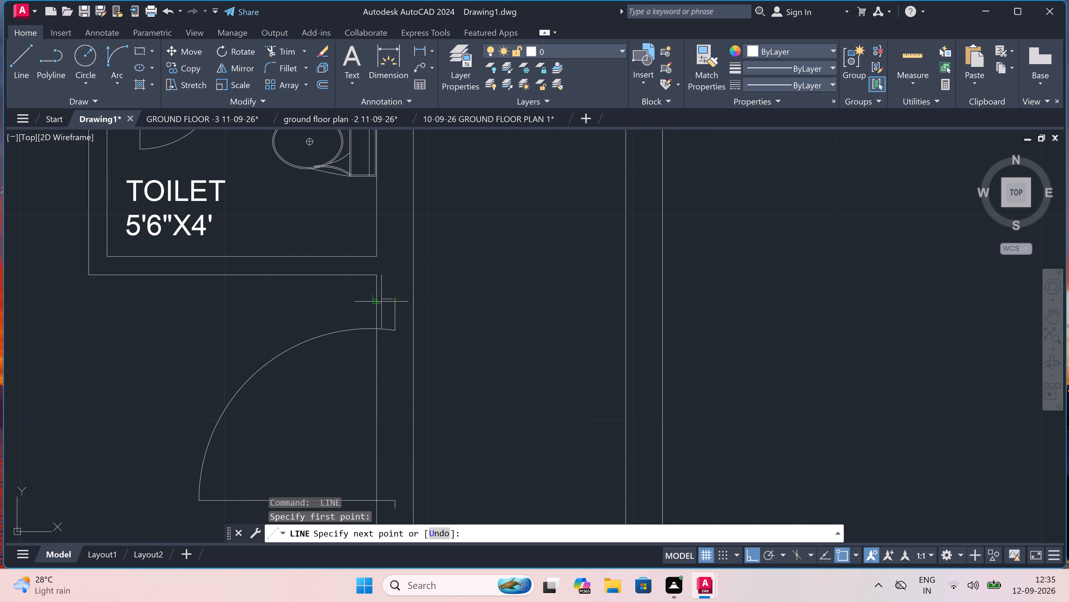
left_click(377, 300)
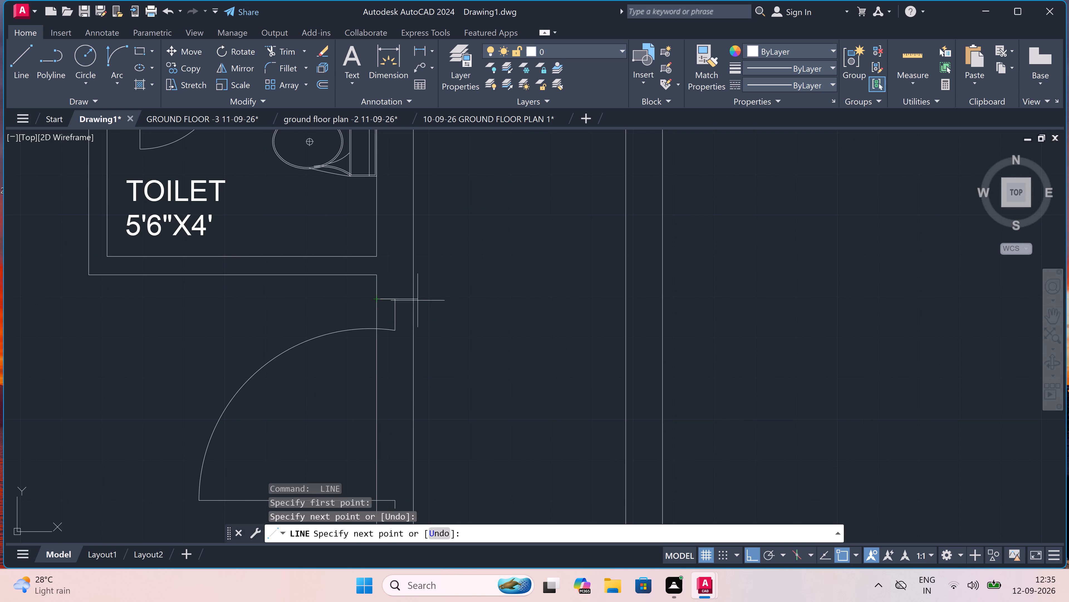
left_click(414, 302)
key("Escape")
Draw the lower jamb line of the third left apartment's entrance door from its stub across the full corridor wall thickness.
scroll(414, 281, "down", 2)
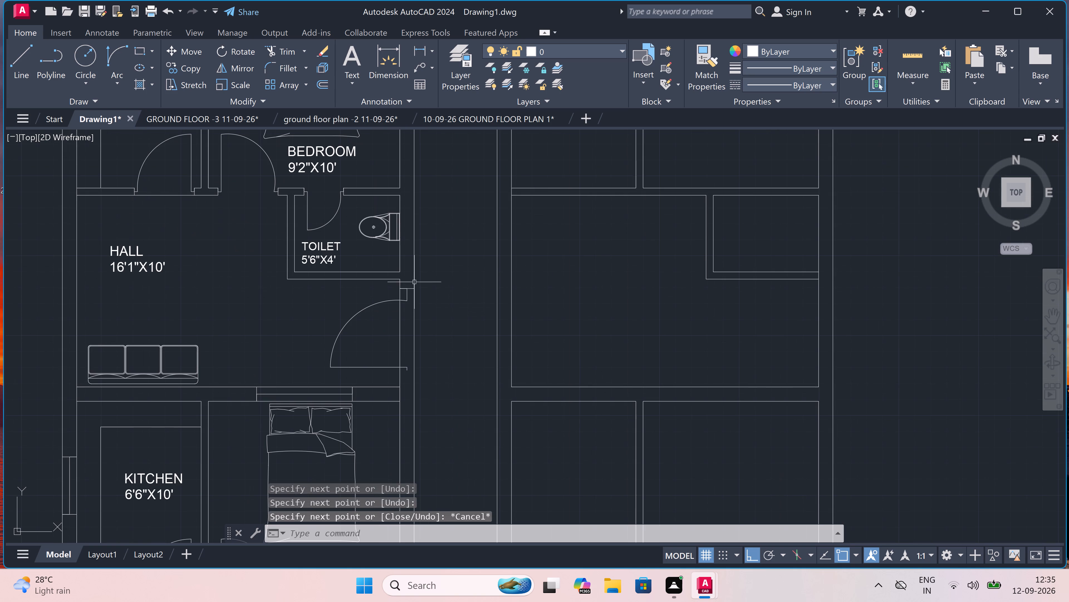
scroll(413, 368, "up", 4)
key("space")
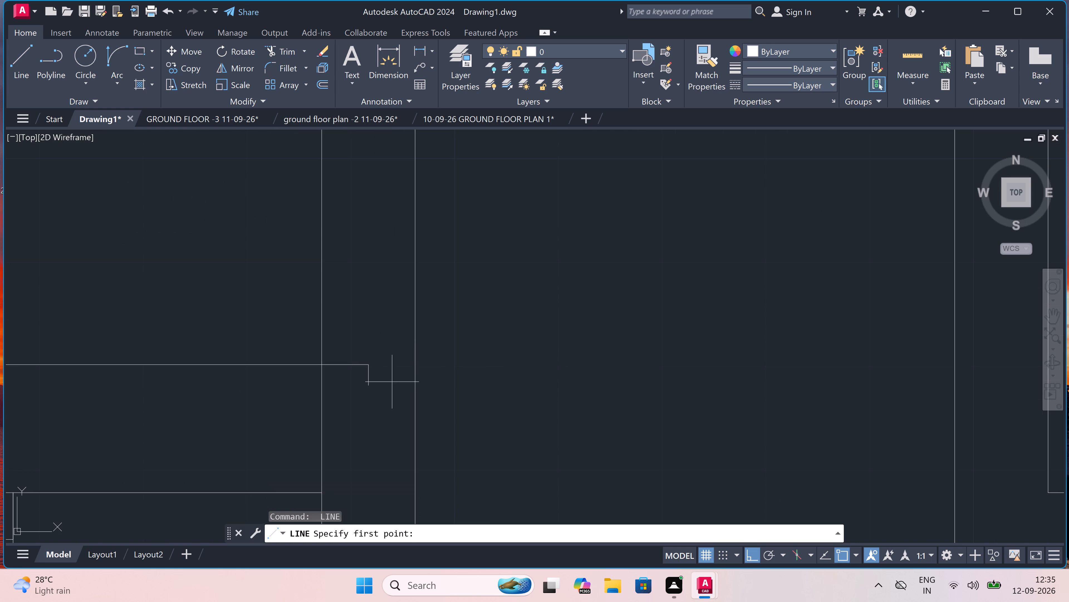
left_click(366, 386)
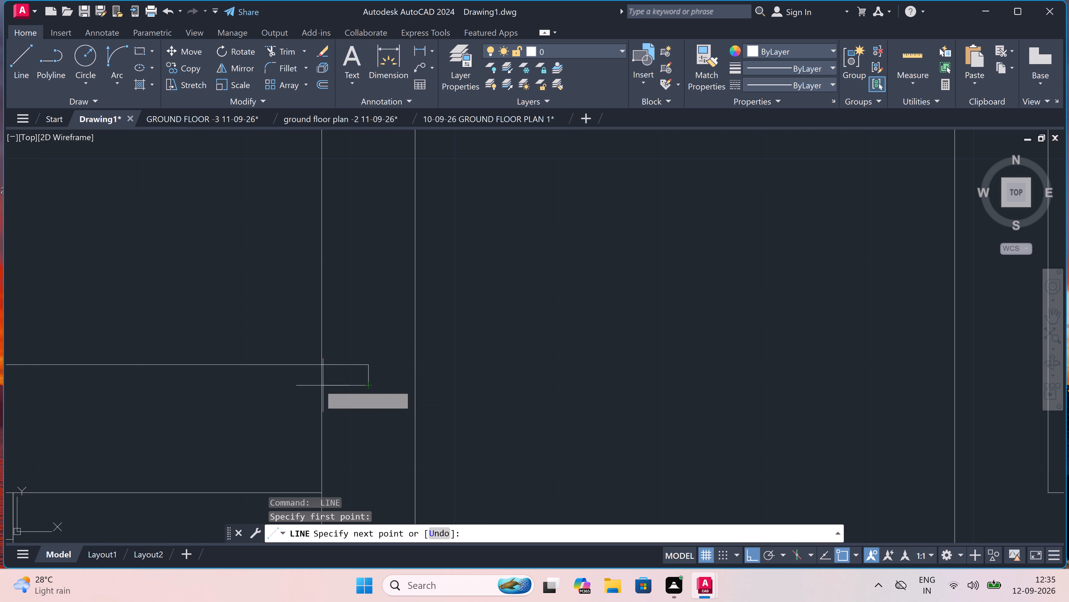
left_click(319, 384)
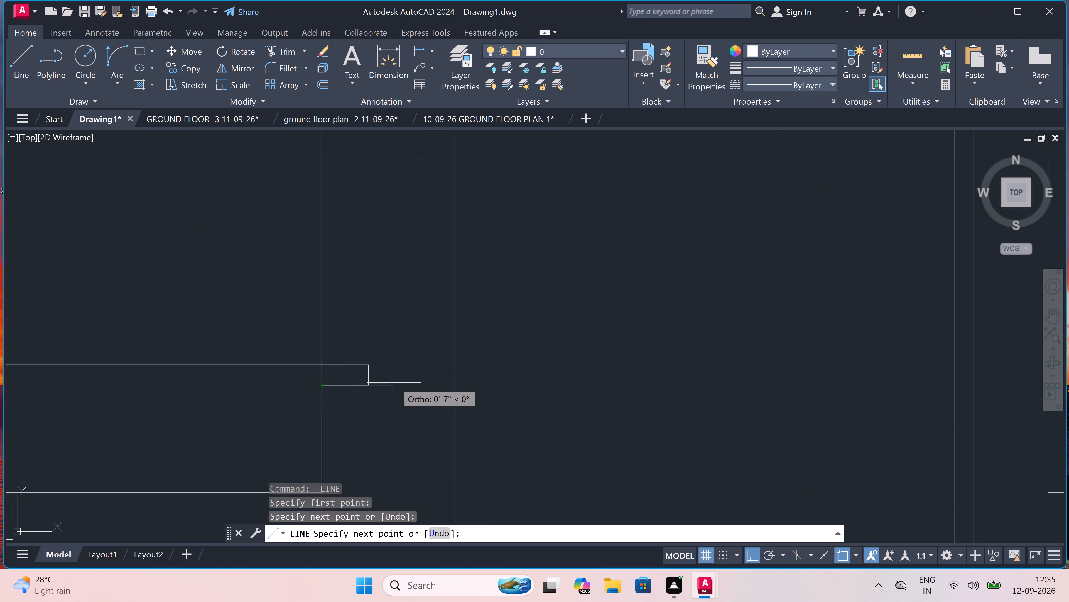
left_click(415, 386)
key("Escape")
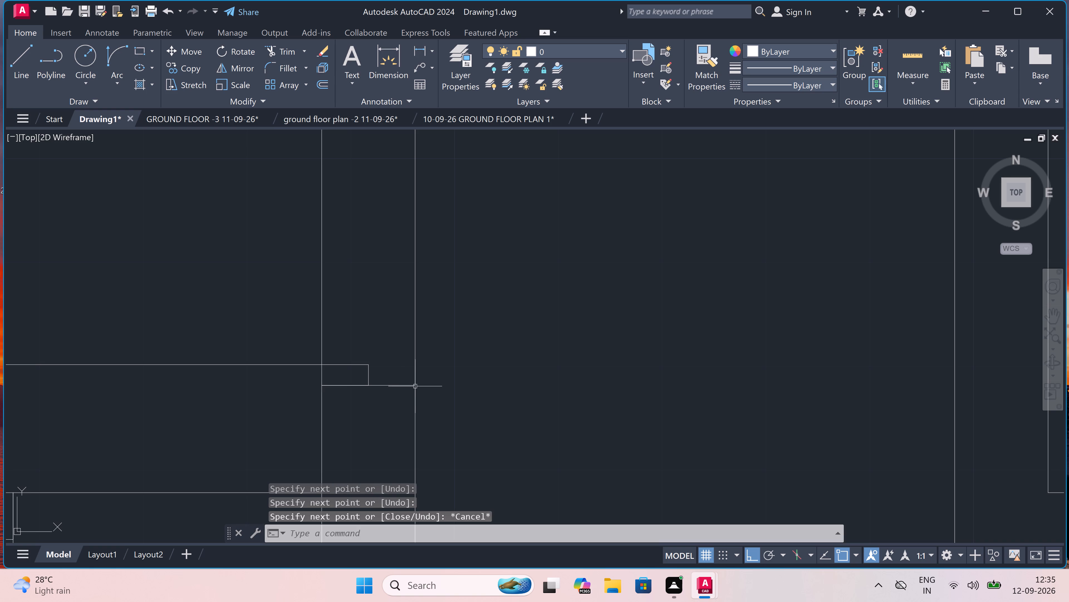
Trim the short inner corridor wall piece between the third left entrance door's leaf and its lower jamb line.
type("TR")
key("space")
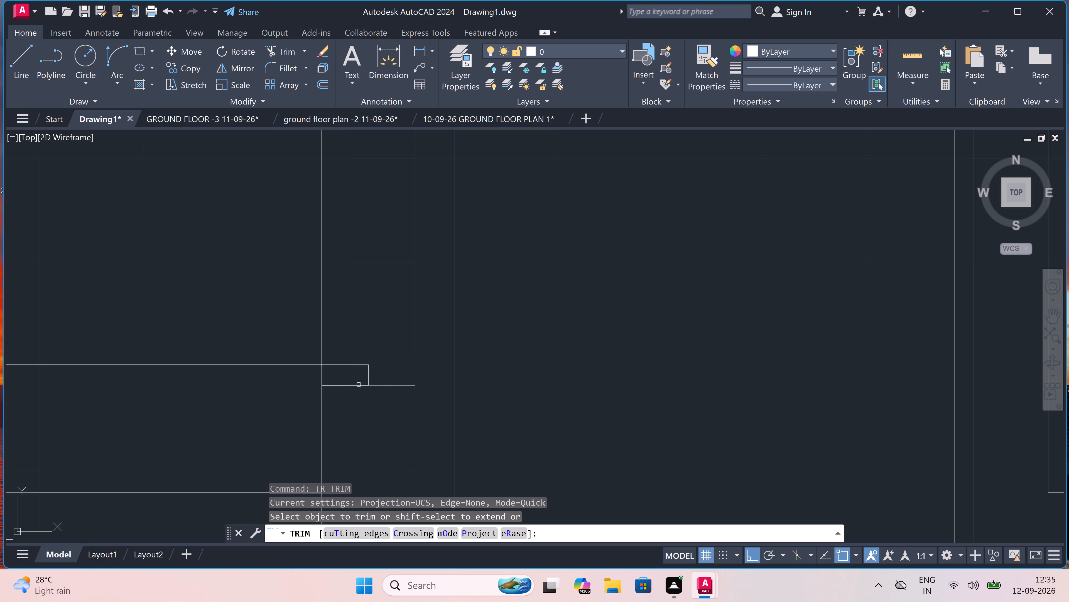
left_click(346, 377)
left_click(278, 380)
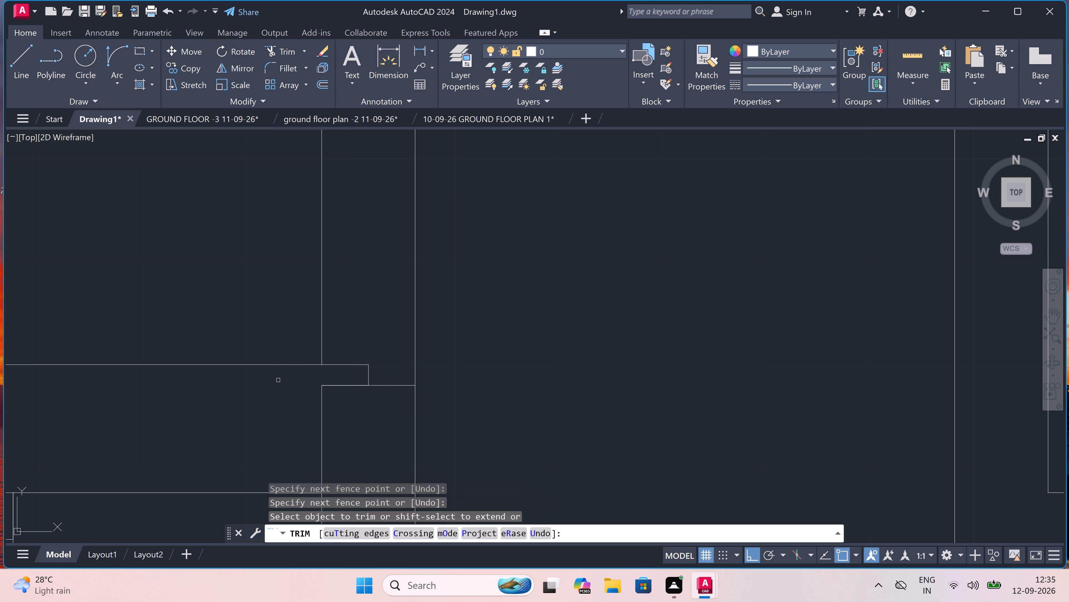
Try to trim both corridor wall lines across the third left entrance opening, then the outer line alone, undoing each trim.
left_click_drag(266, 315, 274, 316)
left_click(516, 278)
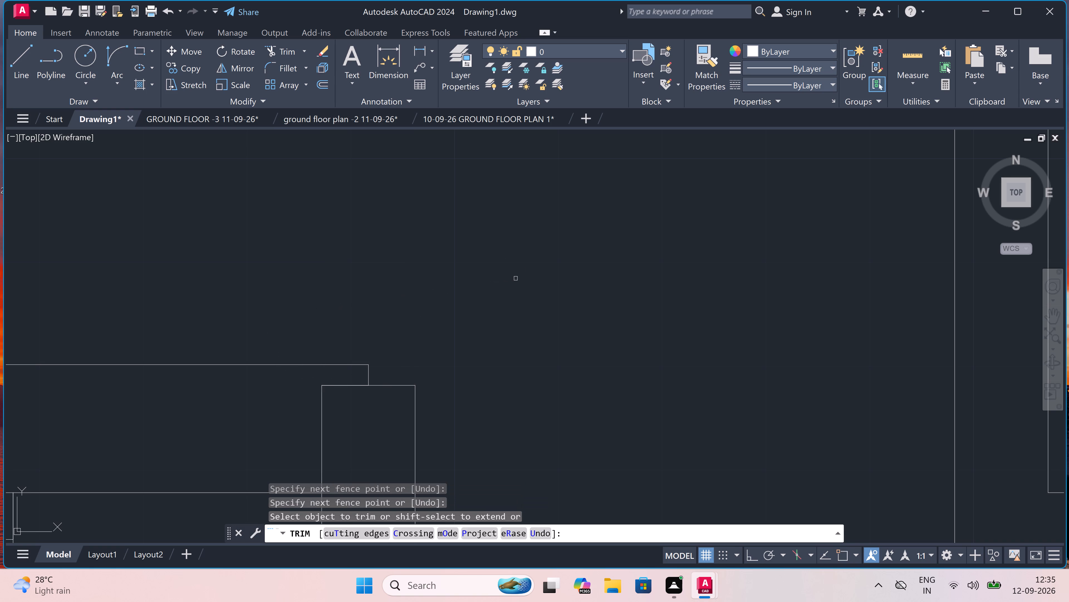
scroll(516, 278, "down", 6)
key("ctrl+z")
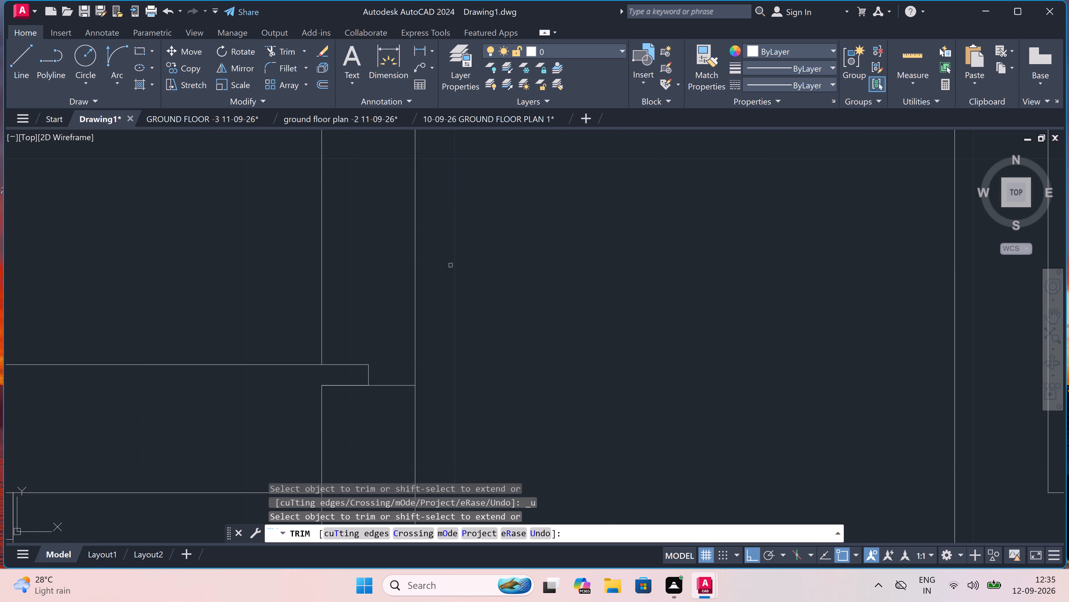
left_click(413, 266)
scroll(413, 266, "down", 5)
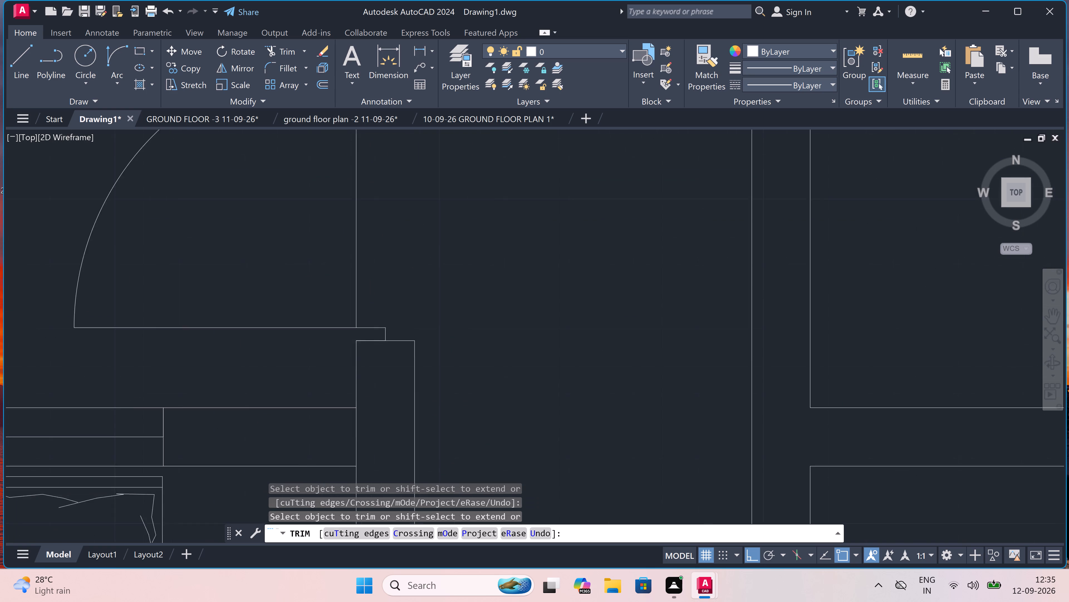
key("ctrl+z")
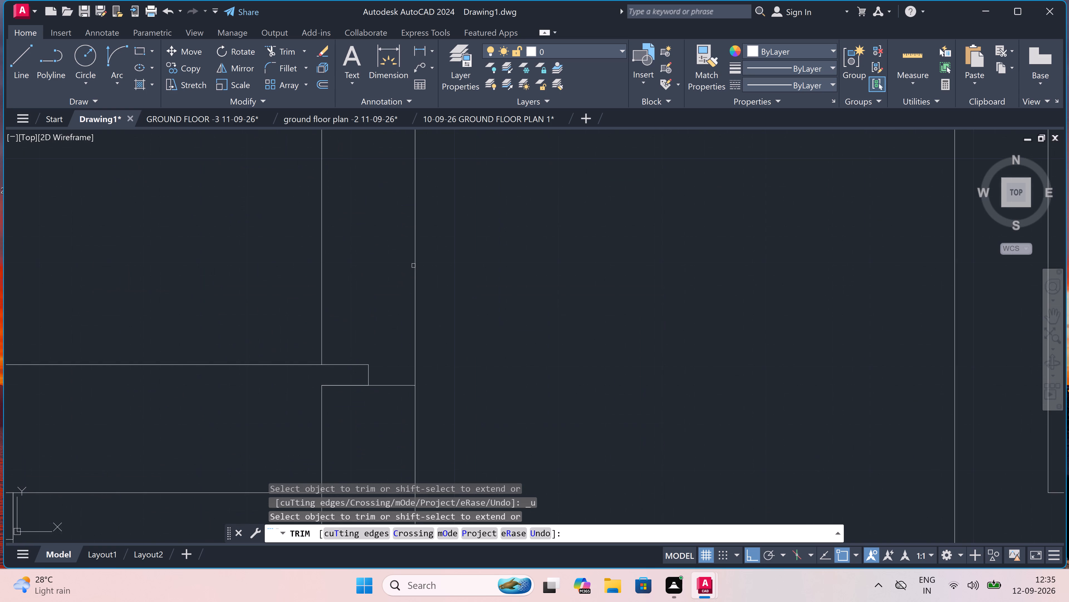
Trim the outer corridor wall line and the remaining inner wall pieces to clear the third left apartment's entrance door opening.
scroll(413, 266, "down", 5)
left_click(413, 265)
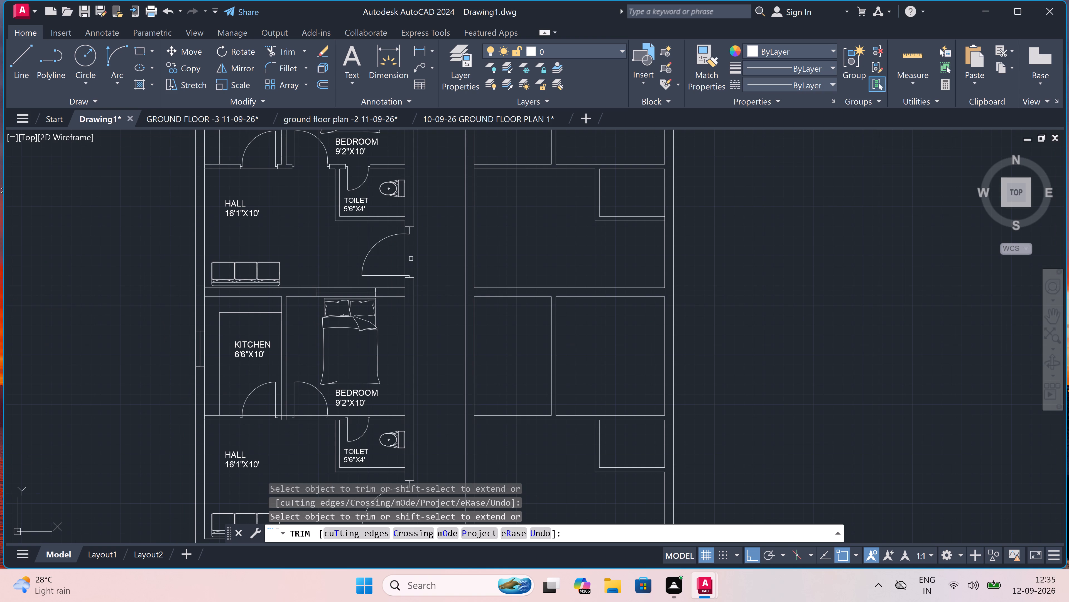
scroll(401, 229, "up", 4)
left_click(420, 237)
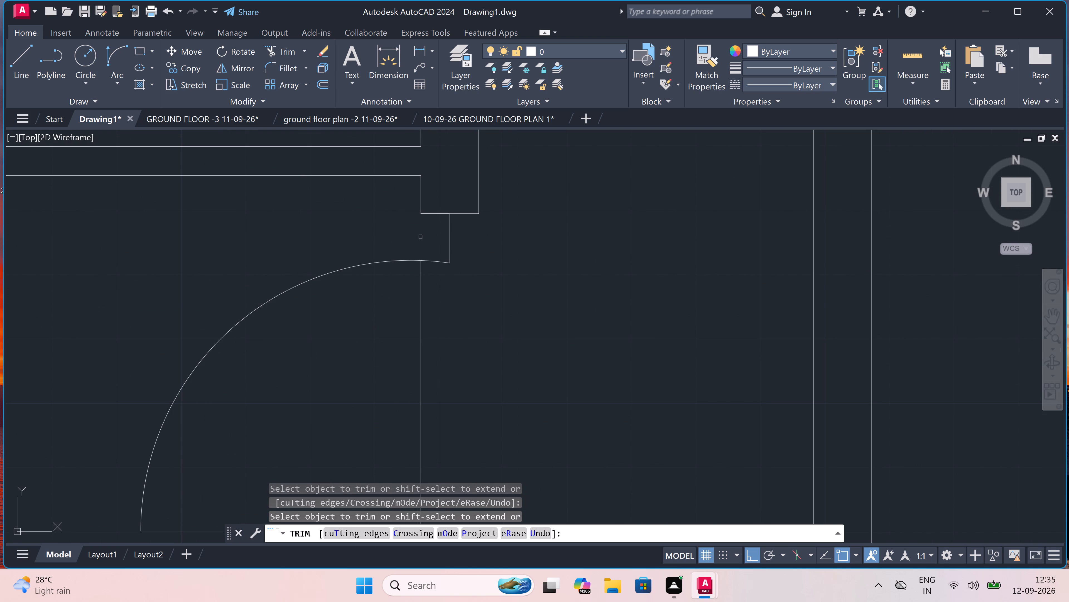
left_click_drag(428, 299, 425, 302)
left_click(382, 318)
scroll(383, 319, "down", 5)
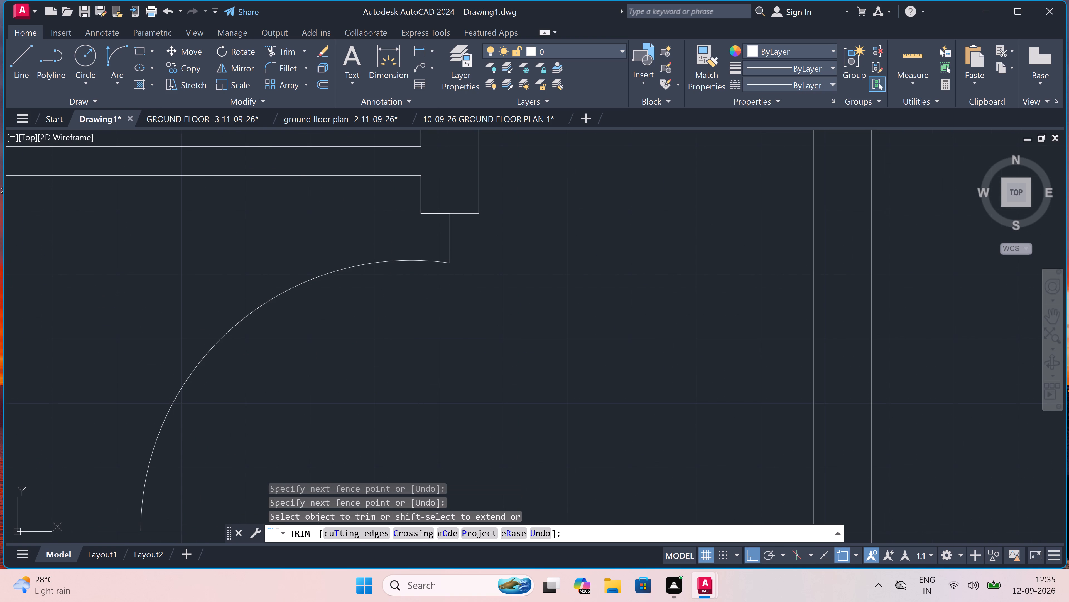
key("Escape")
Select the top right apartment's KITCHEN 6'6"X10' label and its kitchen door with leaf, swing arc and both jamb stubs.
scroll(388, 319, "down", 3)
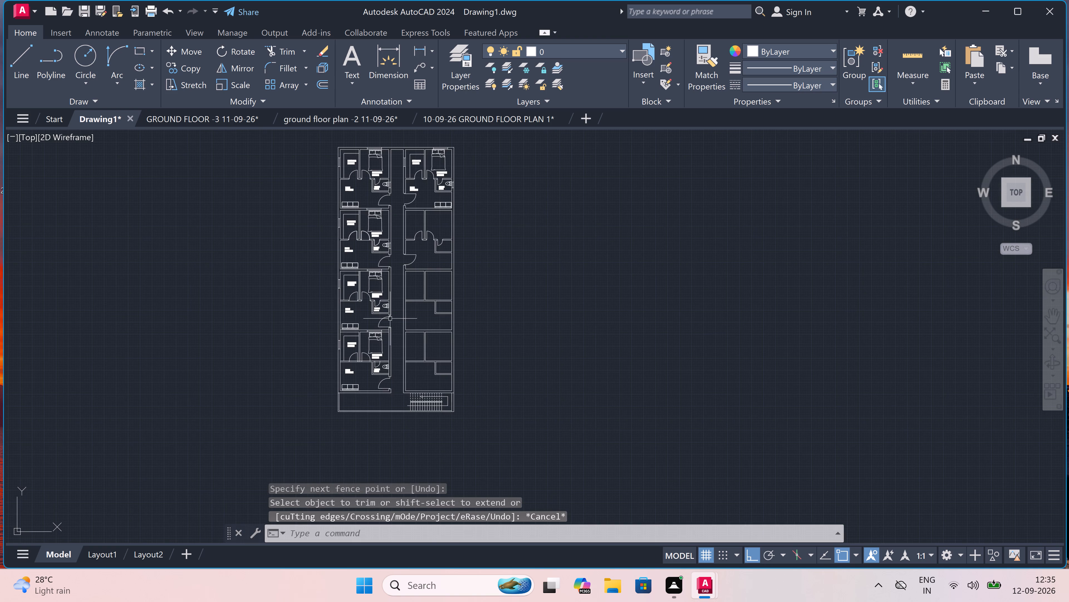
scroll(396, 319, "up", 2)
scroll(396, 319, "down", 2)
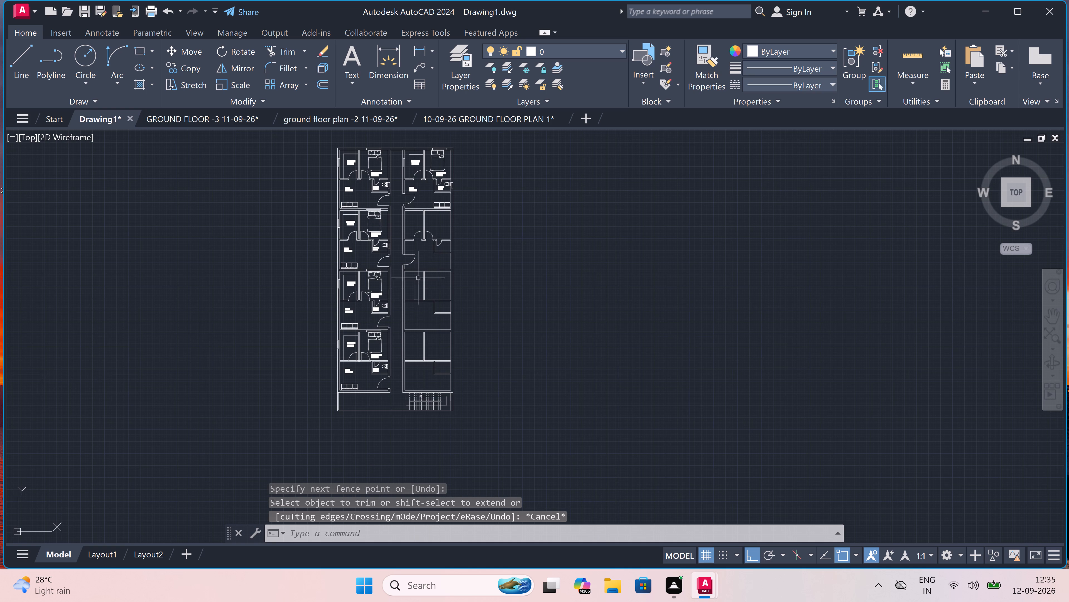
scroll(425, 207, "up", 2)
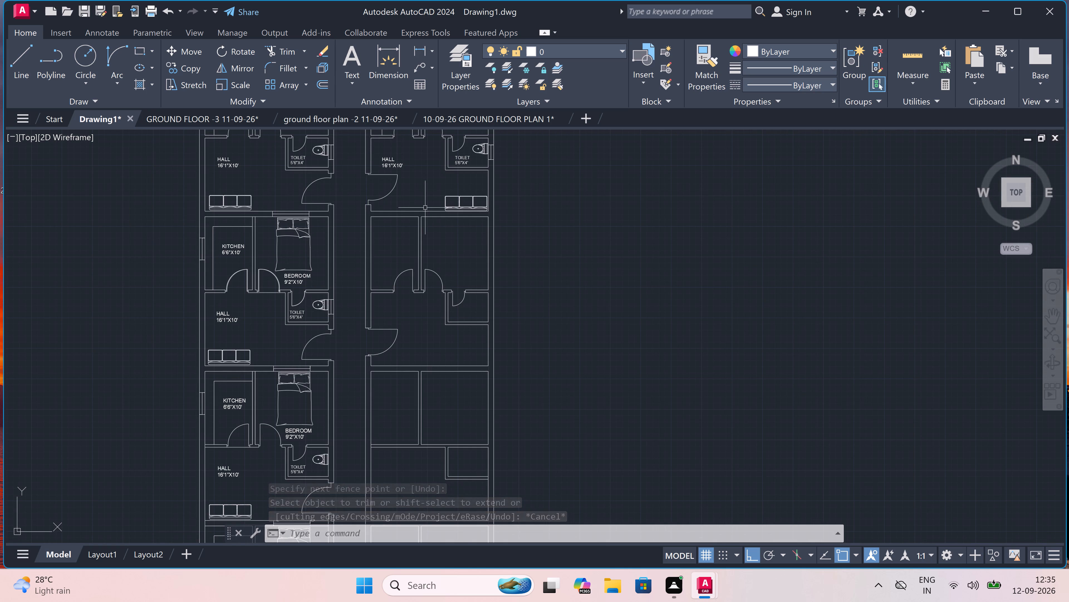
scroll(424, 216, "down", 2)
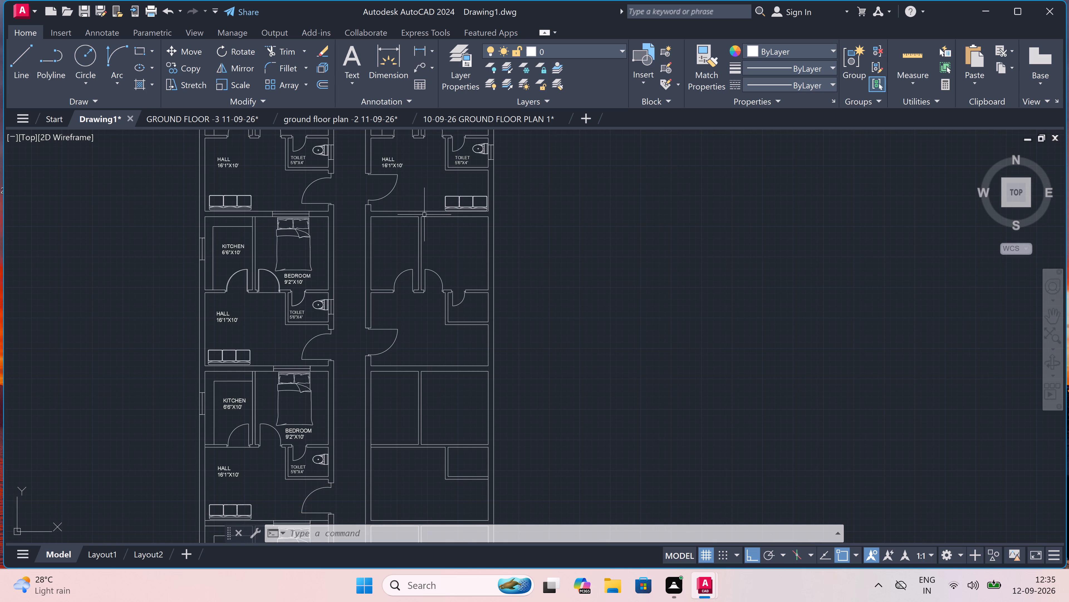
scroll(424, 216, "down", 2)
scroll(421, 195, "up", 4)
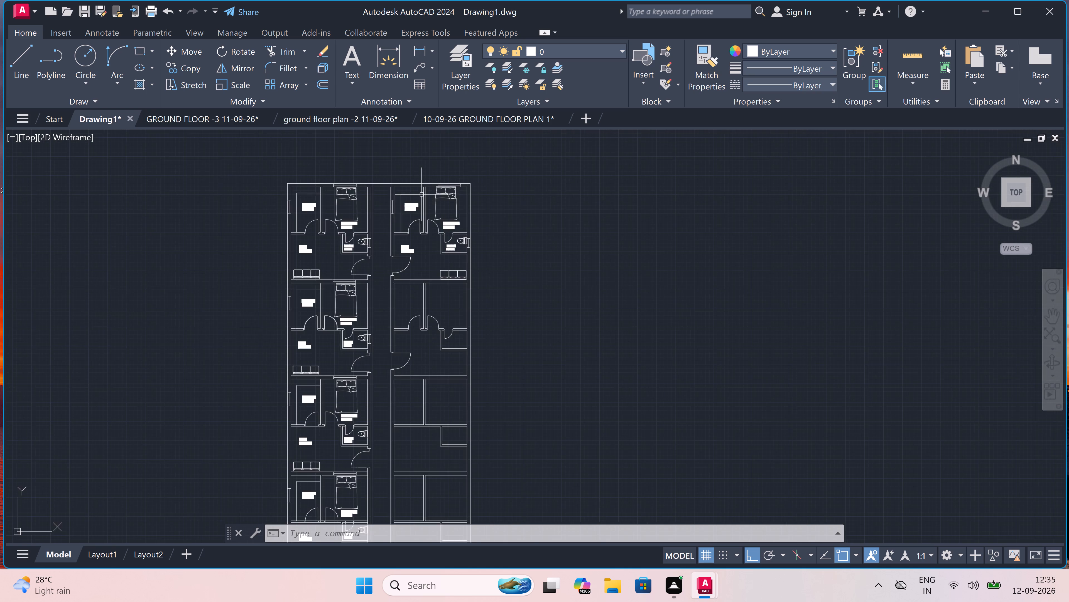
scroll(421, 195, "up", 3)
left_click(404, 212)
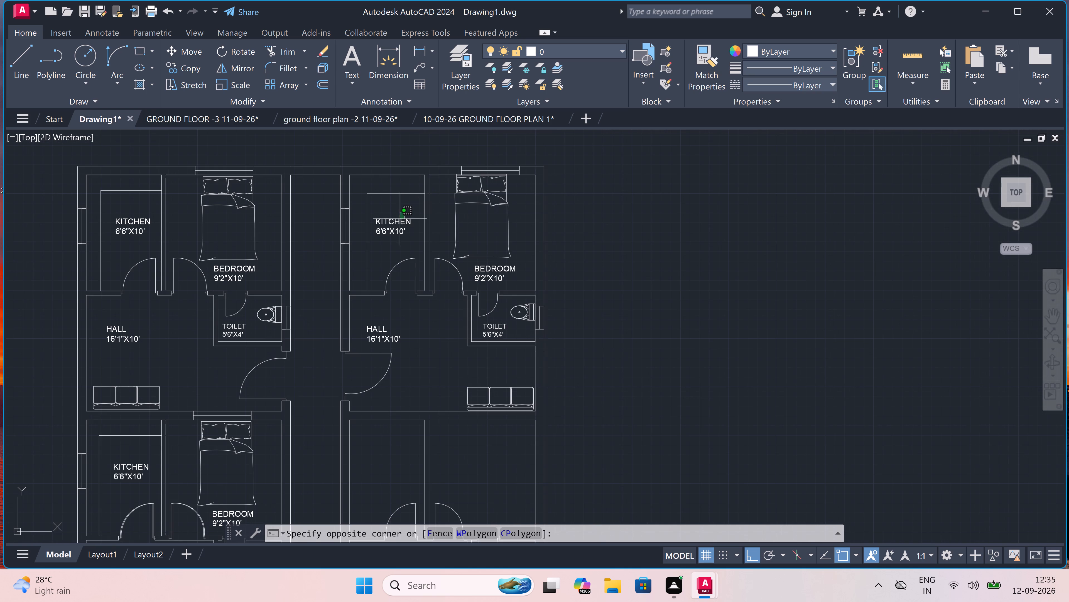
left_click(386, 234)
left_click(415, 265)
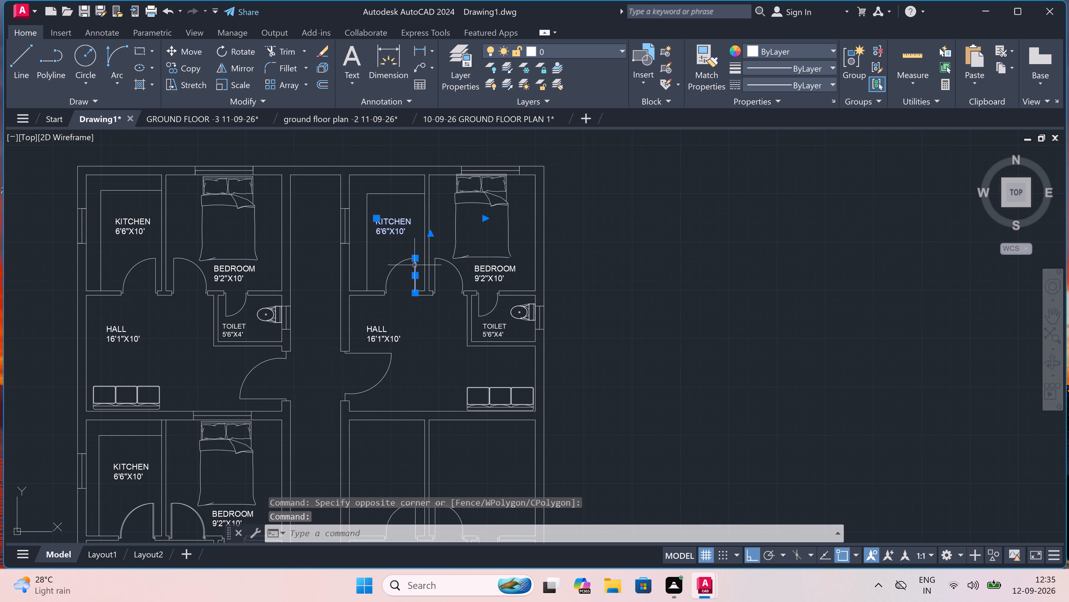
left_click(401, 264)
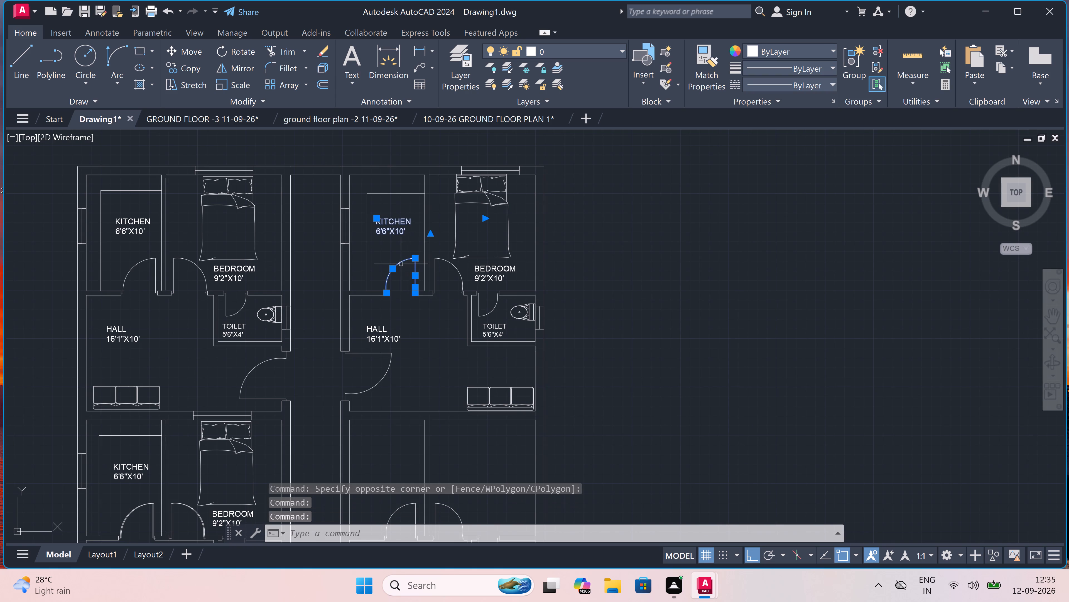
scroll(391, 291, "up", 4)
scroll(352, 298, "up", 4)
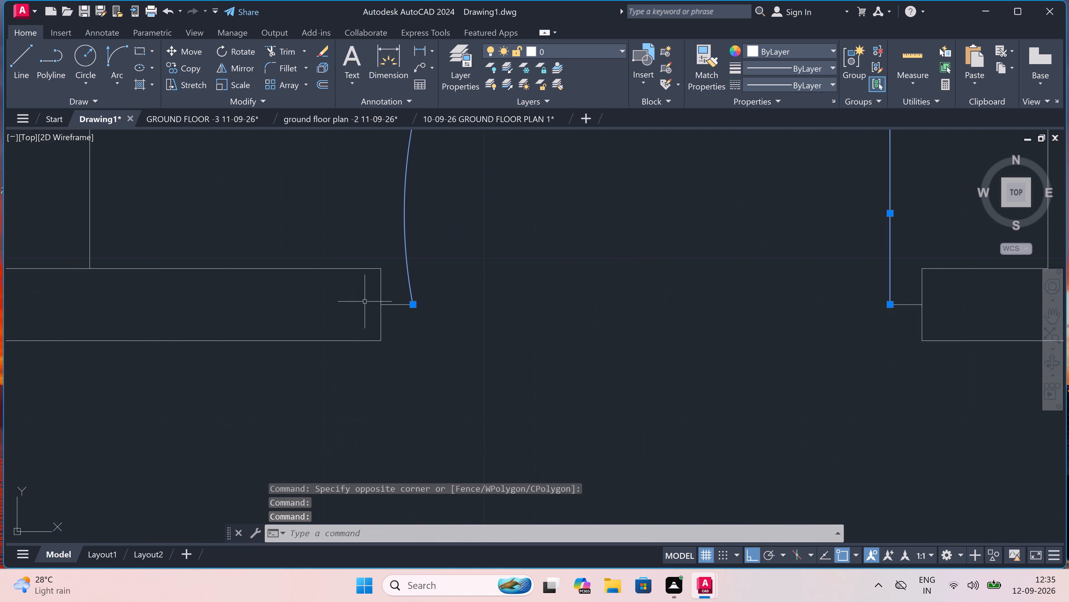
left_click(402, 302)
left_click(398, 308)
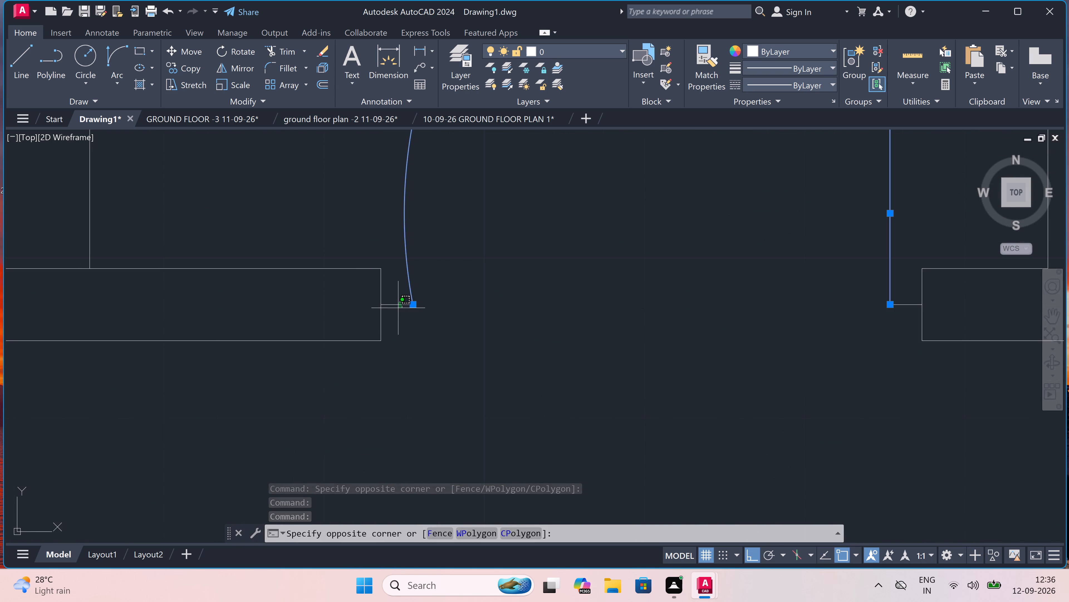
scroll(398, 308, "down", 4)
scroll(530, 307, "up", 4)
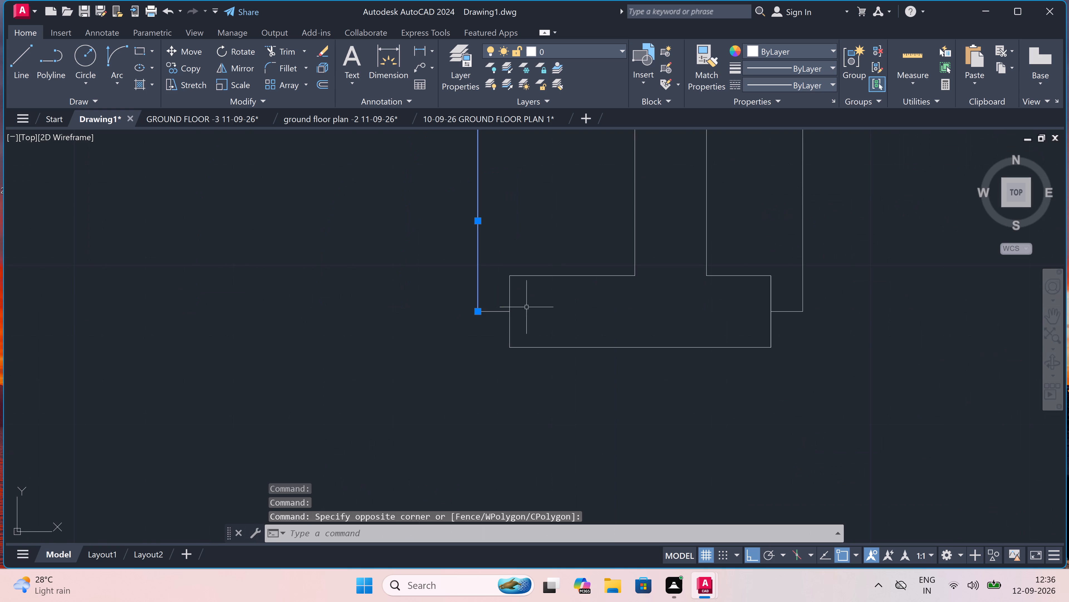
left_click(492, 311)
Add the top right apartment's bedroom door to the selection, including its leaf, swing arc and both jamb stubs.
scroll(420, 324, "down", 2)
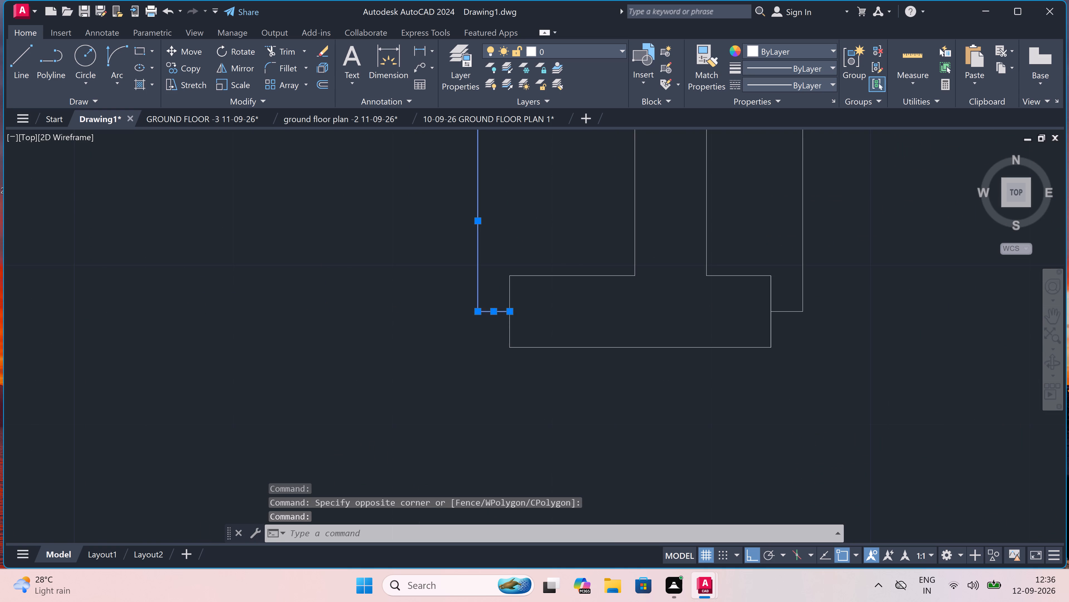
scroll(420, 324, "down", 2)
scroll(511, 312, "up", 3)
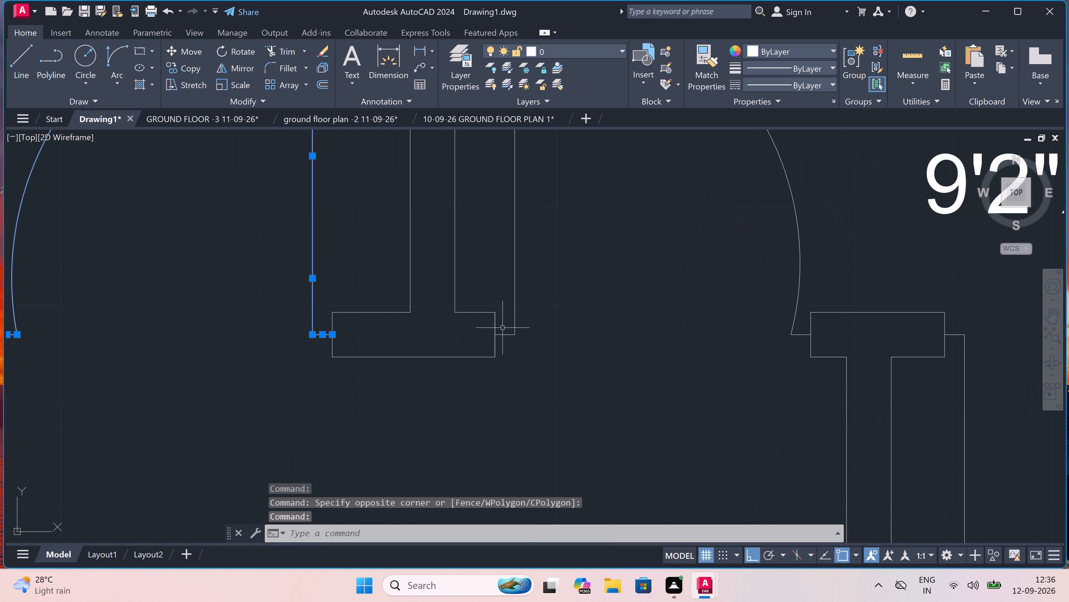
left_click(505, 332)
left_click(504, 339)
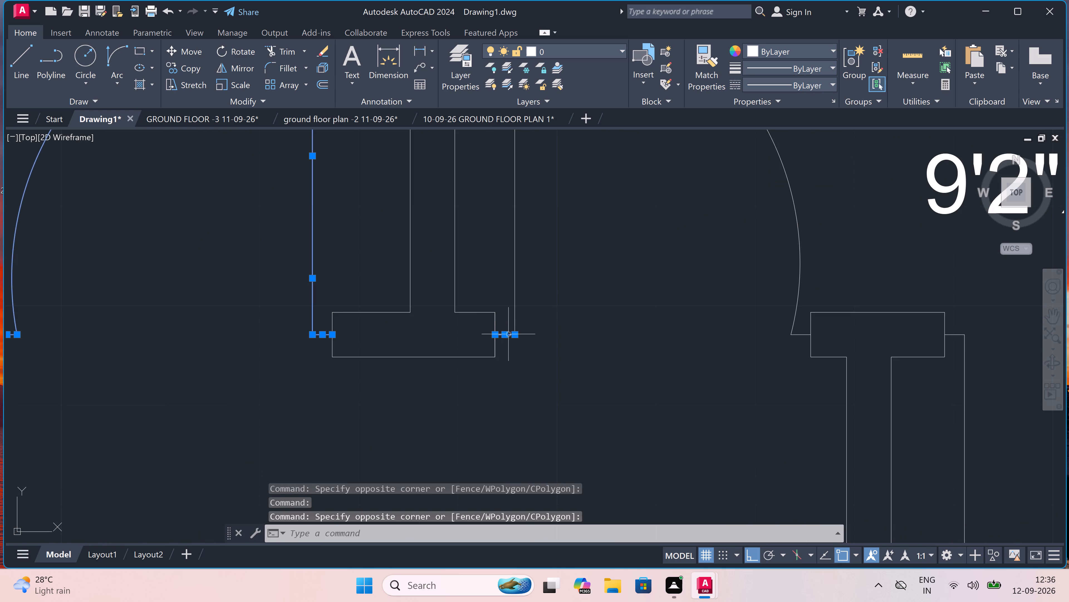
left_click(515, 240)
scroll(515, 240, "down", 3)
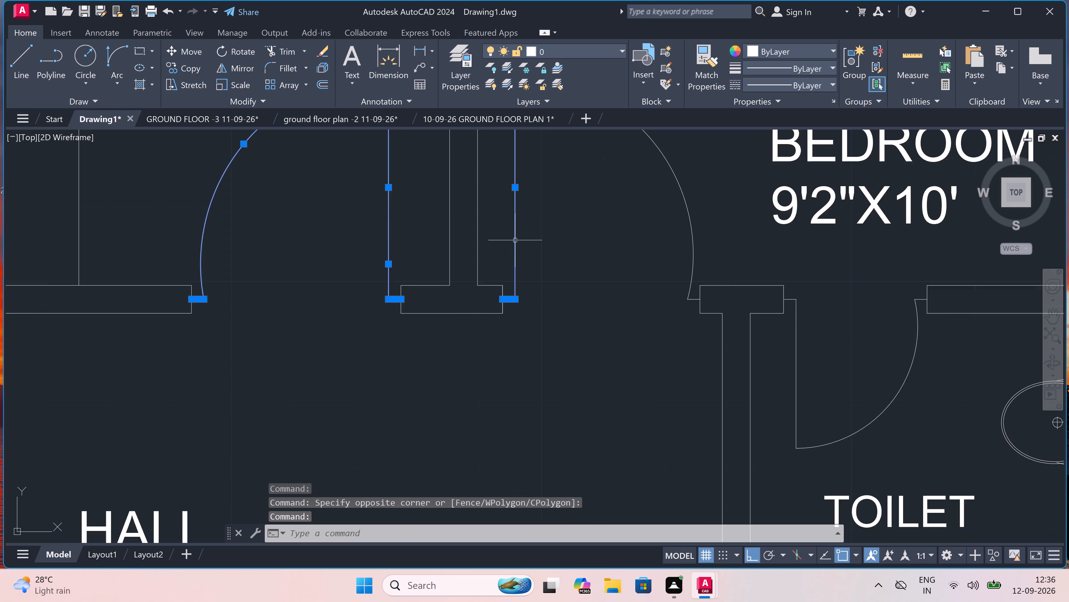
scroll(588, 225, "up", 4)
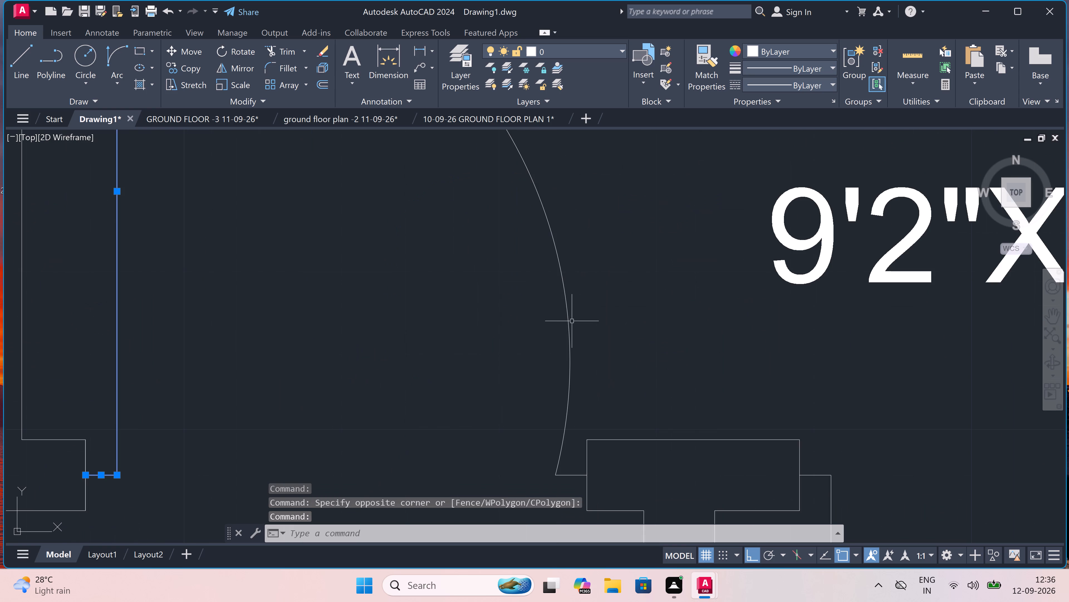
left_click(565, 365)
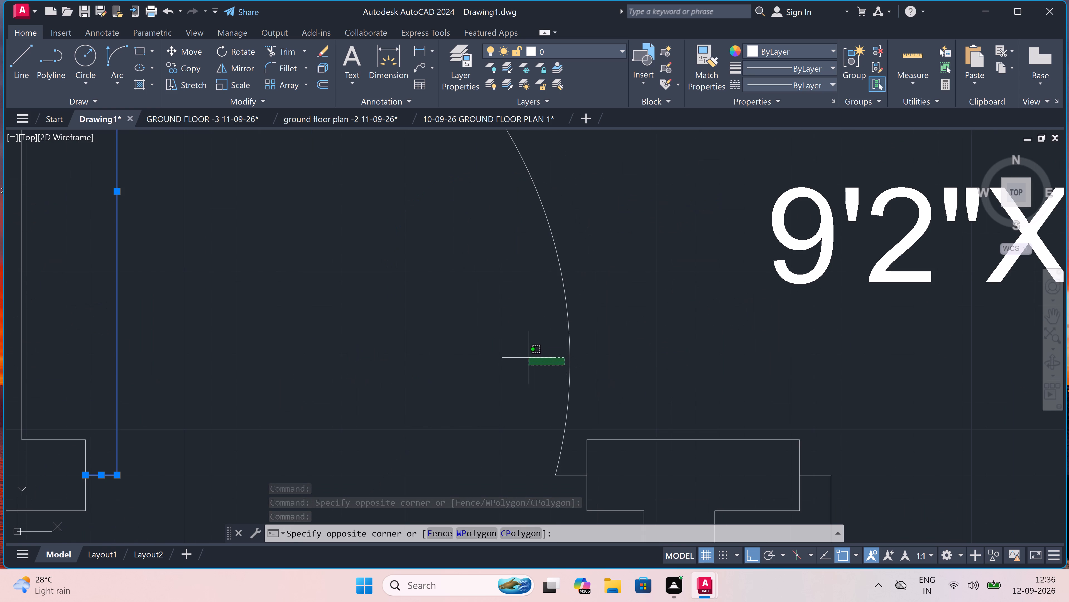
left_click(539, 239)
scroll(539, 239, "down", 4)
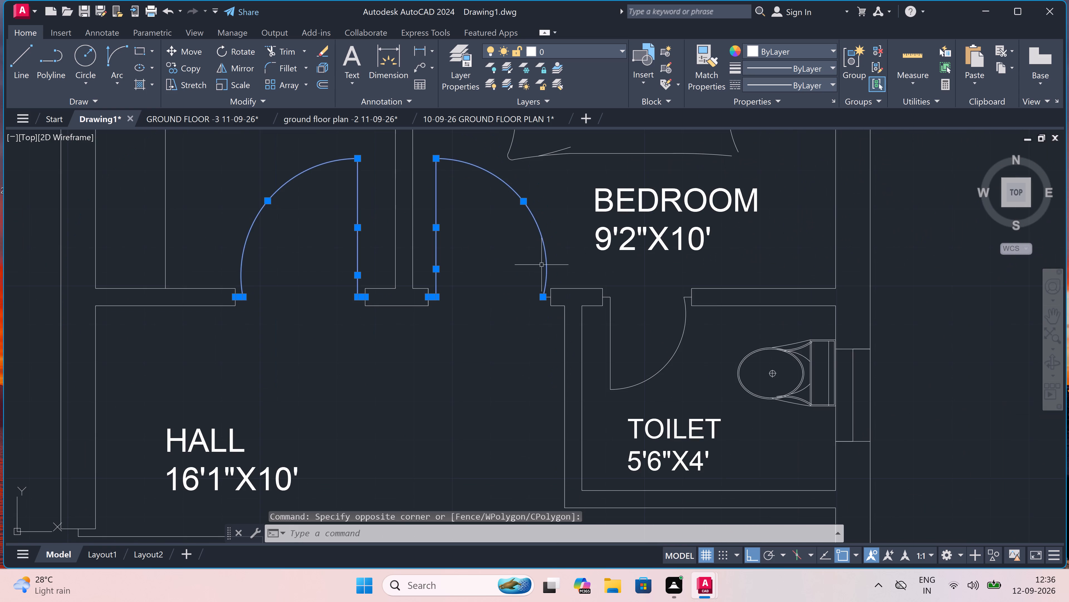
scroll(546, 297, "up", 5)
left_click_drag(545, 292, 545, 295)
left_click(531, 327)
Add the top right apartment's toilet door to the selection, including its leaf, swing arc and both jamb stubs.
scroll(435, 319, "down", 5)
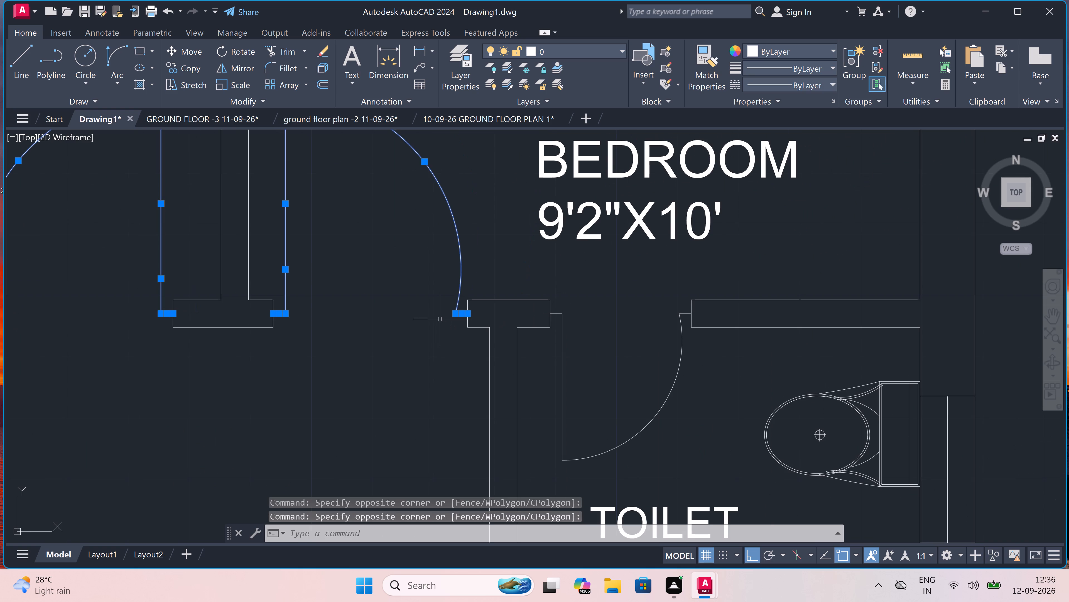
scroll(647, 320, "up", 2)
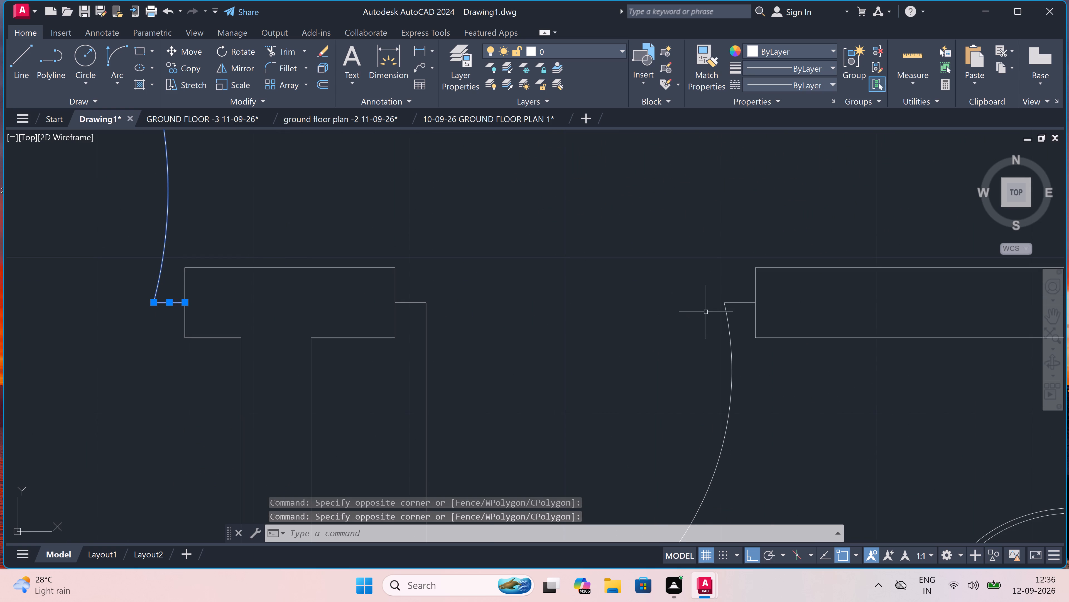
left_click_drag(739, 302, 737, 306)
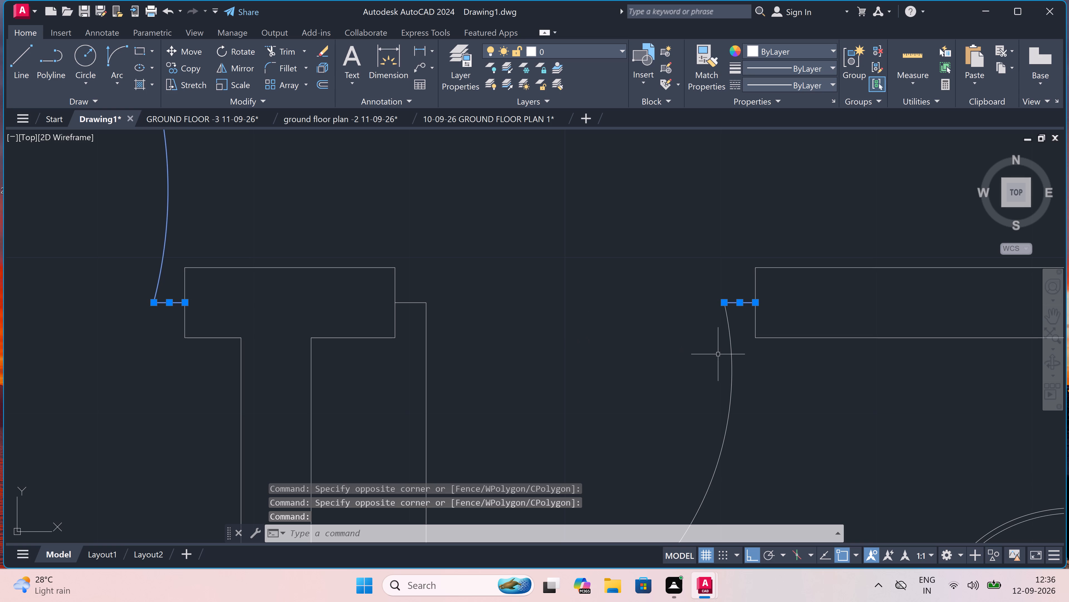
left_click_drag(740, 373, 737, 373)
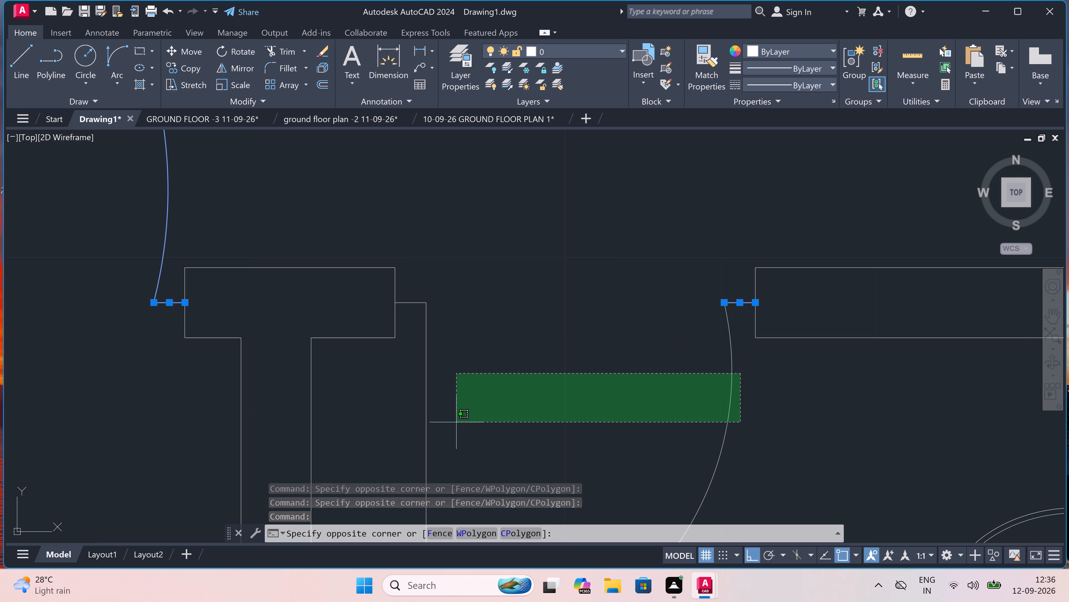
left_click(417, 429)
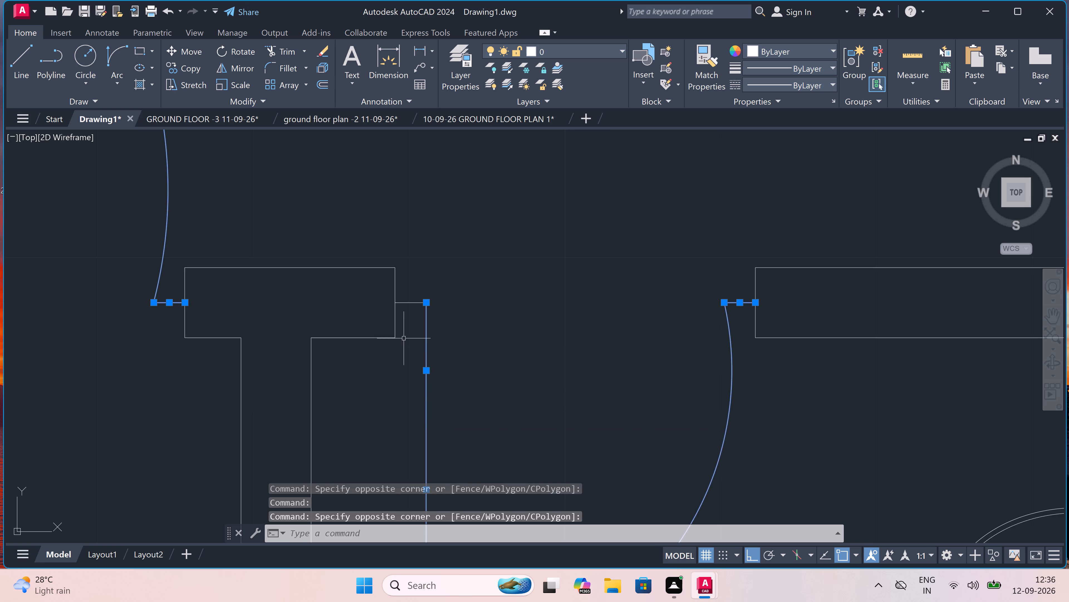
left_click(411, 304)
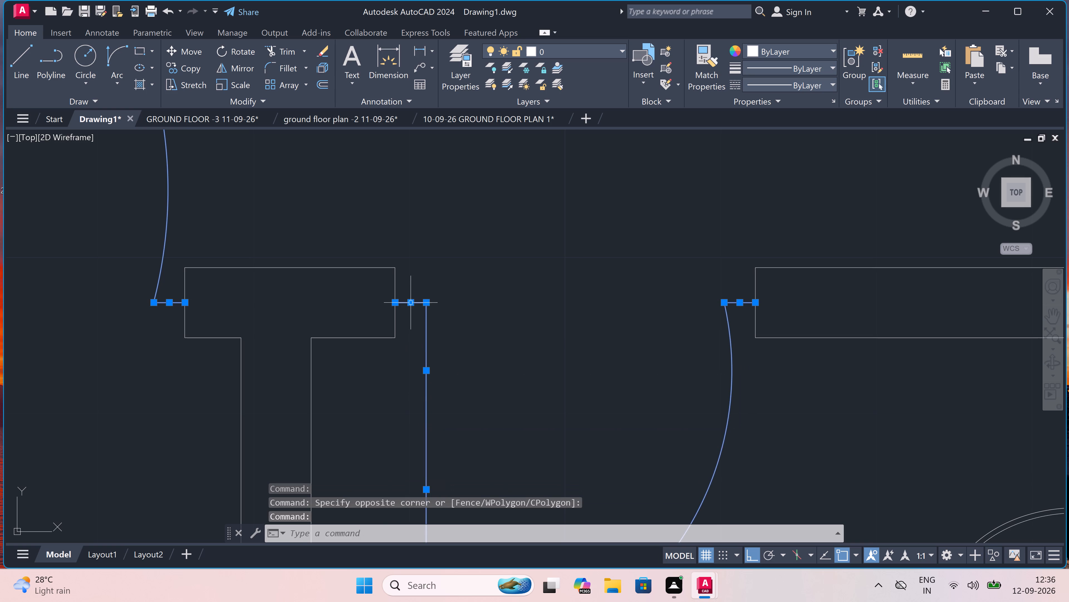
Add the TOILET 5'6"X4' label, the WC fixture and the HALL 16'1"X10' label to the selection.
scroll(429, 269, "down", 4)
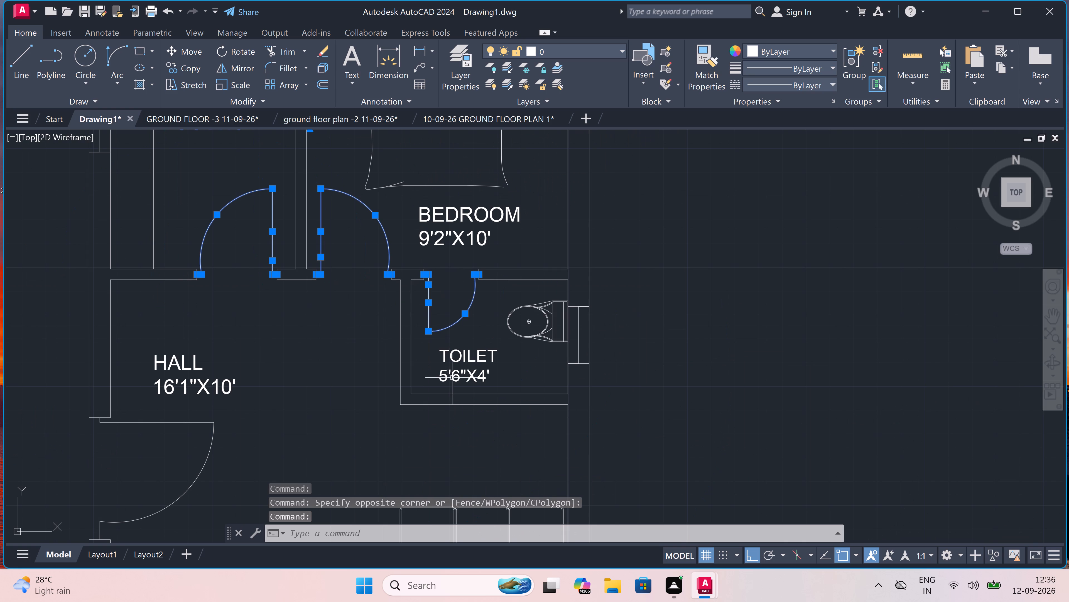
left_click(455, 369)
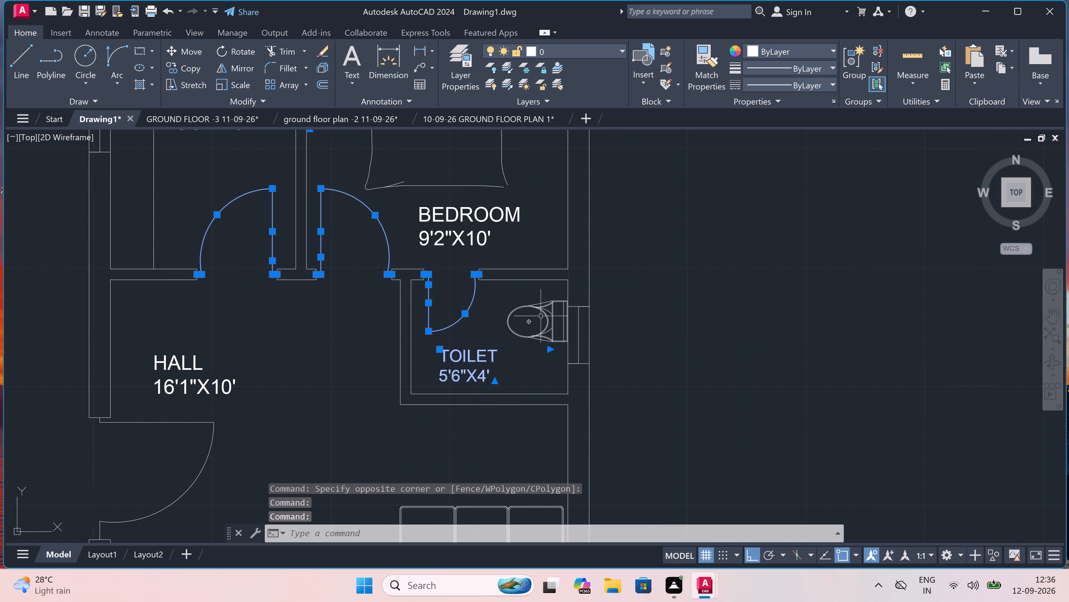
left_click_drag(554, 304, 546, 312)
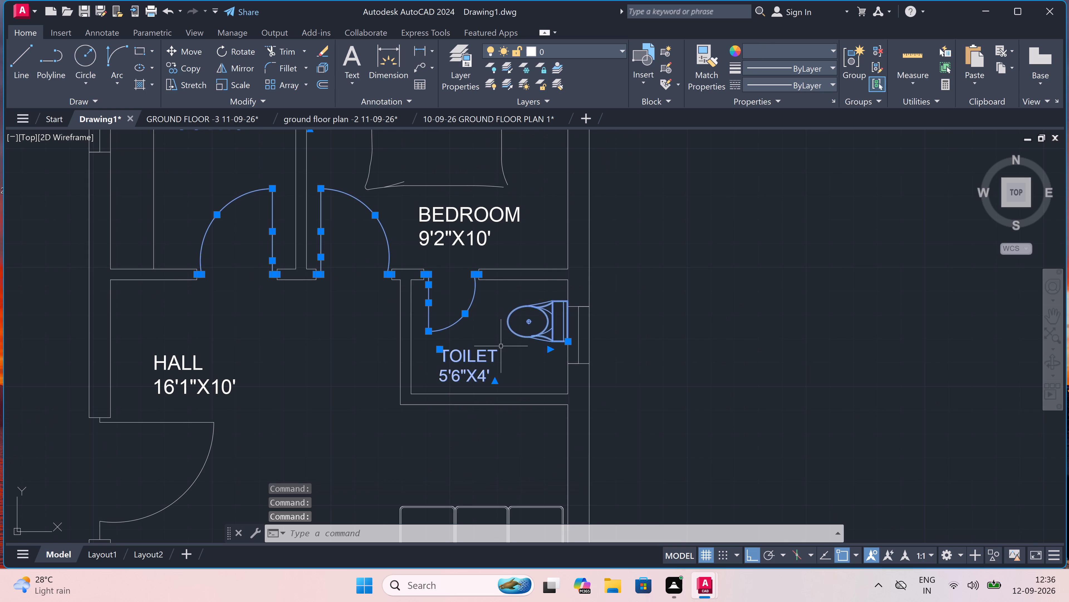
left_click(170, 366)
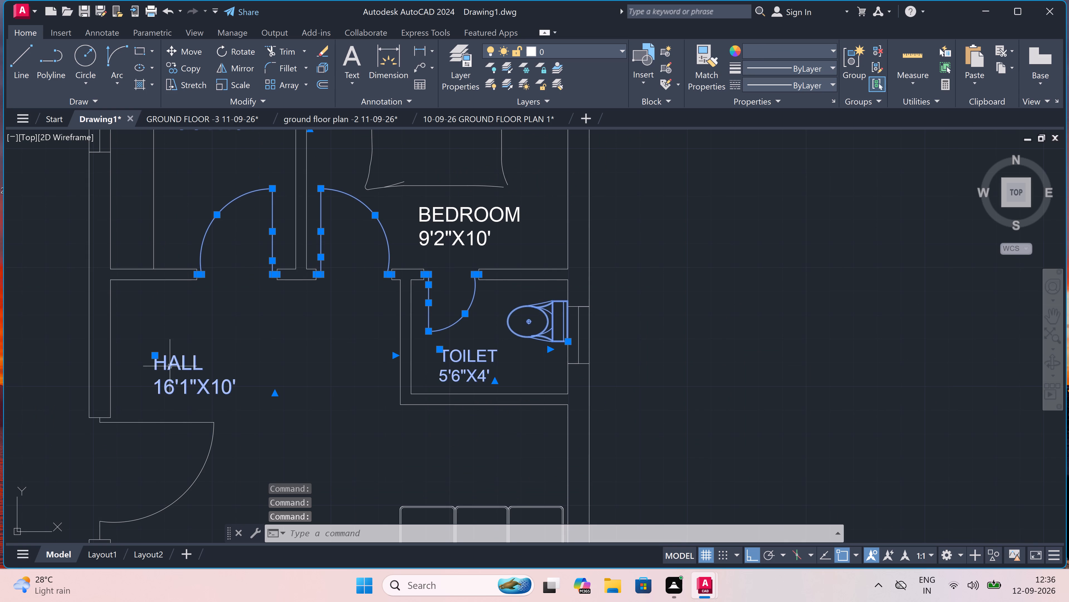
Add the top right apartment's entrance door to the selection, including its leaf, swing arc and both jamb stubs.
scroll(178, 420, "down", 4)
scroll(157, 444, "up", 4)
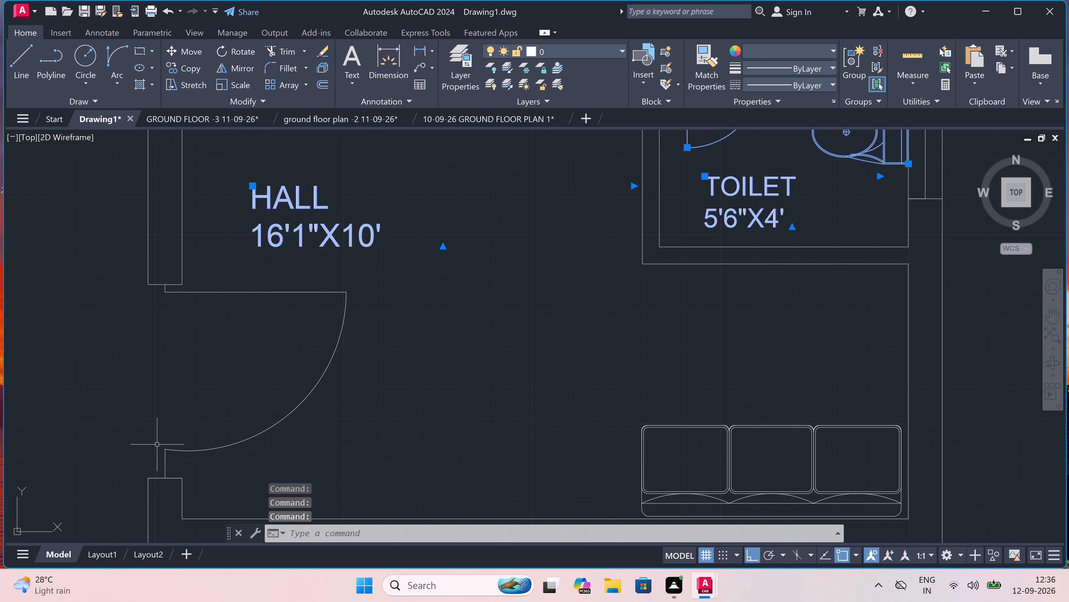
left_click(165, 454)
left_click_drag(365, 390, 333, 407)
left_click(146, 422)
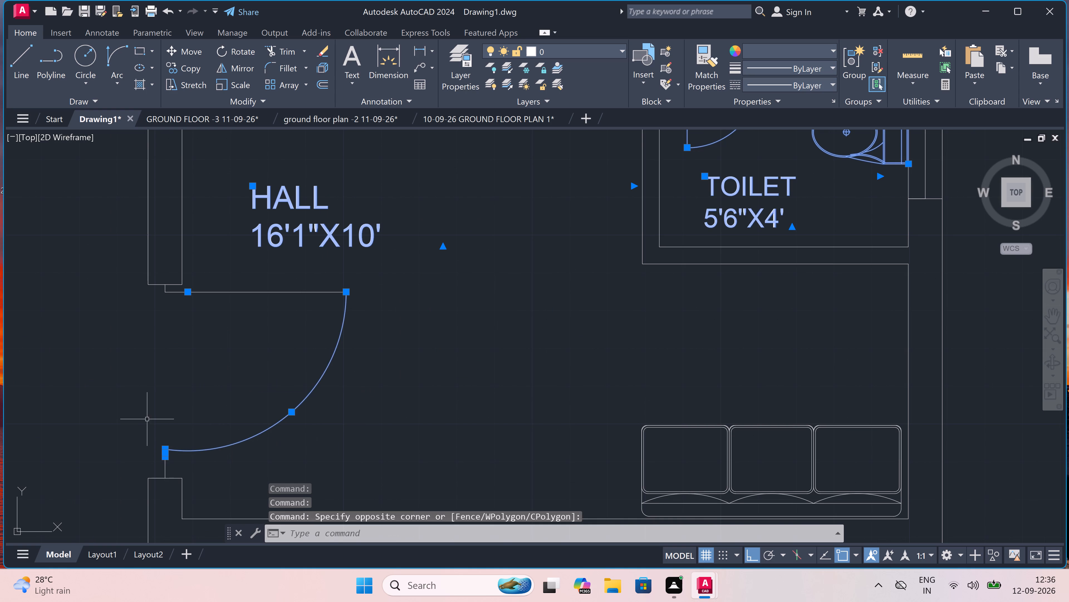
left_click_drag(271, 283, 261, 302)
left_click(206, 341)
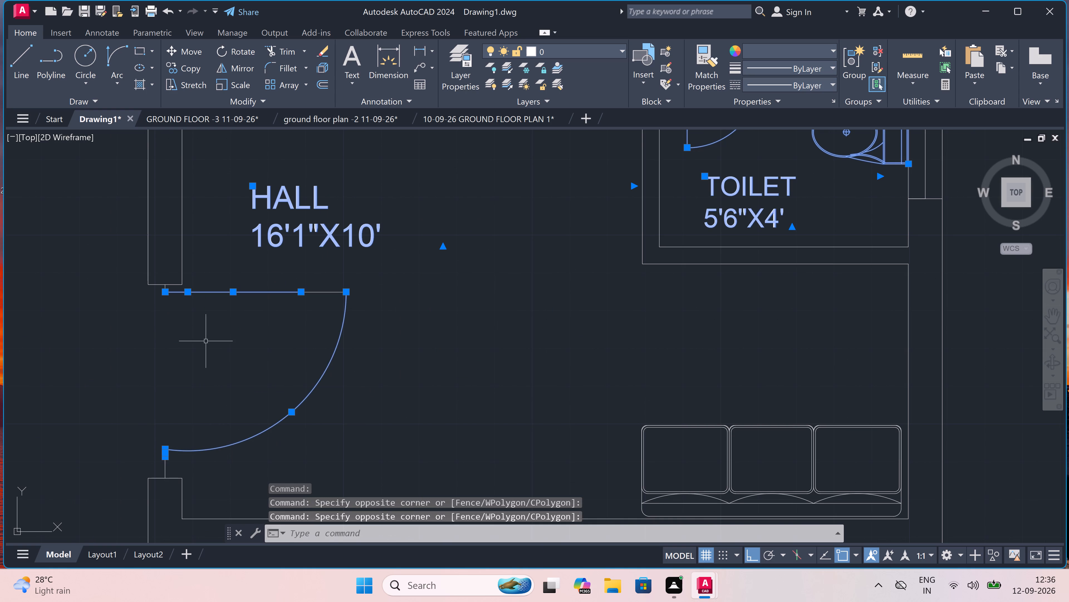
scroll(125, 286, "up", 4)
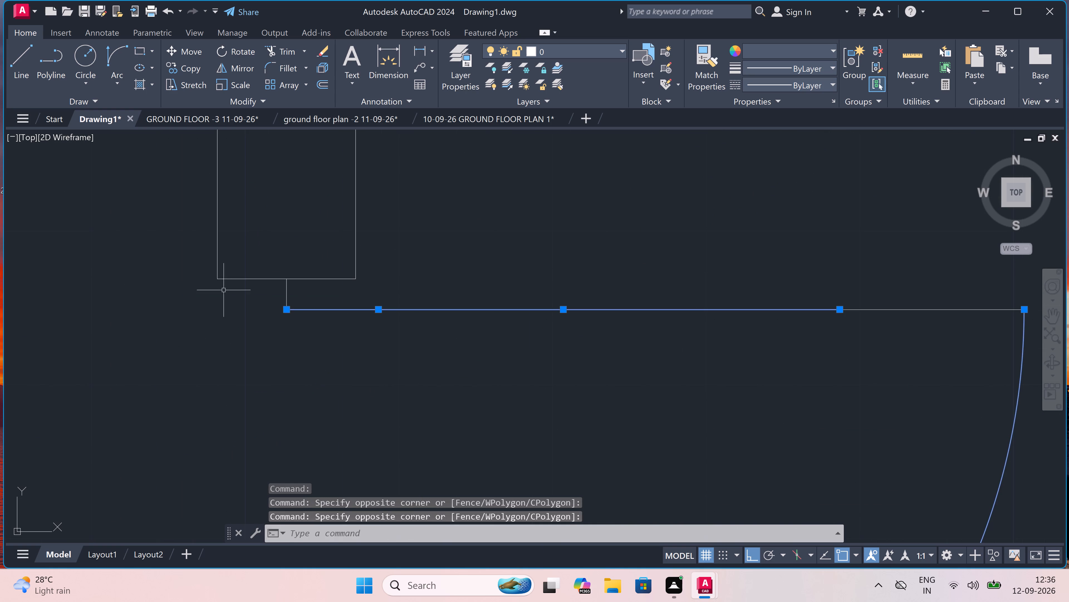
scroll(265, 285, "up", 3)
left_click_drag(389, 288, 377, 295)
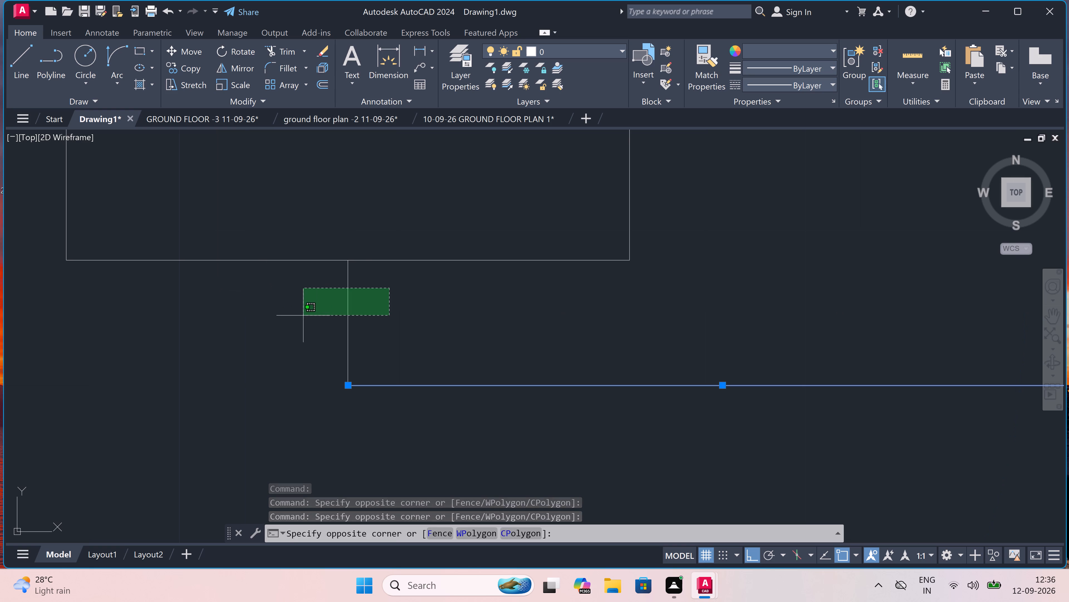
left_click(199, 354)
scroll(199, 355, "down", 12)
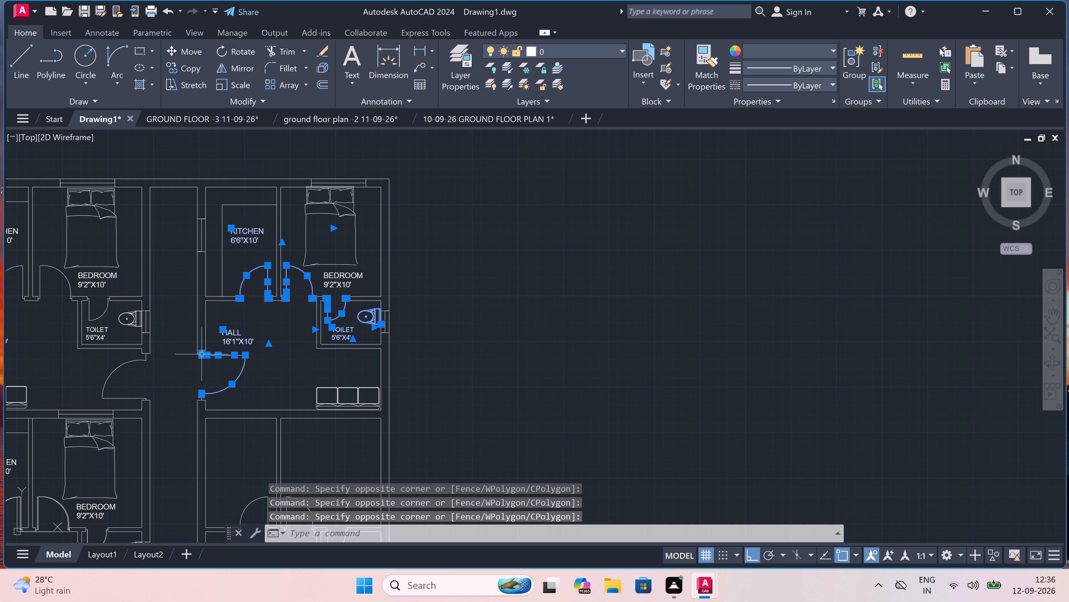
scroll(195, 382, "up", 3)
scroll(212, 456, "up", 4)
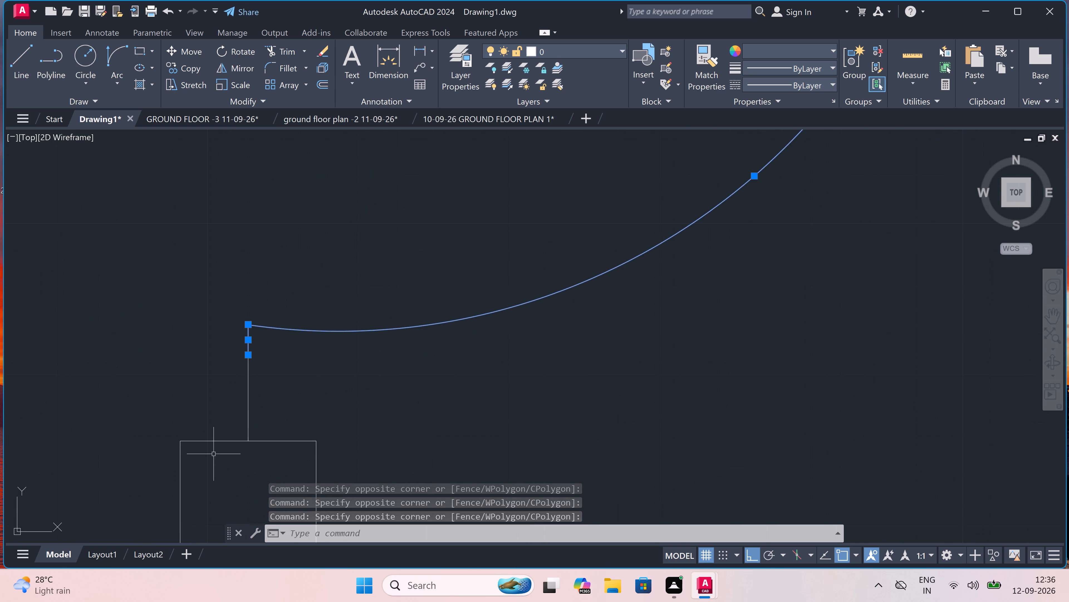
left_click(275, 402)
left_click(182, 417)
Add the whole three-seat sofa in the top right apartment's hall to the selection.
scroll(181, 386, "down", 2)
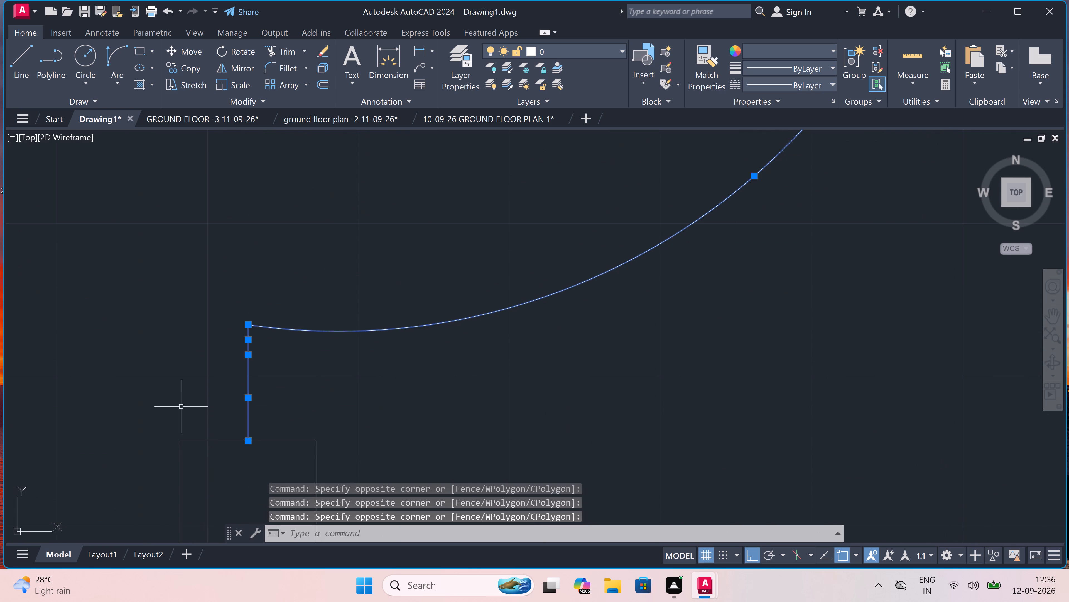
scroll(181, 386, "down", 5)
scroll(465, 422, "up", 4)
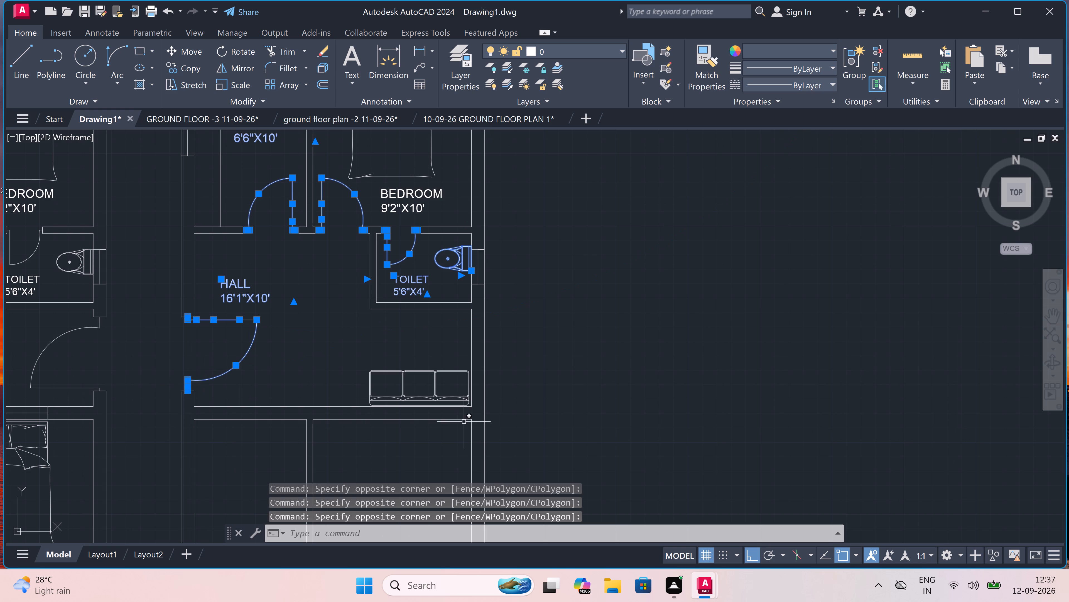
scroll(492, 357, "down", 2)
scroll(497, 302, "up", 1)
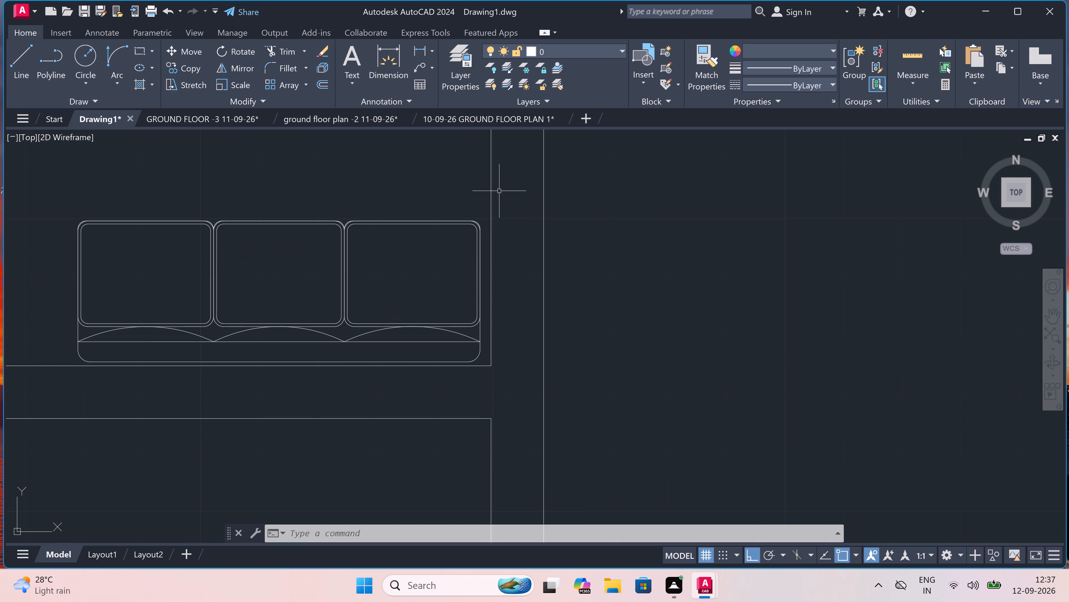
left_click(486, 207)
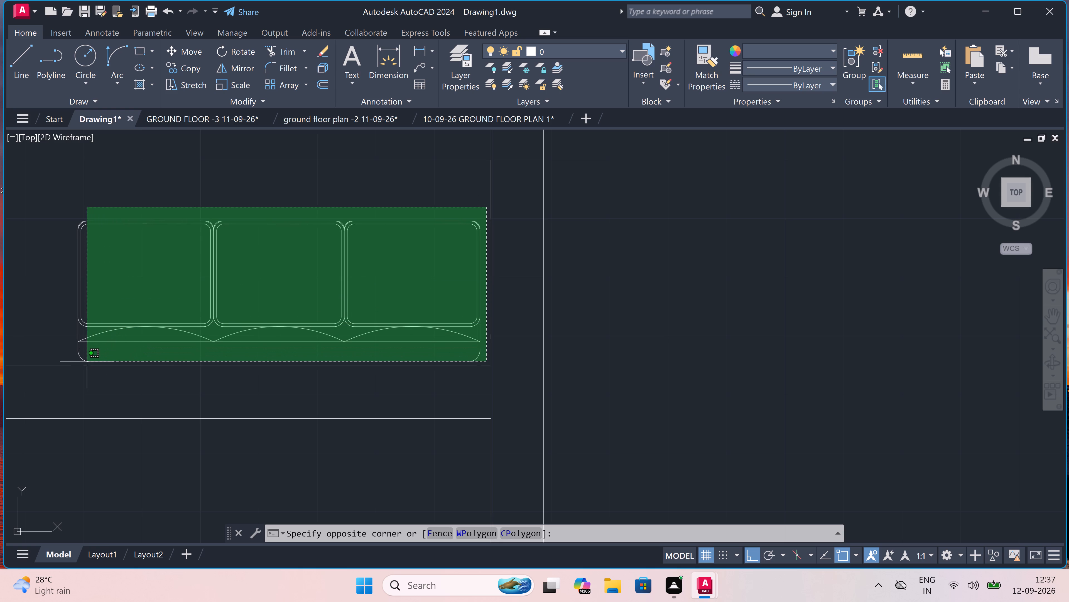
double_click(65, 363)
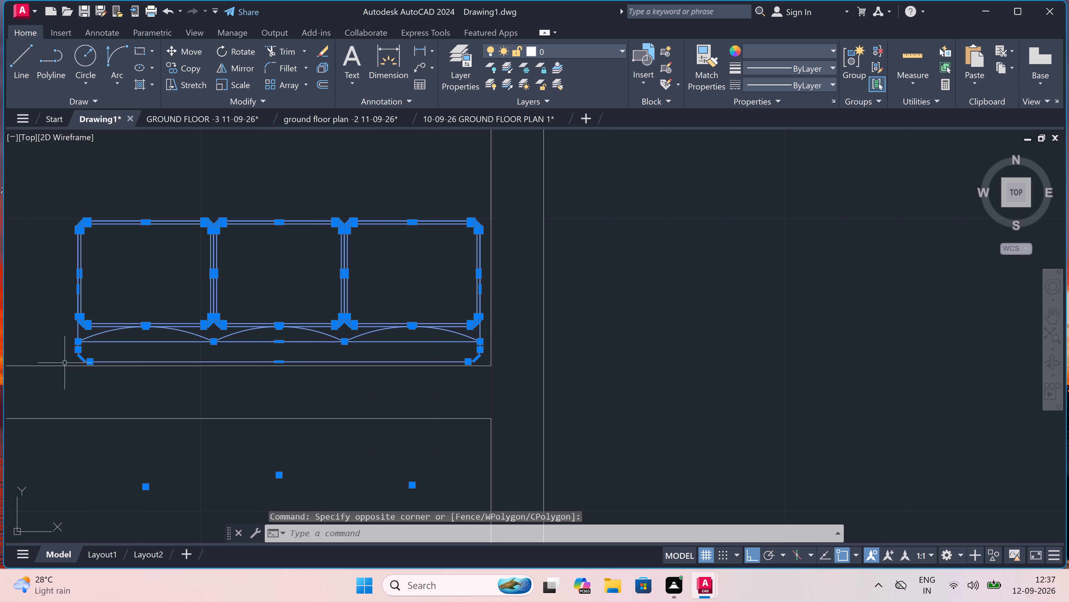
Add the top right apartment's kitchen counter outline to the selection.
scroll(202, 318, "down", 7)
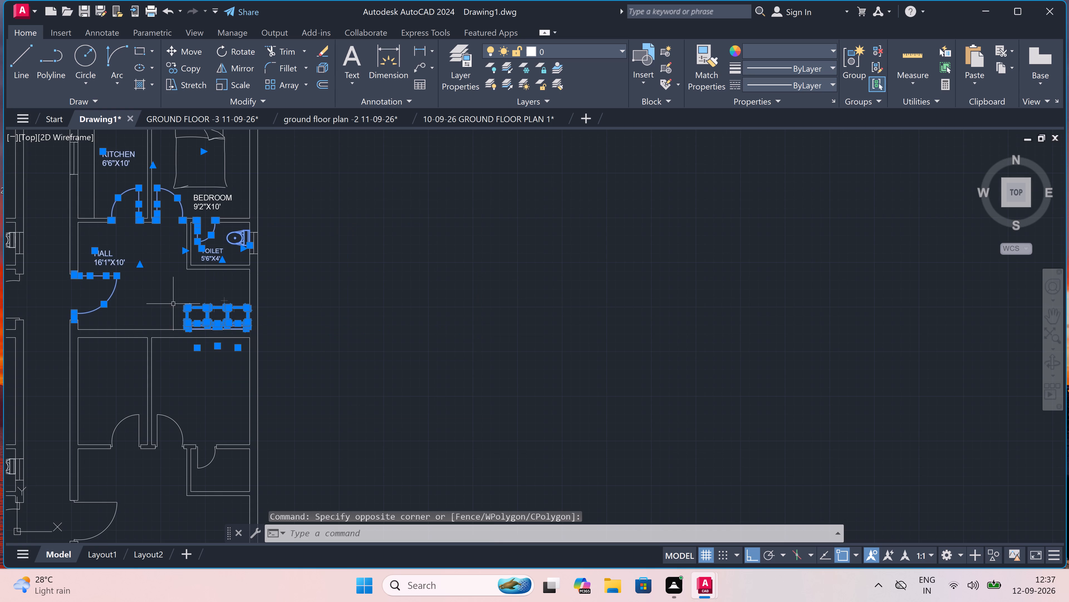
scroll(146, 250, "down", 3)
scroll(110, 199, "up", 5)
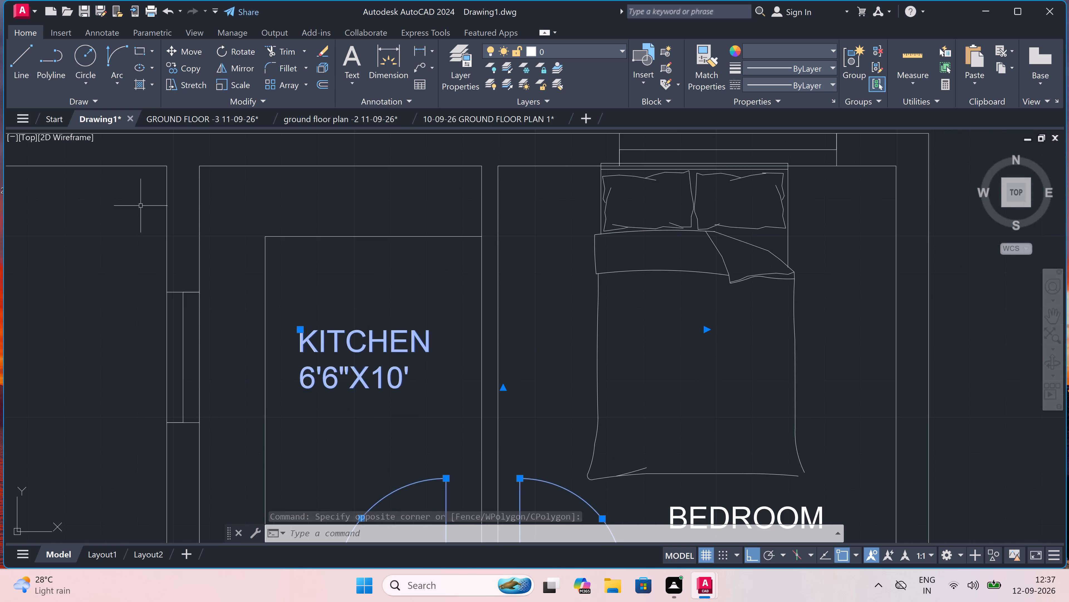
left_click_drag(357, 206, 350, 217)
left_click(243, 308)
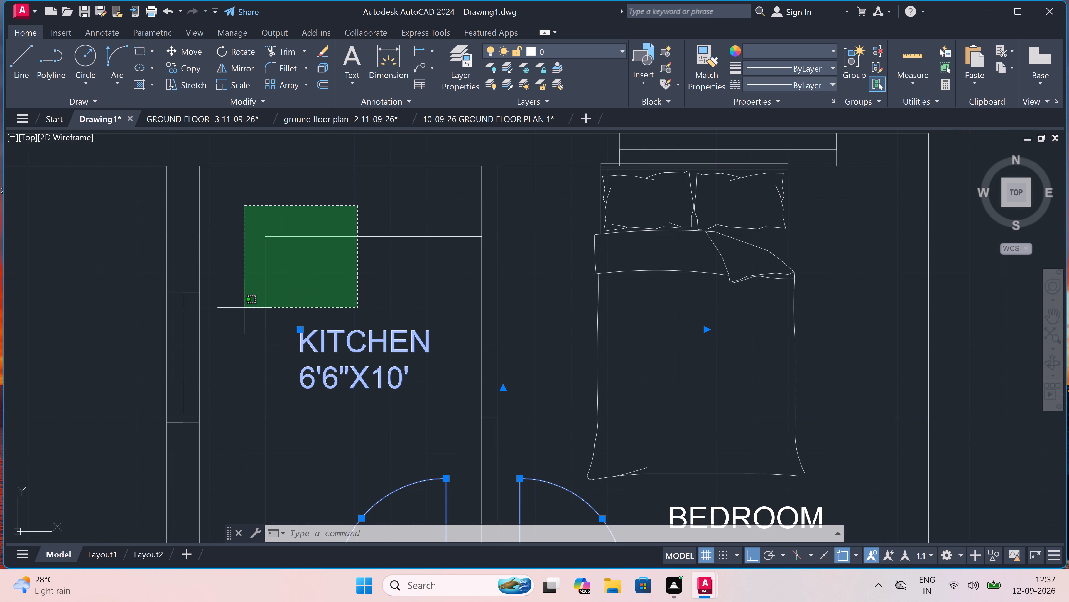
Add the top right apartment's bed to the selection, including its headboard lines and the inner wall line crossing the headboard.
scroll(330, 283, "down", 3)
scroll(436, 258, "up", 2)
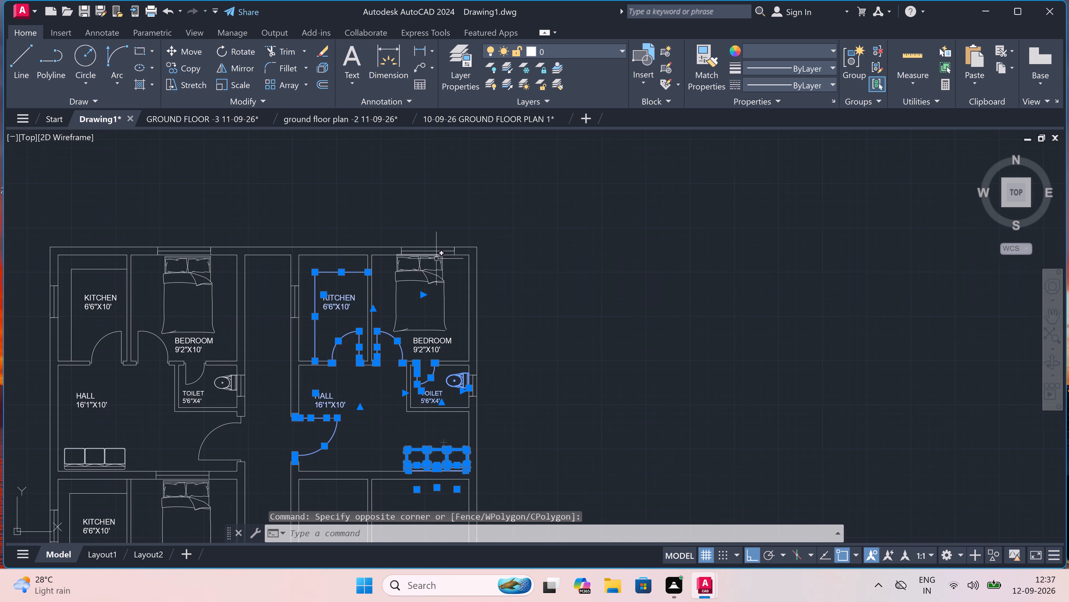
scroll(443, 248, "up", 3)
scroll(452, 256, "down", 2)
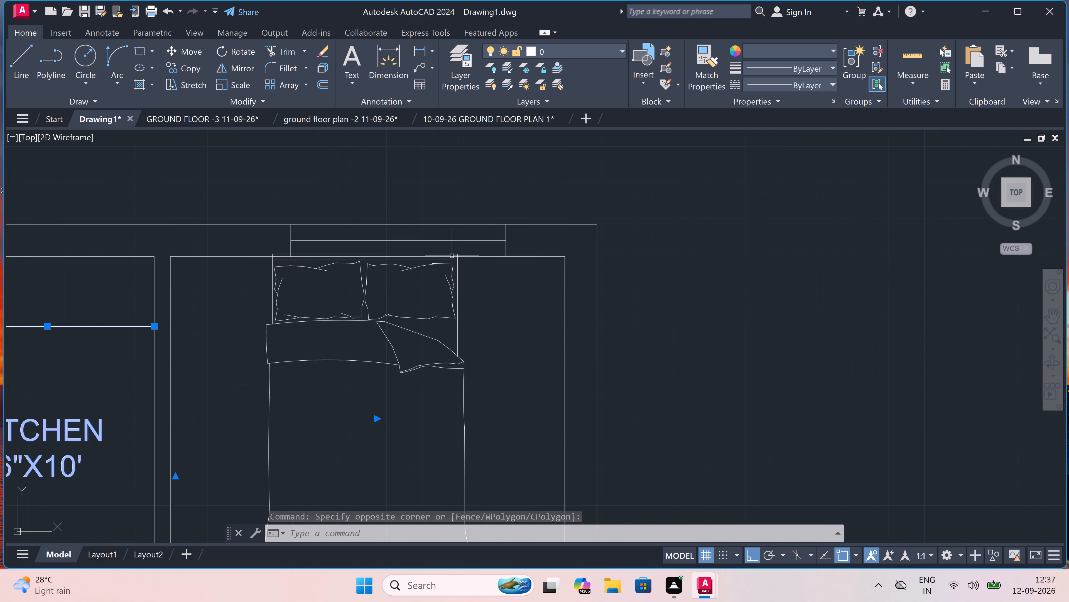
scroll(454, 245, "up", 4)
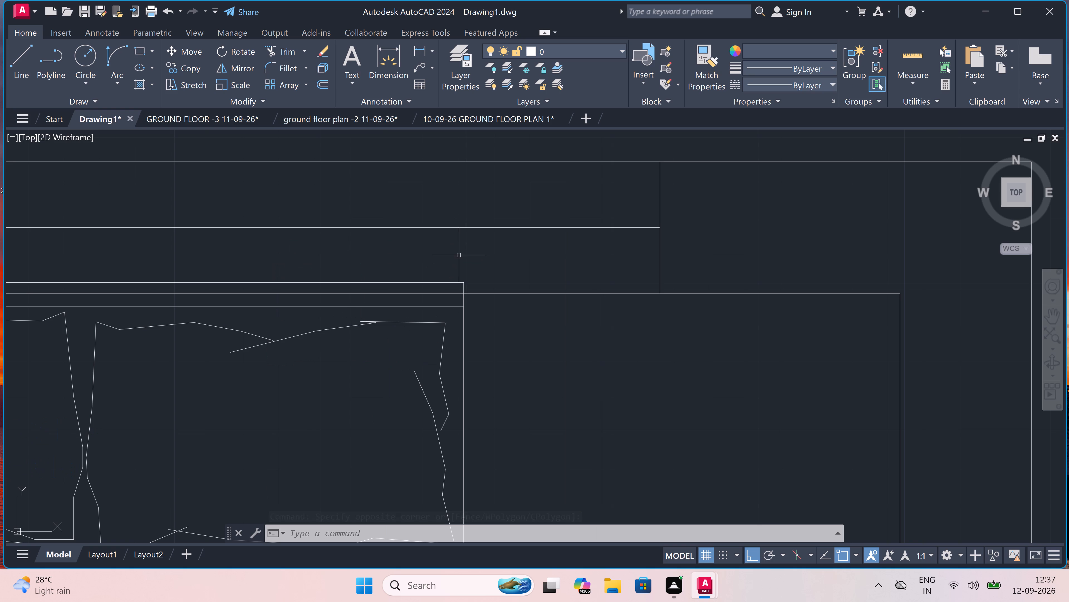
left_click(451, 281)
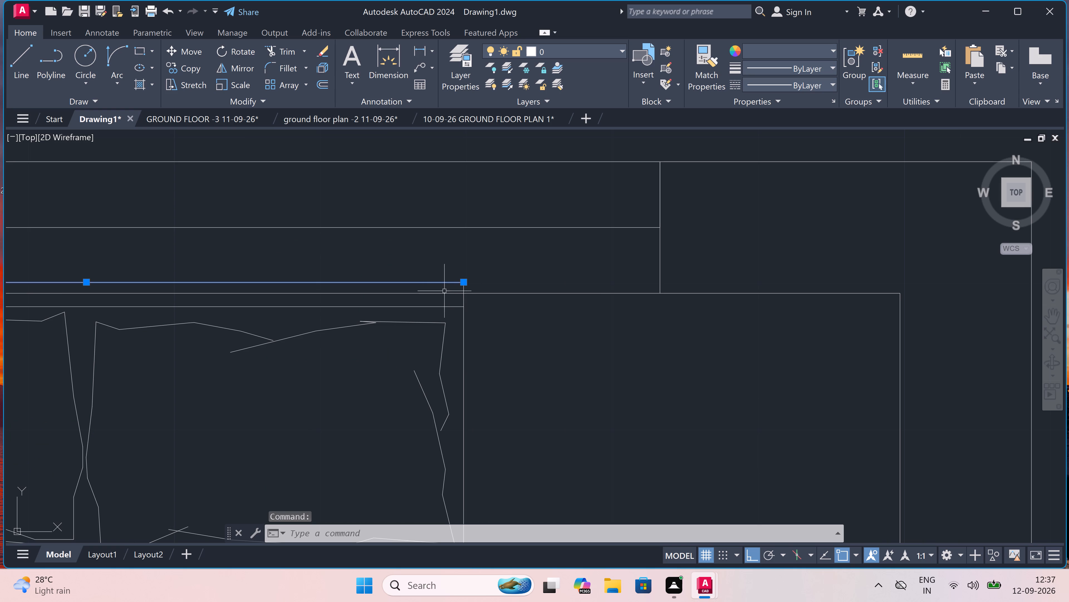
double_click(442, 294)
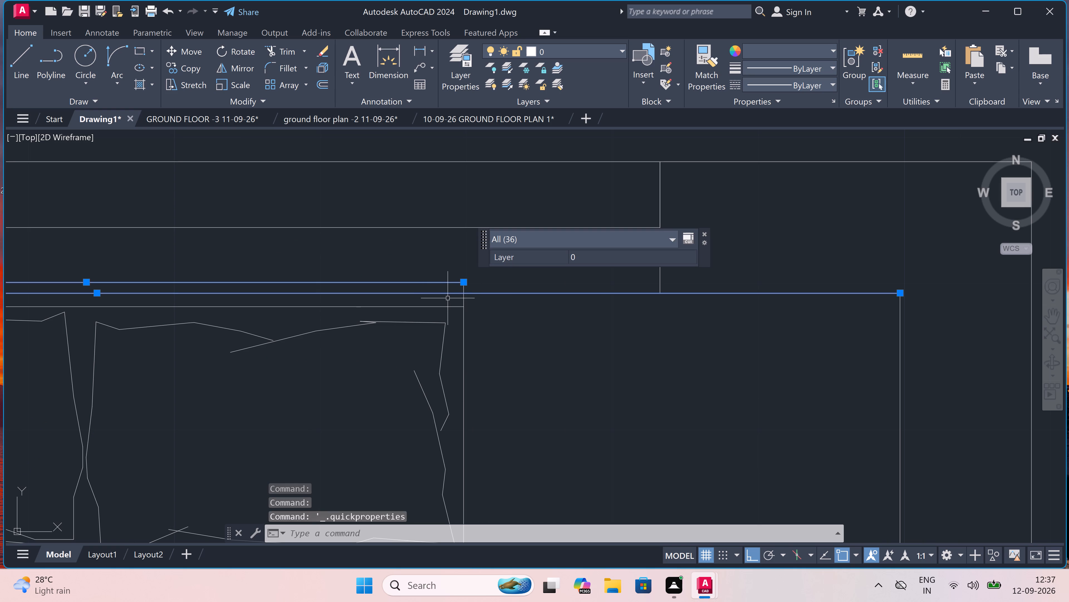
double_click(463, 307)
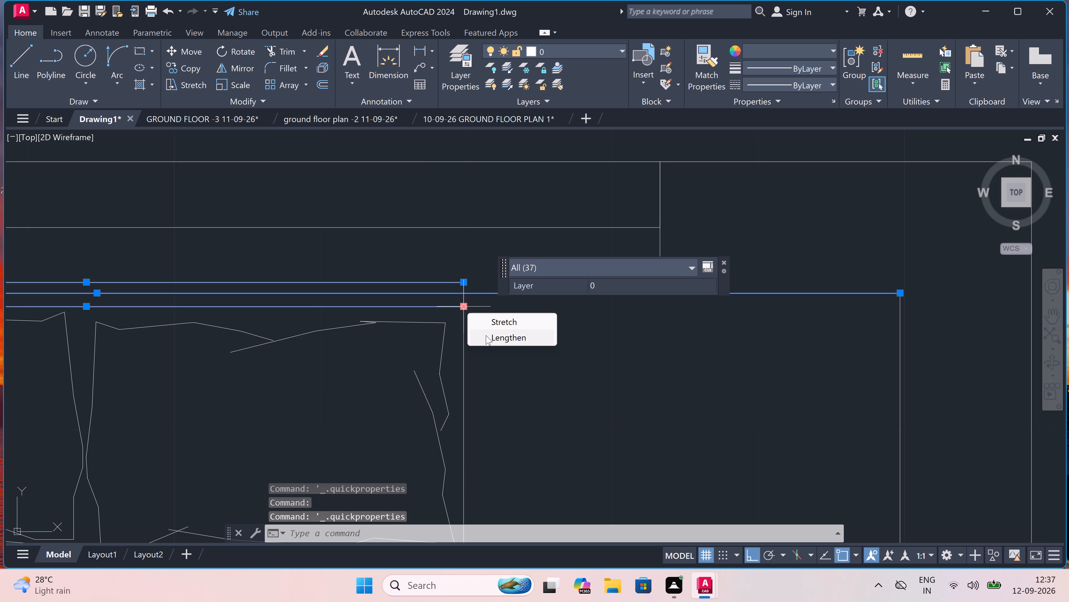
left_click_drag(496, 318, 442, 363)
scroll(364, 418, "down", 4)
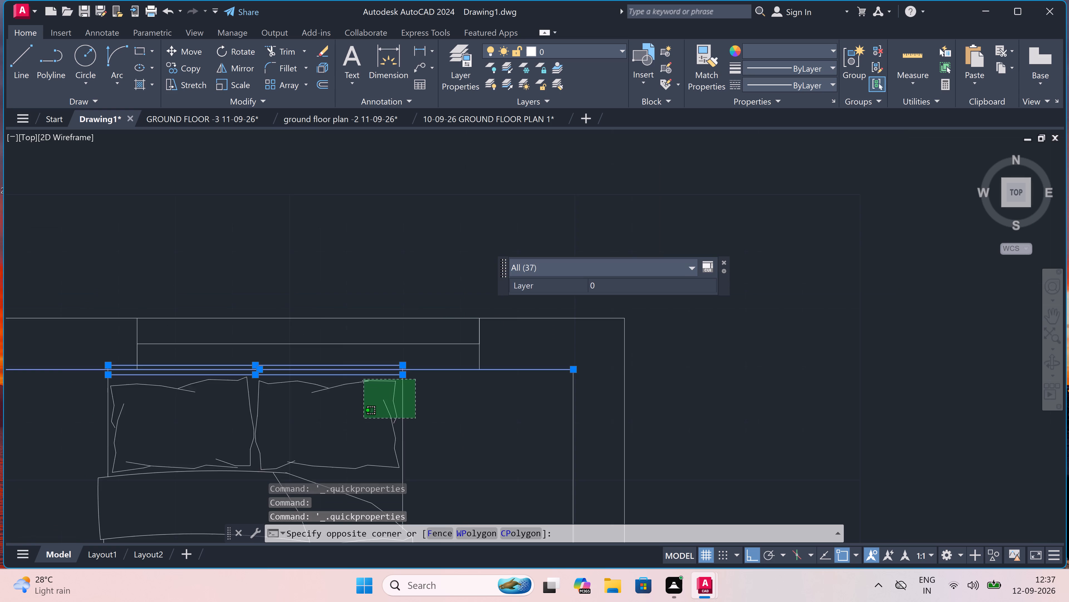
scroll(364, 418, "down", 2)
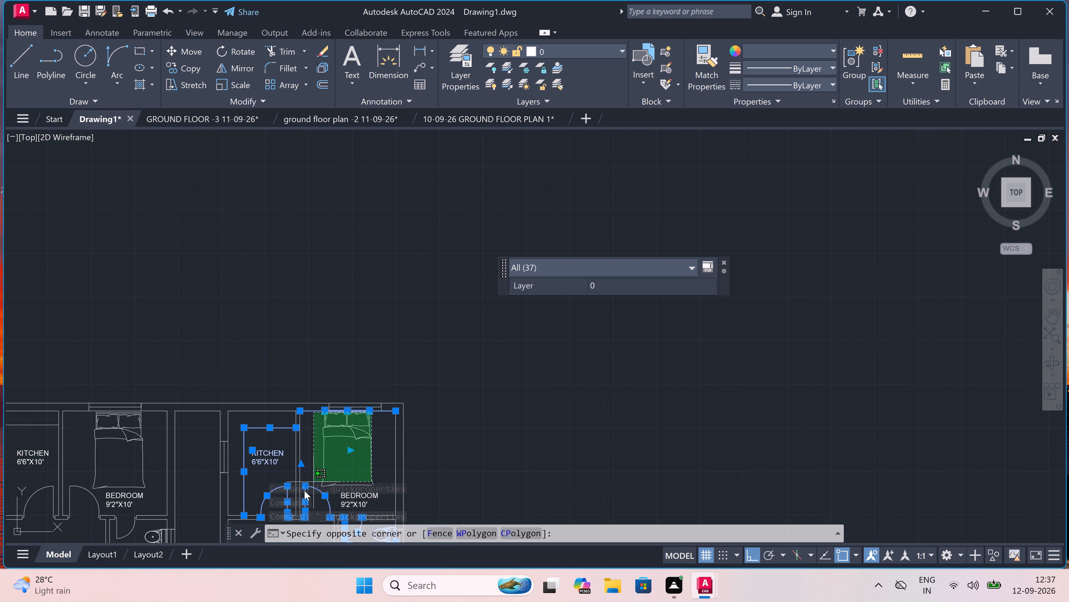
left_click(318, 487)
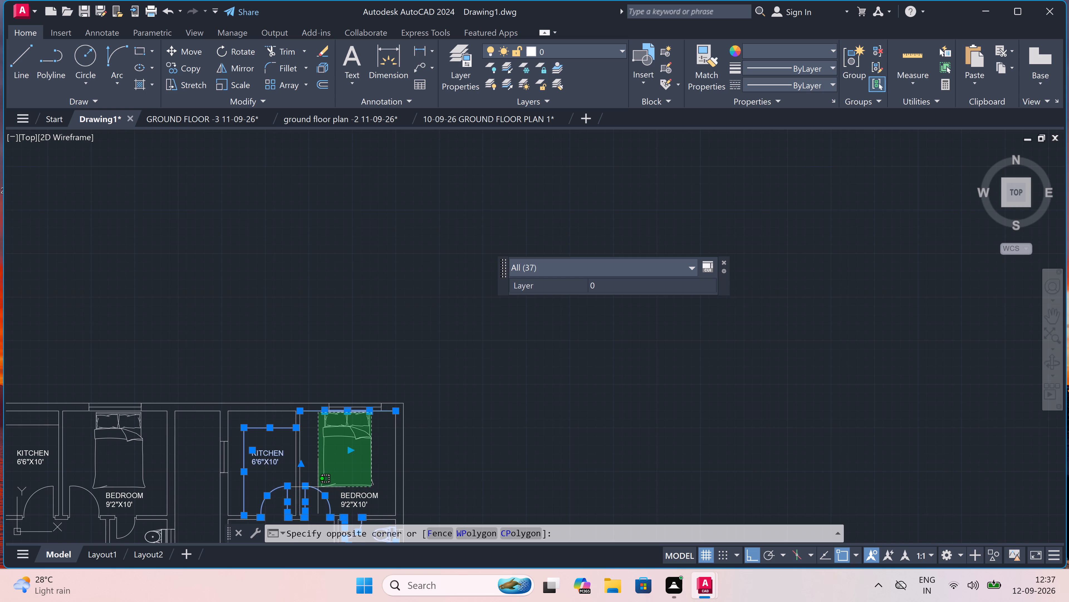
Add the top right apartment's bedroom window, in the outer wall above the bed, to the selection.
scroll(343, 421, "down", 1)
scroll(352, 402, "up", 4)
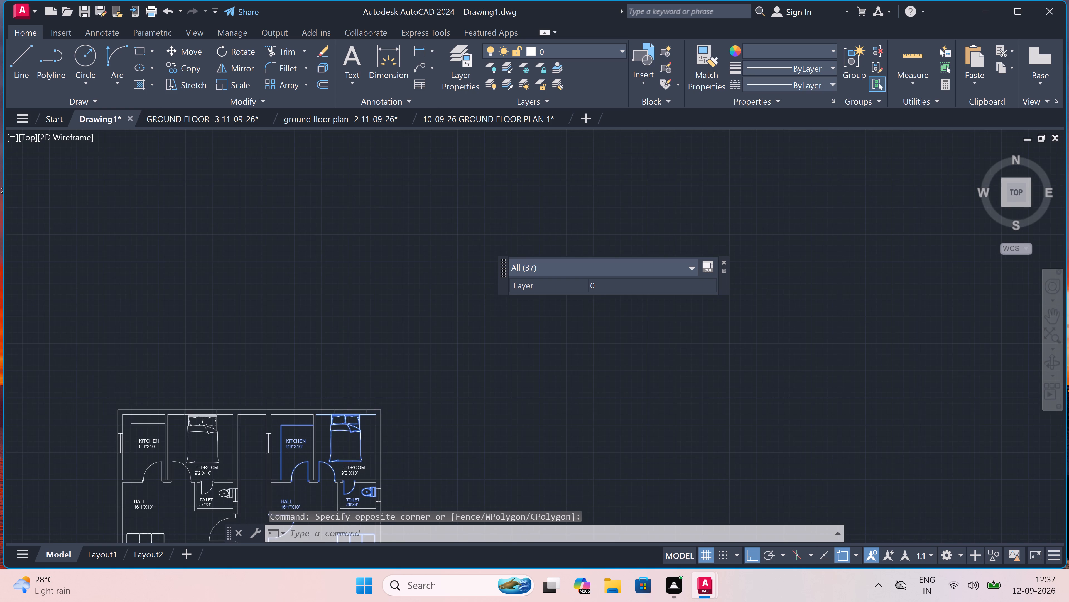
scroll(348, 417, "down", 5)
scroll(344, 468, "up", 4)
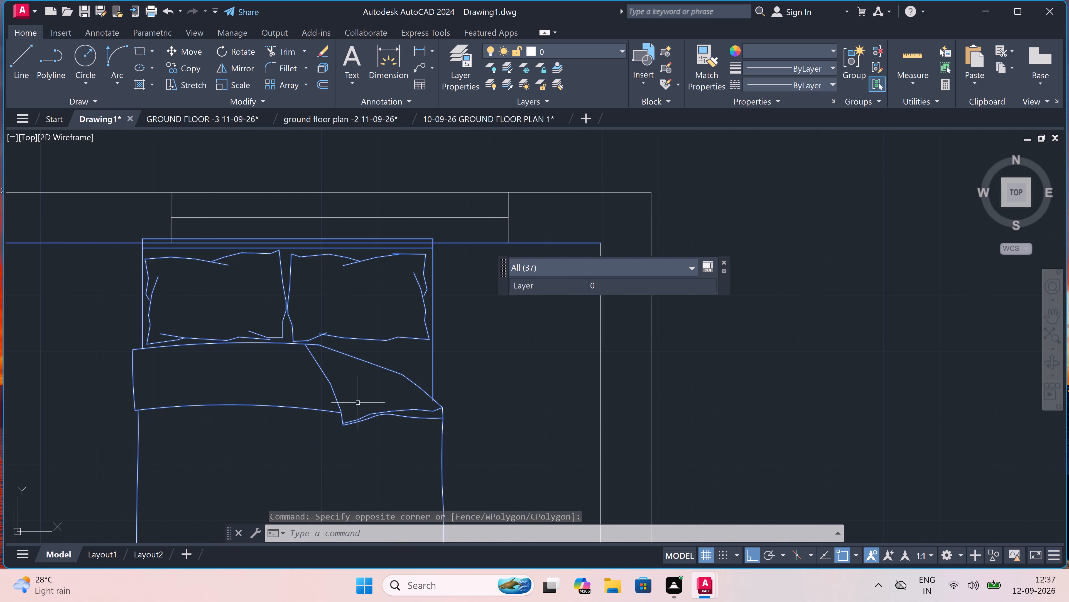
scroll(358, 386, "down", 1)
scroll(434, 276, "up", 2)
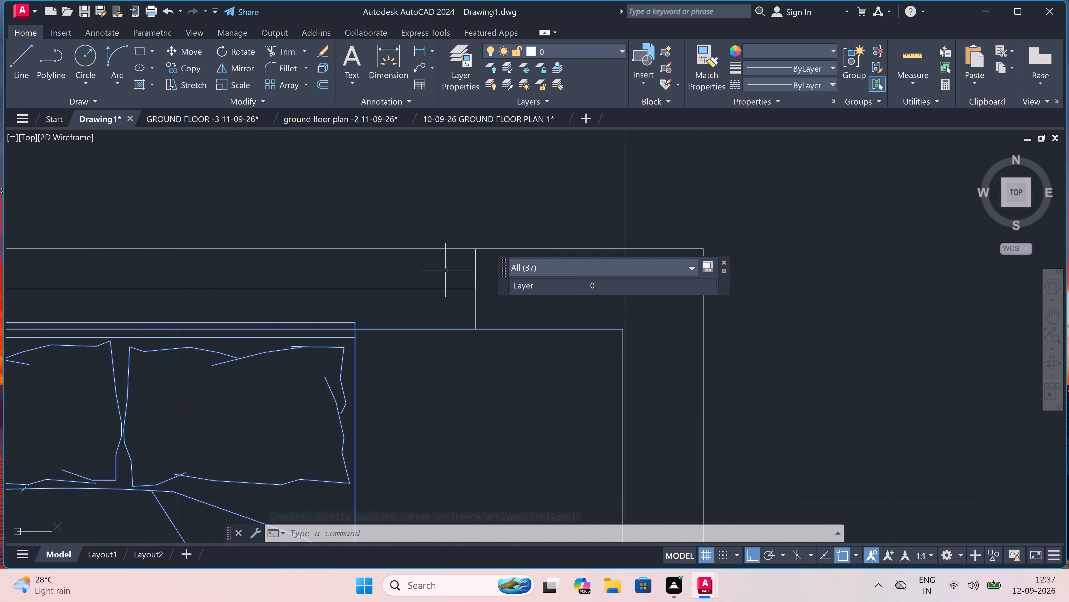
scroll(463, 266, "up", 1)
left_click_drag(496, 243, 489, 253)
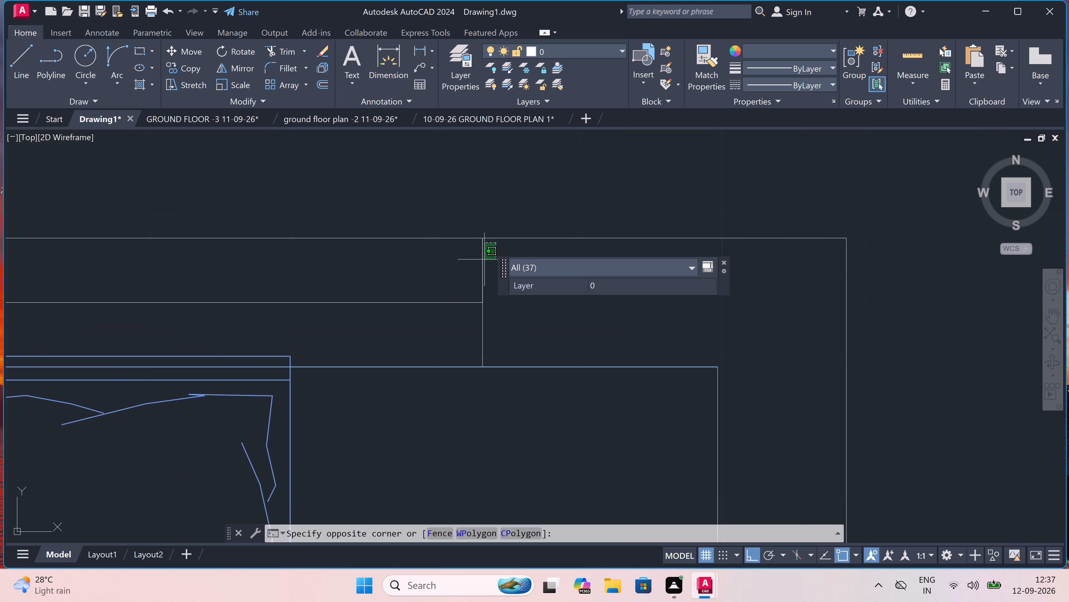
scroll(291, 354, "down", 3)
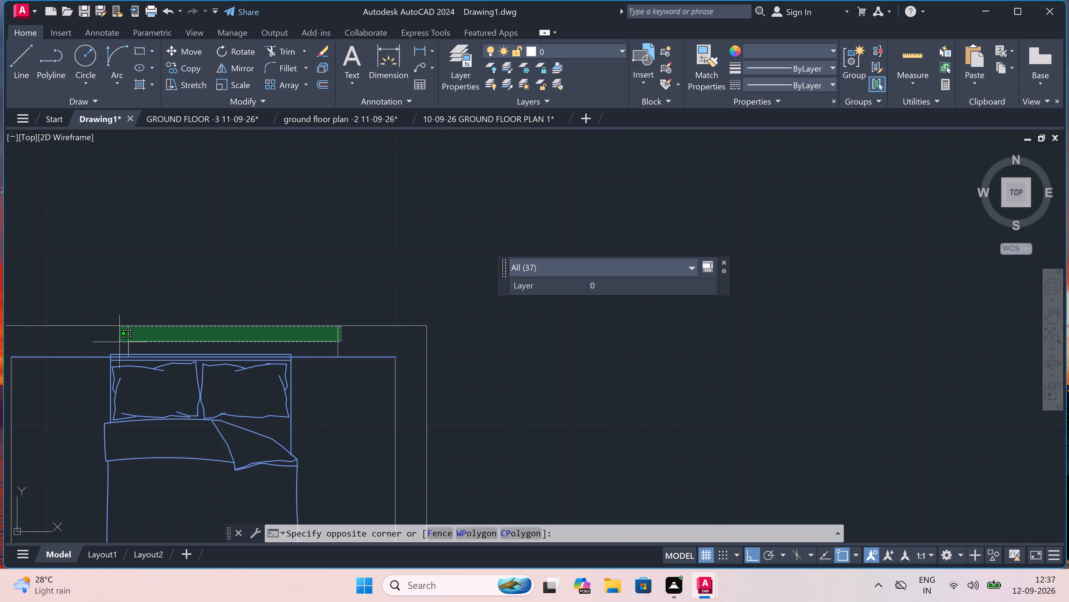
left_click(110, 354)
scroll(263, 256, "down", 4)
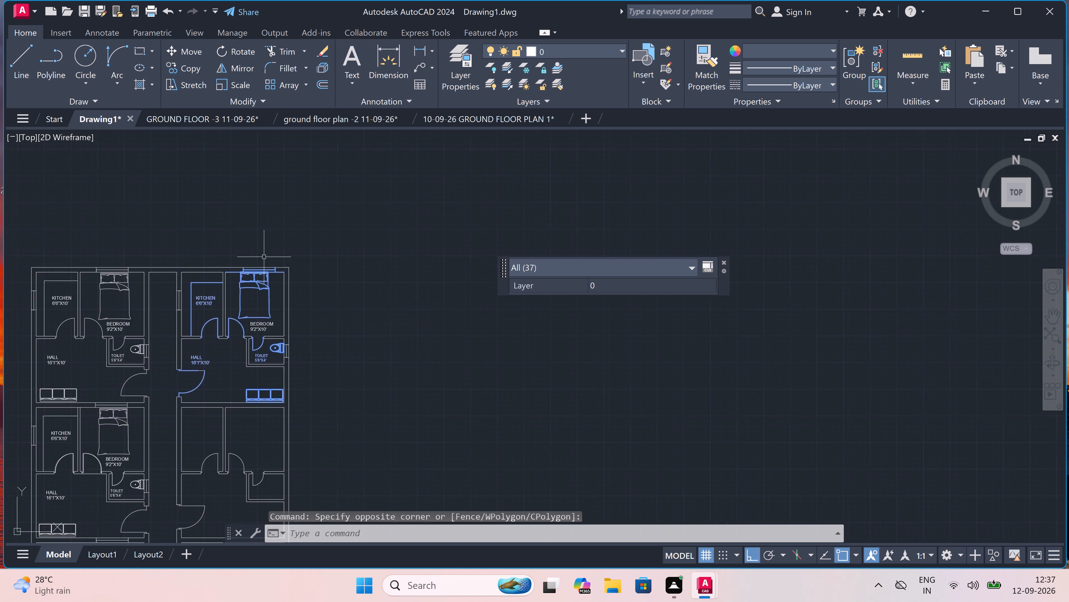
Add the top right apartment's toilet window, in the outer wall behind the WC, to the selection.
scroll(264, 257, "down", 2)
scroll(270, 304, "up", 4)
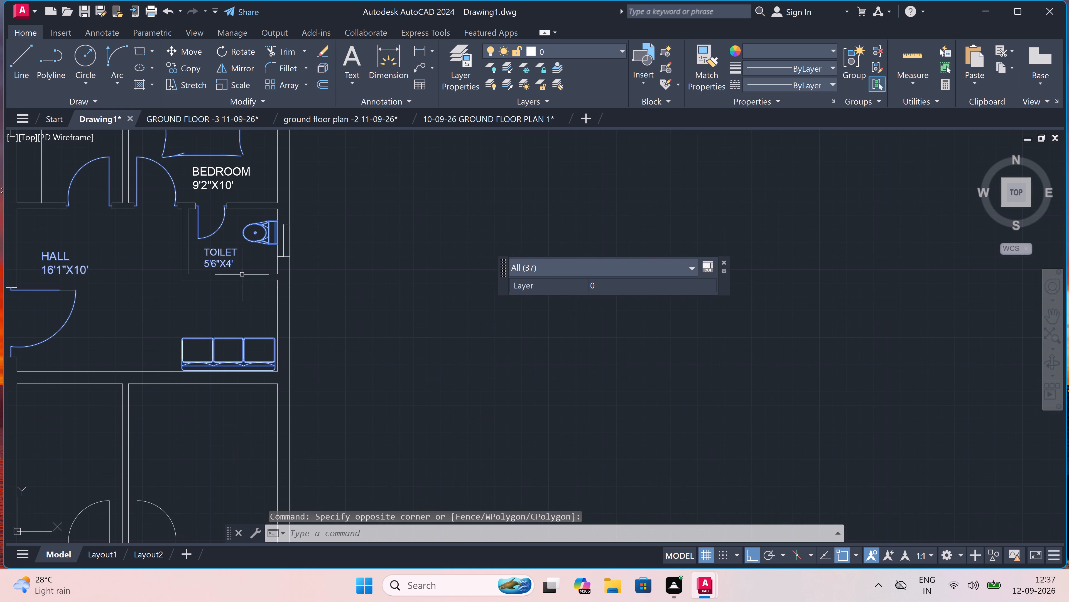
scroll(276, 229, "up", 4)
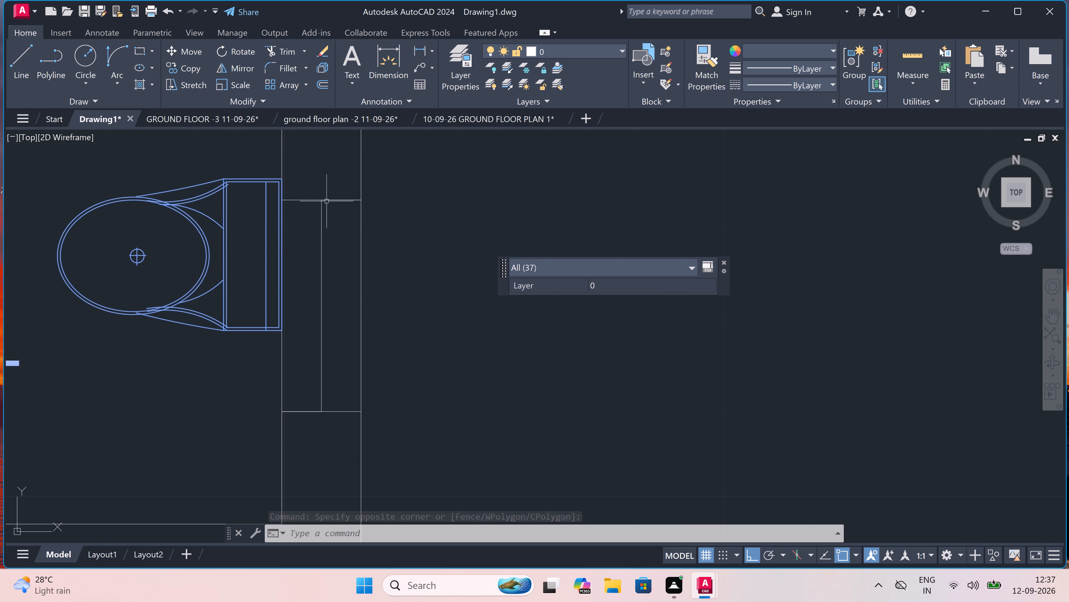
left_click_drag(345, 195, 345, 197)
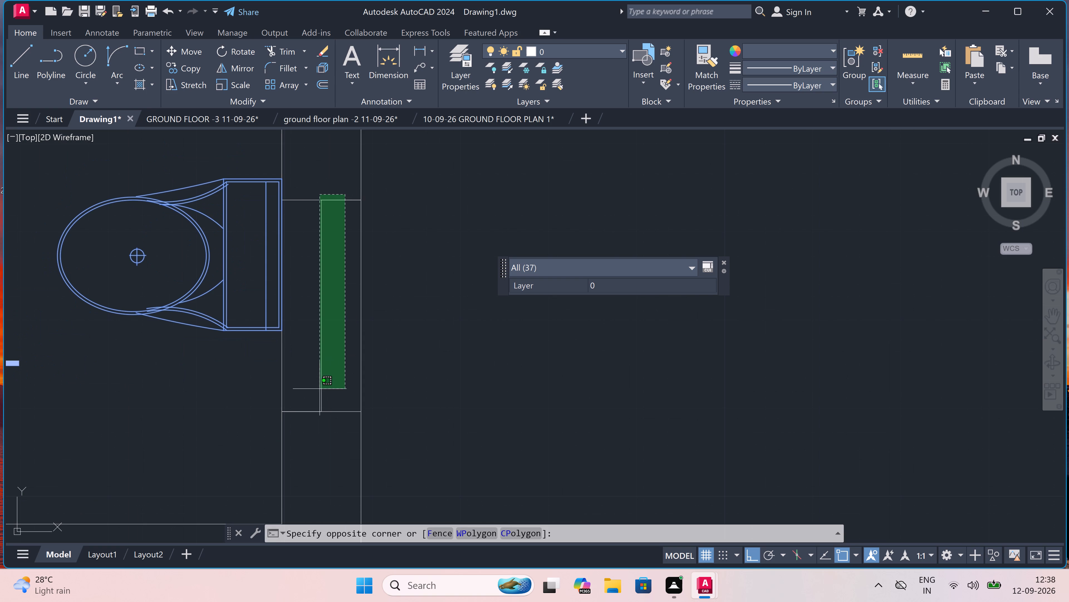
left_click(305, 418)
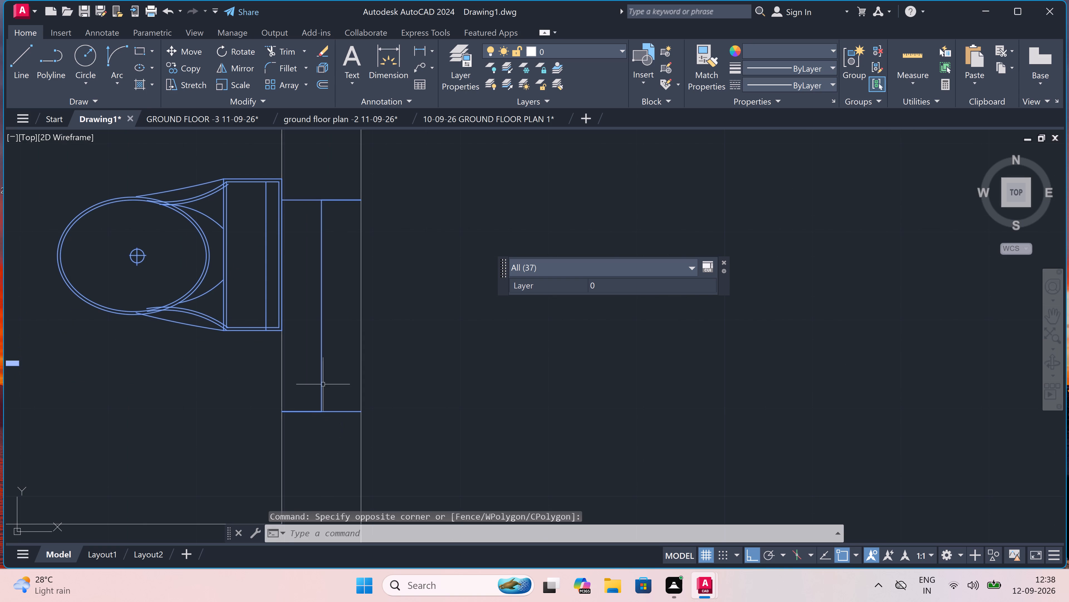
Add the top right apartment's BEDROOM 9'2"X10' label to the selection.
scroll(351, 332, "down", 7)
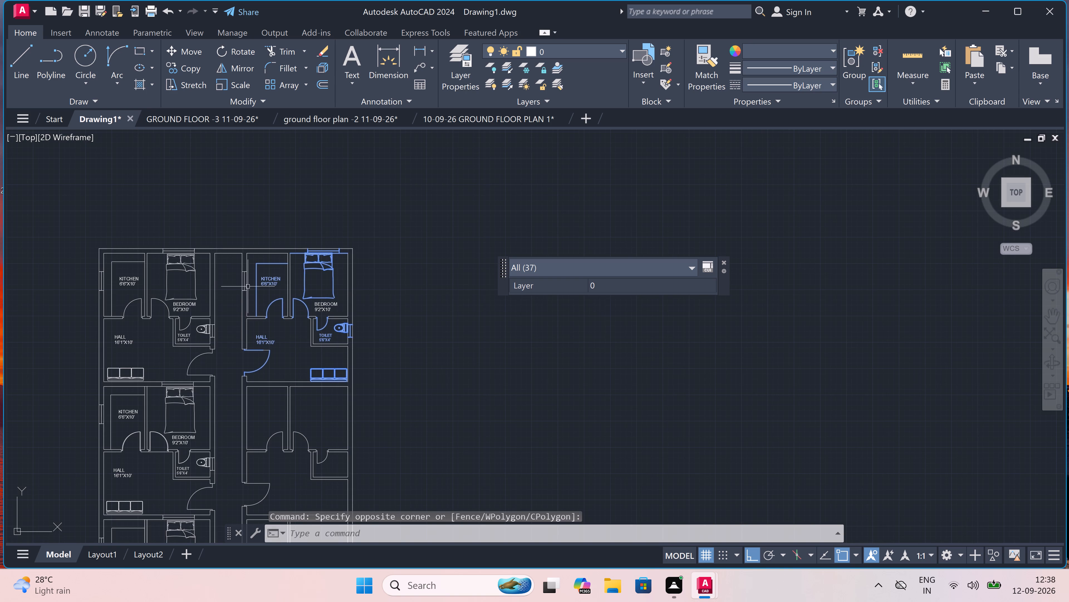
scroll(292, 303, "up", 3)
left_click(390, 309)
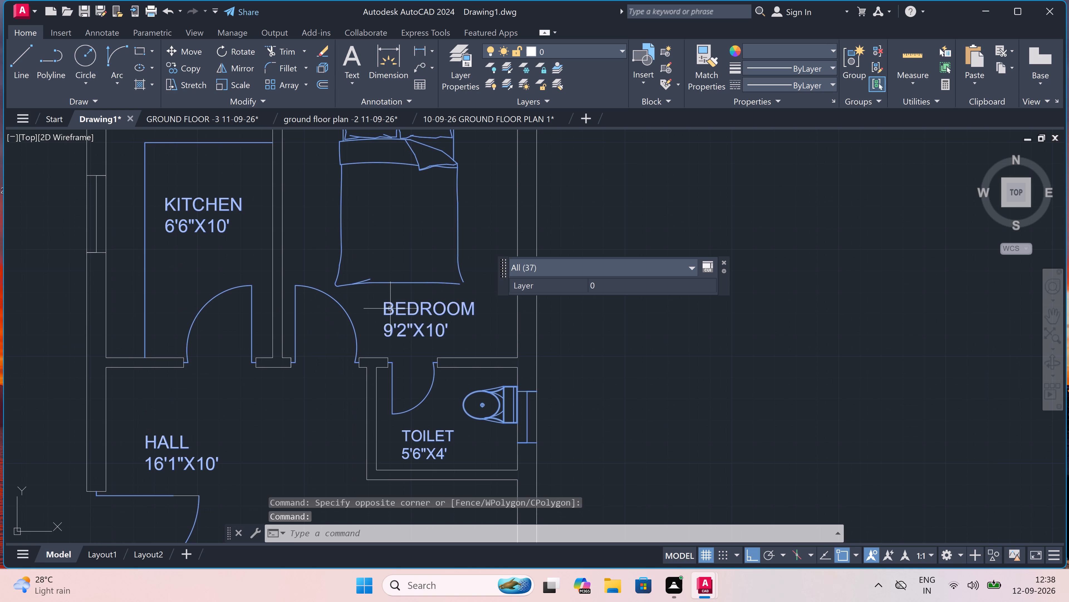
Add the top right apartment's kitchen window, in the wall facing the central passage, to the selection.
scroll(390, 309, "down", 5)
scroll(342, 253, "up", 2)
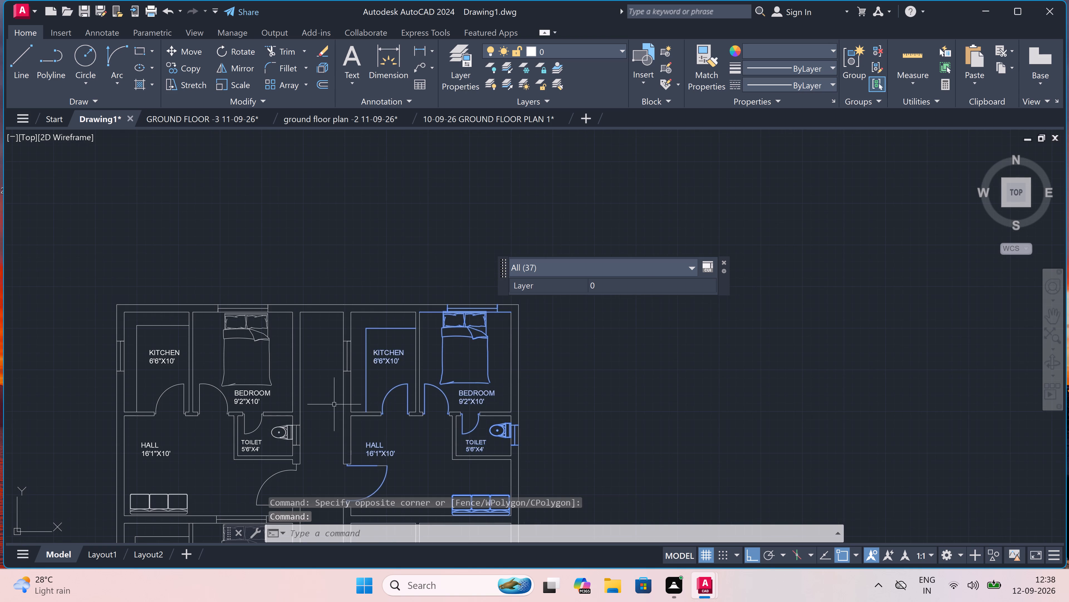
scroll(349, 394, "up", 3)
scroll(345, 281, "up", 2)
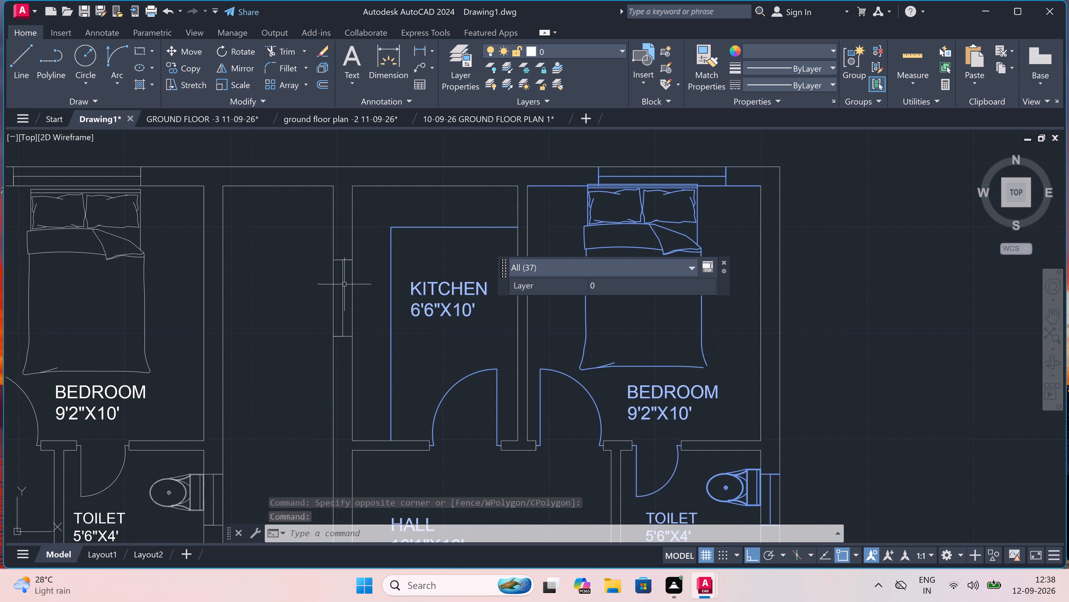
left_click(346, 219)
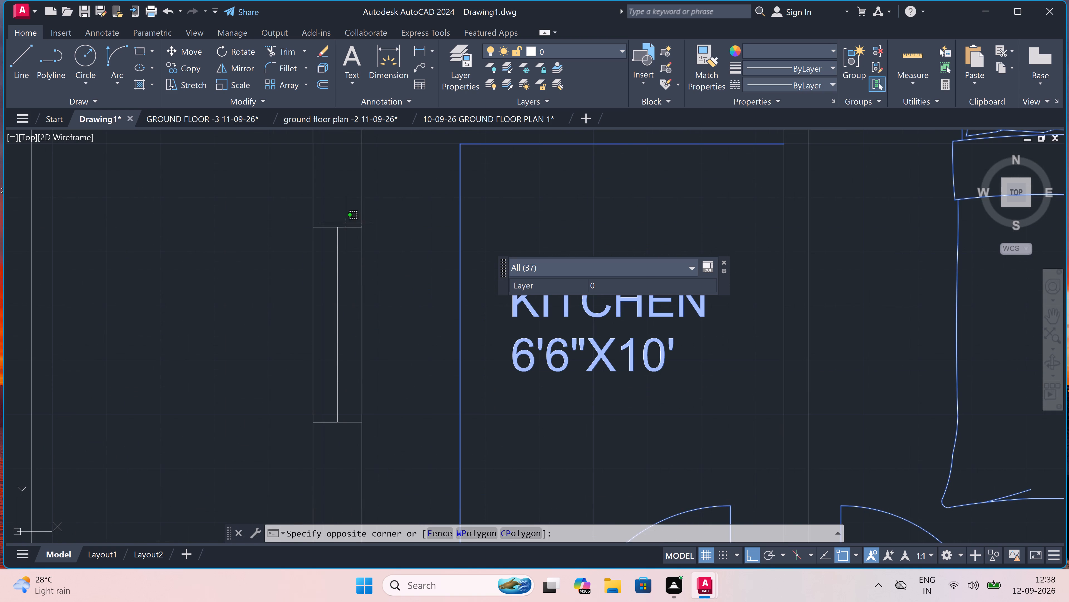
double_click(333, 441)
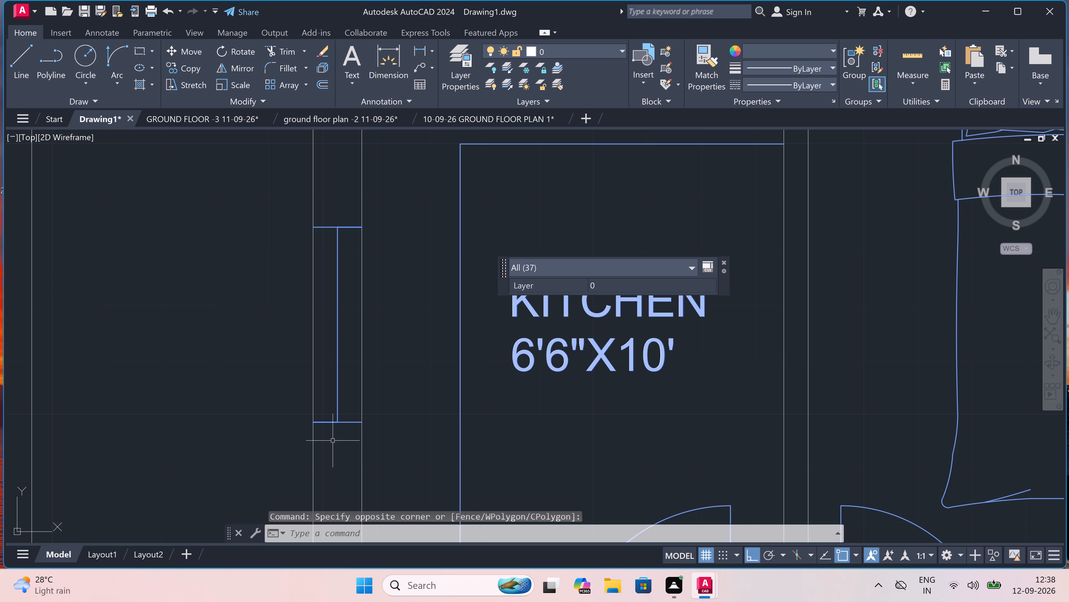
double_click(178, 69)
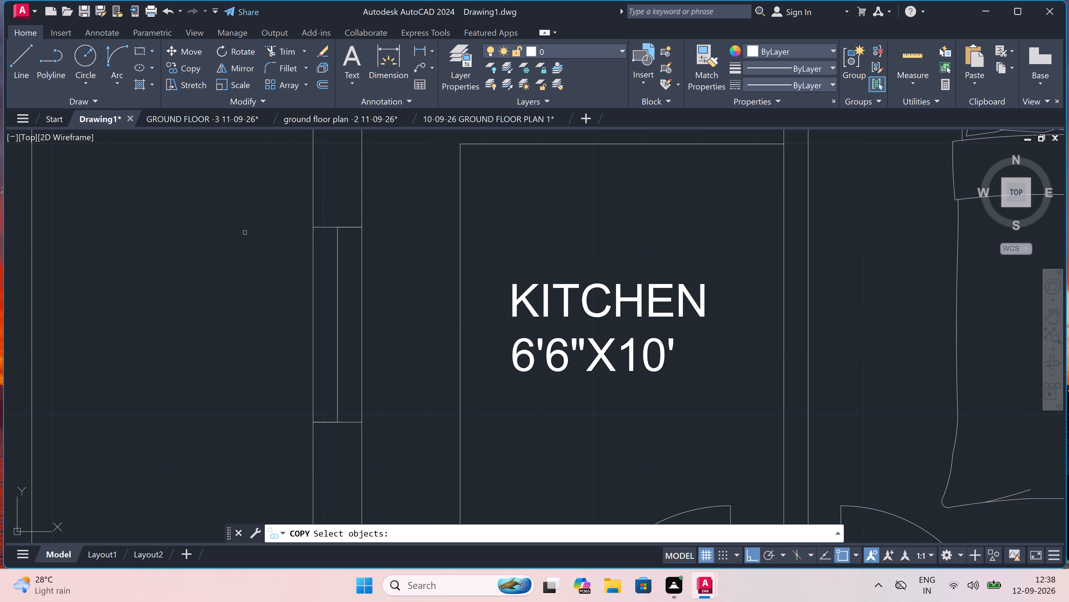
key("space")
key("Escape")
Select the top right apartment's bed headboard lines, both horizontal ones and both side edges, without the wall line.
scroll(245, 234, "down", 3)
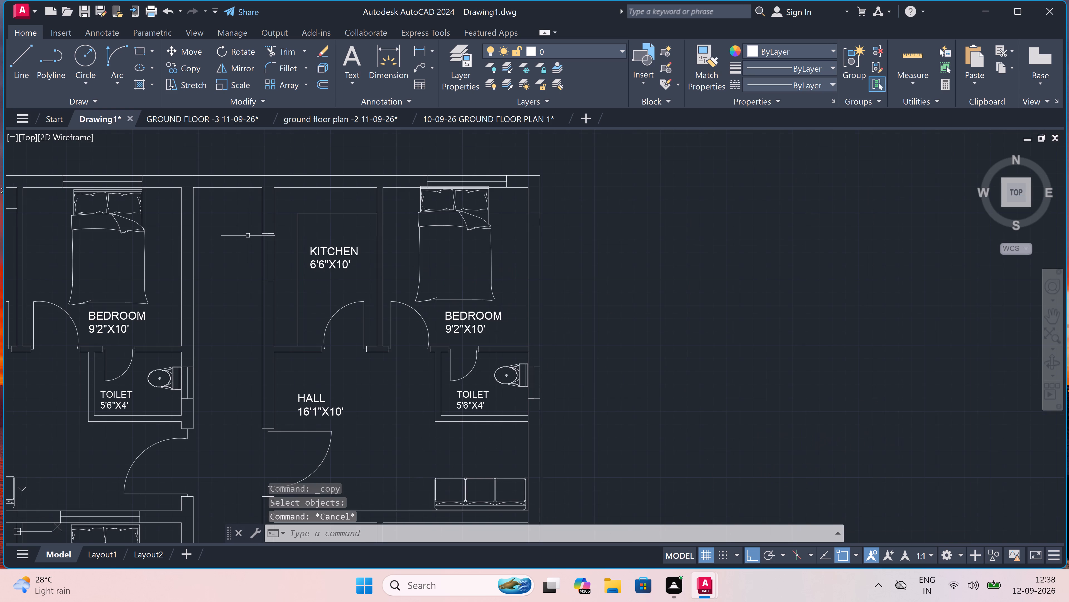
scroll(475, 175, "up", 3)
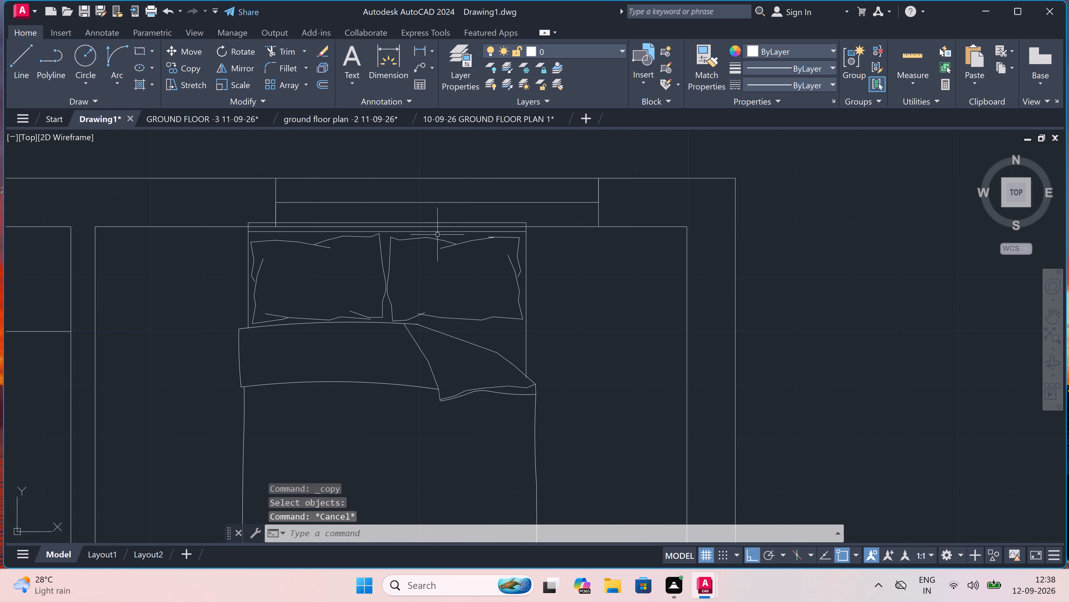
scroll(360, 222, "up", 2)
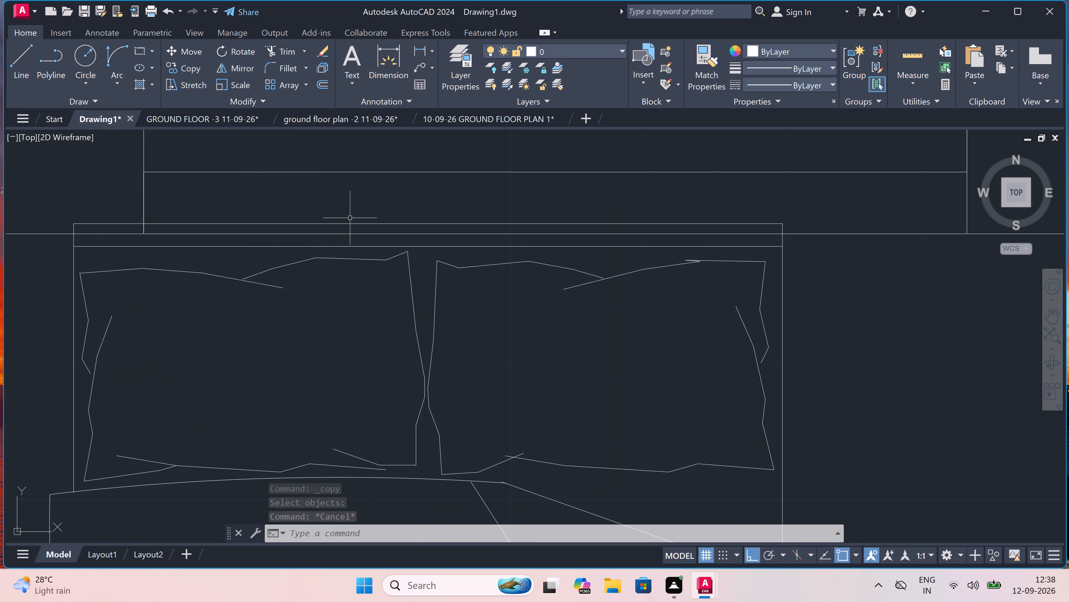
left_click(342, 223)
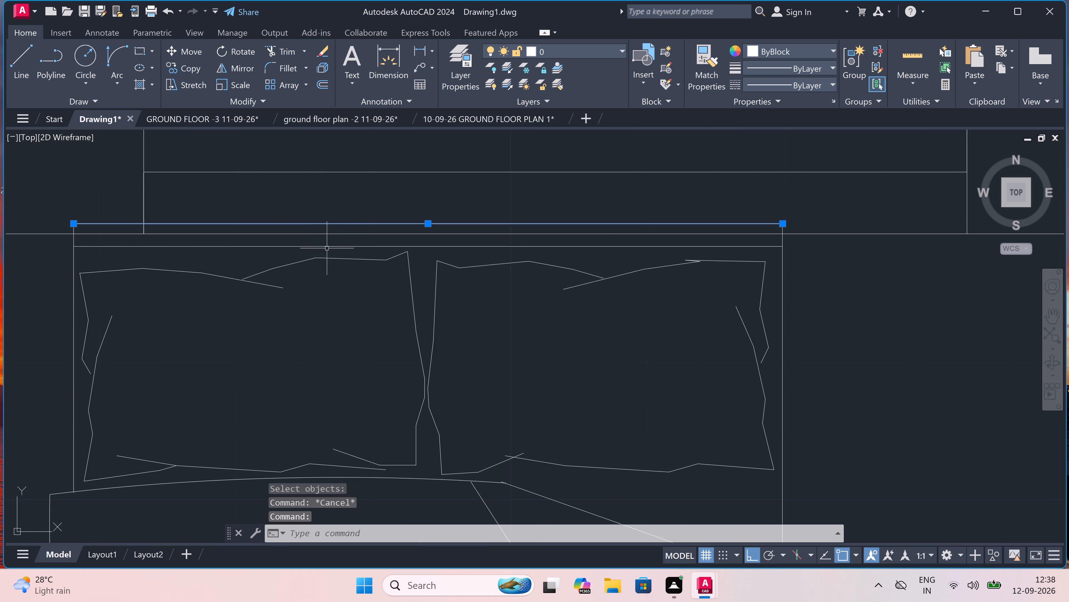
double_click(322, 248)
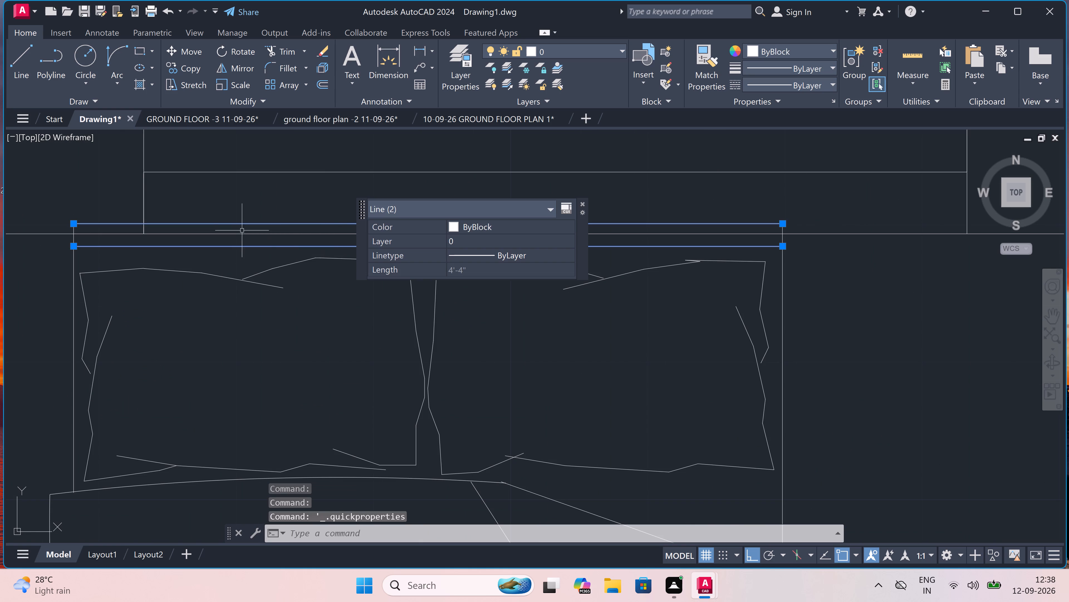
scroll(49, 233, "up", 3)
scroll(86, 237, "up", 3)
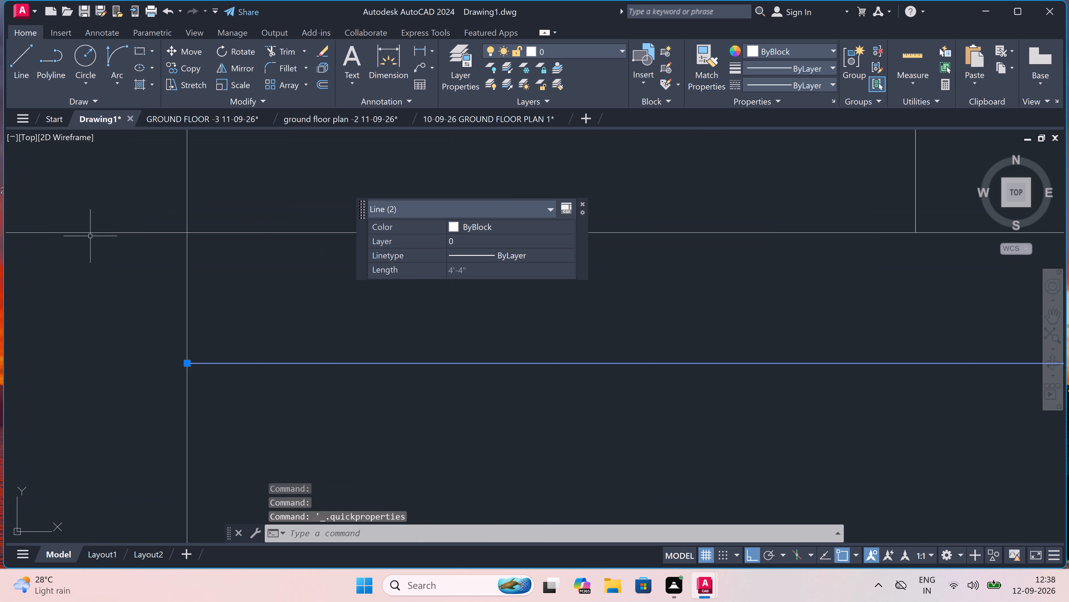
left_click(186, 267)
scroll(166, 266, "down", 5)
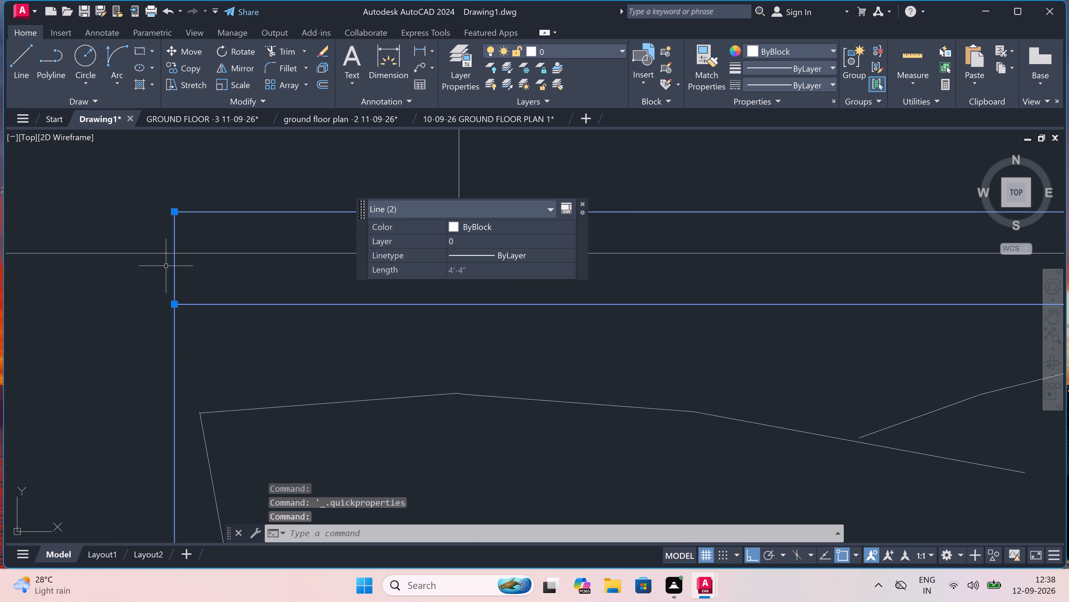
scroll(166, 266, "down", 3)
scroll(326, 308, "down", 5)
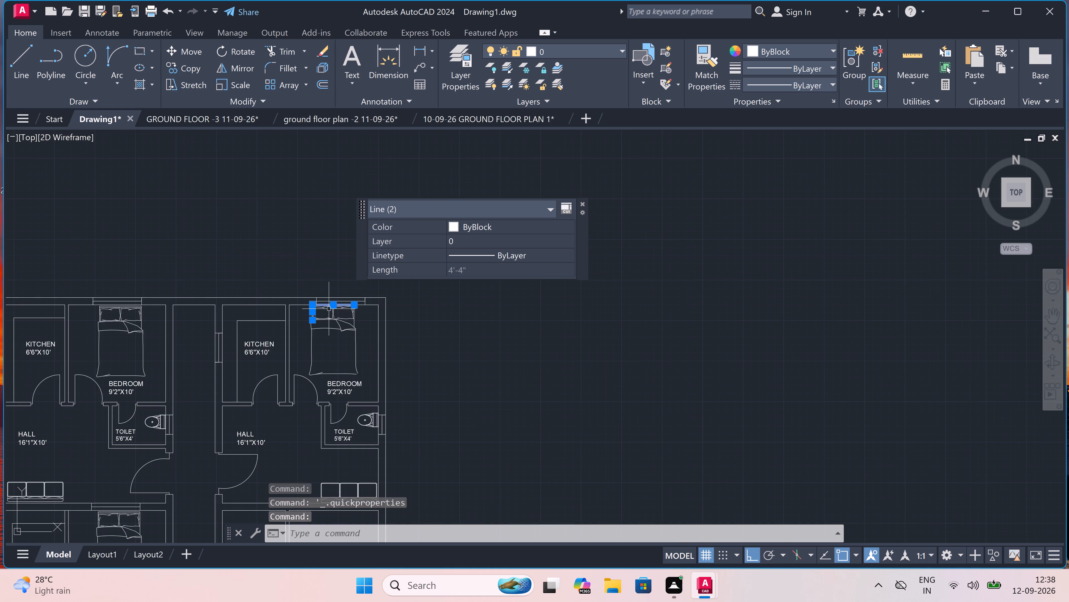
scroll(355, 307, "up", 8)
scroll(341, 289, "up", 3)
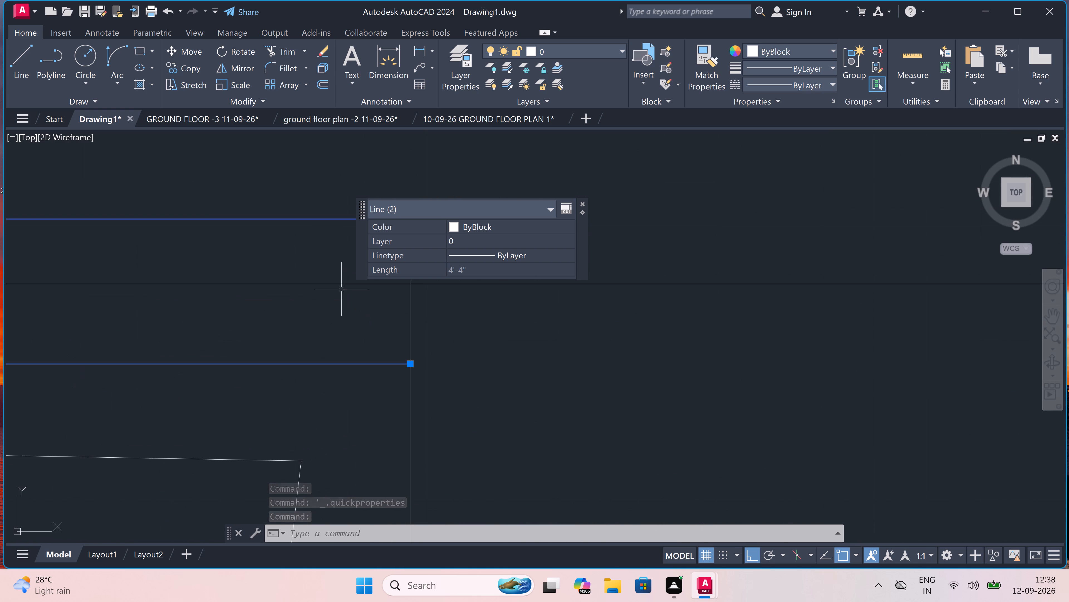
left_click(409, 316)
scroll(405, 315, "down", 5)
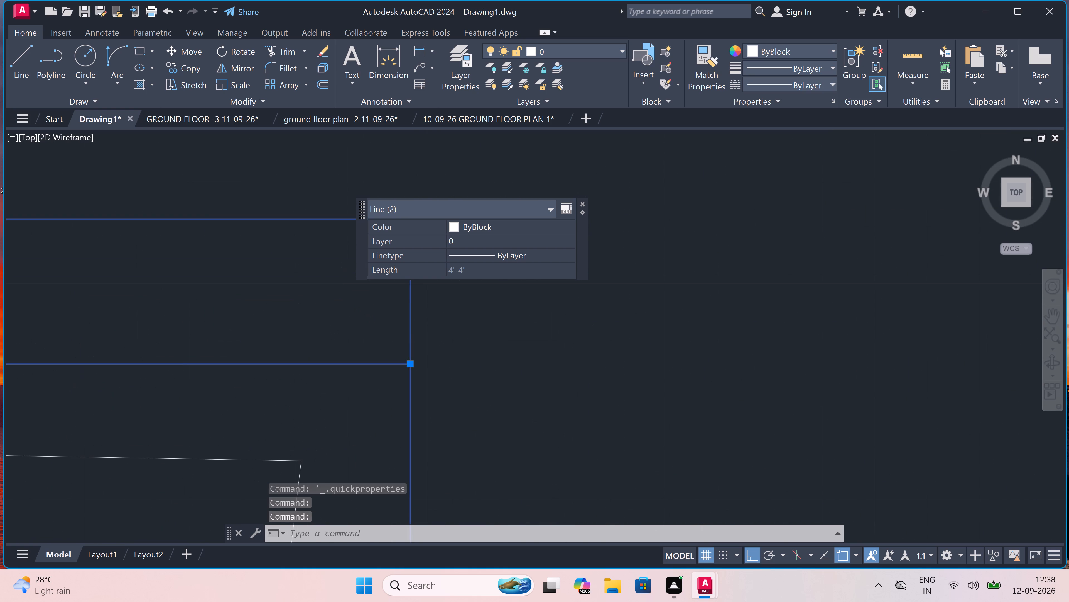
scroll(405, 315, "down", 3)
Select the rest of the top right apartment's bed and, with Ortho off, move the bed right and slightly down, clear of the window wall.
left_click_drag(401, 319, 397, 338)
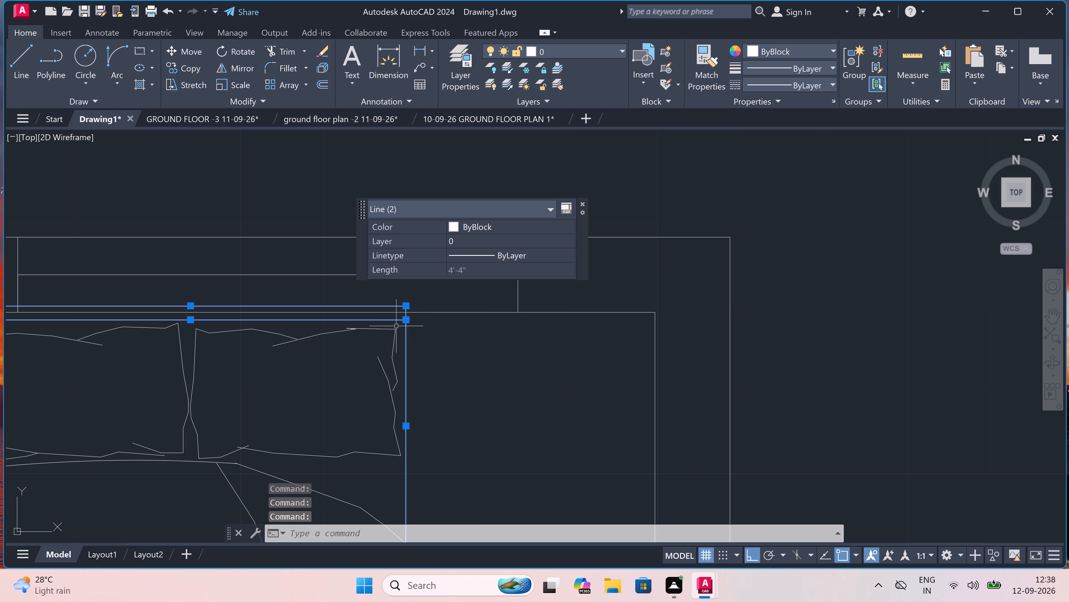
left_click_drag(400, 323, 349, 388)
scroll(301, 420, "down", 6)
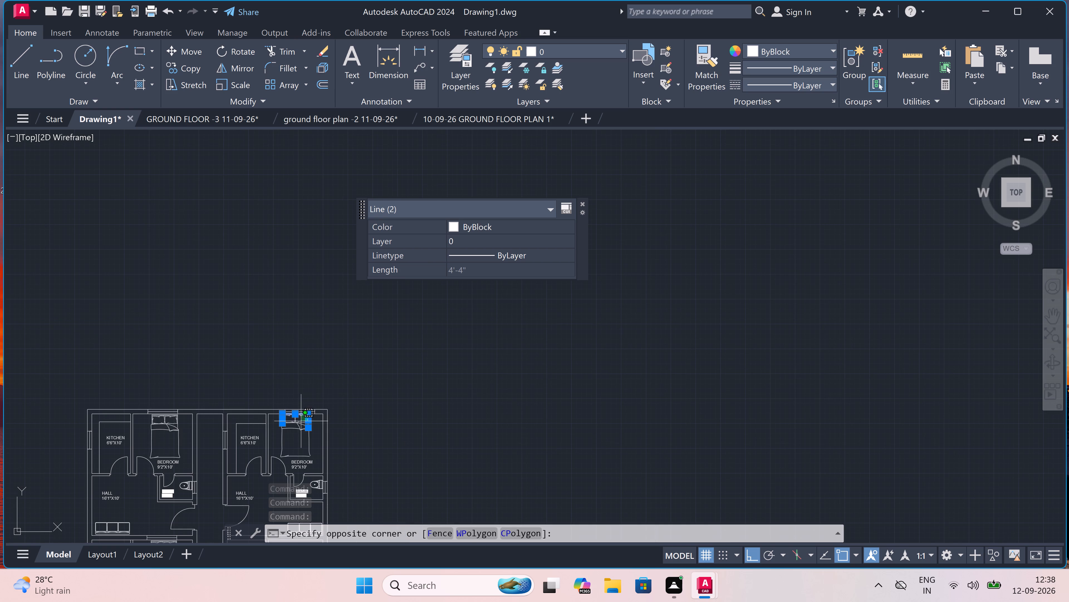
scroll(279, 455, "up", 6)
left_click(276, 466)
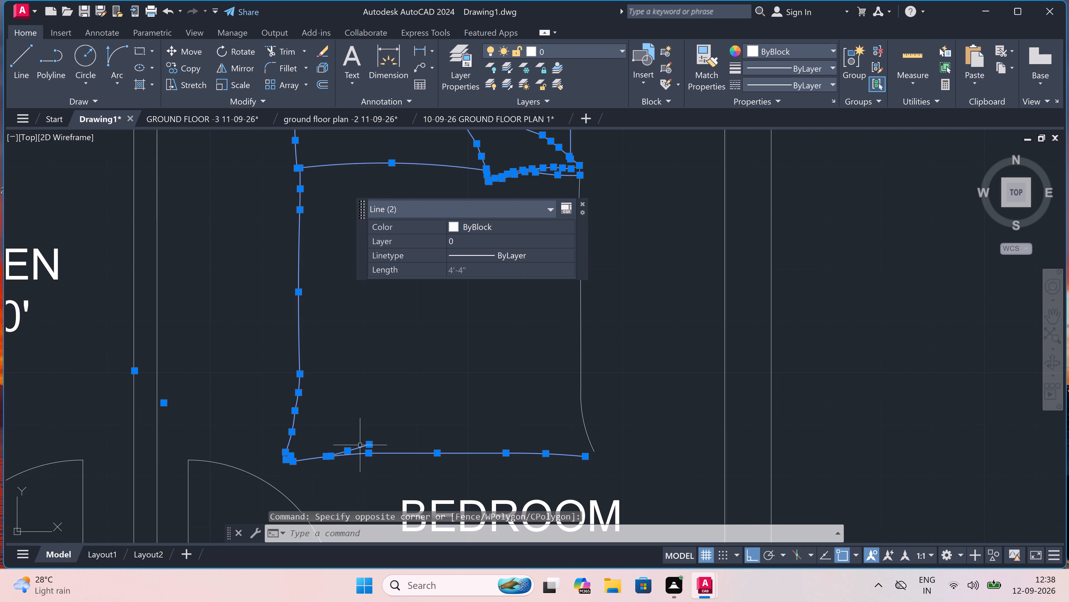
scroll(580, 375, "down", 3)
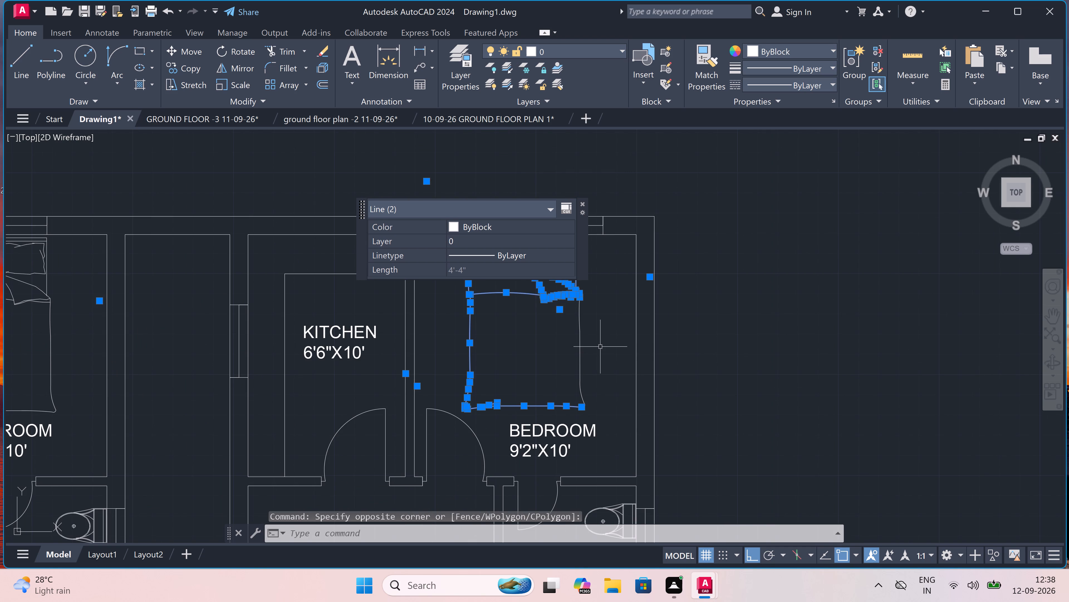
left_click(593, 311)
double_click(513, 416)
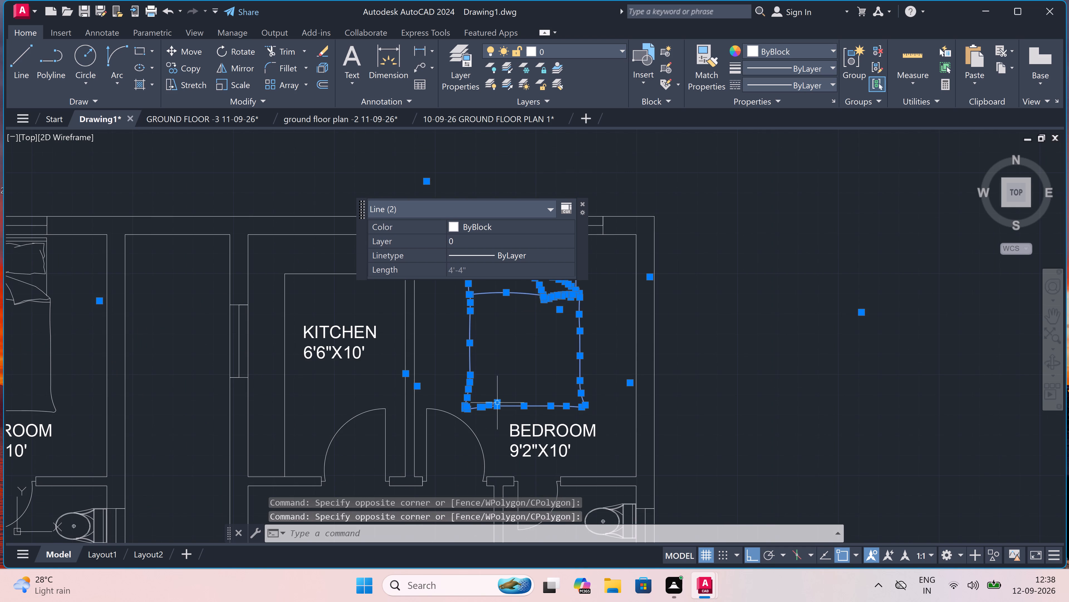
left_click(184, 47)
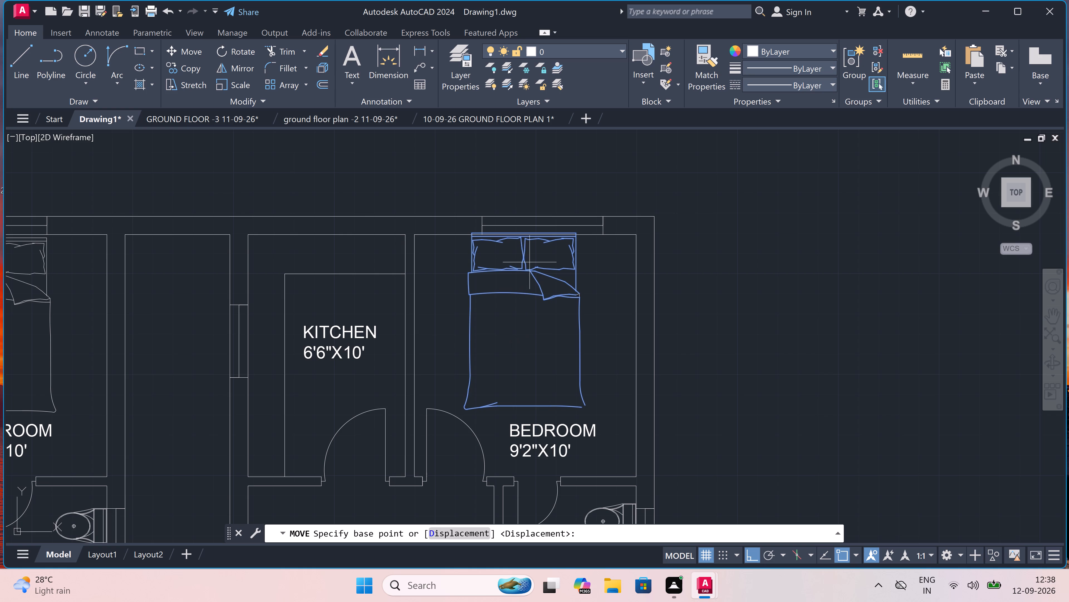
left_click(530, 261)
scroll(553, 283, "up", 3)
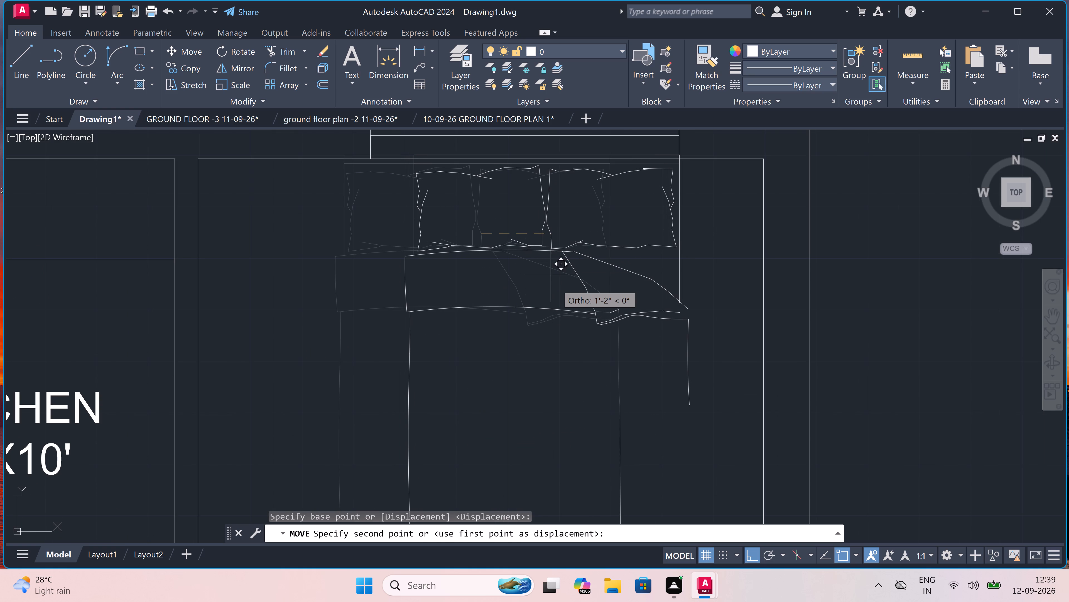
key("F8")
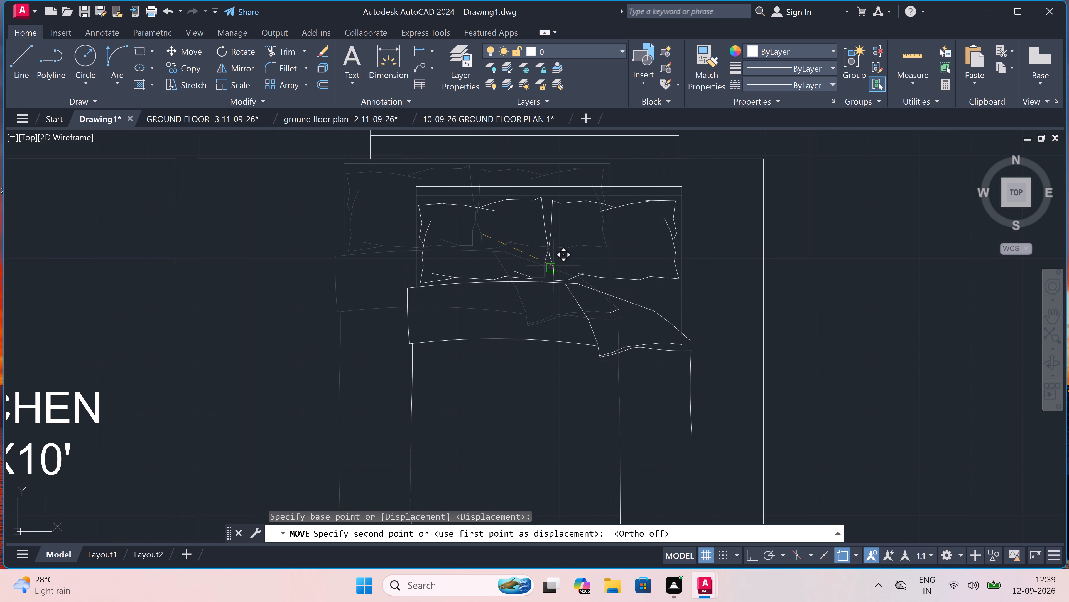
left_click(560, 250)
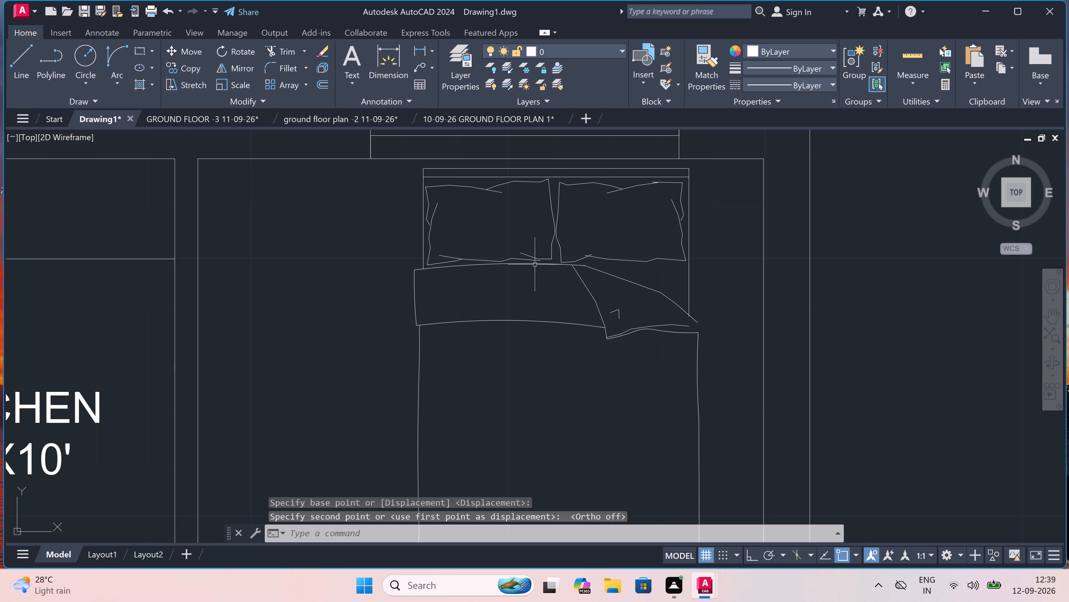
scroll(476, 259, "down", 3)
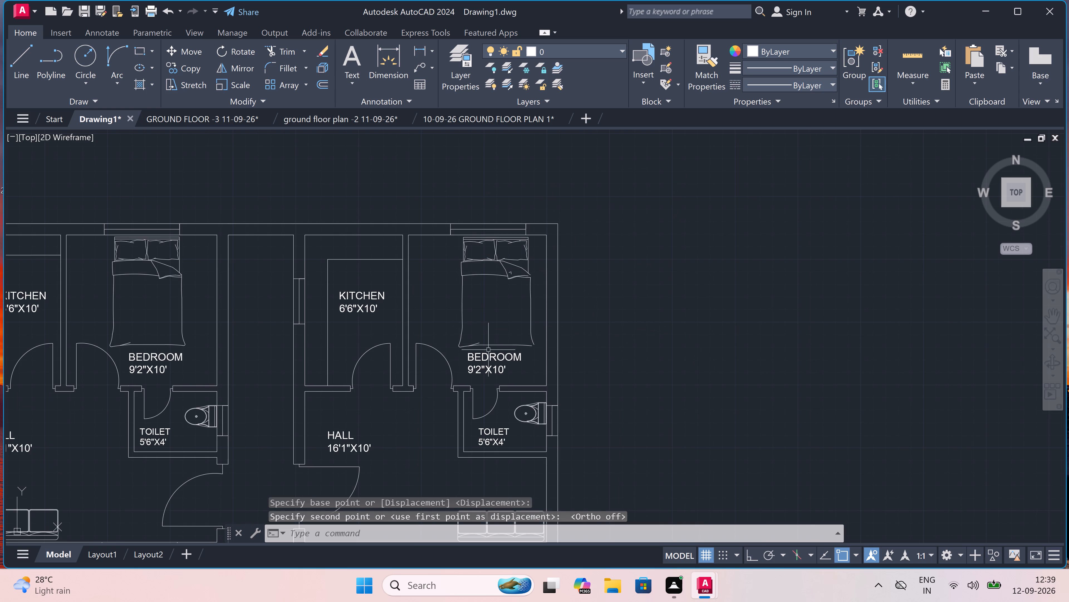
key("Escape")
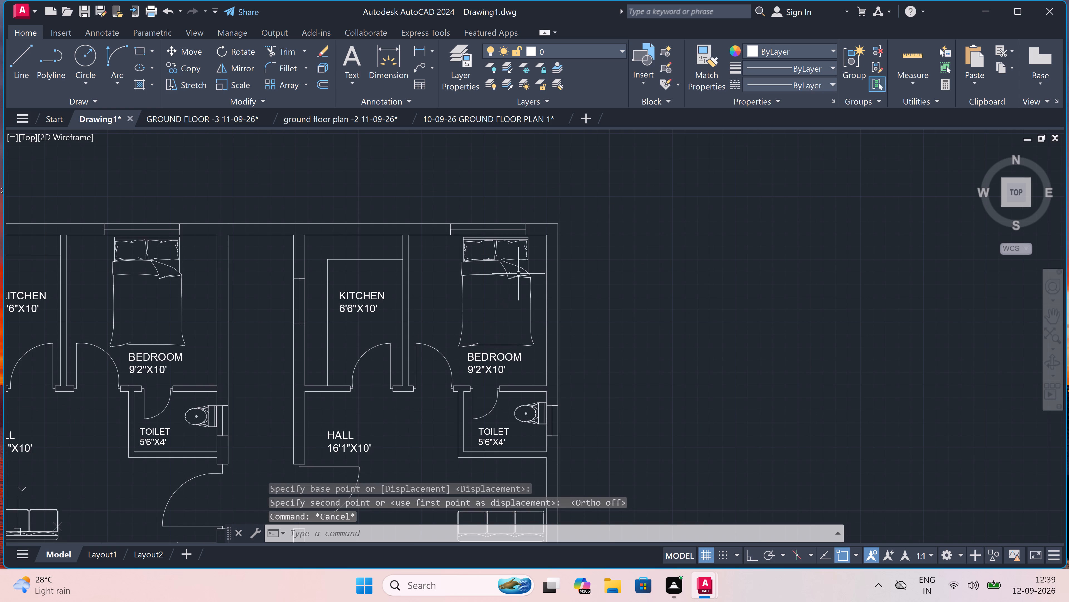
Select the top right apartment's whole bed together with its BEDROOM 9'2"X10' label.
scroll(528, 238, "up", 5)
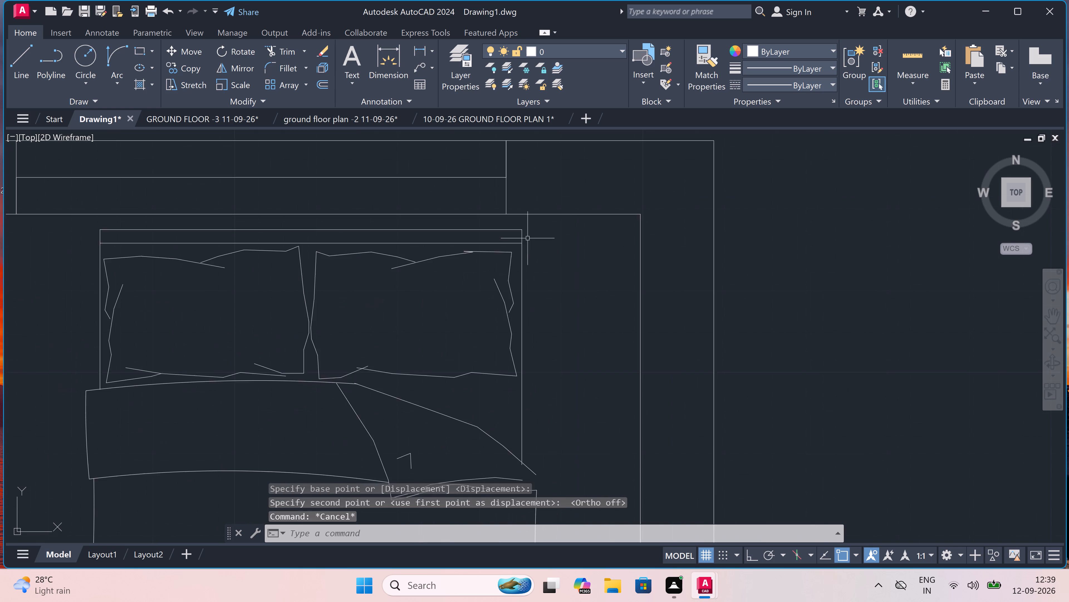
left_click(553, 195)
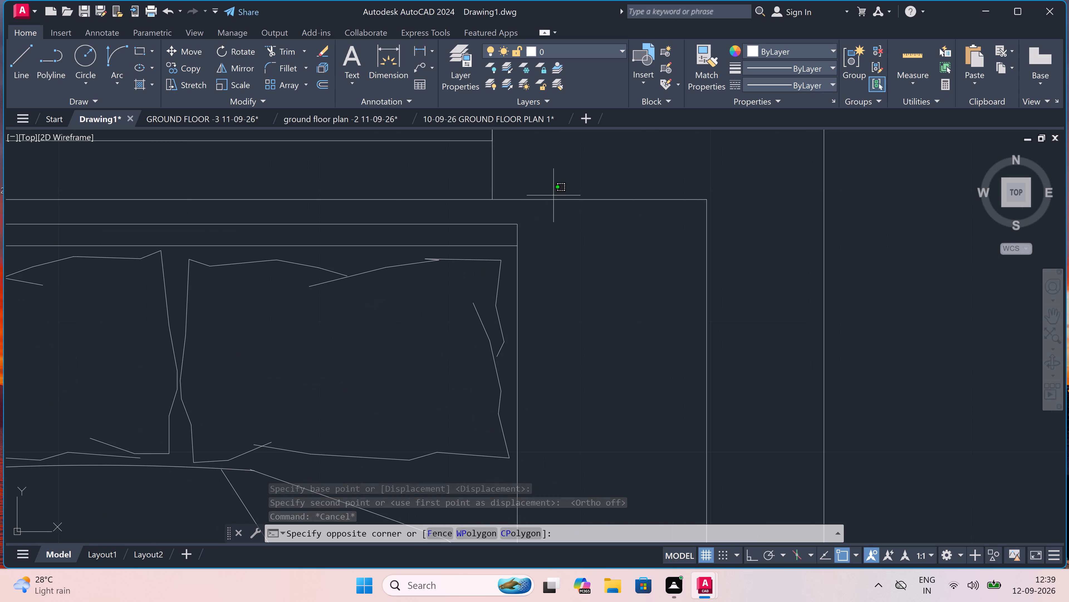
key("Escape")
left_click_drag(554, 212, 548, 236)
scroll(543, 247, "down", 4)
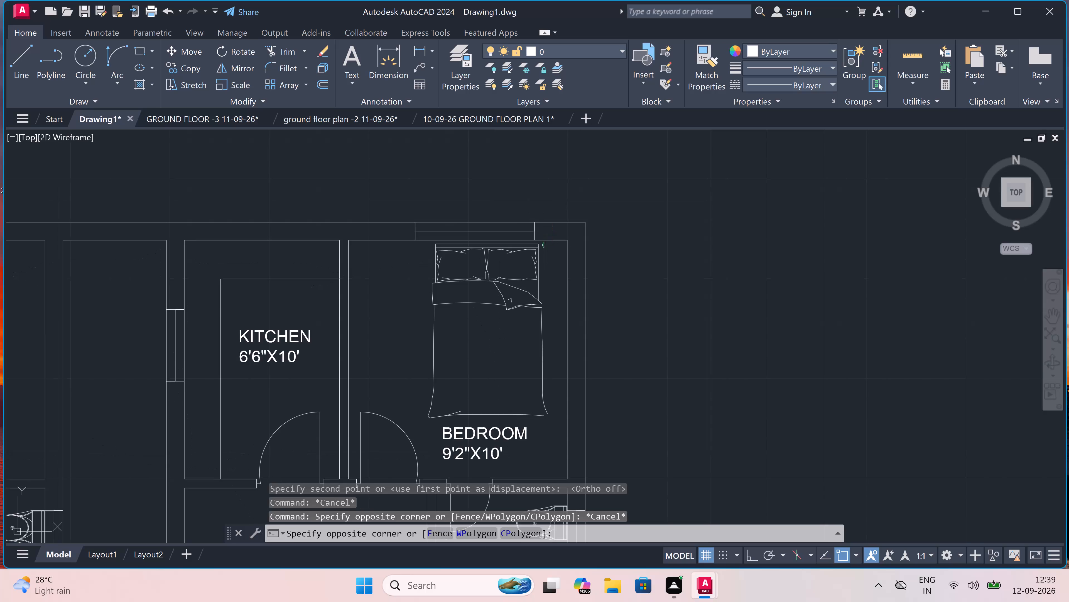
scroll(543, 247, "down", 2)
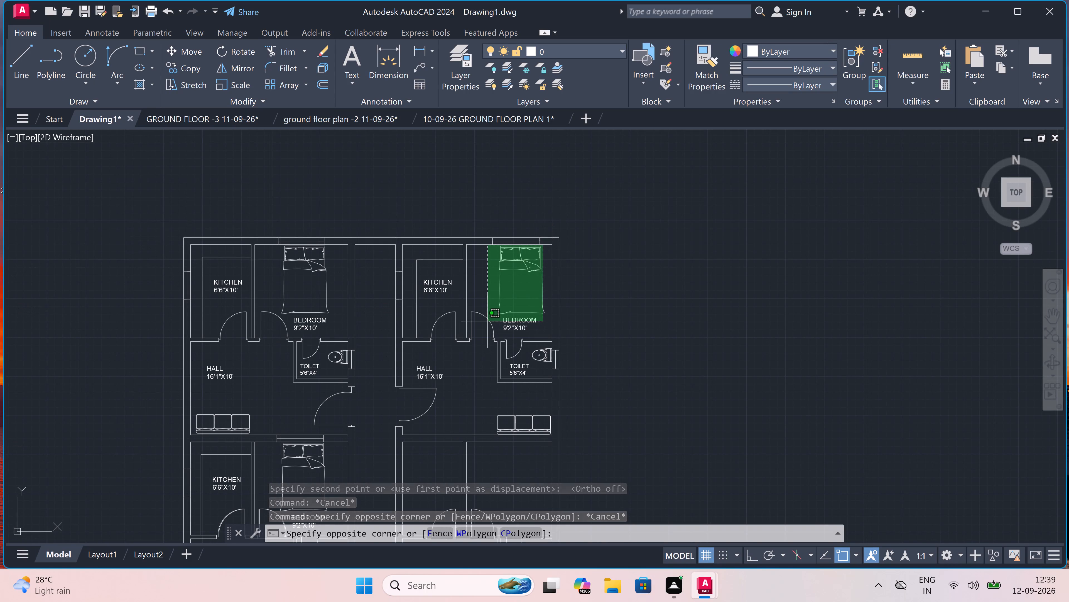
scroll(487, 321, "up", 4)
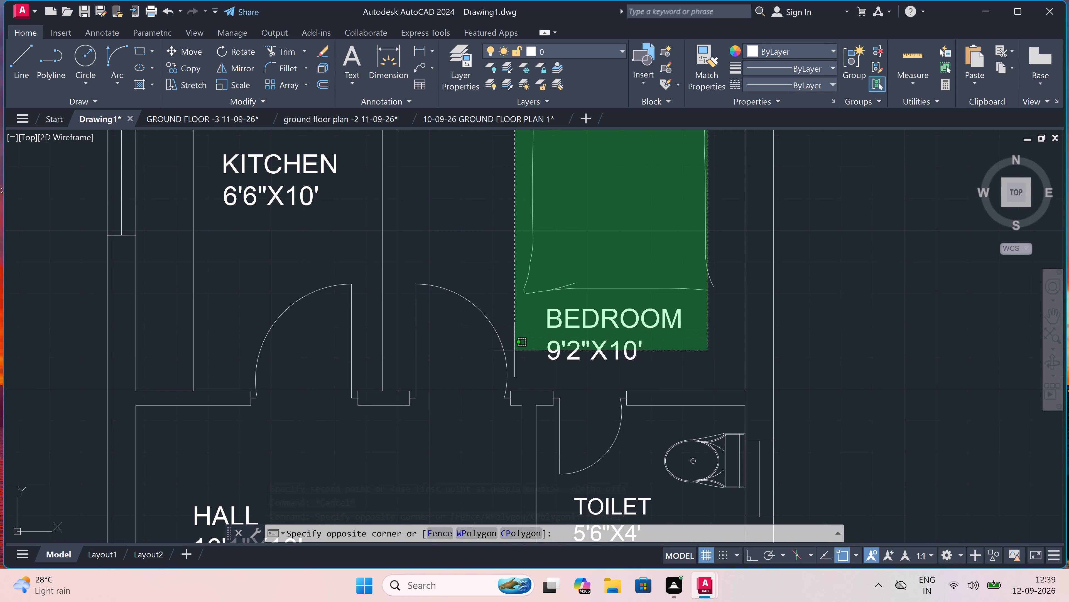
left_click(518, 358)
scroll(518, 357, "down", 2)
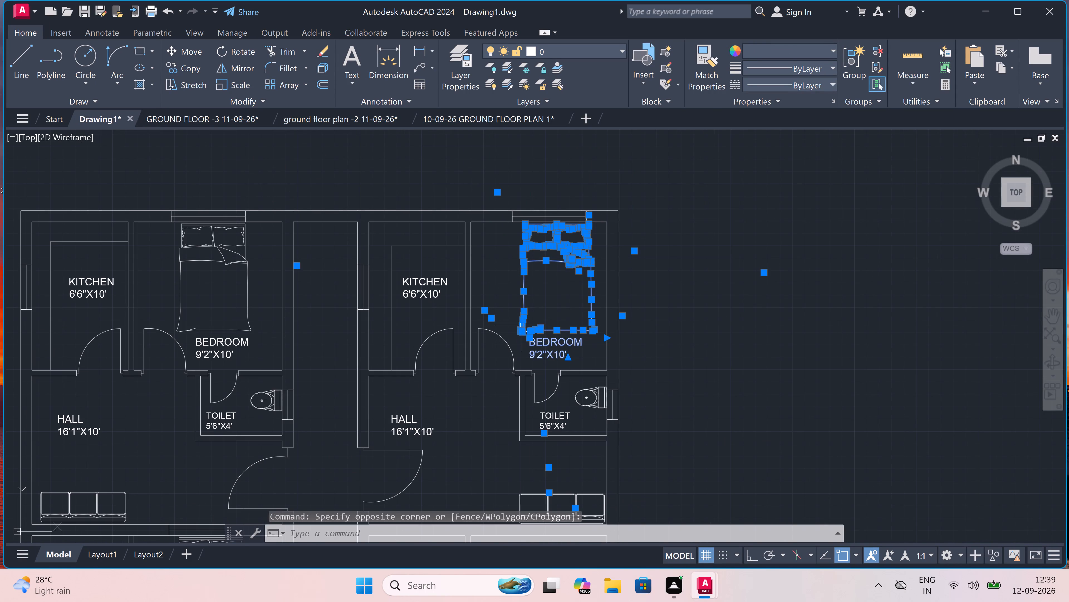
Add the top right apartment's bedroom window, in the outer wall above the bed headboard, to the selection.
scroll(563, 210, "up", 4)
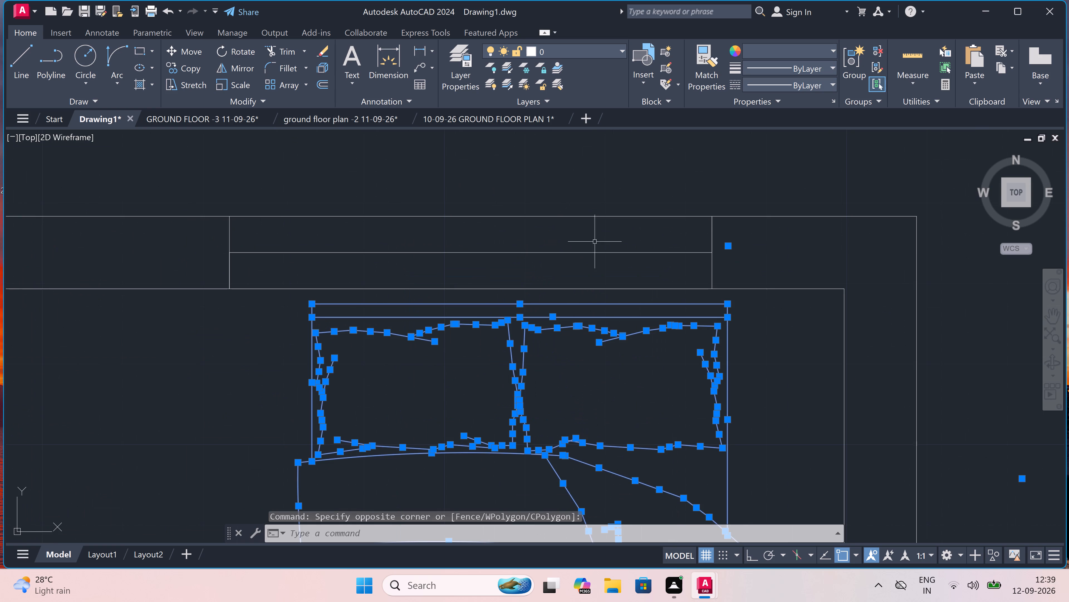
left_click_drag(751, 223, 747, 227)
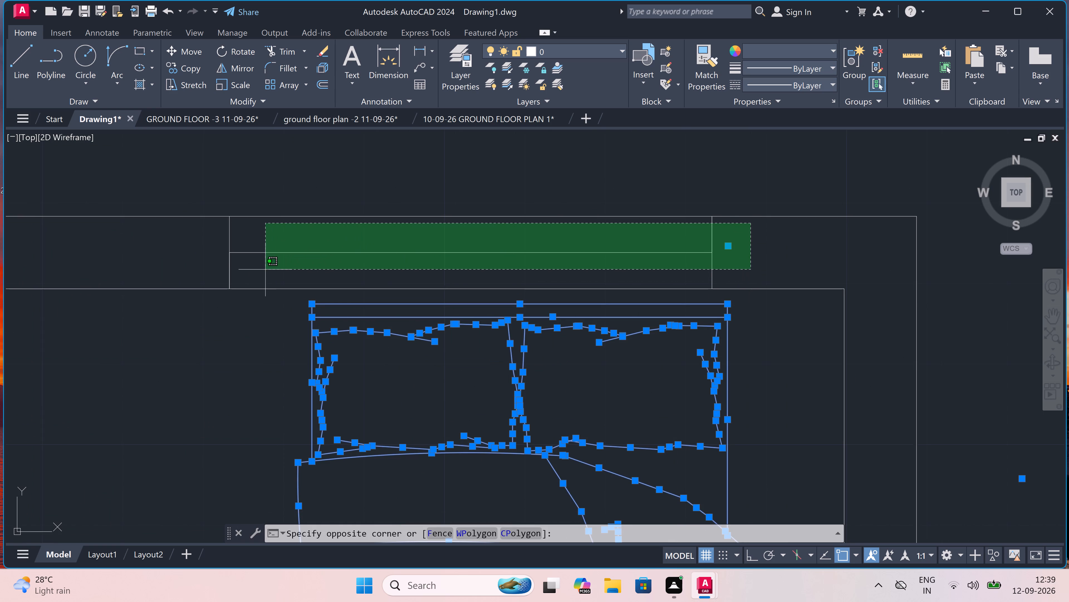
left_click(181, 268)
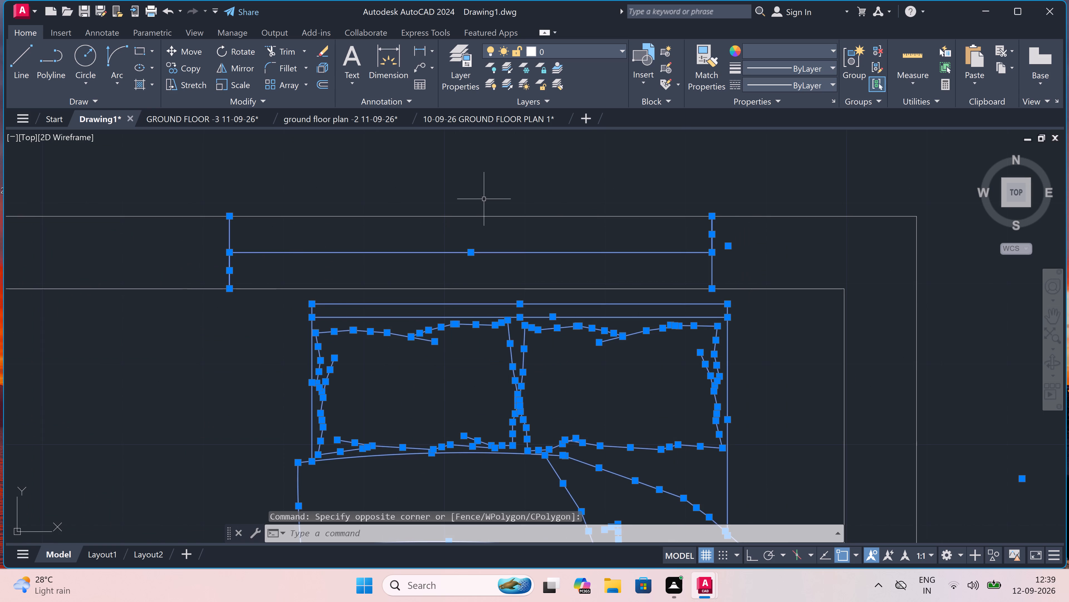
Add the top right apartment's kitchen counter lines and KITCHEN 6'6"X10' label to the selection.
scroll(484, 199, "down", 5)
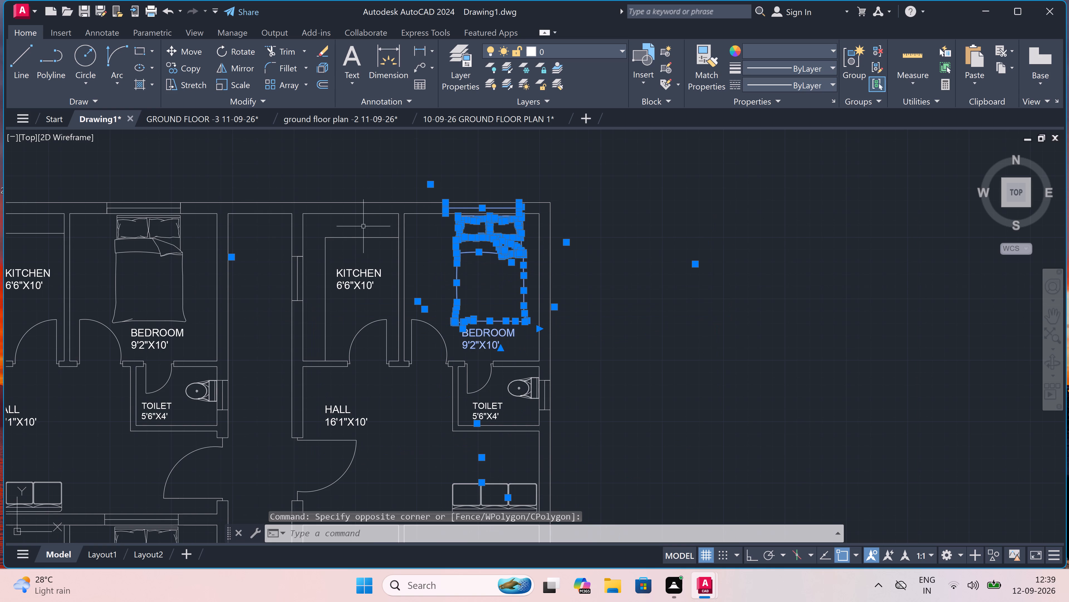
left_click_drag(370, 221, 369, 228)
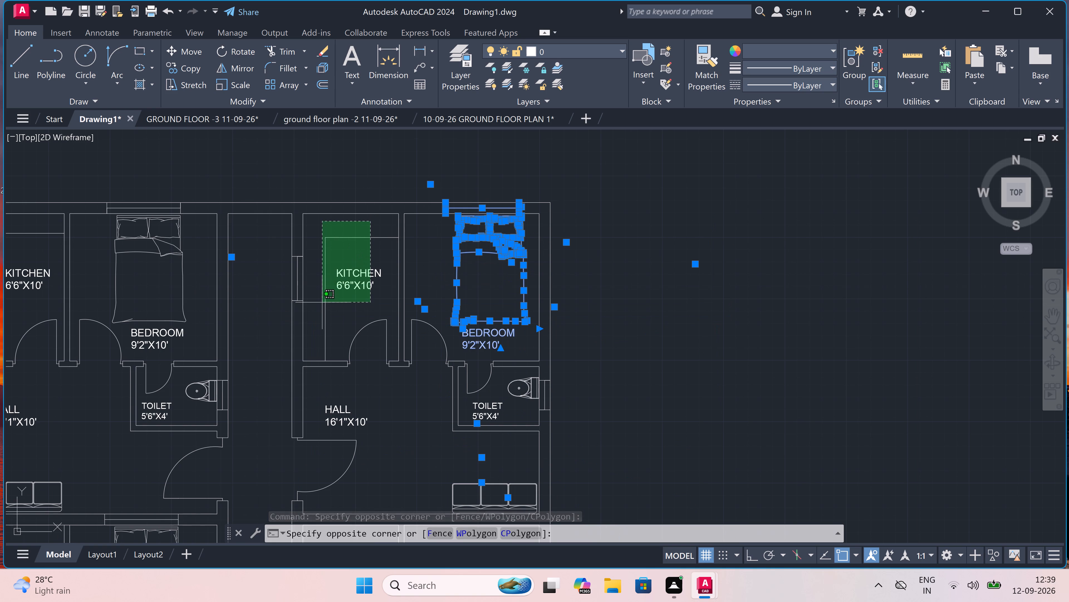
left_click(321, 294)
Add the top right apartment's kitchen window, in the wall facing the central passage, to the selection.
scroll(298, 265, "up", 3)
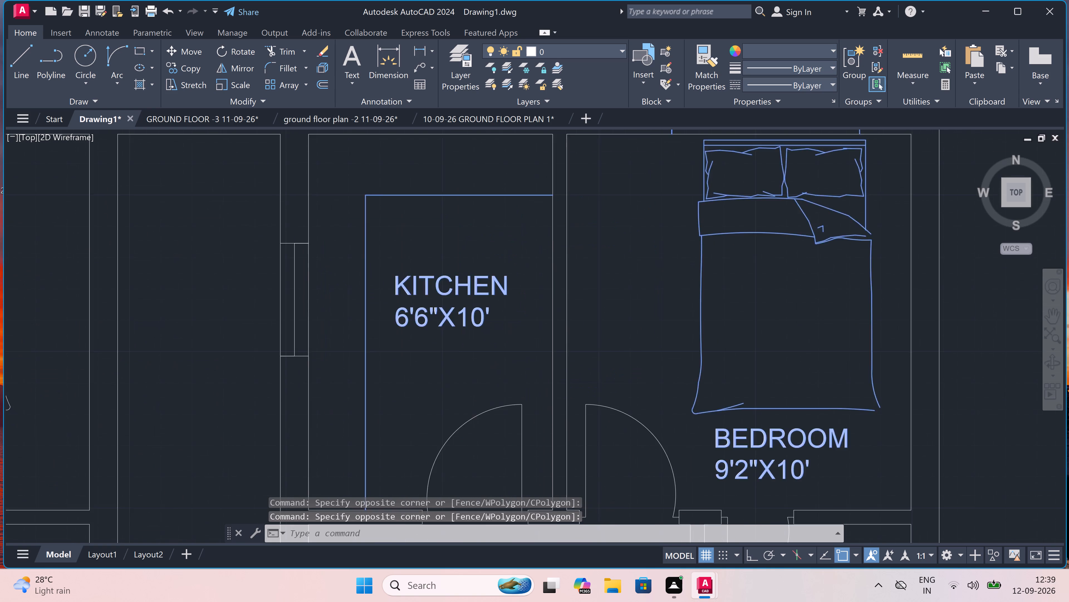
left_click_drag(303, 217, 303, 221)
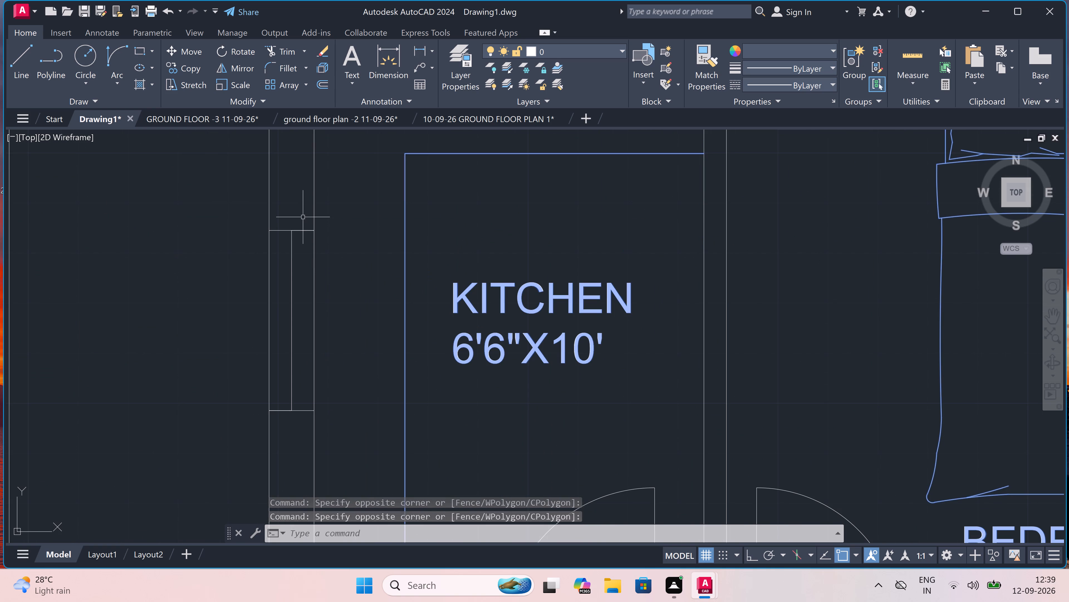
left_click(281, 423)
Add the top right apartment's kitchen door to the selection: swing arc, leaf line and the short lines at both jambs.
scroll(351, 303, "down", 5)
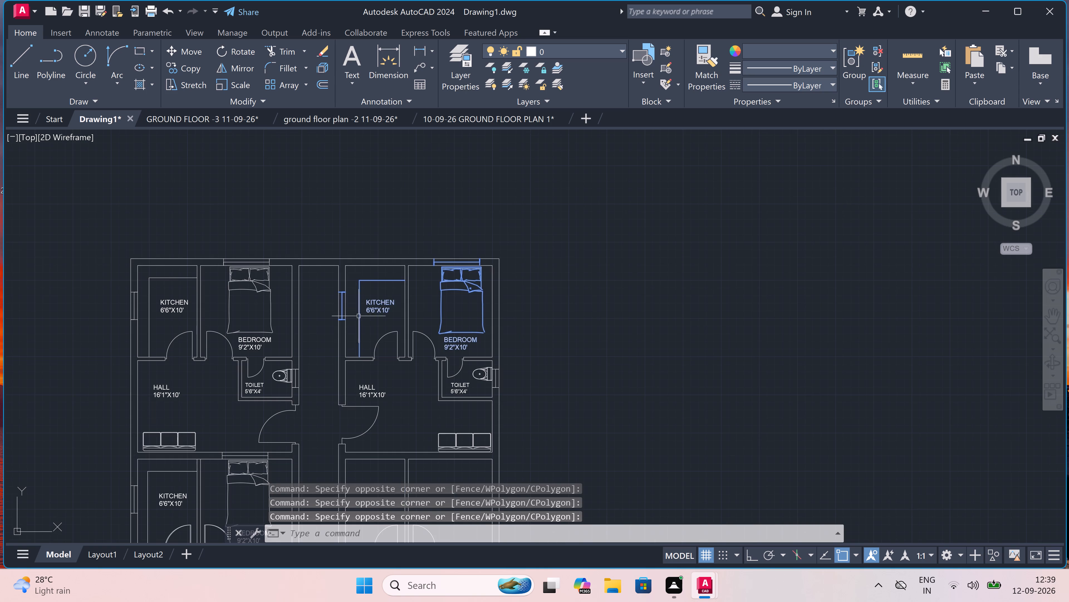
scroll(386, 374, "up", 3)
scroll(435, 257, "up", 2)
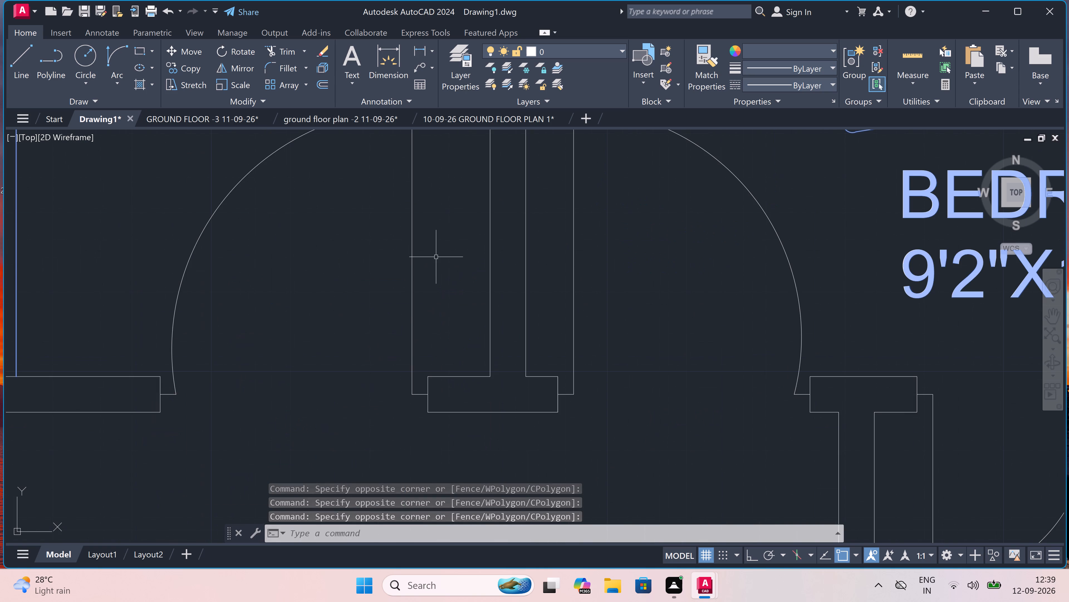
left_click_drag(436, 255, 412, 269)
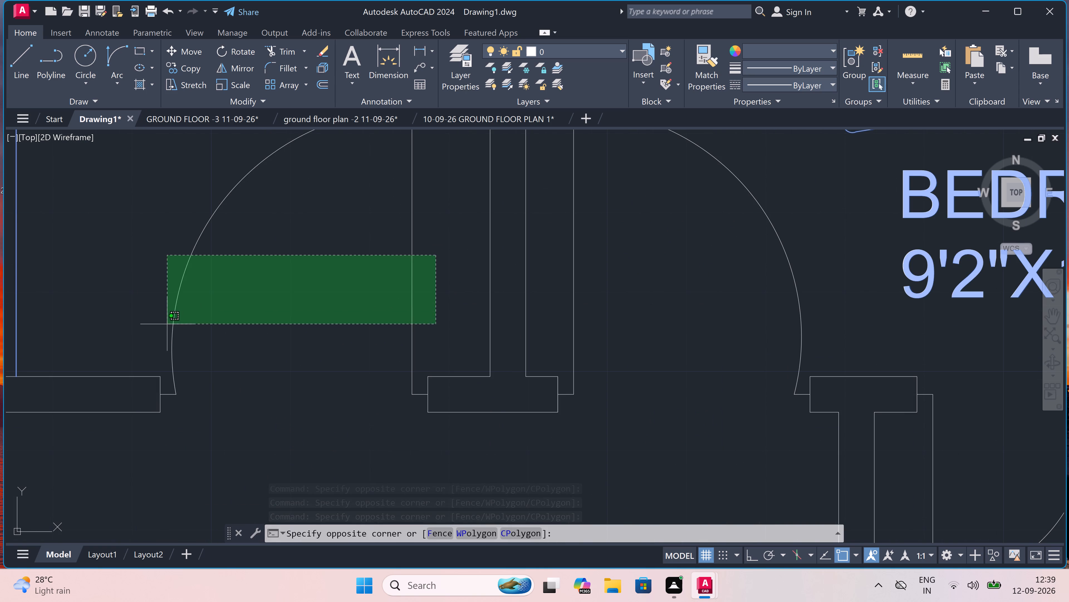
double_click(167, 324)
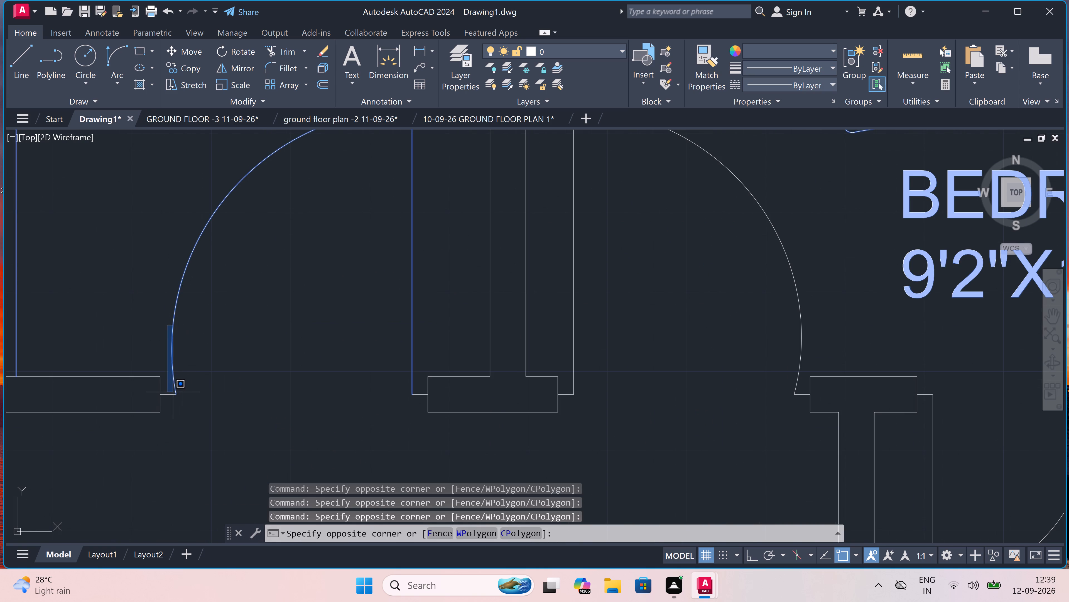
double_click(153, 332)
scroll(168, 383, "up", 4)
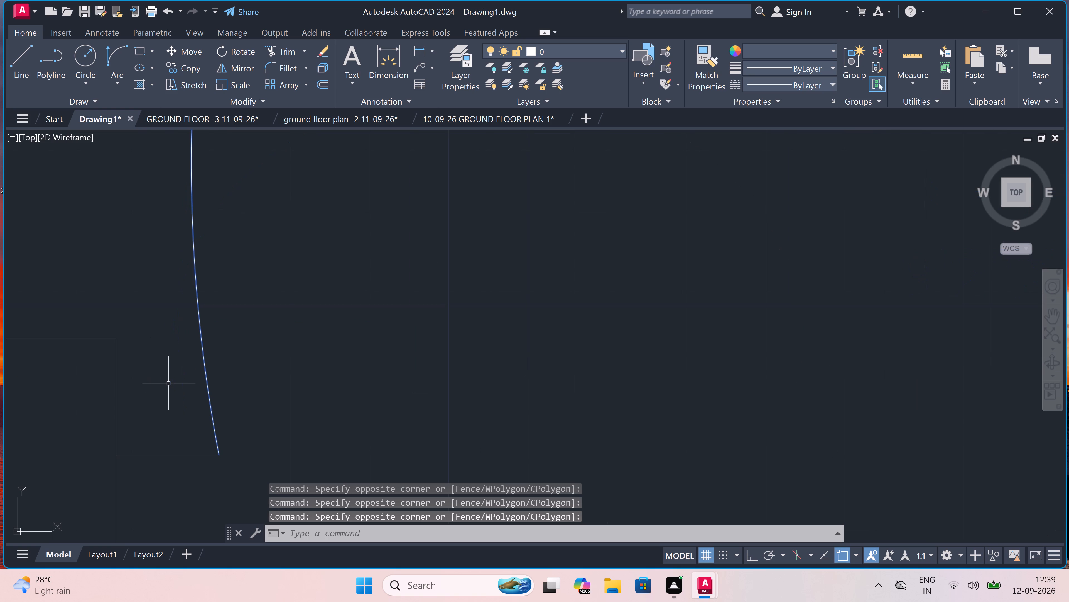
left_click_drag(170, 383, 167, 421)
left_click(151, 489)
scroll(190, 382, "down", 6)
scroll(438, 386, "up", 3)
left_click_drag(437, 386, 434, 390)
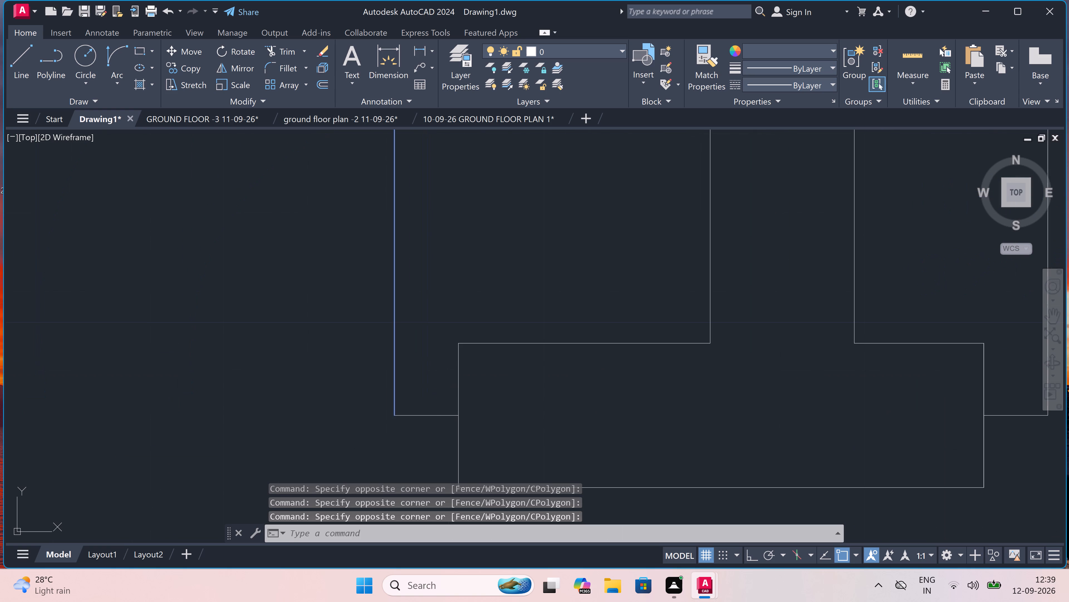
left_click_drag(434, 390, 426, 409)
left_click(322, 415)
left_click_drag(422, 381, 422, 383)
left_click(379, 431)
Add the top right apartment's bedroom door to the selection: swing arc, leaf line and the short lines at both jambs.
scroll(294, 375, "down", 5)
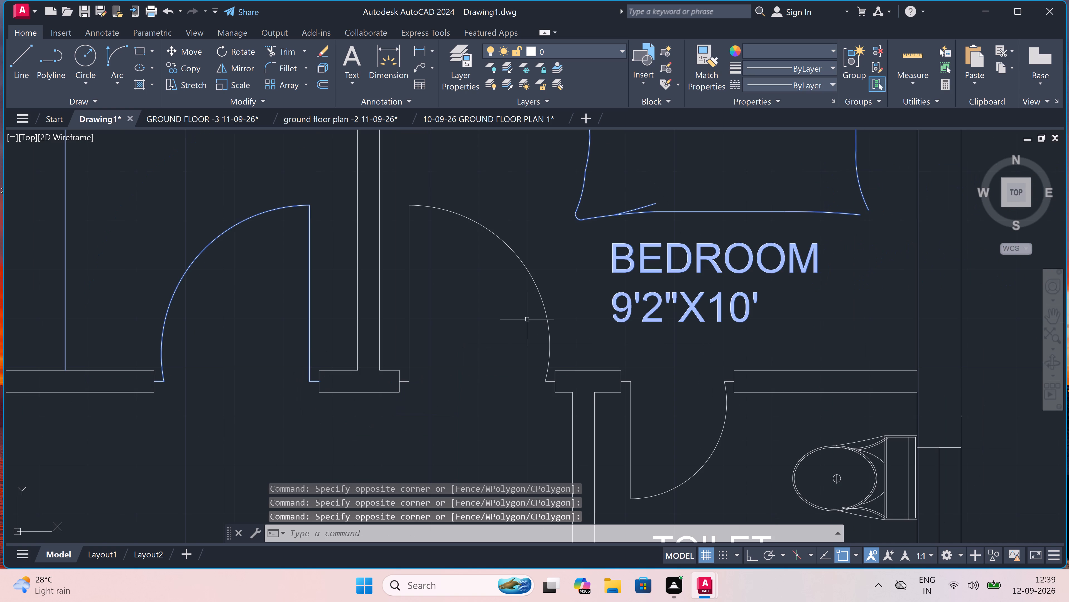
left_click(556, 253)
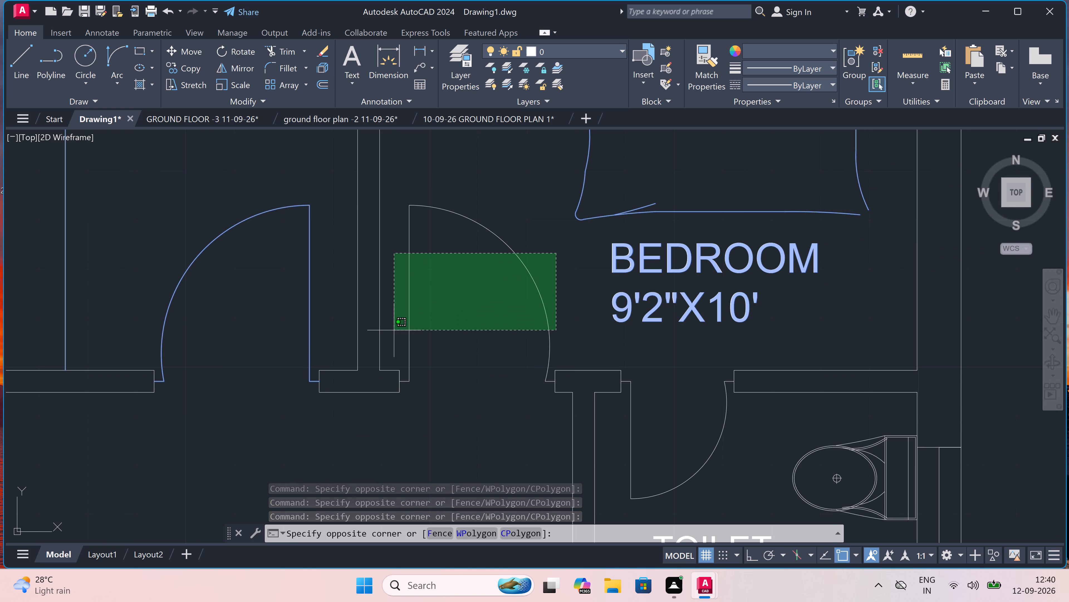
left_click(398, 330)
scroll(403, 402, "up", 3)
scroll(409, 322, "up", 3)
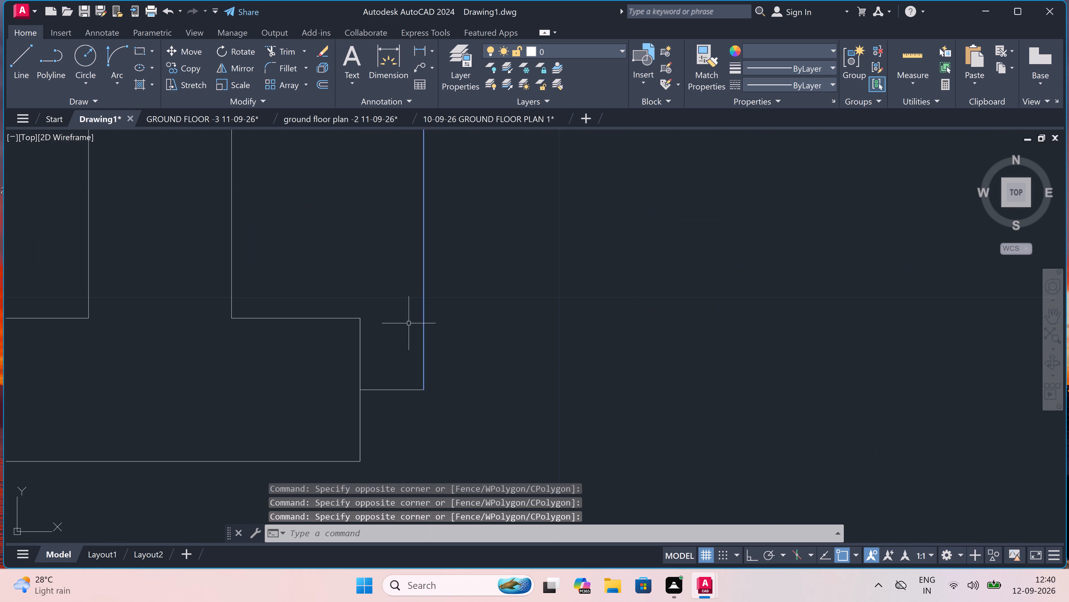
left_click_drag(409, 324, 405, 352)
left_click(350, 472)
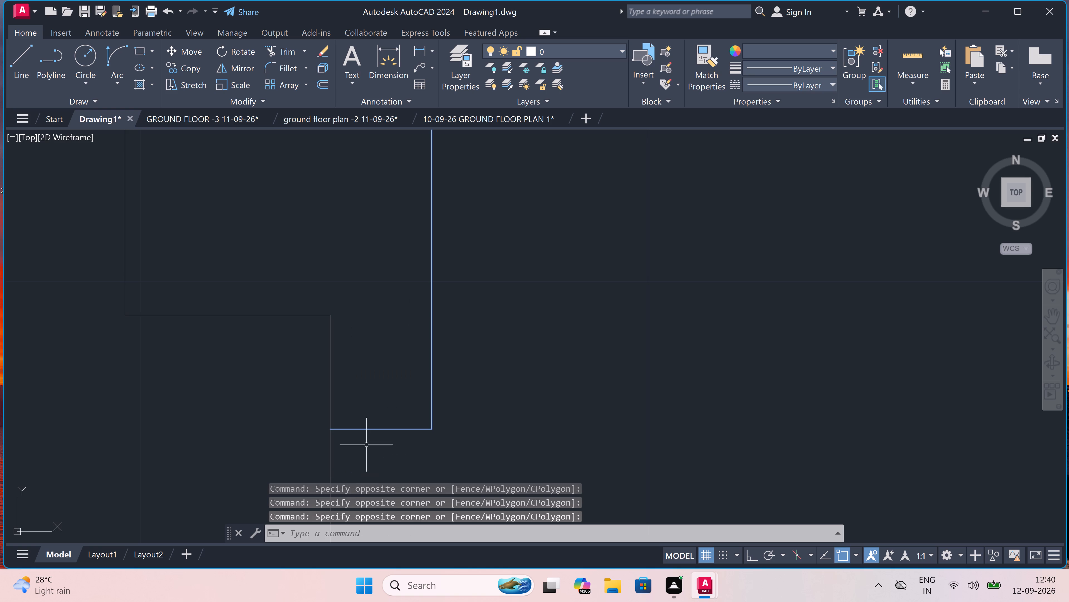
scroll(384, 401, "down", 6)
scroll(535, 393, "up", 4)
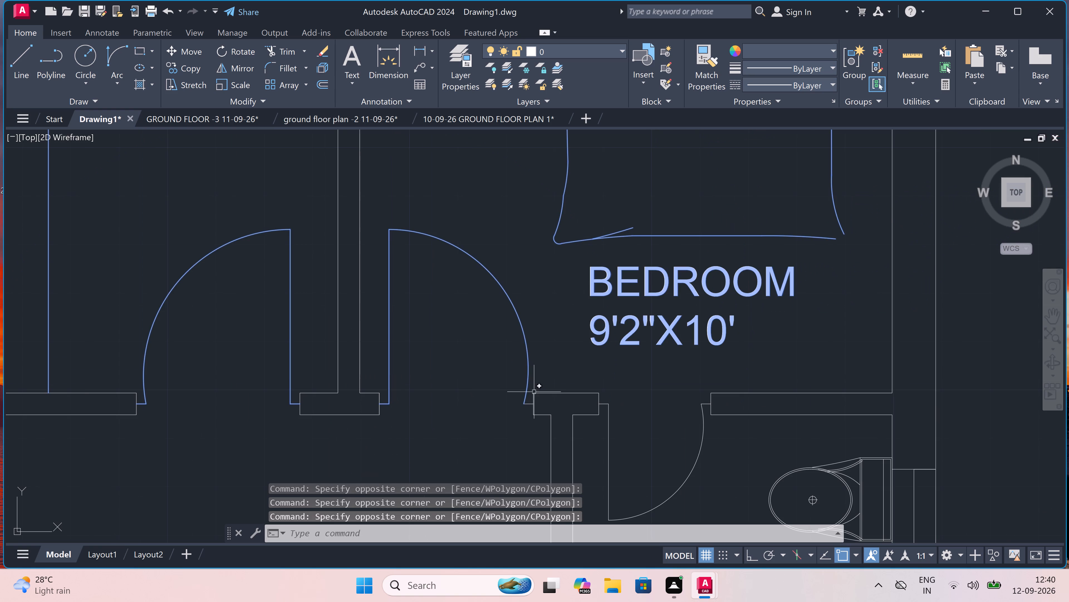
left_click(504, 435)
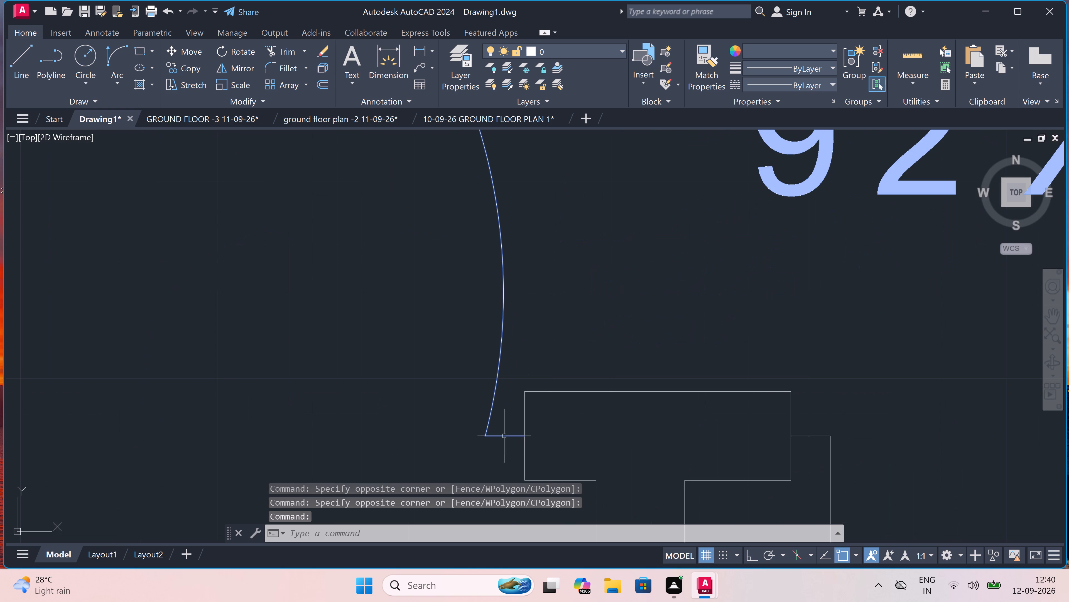
Add the top right apartment's toilet door to the selection: both short jamb lines, swing arc and leaf line.
scroll(364, 406, "down", 3)
scroll(472, 427, "up", 2)
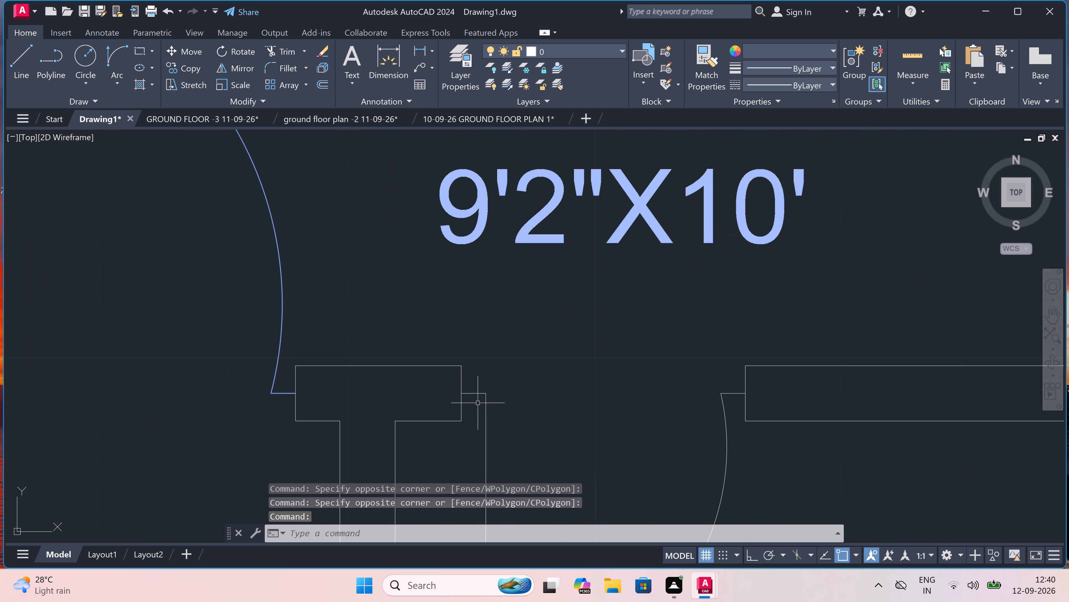
left_click(475, 393)
scroll(475, 393, "down", 3)
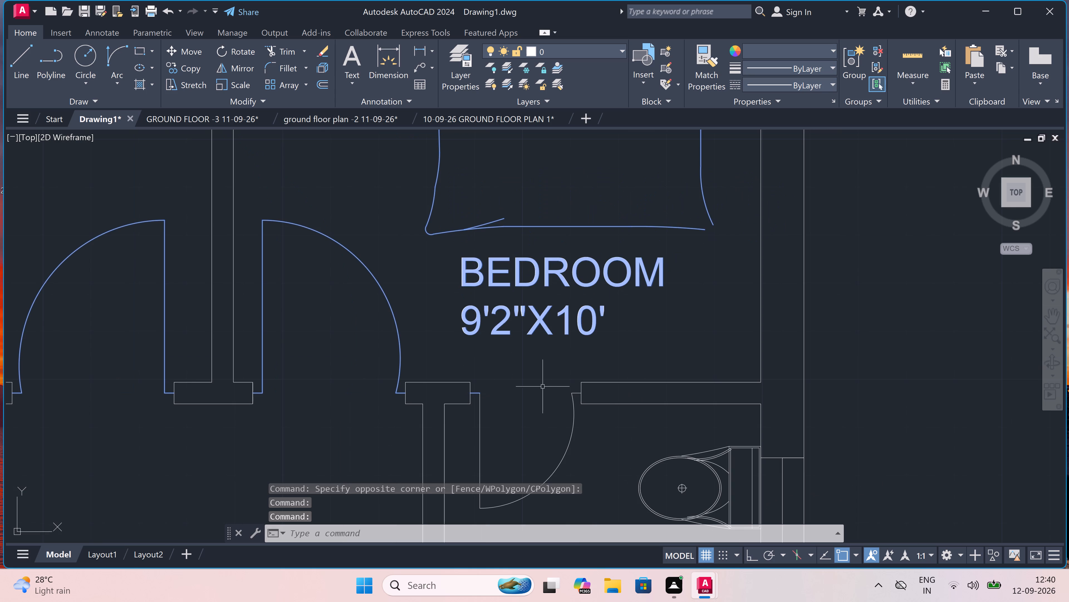
scroll(570, 393, "up", 4)
left_click_drag(590, 394, 586, 394)
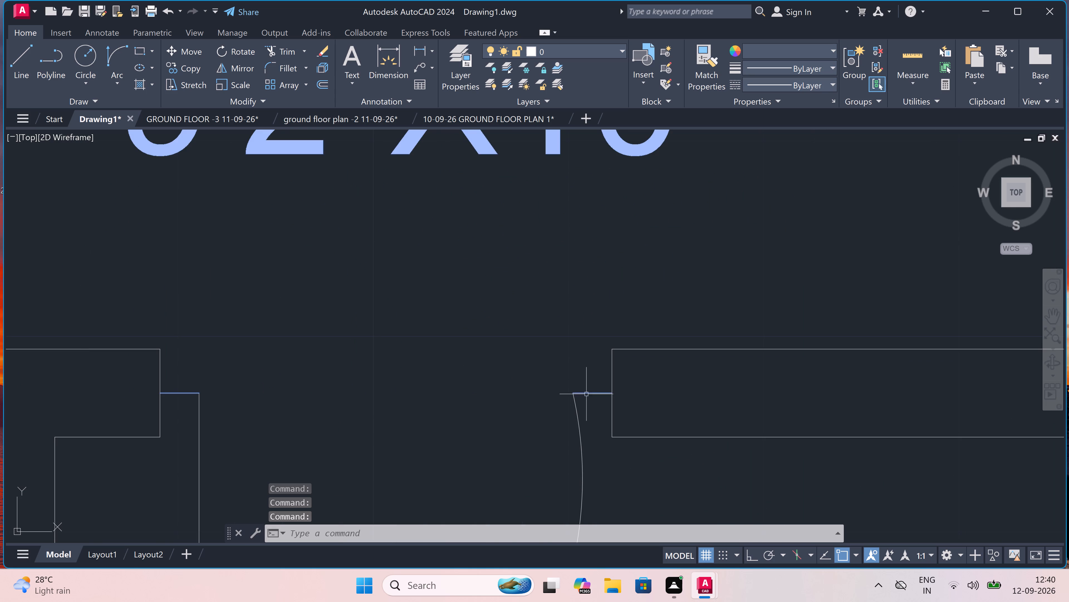
scroll(527, 368, "down", 6)
scroll(542, 392, "up", 3)
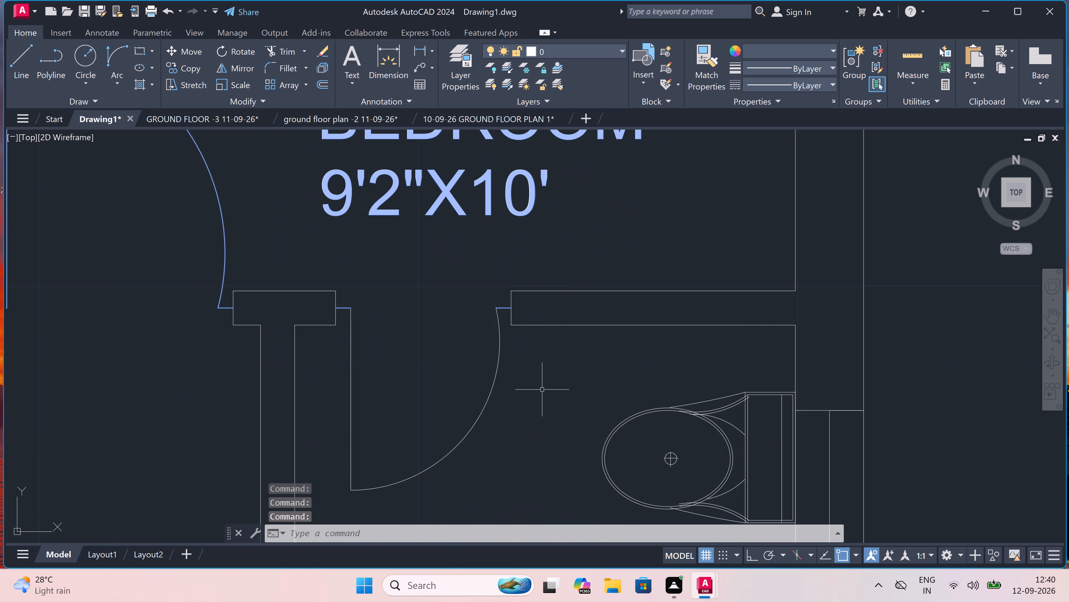
left_click_drag(523, 355, 515, 364)
left_click(327, 460)
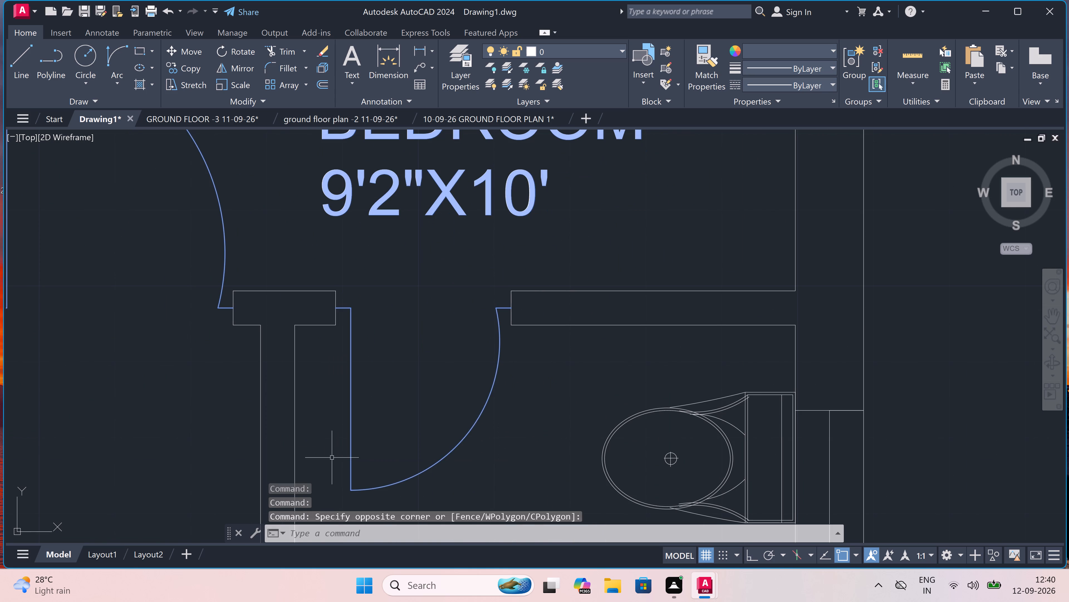
Add the WC fixture in the top right apartment's toilet to the selection.
scroll(420, 374, "down", 5)
left_click_drag(572, 379, 559, 392)
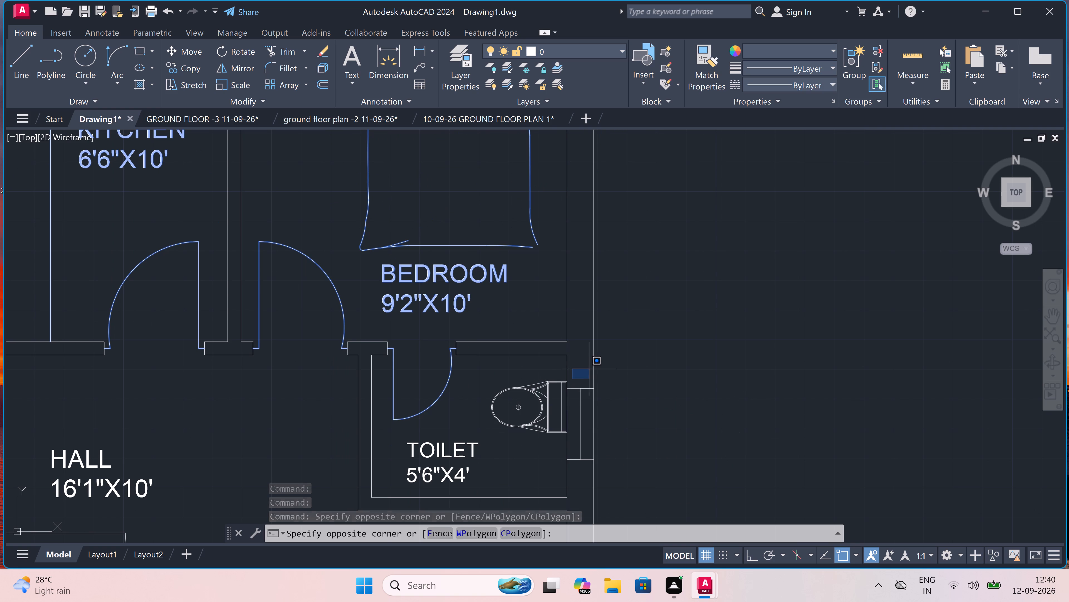
left_click(578, 374)
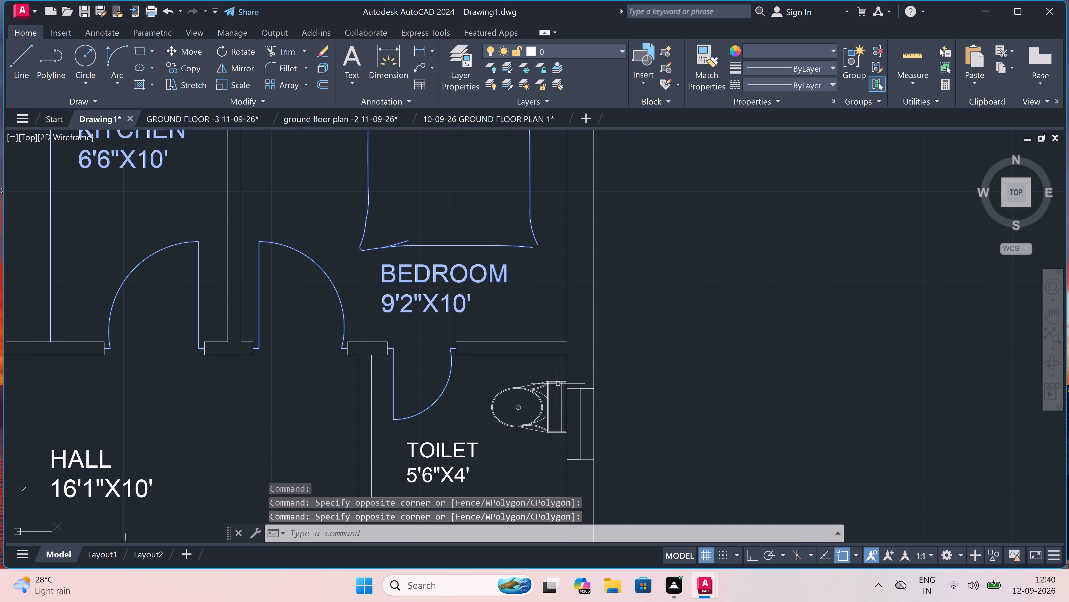
left_click_drag(557, 384, 550, 393)
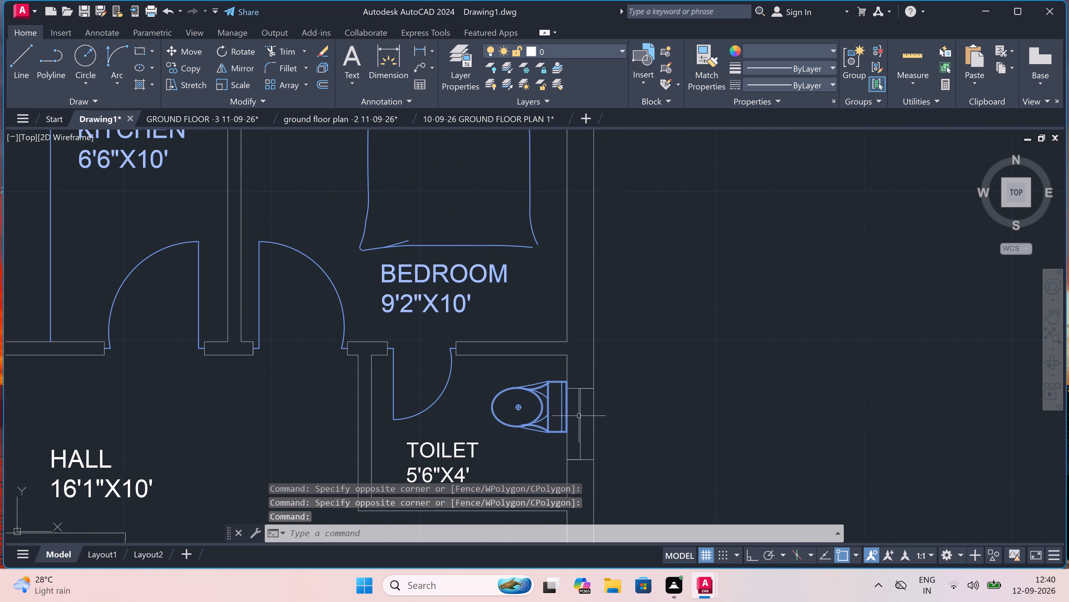
Add the top right apartment's toilet window, in the outer wall behind the WC, to the selection with its end and middle lines.
scroll(582, 417, "down", 4)
scroll(582, 426, "up", 4)
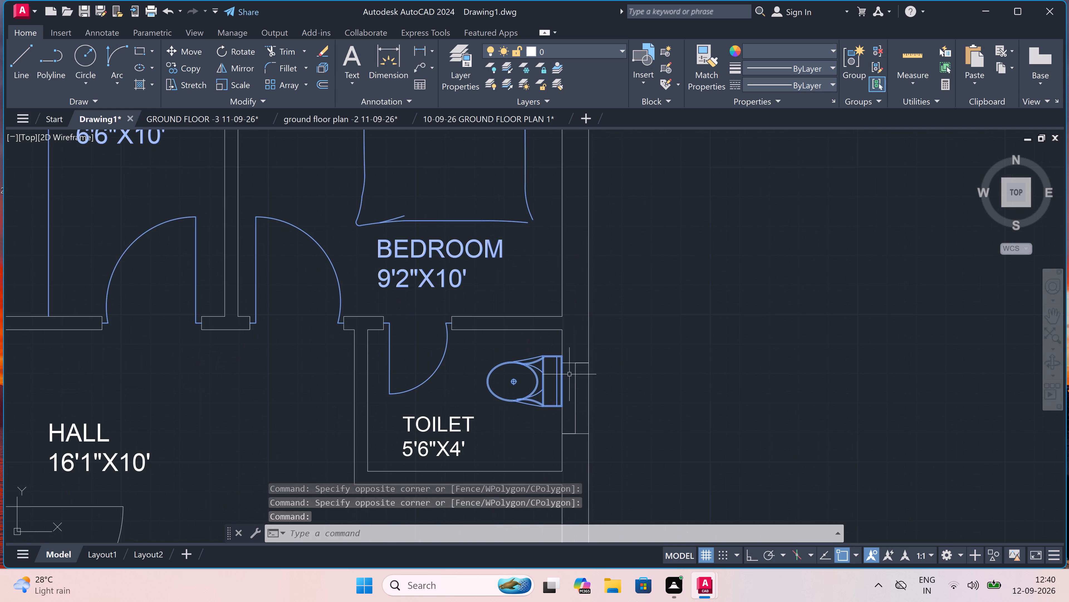
left_click_drag(582, 363, 582, 368)
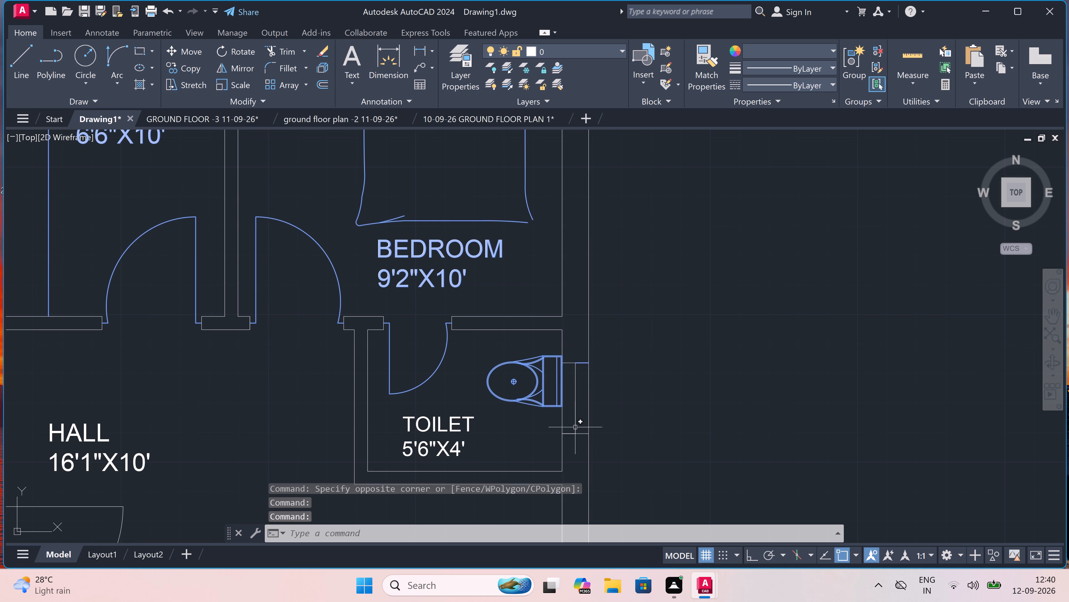
left_click(573, 428)
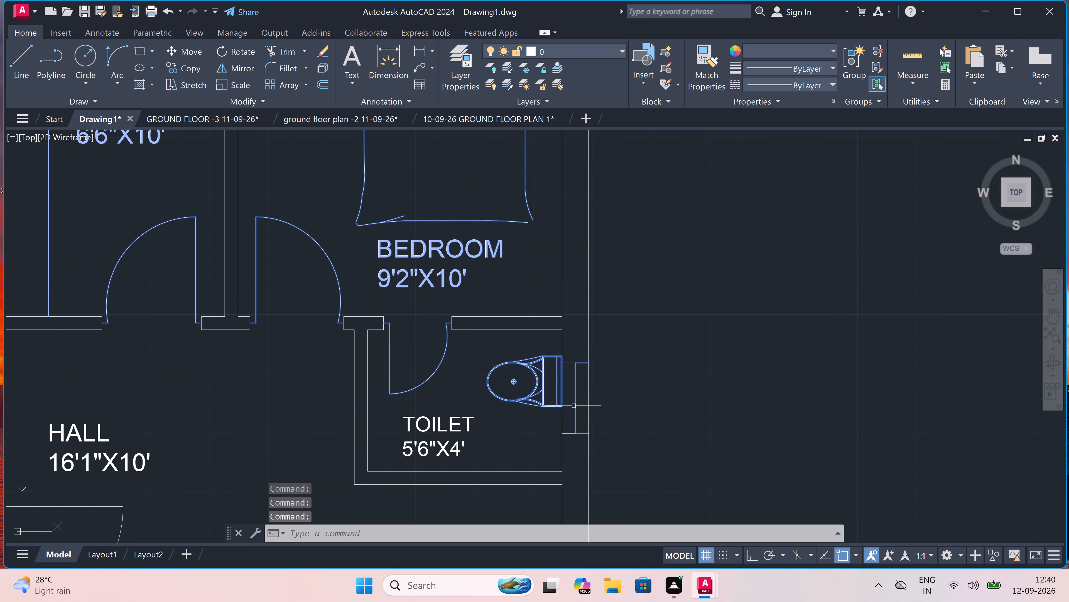
scroll(574, 436, "up", 4)
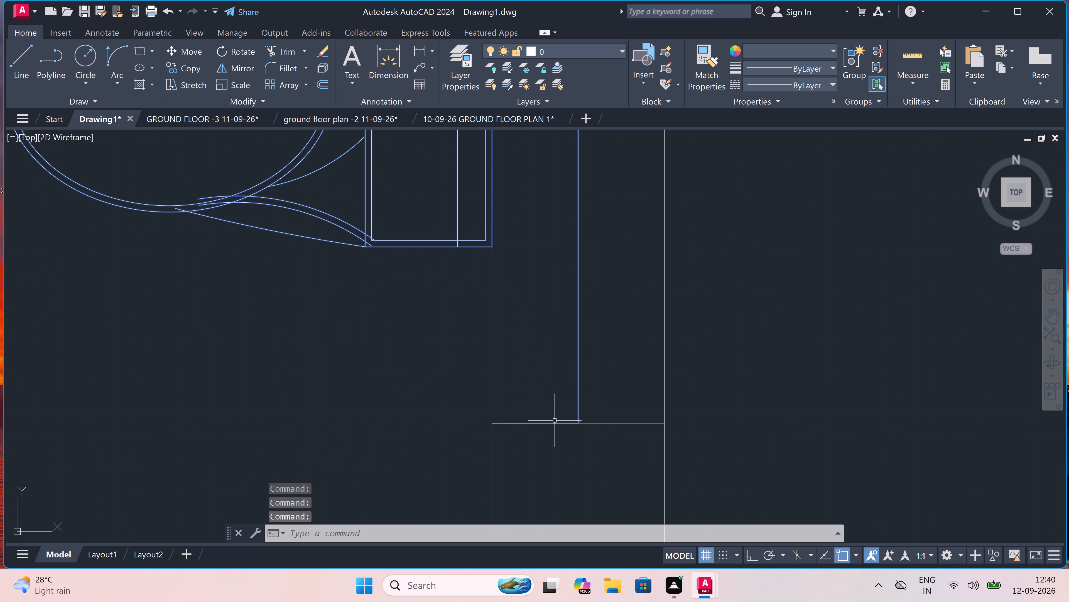
left_click(548, 425)
scroll(548, 425, "down", 3)
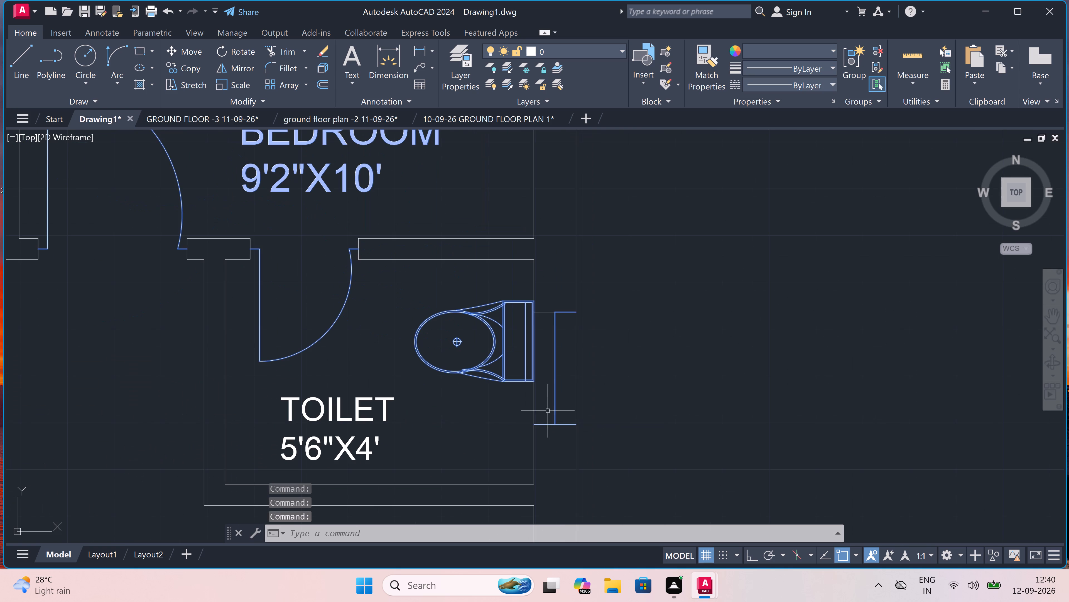
scroll(543, 326, "up", 4)
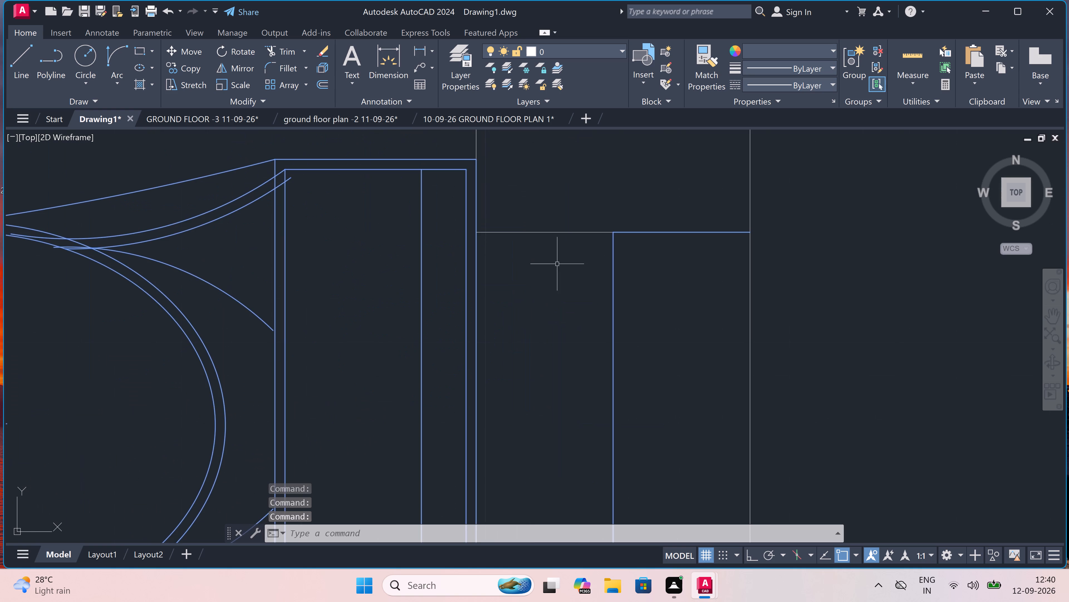
left_click_drag(593, 196, 580, 212)
left_click(558, 259)
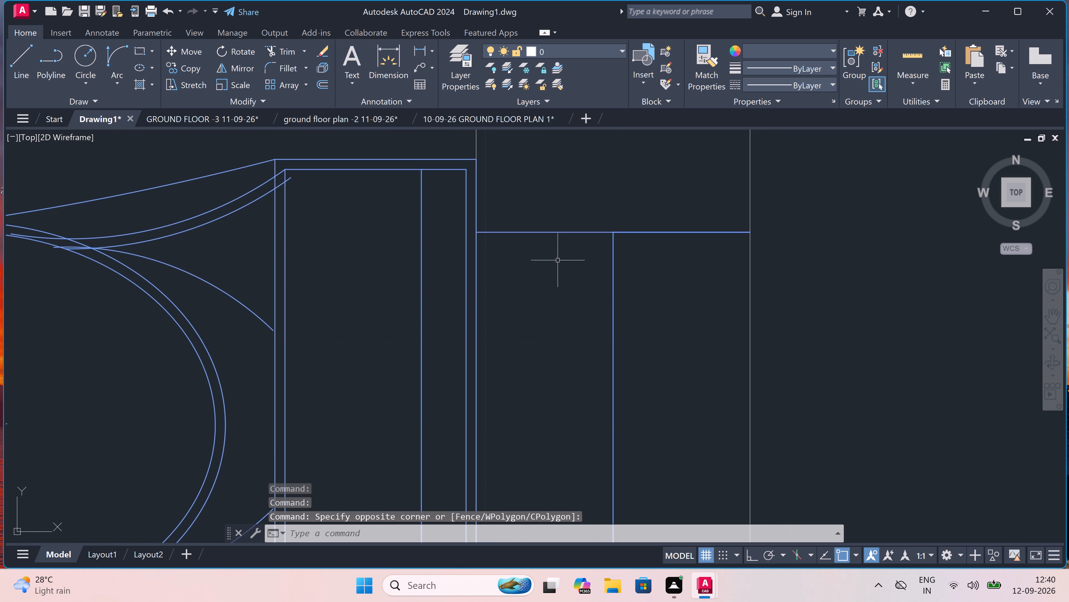
Add the top right apartment's TOILET 5'6"X4' and HALL 16'1"X10' labels to the selection.
scroll(558, 260, "down", 5)
left_click(435, 308)
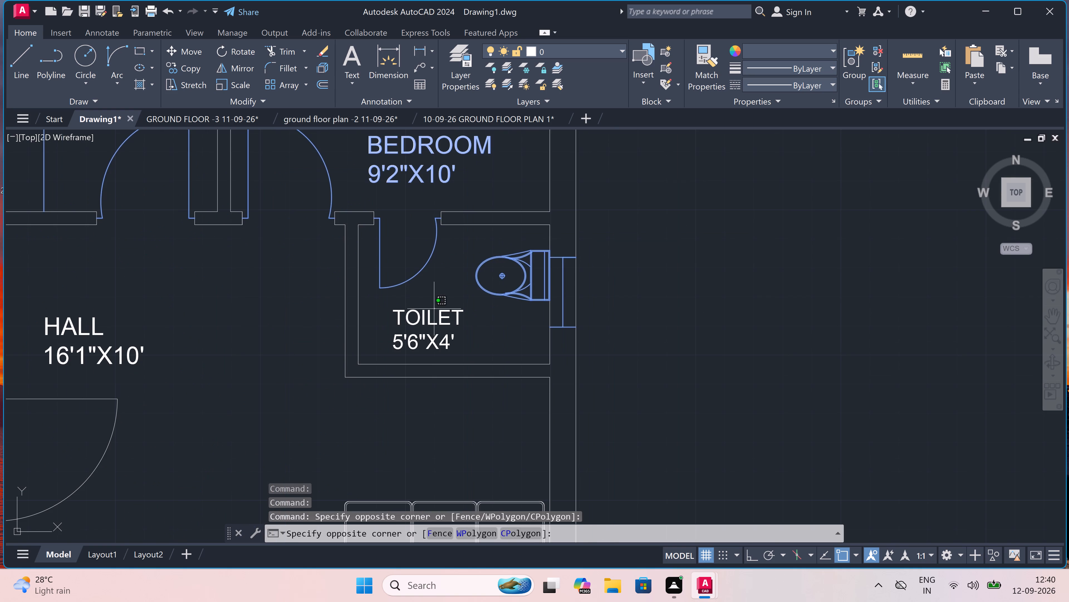
left_click(420, 326)
scroll(420, 327, "down", 4)
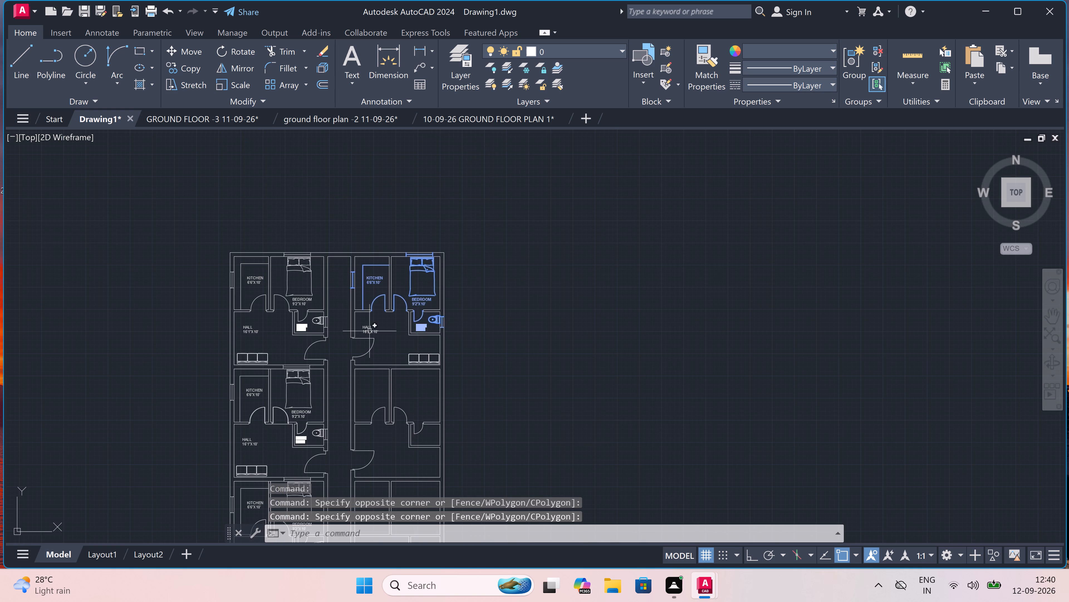
scroll(369, 331, "up", 2)
left_click(369, 330)
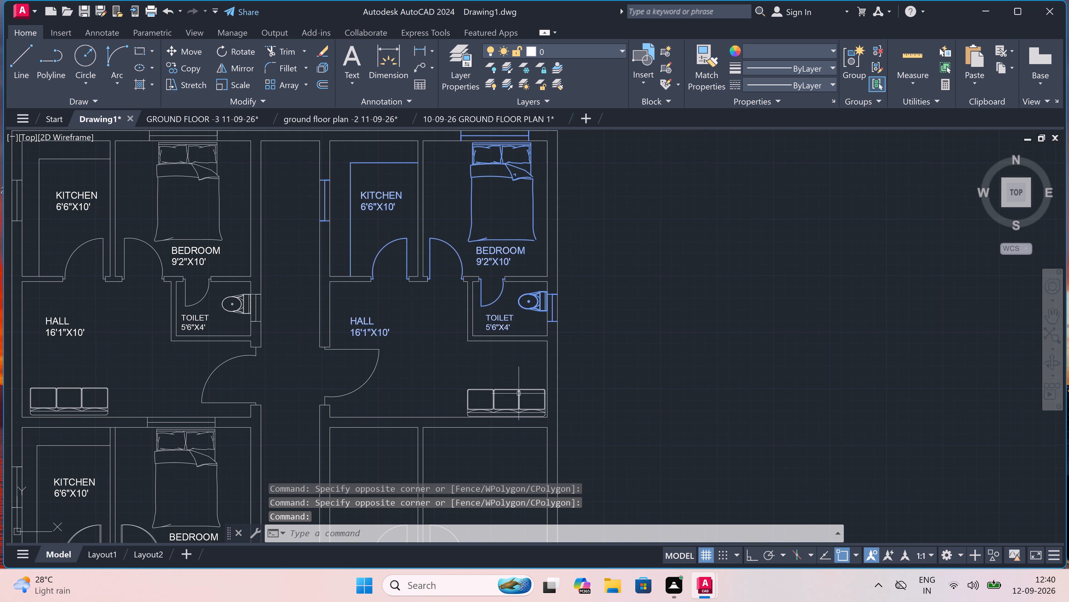
Add the three-seat sofa in the top right apartment's hall to the selection.
scroll(540, 409, "up", 4)
scroll(572, 331, "up", 2)
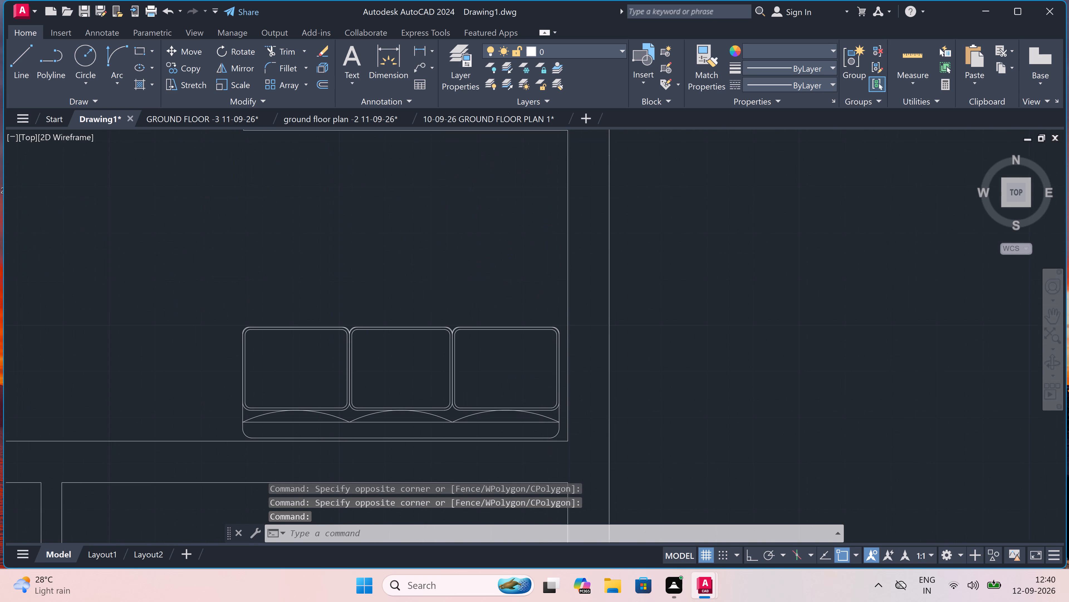
left_click_drag(548, 302, 545, 307)
scroll(390, 373, "down", 2)
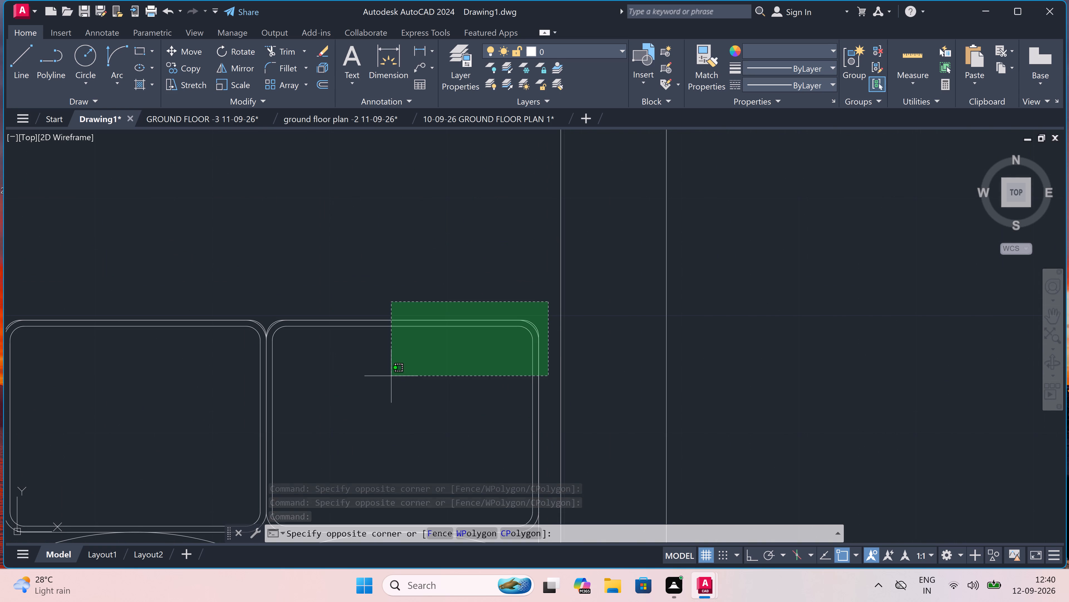
scroll(390, 373, "down", 2)
scroll(311, 409, "up", 3)
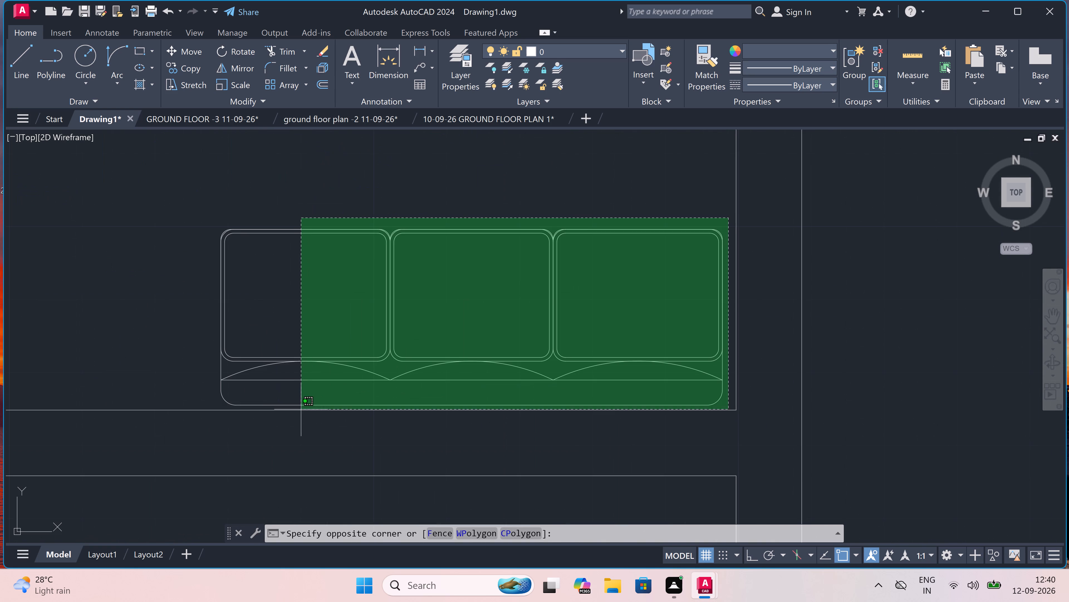
scroll(200, 408, "up", 4)
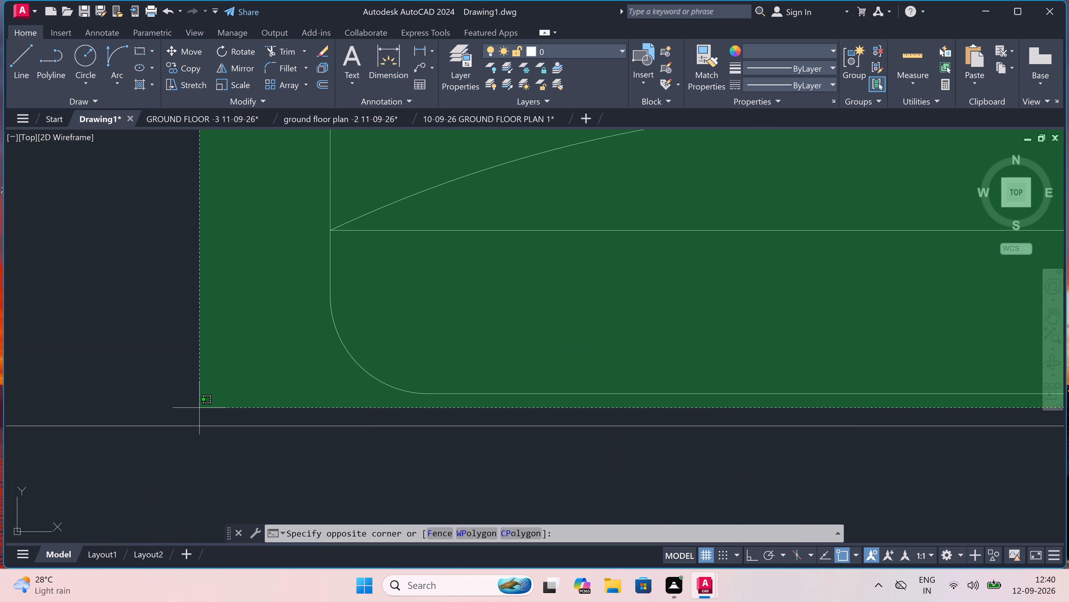
left_click(199, 408)
Add the top right apartment's entrance door on the central passage to the selection: leaf line, swing arc and short jamb lines.
scroll(199, 408, "down", 8)
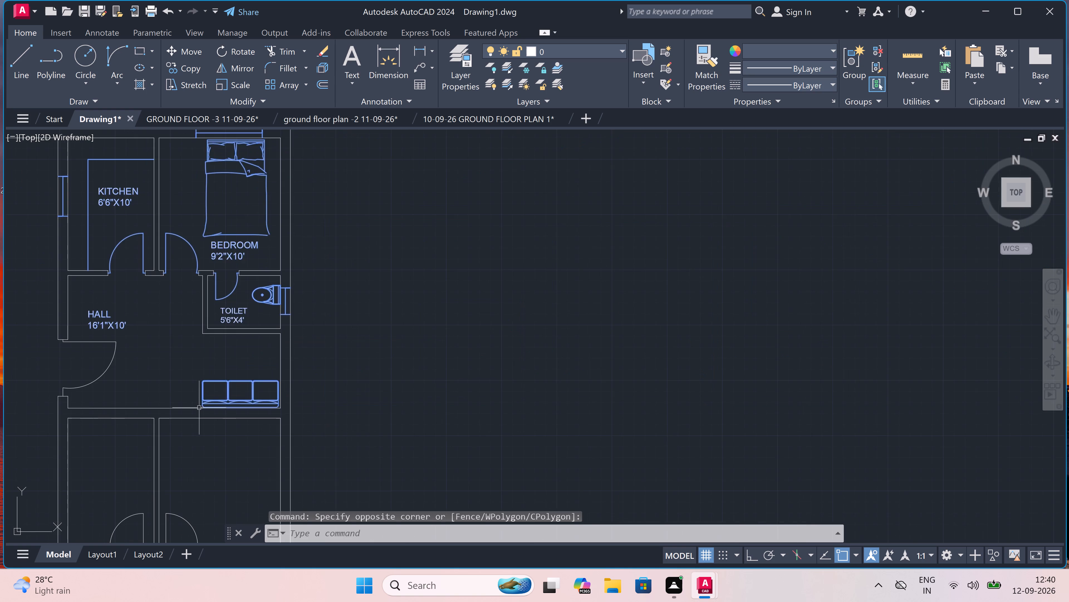
scroll(199, 408, "down", 3)
scroll(146, 383, "up", 4)
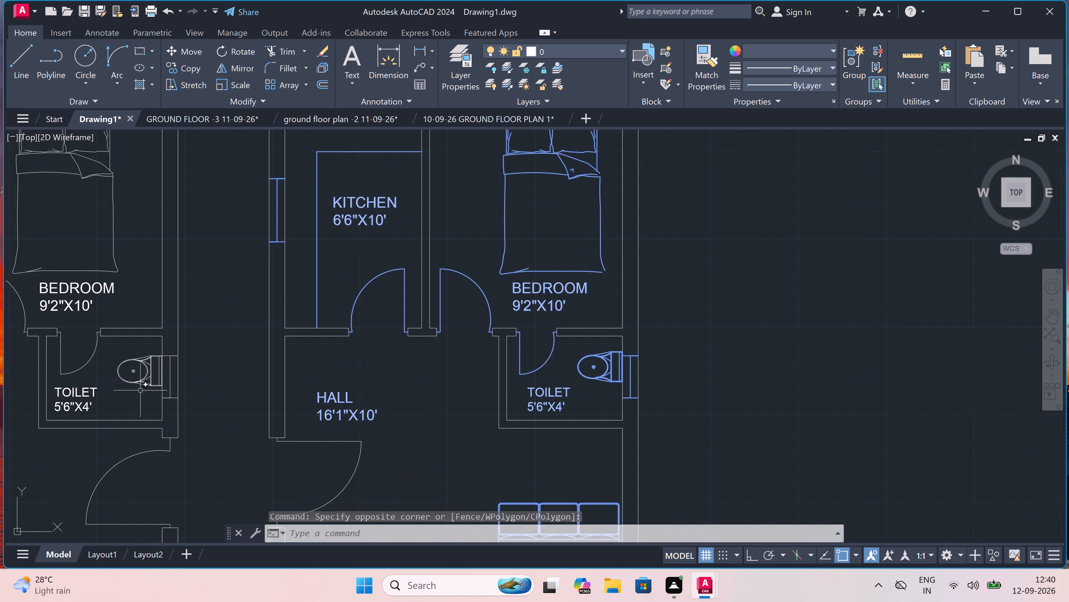
scroll(238, 390, "down", 2)
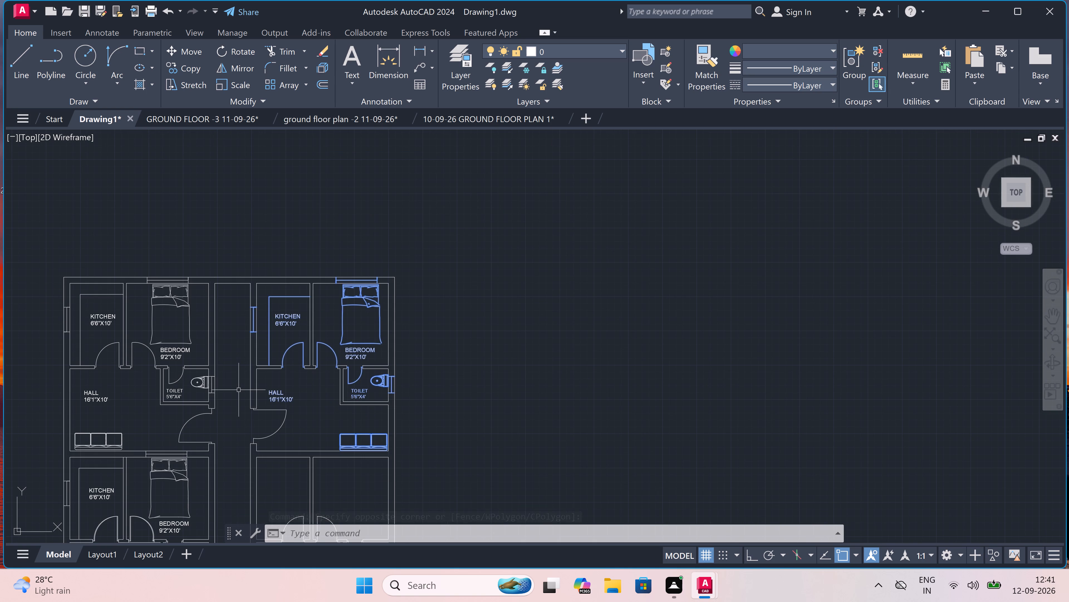
scroll(254, 425, "up", 4)
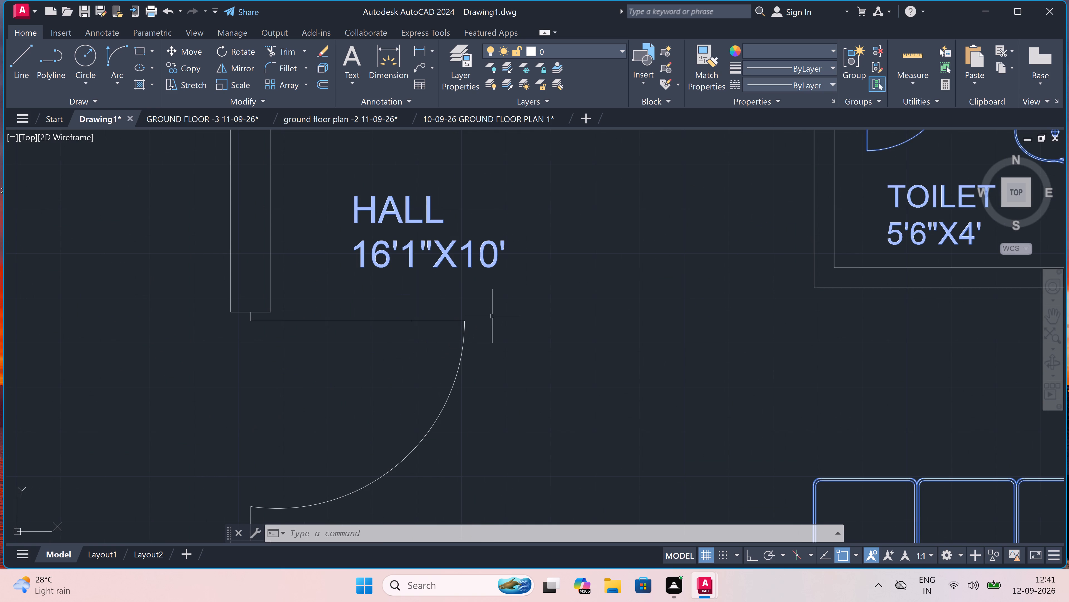
left_click_drag(495, 312, 490, 317)
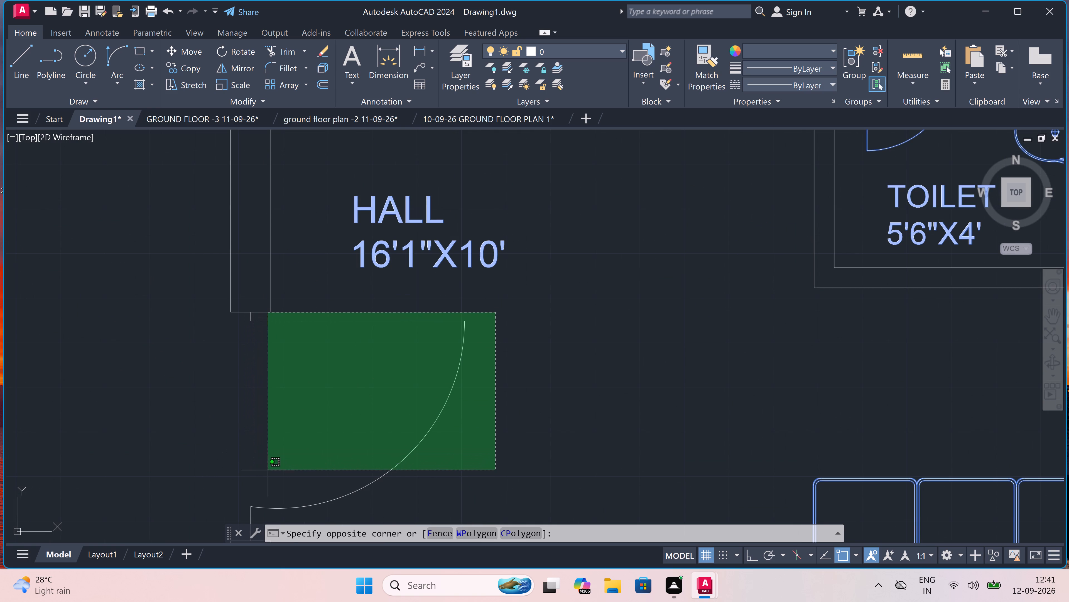
left_click(297, 467)
scroll(355, 363, "down", 5)
scroll(332, 396, "up", 4)
scroll(401, 330, "up", 3)
left_click_drag(400, 330, 397, 334)
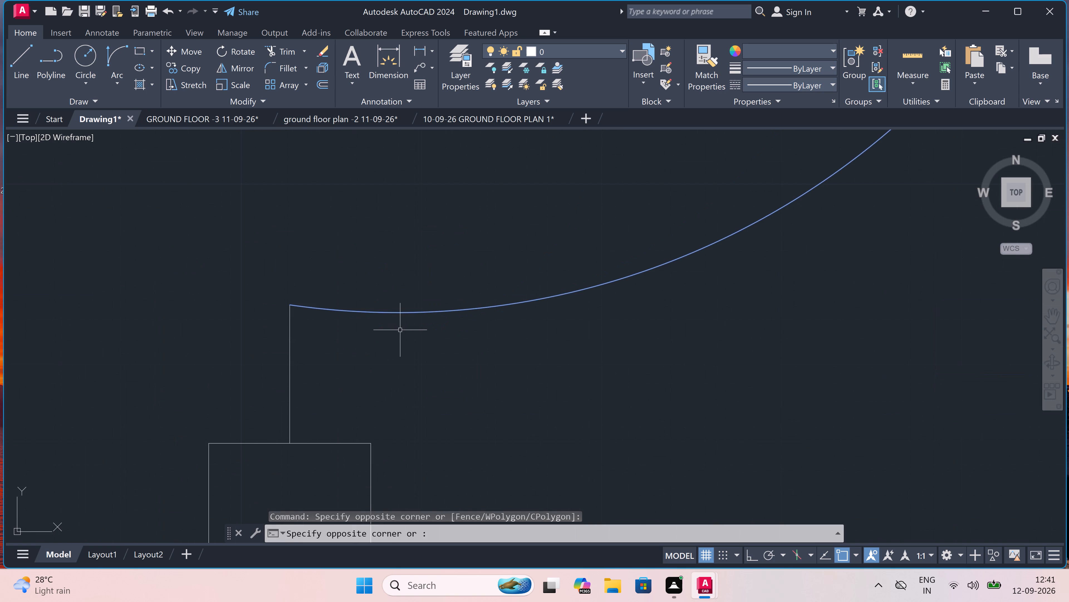
left_click(263, 376)
scroll(265, 376, "down", 7)
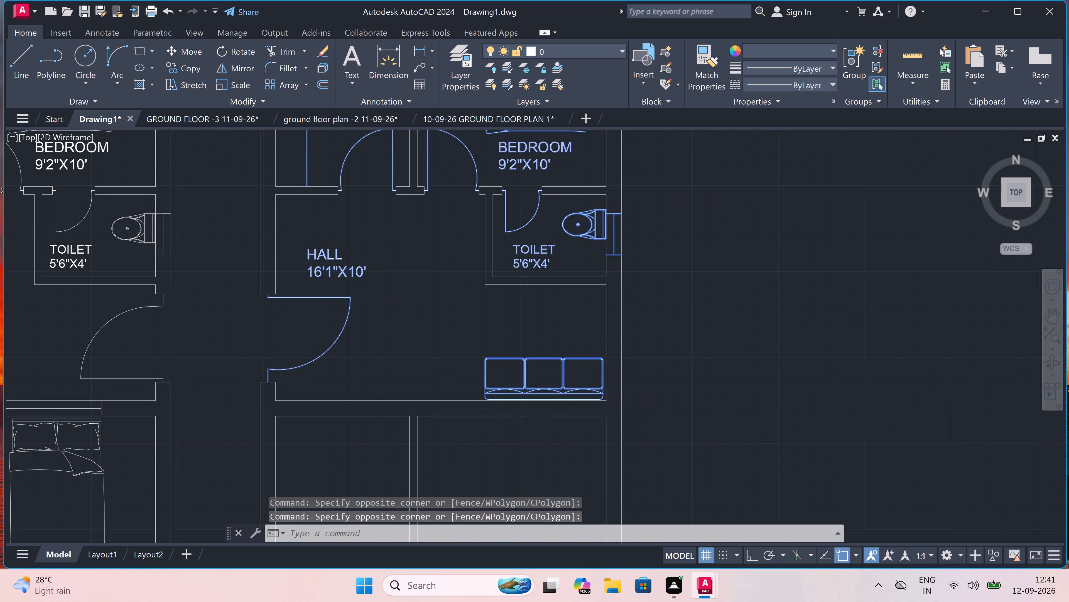
Add the short upper jamb line of the top right apartment's entrance door to the selection.
scroll(261, 346, "up", 7)
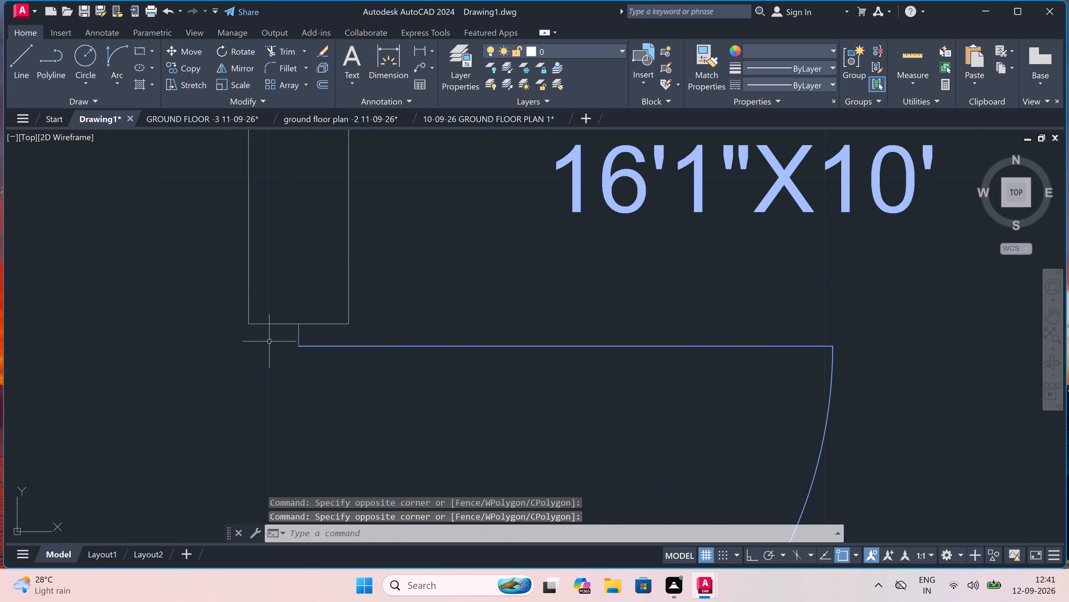
scroll(295, 335, "up", 4)
left_click_drag(351, 325, 344, 330)
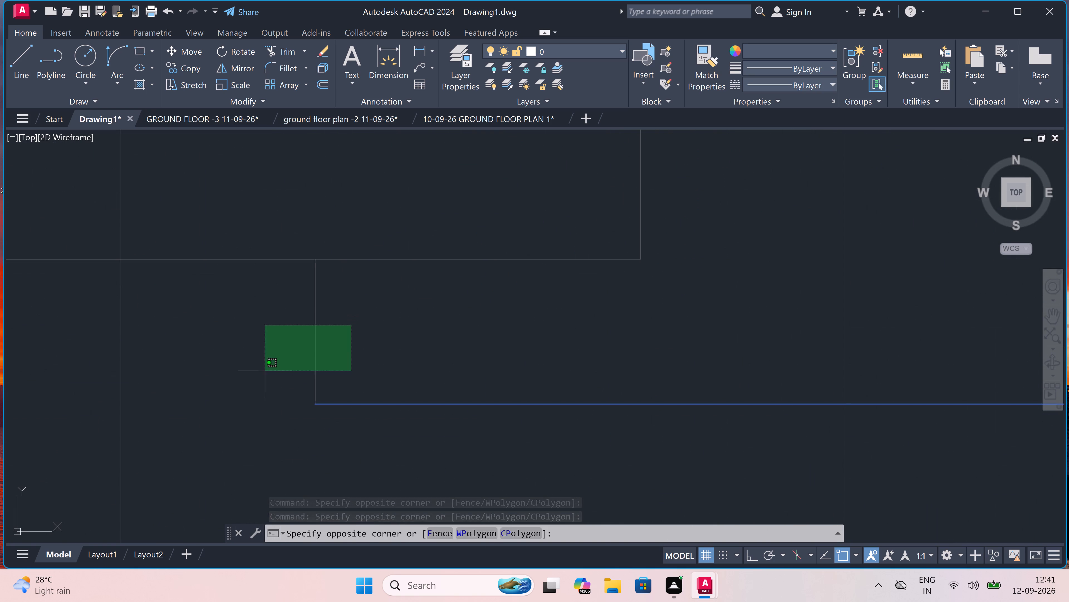
left_click(260, 384)
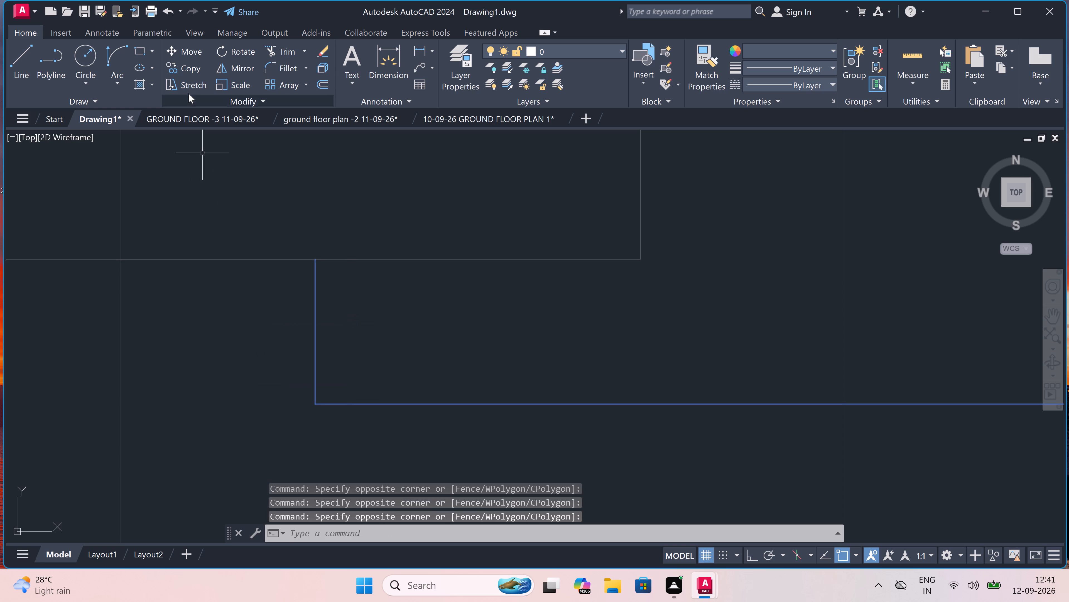
Copy the selection straight down to the second right-hand apartment, with Ortho on, using the bedroom window's outer corner as base point.
left_click(186, 67)
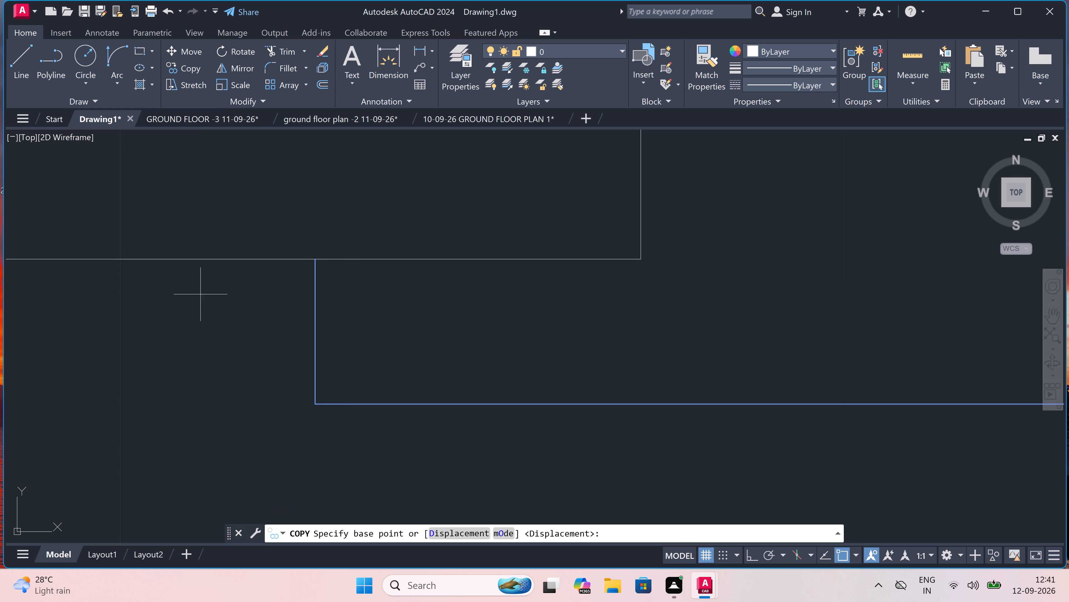
scroll(208, 313, "down", 13)
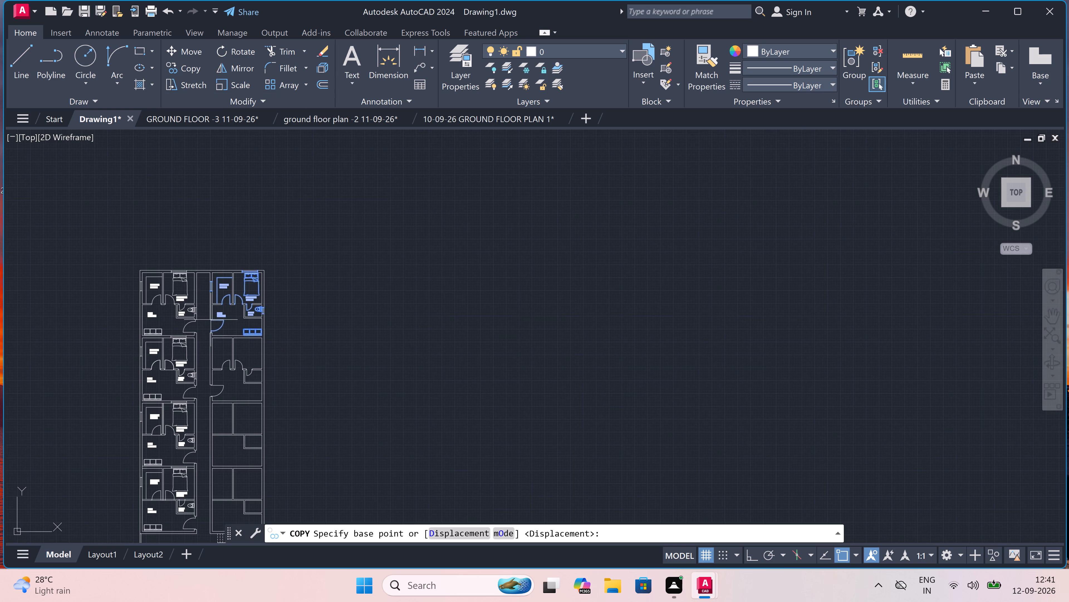
scroll(246, 260, "up", 5)
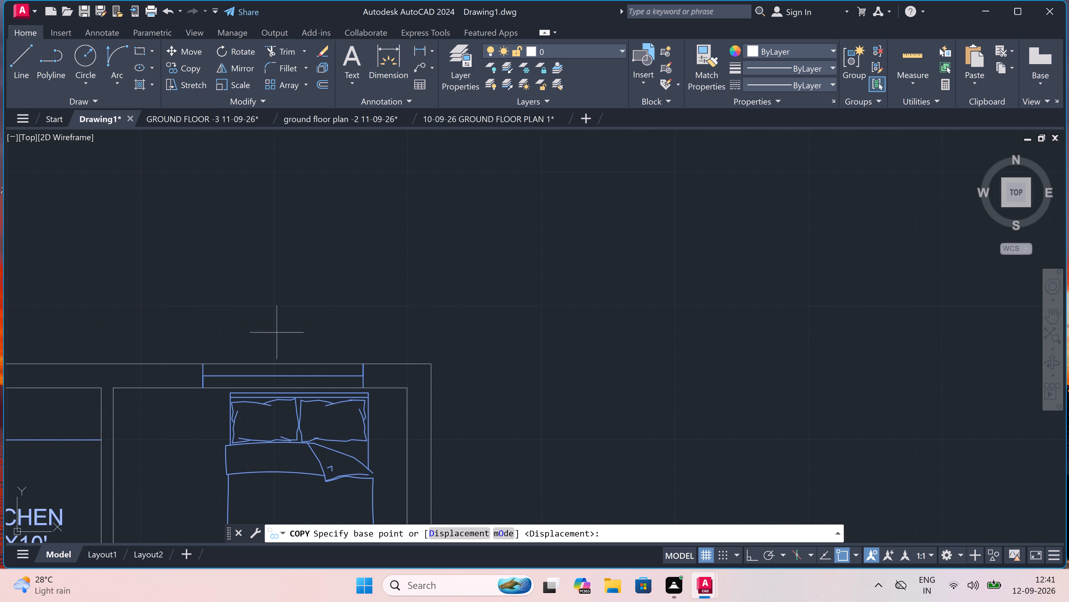
left_click(365, 360)
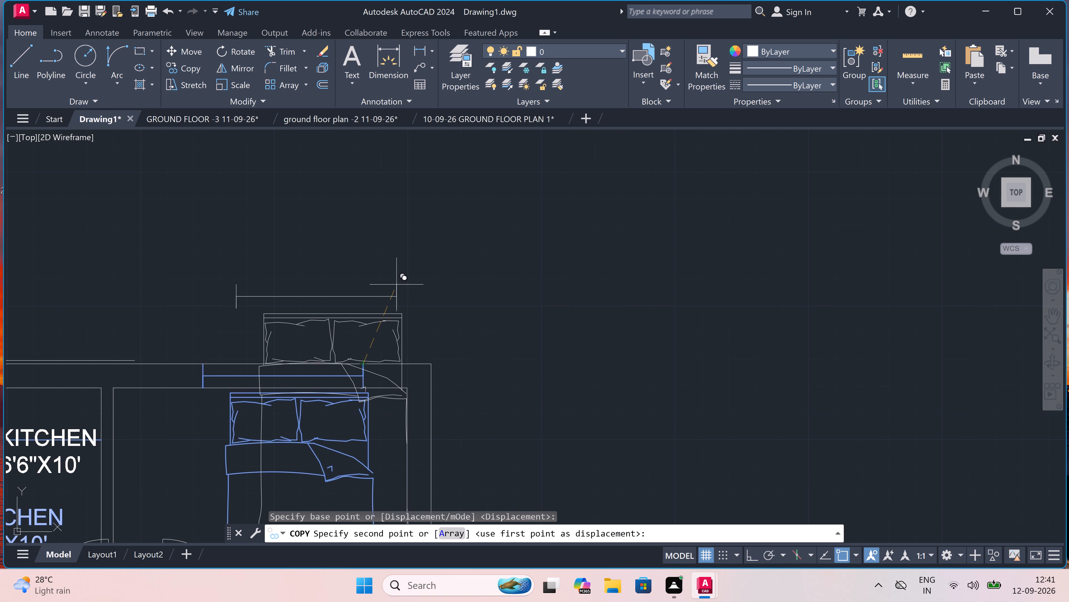
key("F8")
scroll(398, 279, "down", 6)
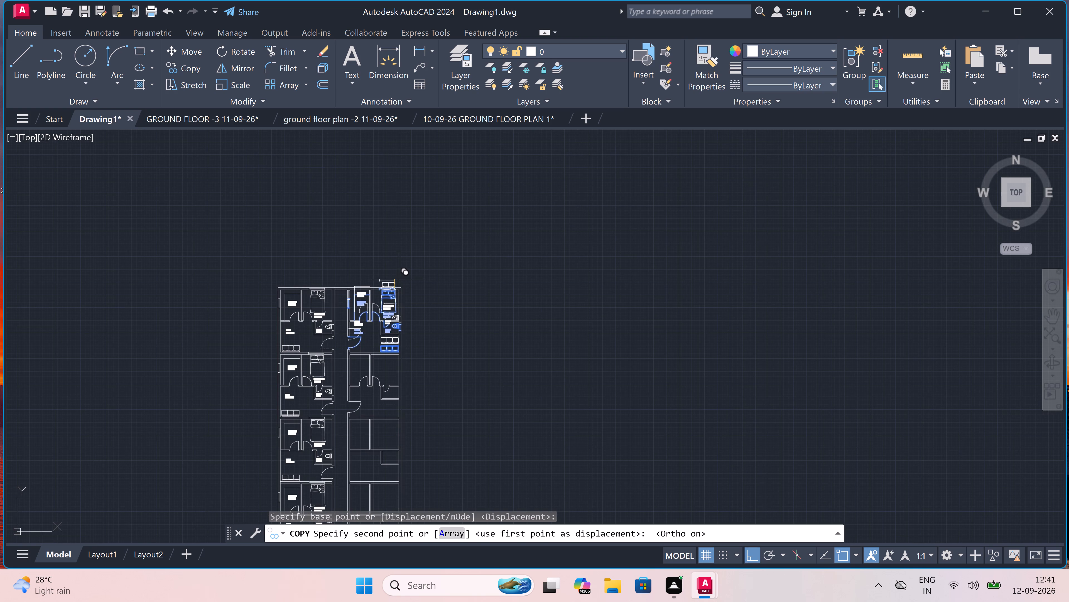
scroll(382, 359, "up", 8)
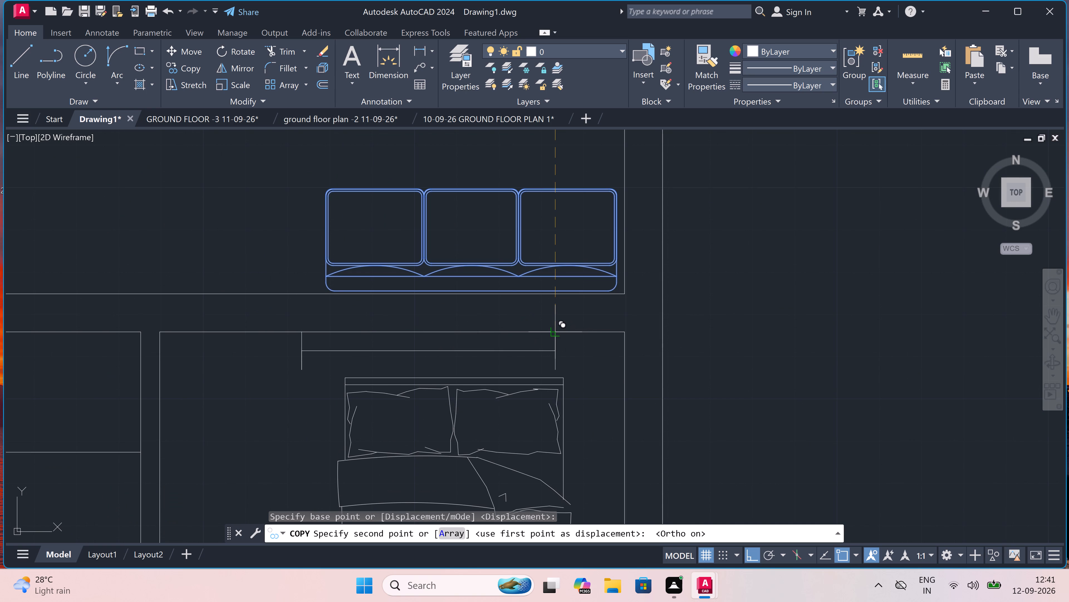
scroll(548, 291, "up", 3)
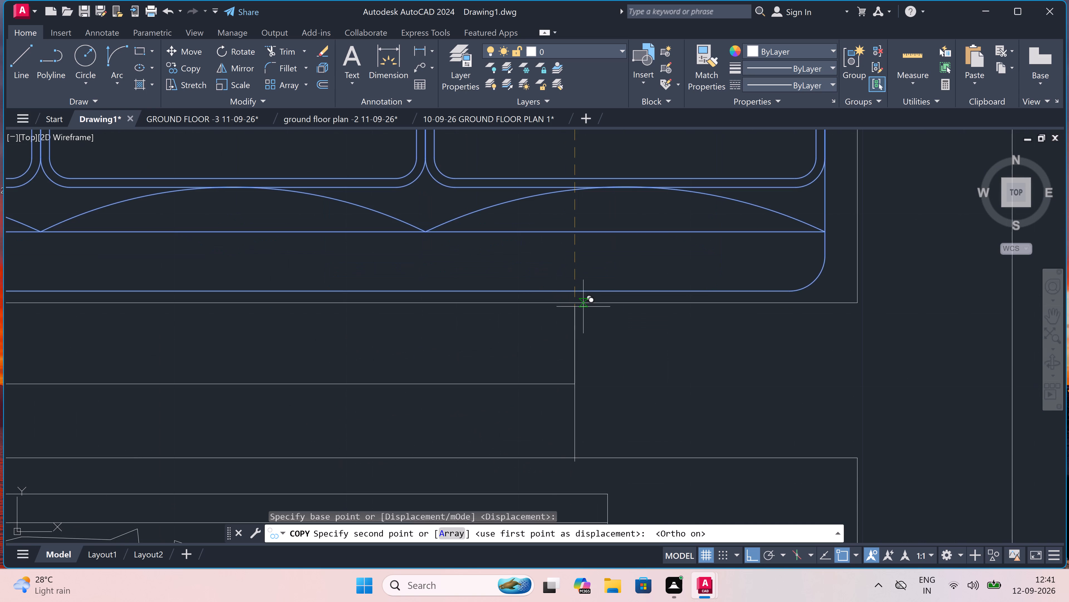
left_click(579, 305)
Place another copy of the selection in the third right-hand apartment, with the bedroom window set in the wall below the hall sofa.
scroll(586, 259, "down", 8)
scroll(572, 401, "down", 4)
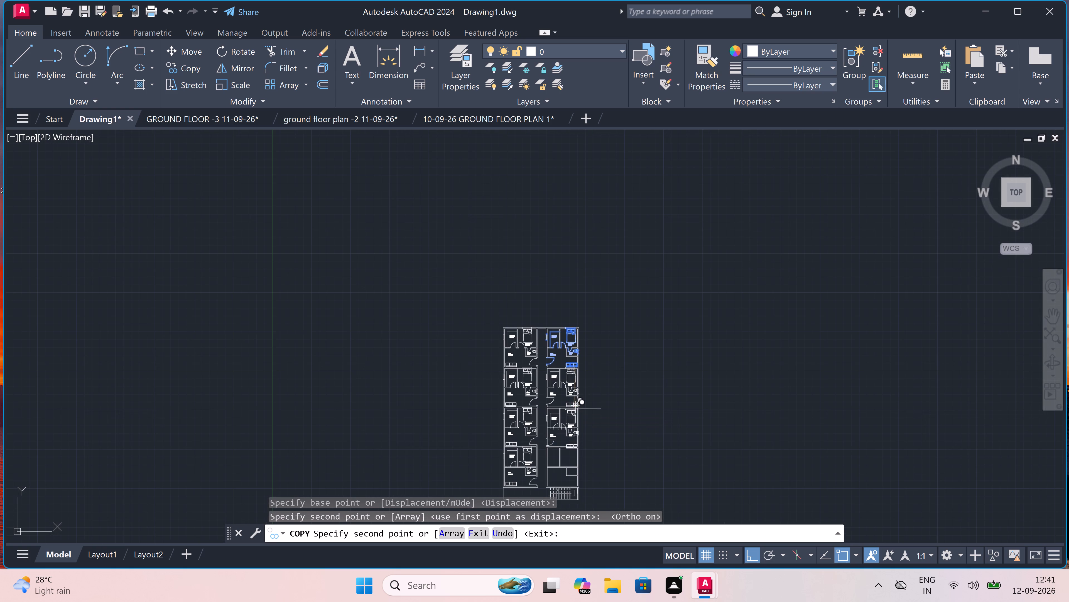
scroll(565, 433, "up", 4)
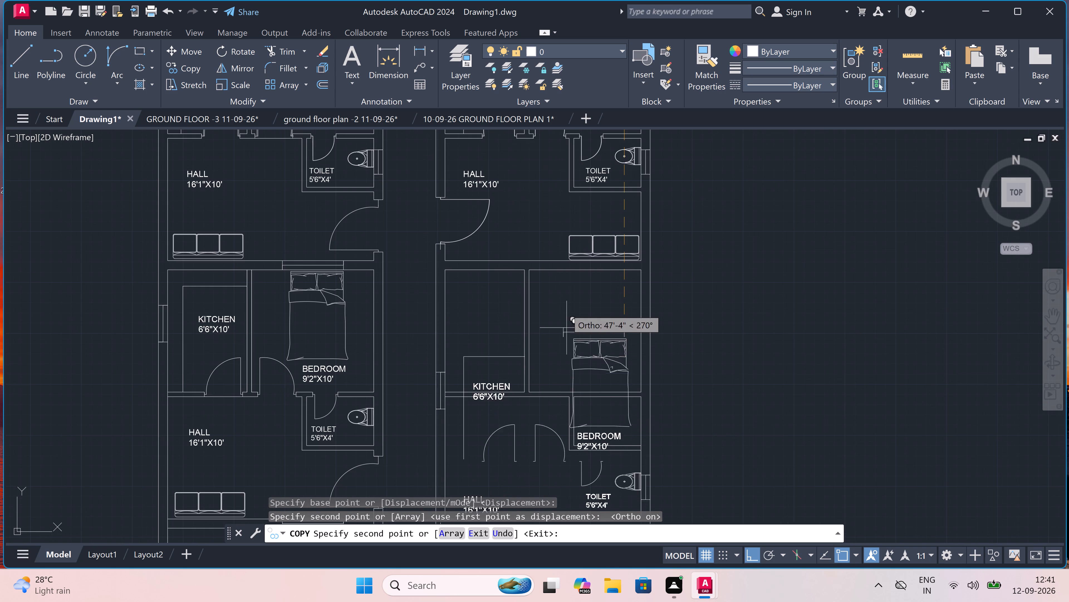
scroll(573, 286, "up", 3)
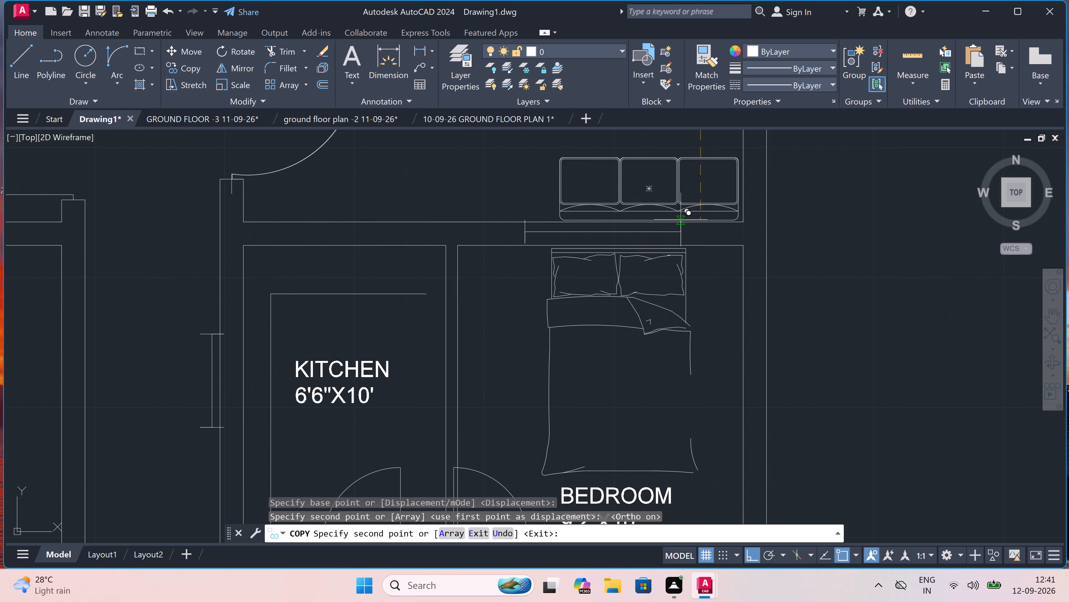
scroll(708, 228, "up", 3)
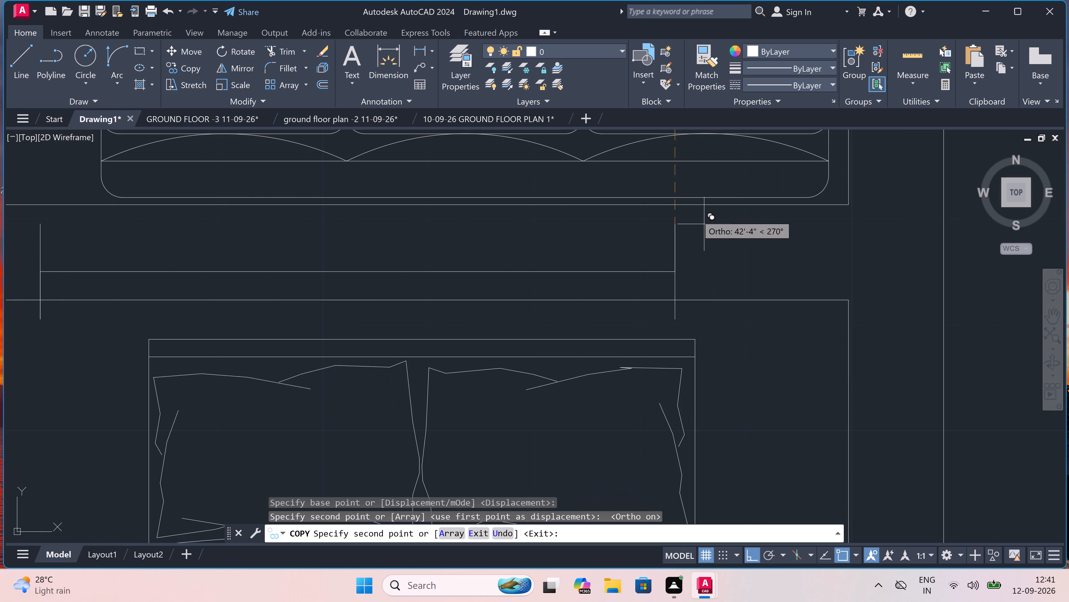
left_click(676, 205)
Place a last copy of the selection in the bottom right apartment above the staircase and end the Copy command.
scroll(676, 206, "down", 7)
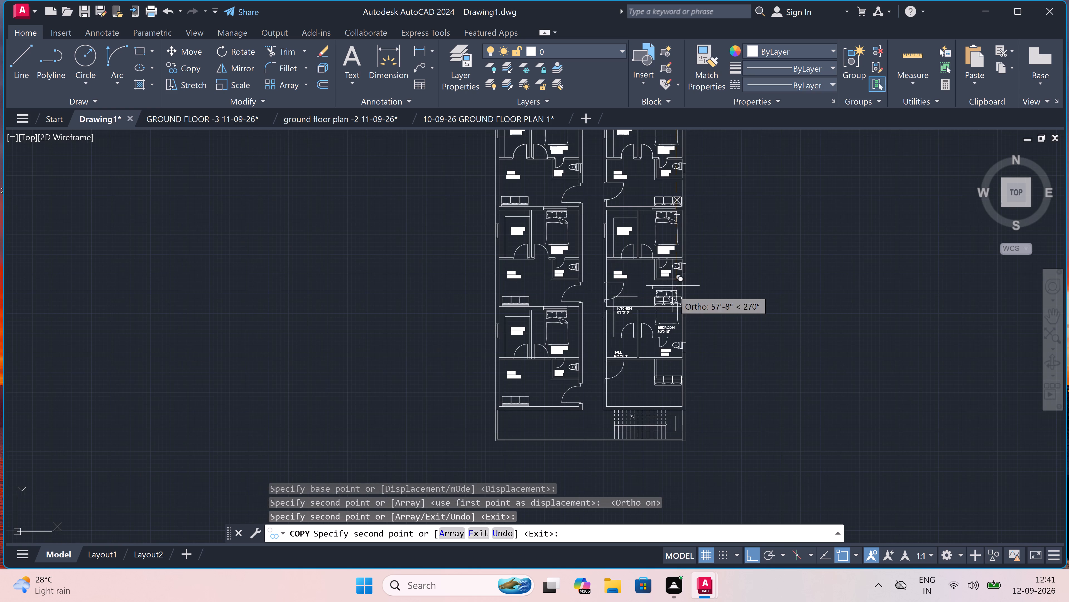
scroll(668, 309, "up", 7)
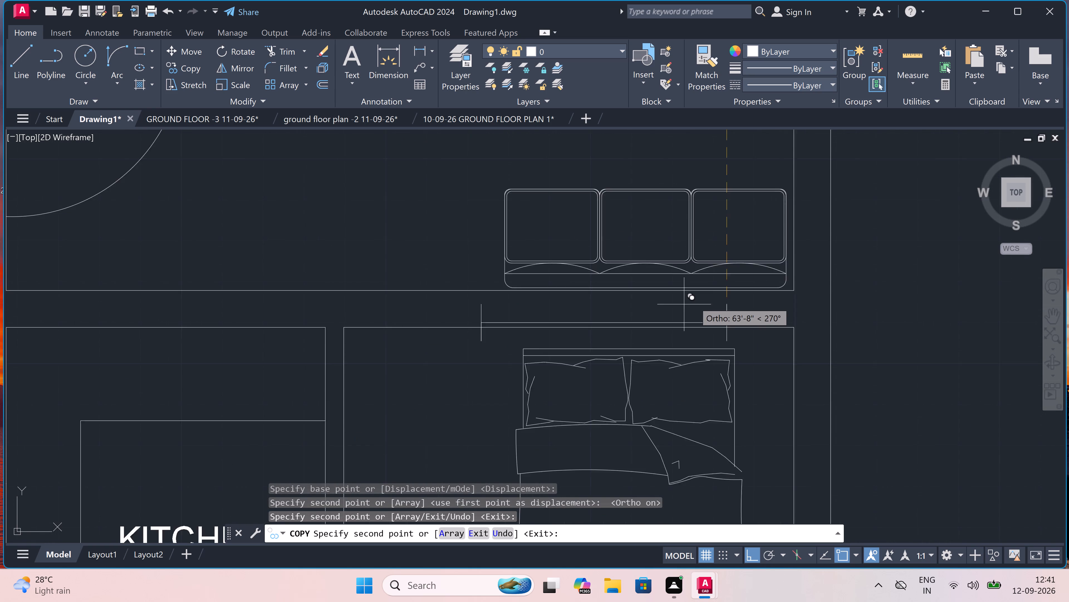
scroll(792, 284, "up", 3)
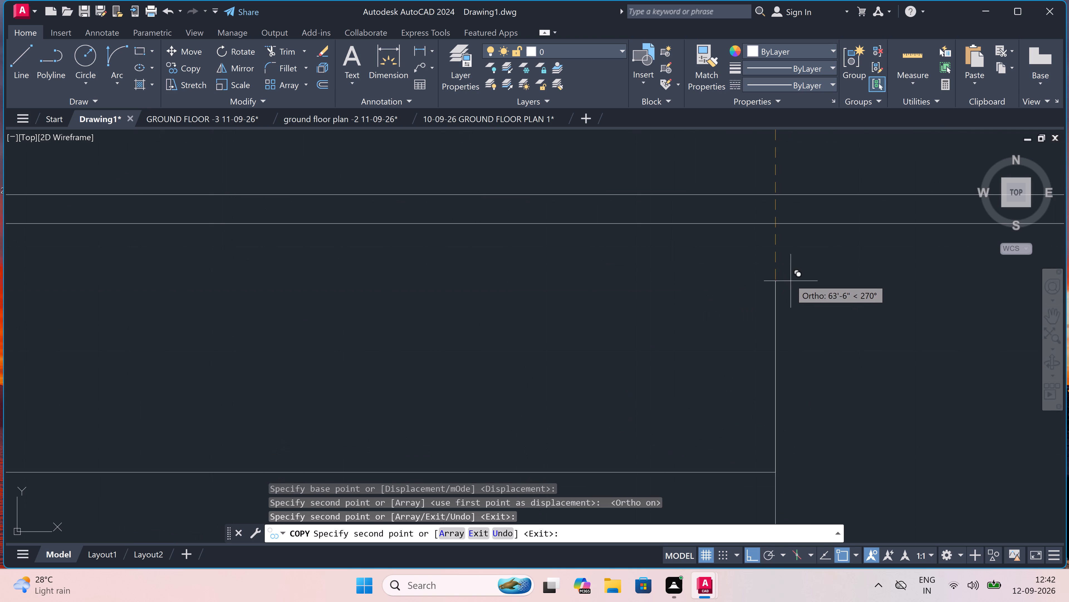
left_click(776, 223)
scroll(688, 212, "down", 3)
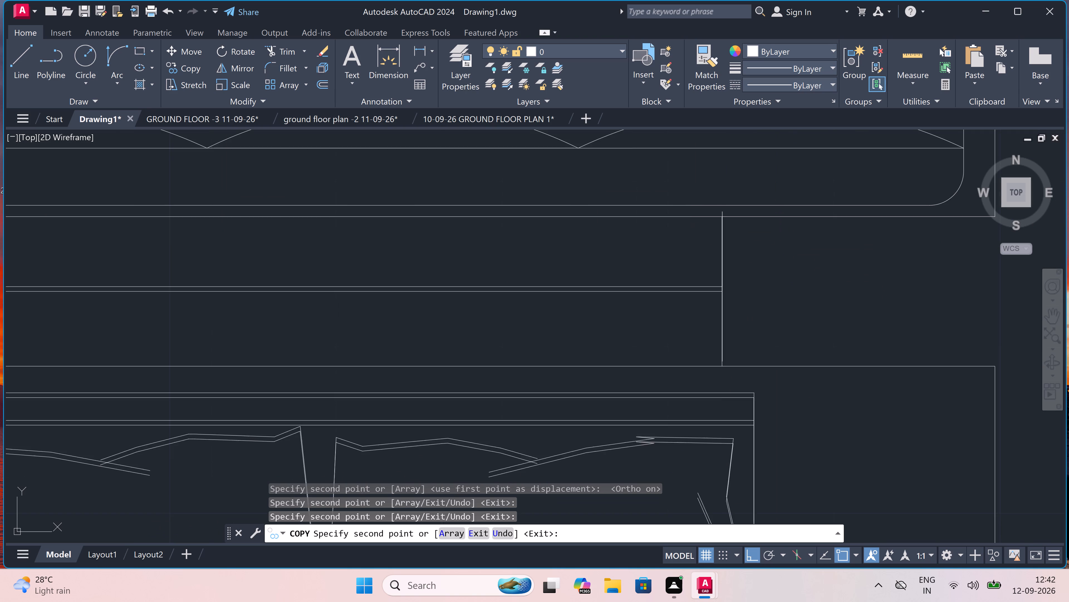
scroll(688, 212, "down", 10)
key("Escape")
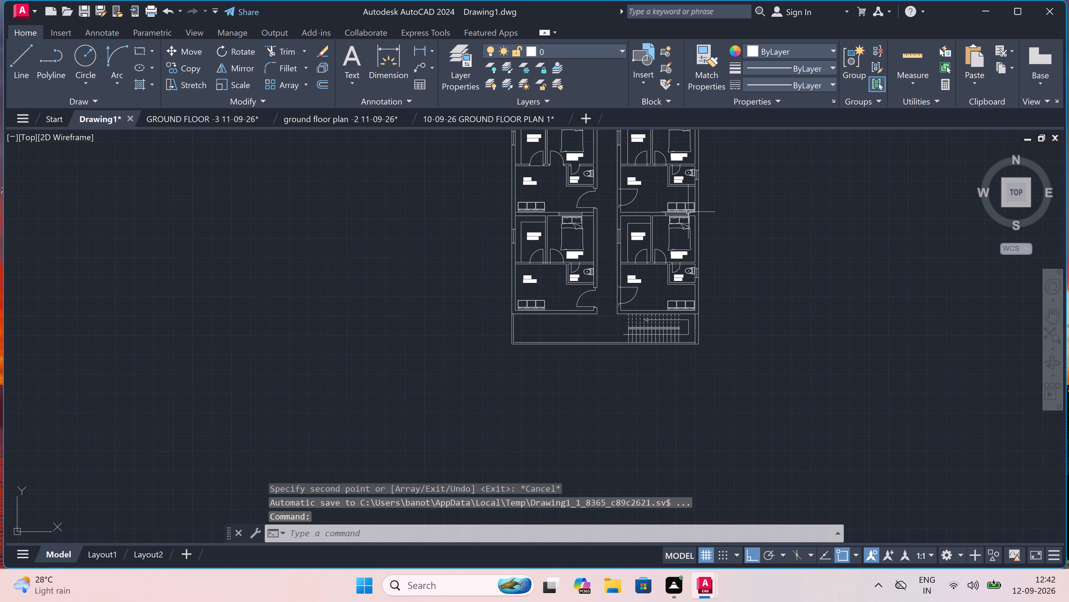
Examine the copied furniture, doors, windows and labels in the right-hand apartments against the left-hand column.
scroll(688, 212, "down", 4)
scroll(702, 172, "up", 5)
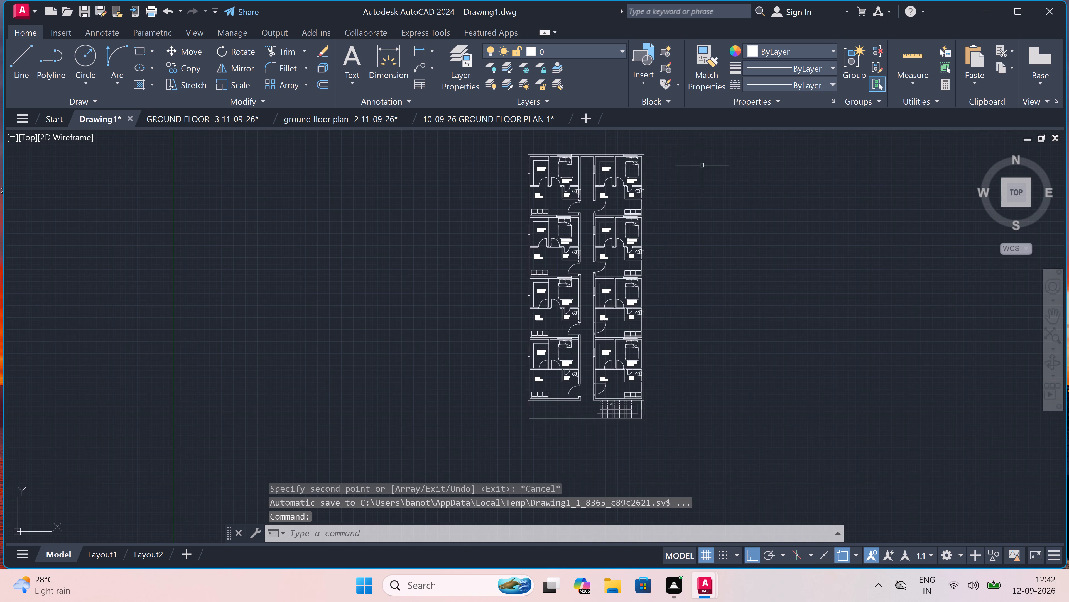
scroll(693, 156, "up", 1)
scroll(693, 156, "down", 1)
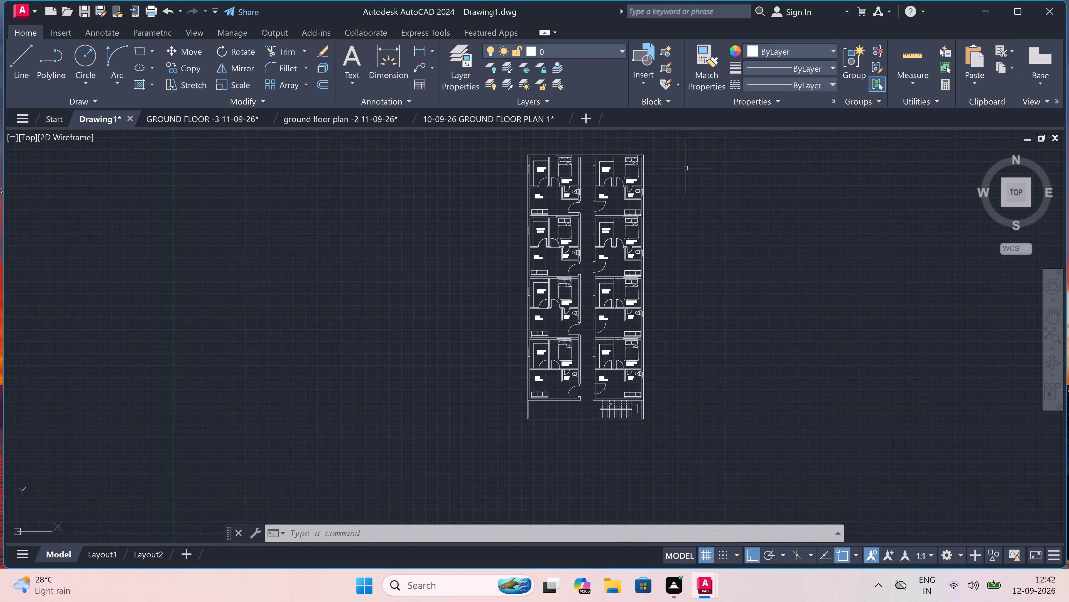
scroll(634, 301, "up", 3)
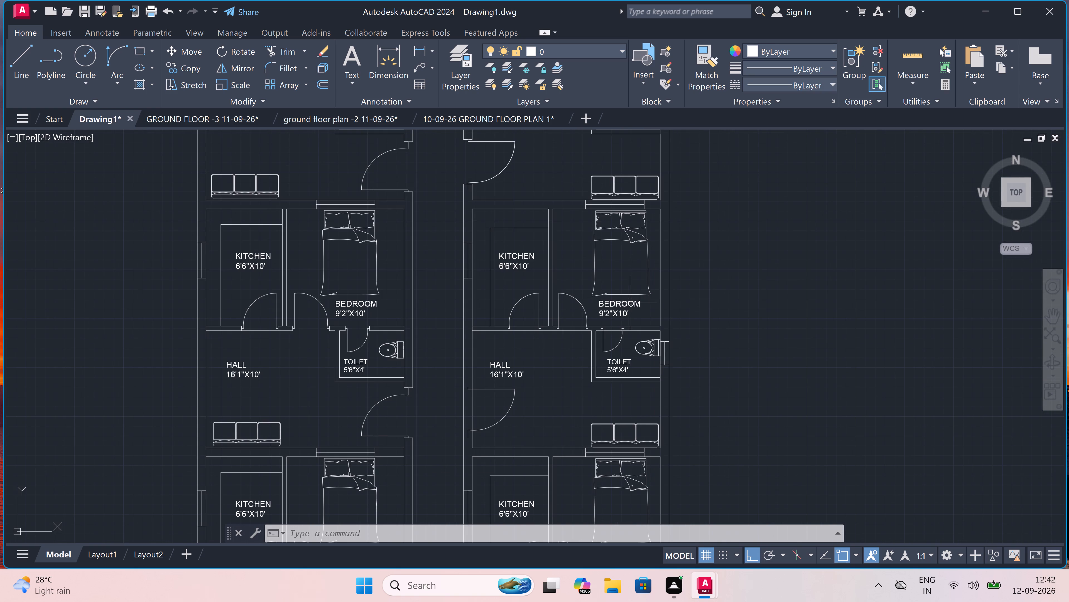
scroll(544, 325, "down", 2)
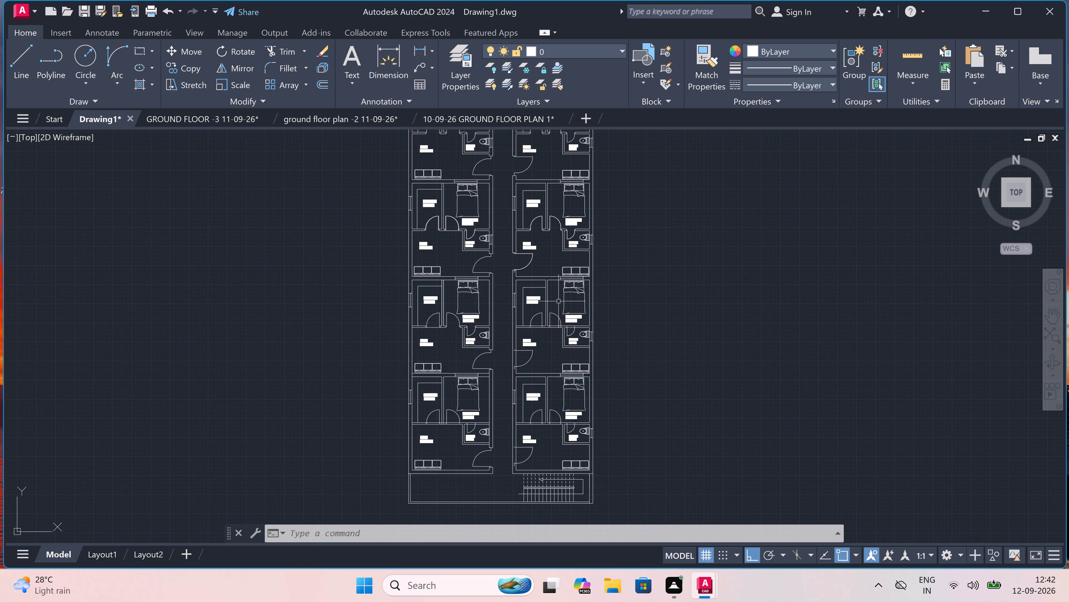
scroll(549, 314, "up", 1)
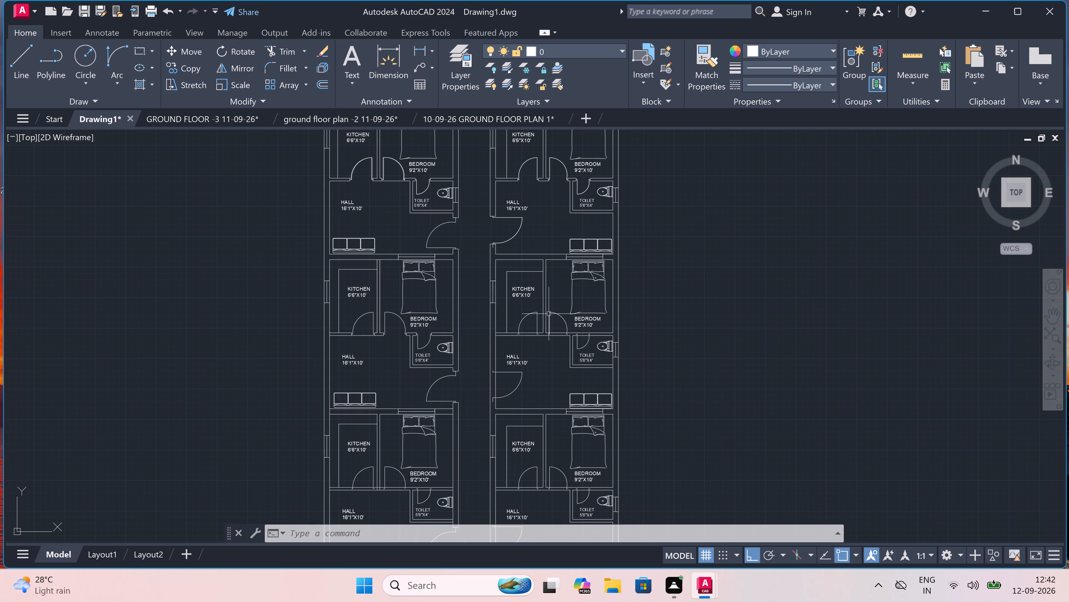
scroll(545, 315, "up", 1)
scroll(545, 315, "down", 2)
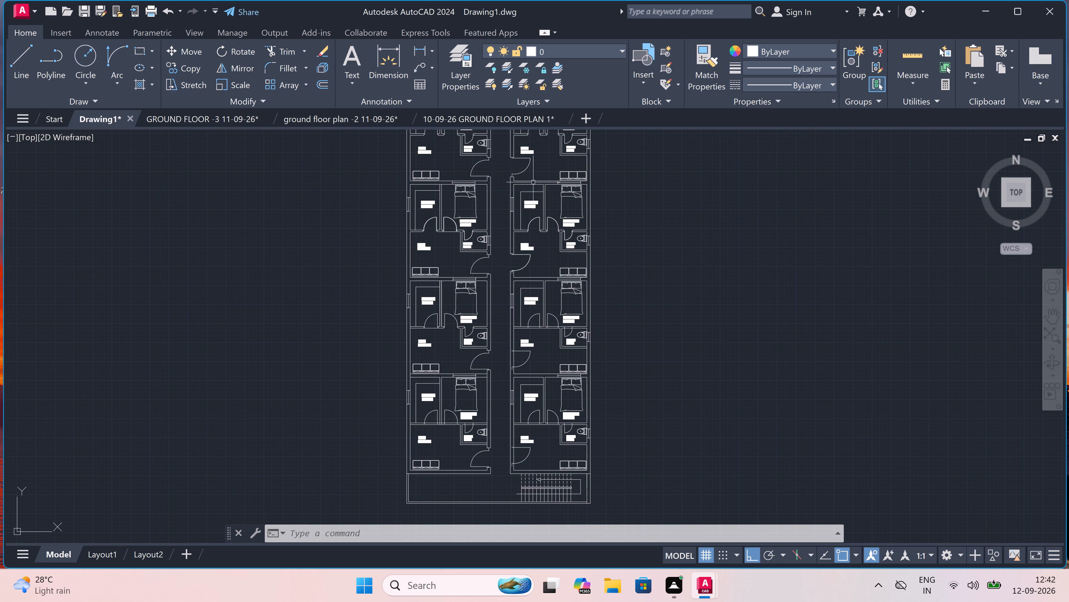
Erase the duplicate leaf line and duplicate swing arc of the bedroom door in the second right-hand apartment.
scroll(551, 163, "up", 3)
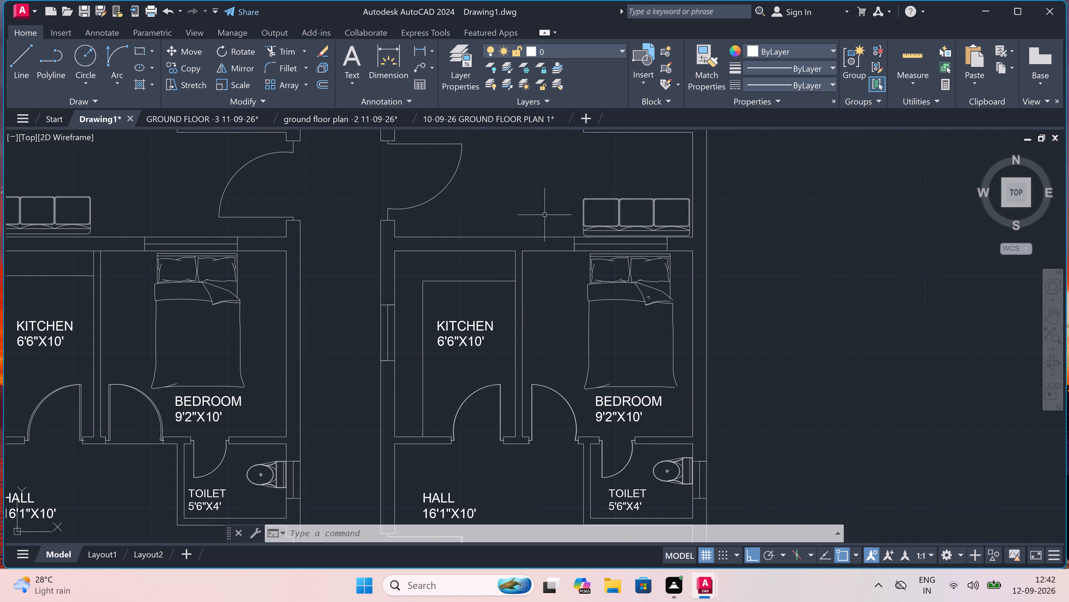
scroll(529, 404, "up", 4)
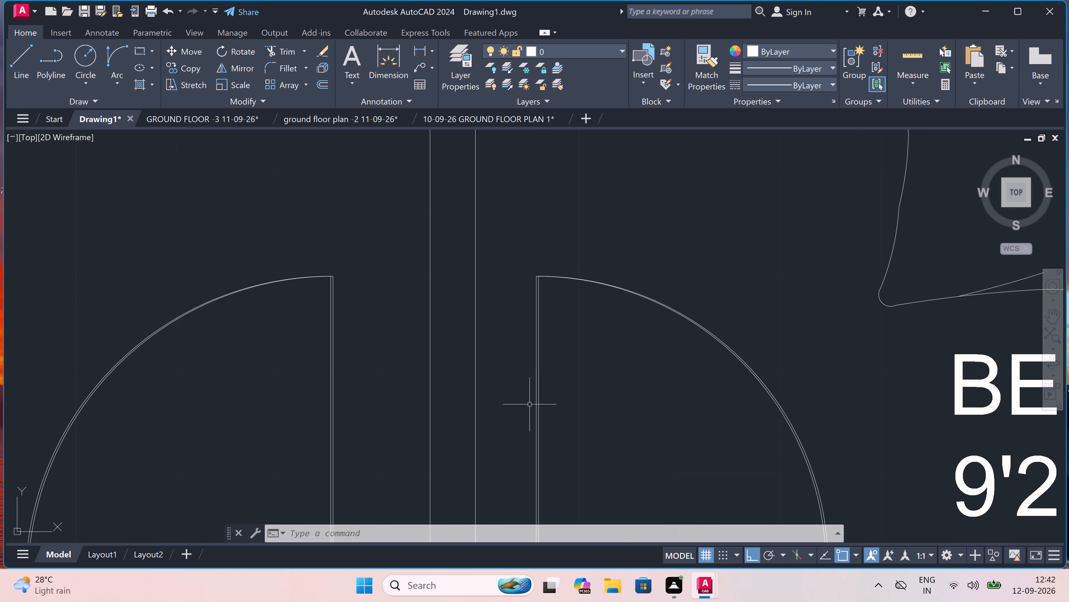
scroll(536, 382, "down", 2)
scroll(544, 414, "down", 2)
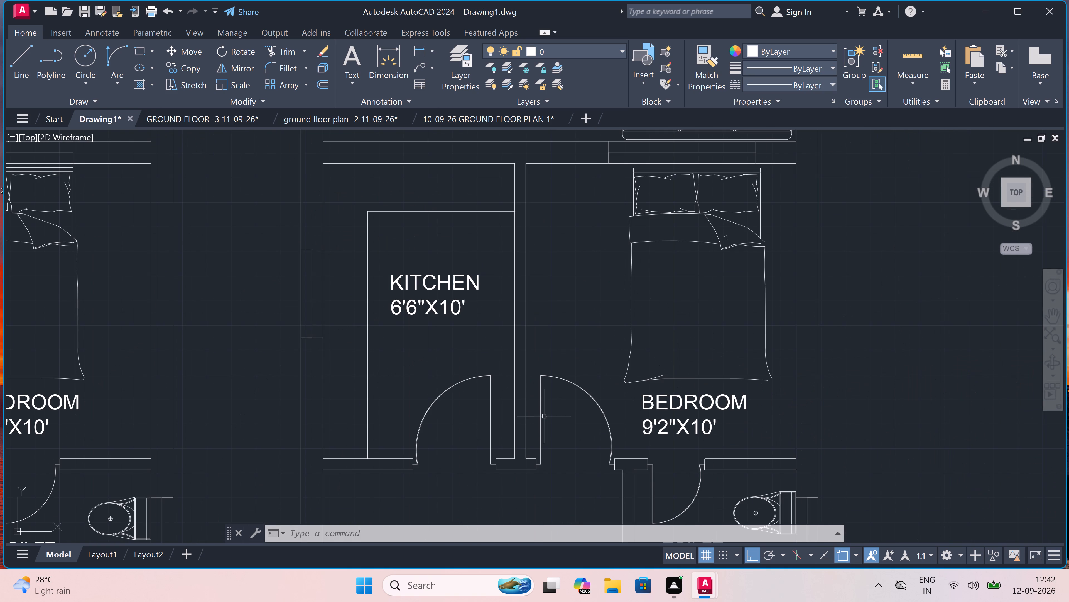
scroll(544, 446, "up", 4)
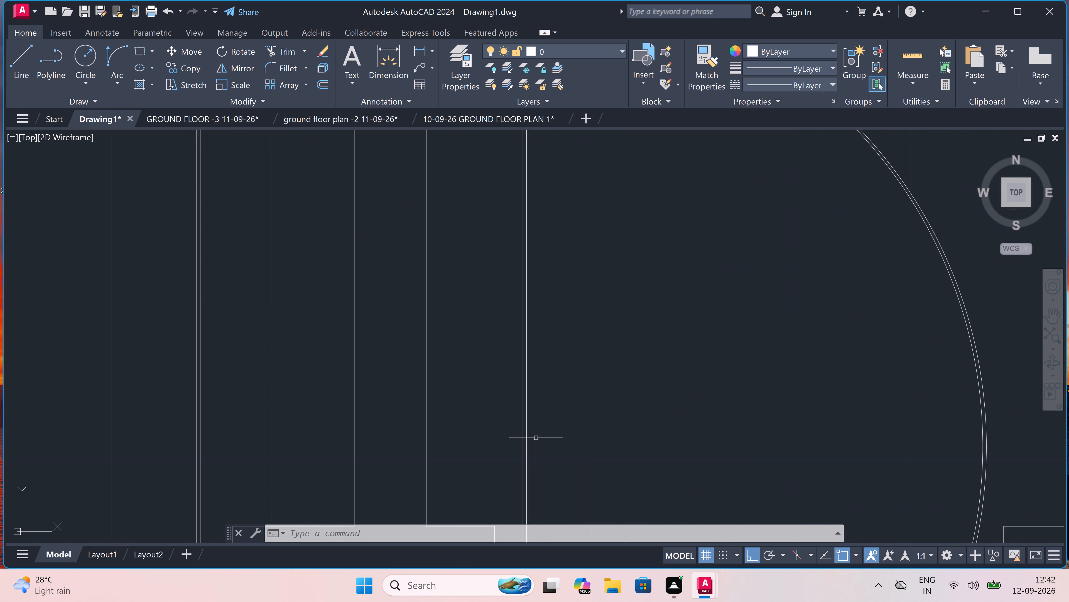
left_click(527, 424)
key("Delete")
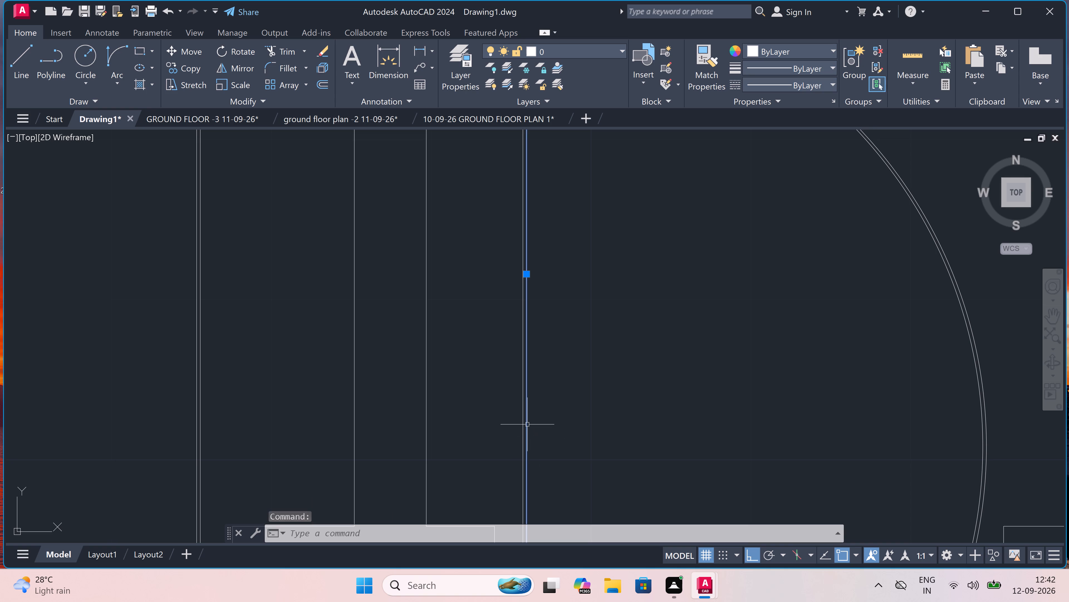
scroll(527, 420, "down", 3)
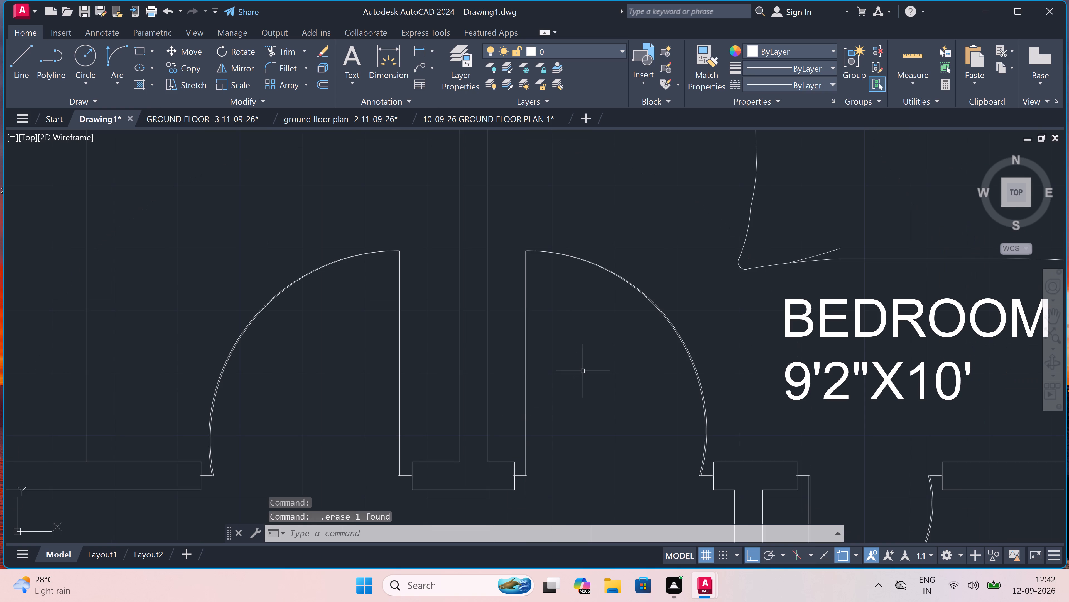
scroll(638, 328, "up", 3)
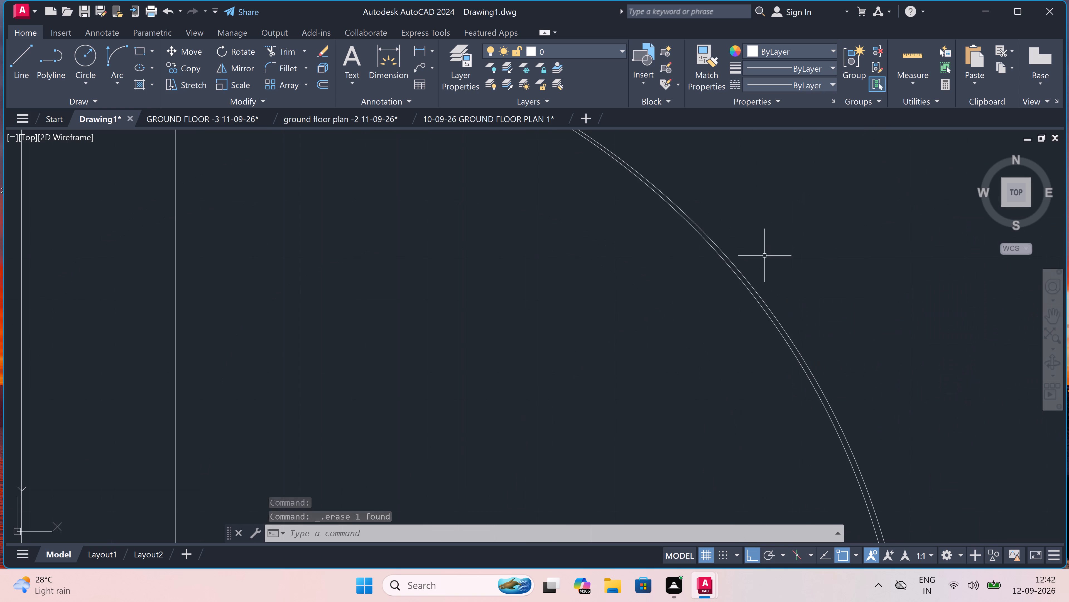
left_click(750, 279)
key("Delete")
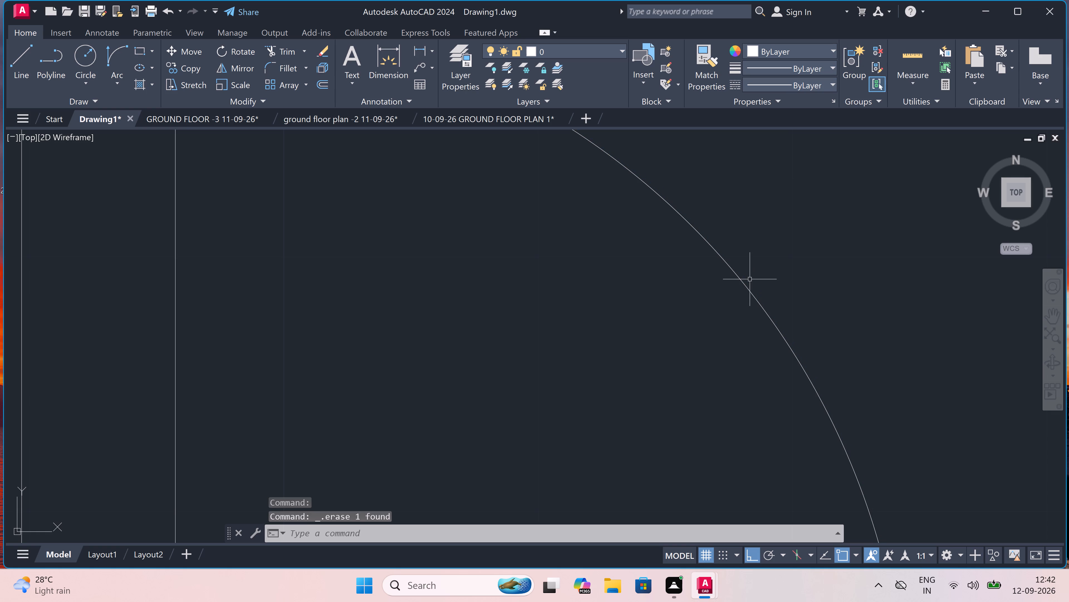
scroll(748, 276, "down", 5)
scroll(768, 423, "up", 3)
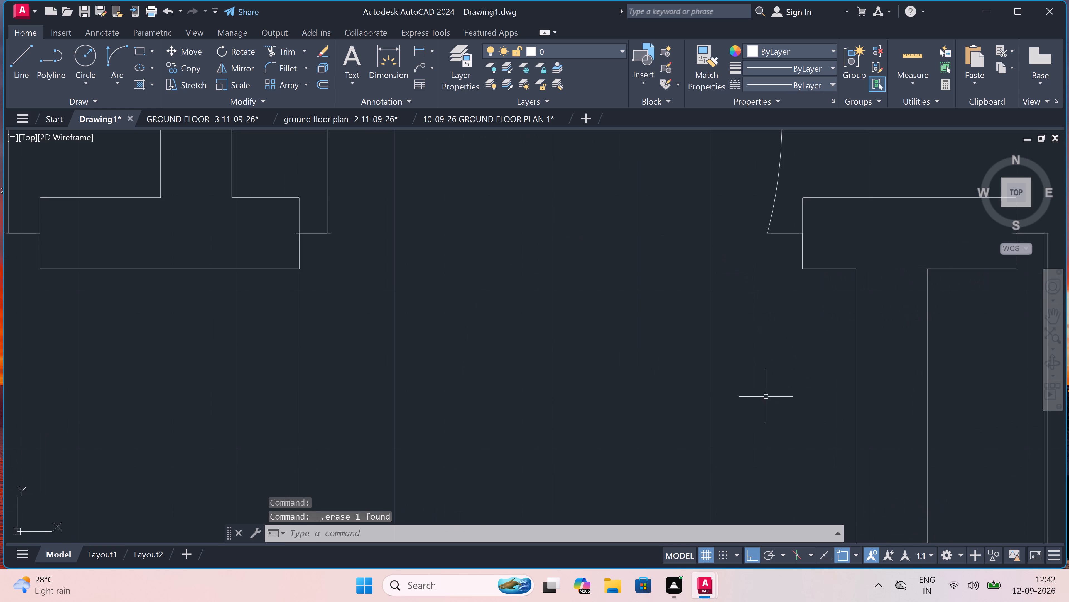
scroll(768, 389, "down", 2)
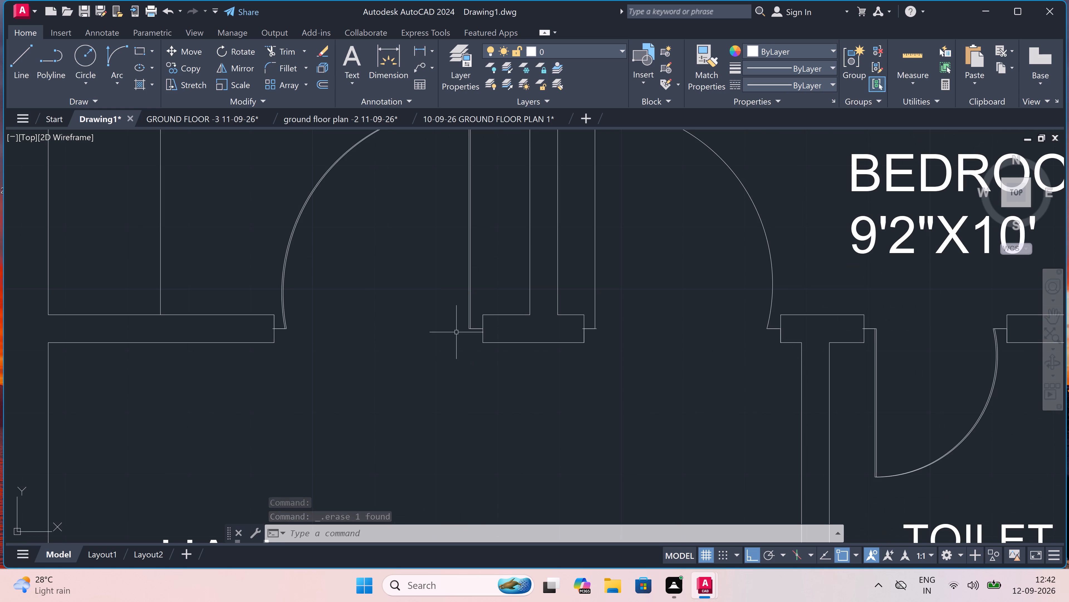
Erase the duplicate leaf line of the kitchen door in the second right-hand apartment.
scroll(464, 290, "up", 3)
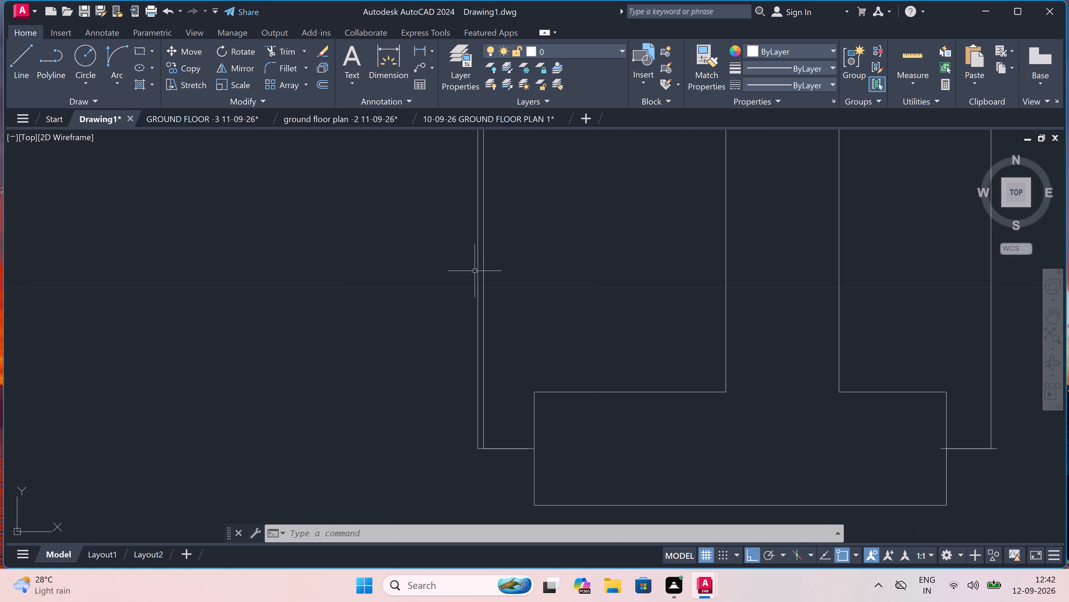
left_click(477, 268)
key("Delete")
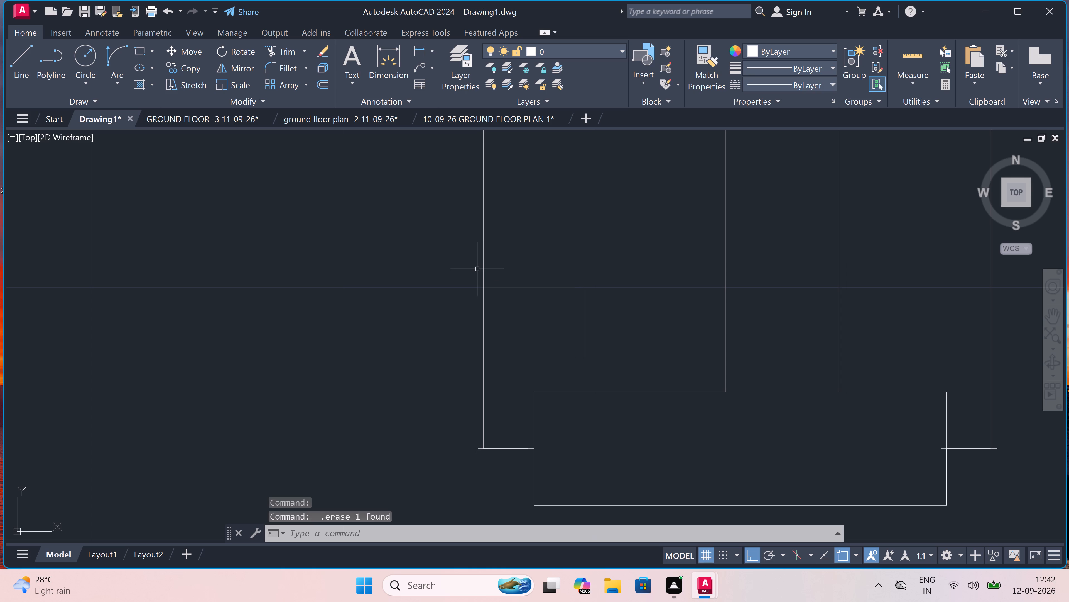
Trim the short jamb line where it overhangs the kitchen door's leaf in the second right-hand apartment.
scroll(477, 507, "up", 3)
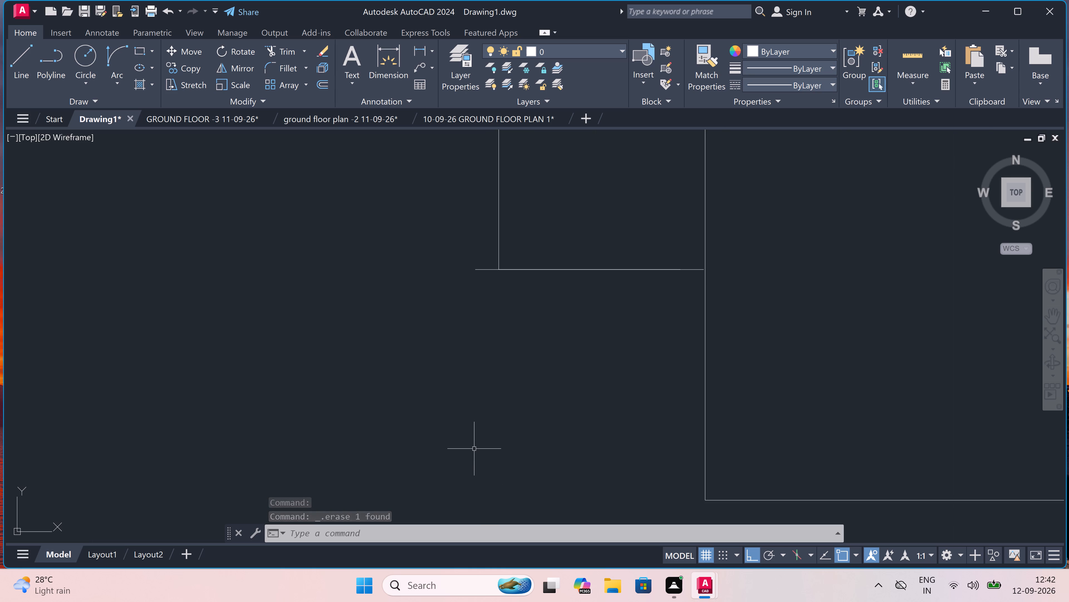
key("t")
key("r")
key("space")
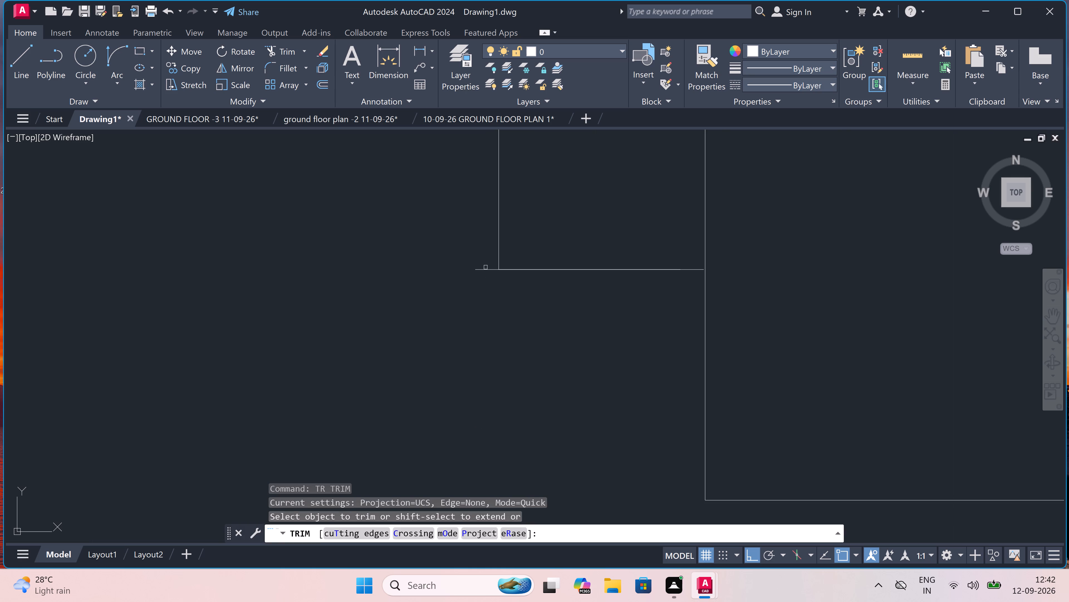
left_click(486, 267)
left_click_drag(486, 298, 488, 303)
key("Escape")
scroll(488, 303, "down", 4)
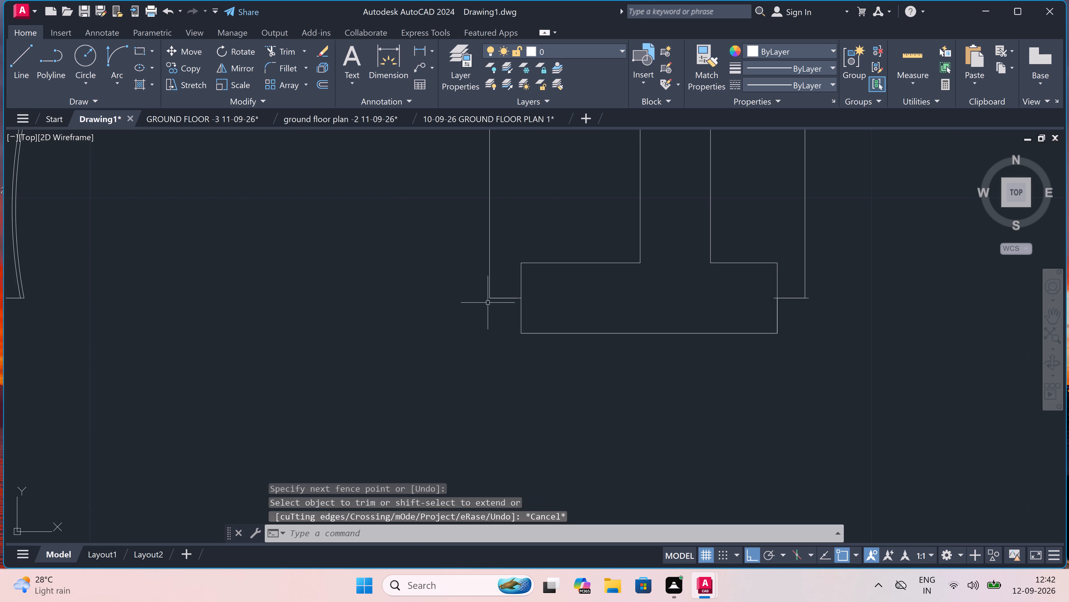
Erase the outer duplicate swing arc of the kitchen door, on the side nearest the jamb.
scroll(451, 293, "down", 3)
scroll(324, 256, "up", 3)
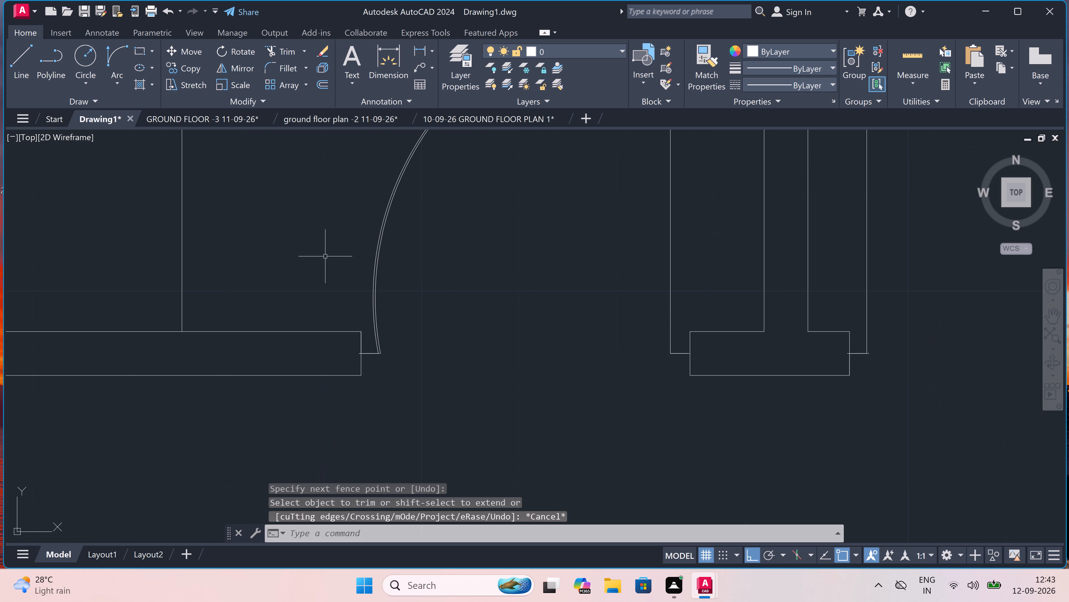
scroll(378, 273, "up", 4)
scroll(377, 273, "down", 3)
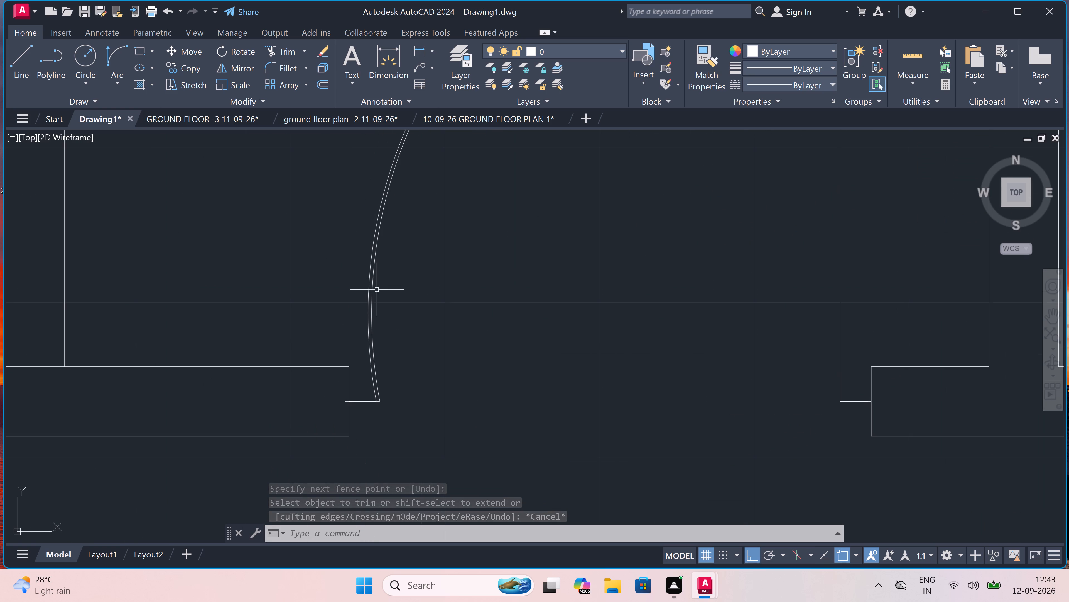
scroll(376, 404, "up", 3)
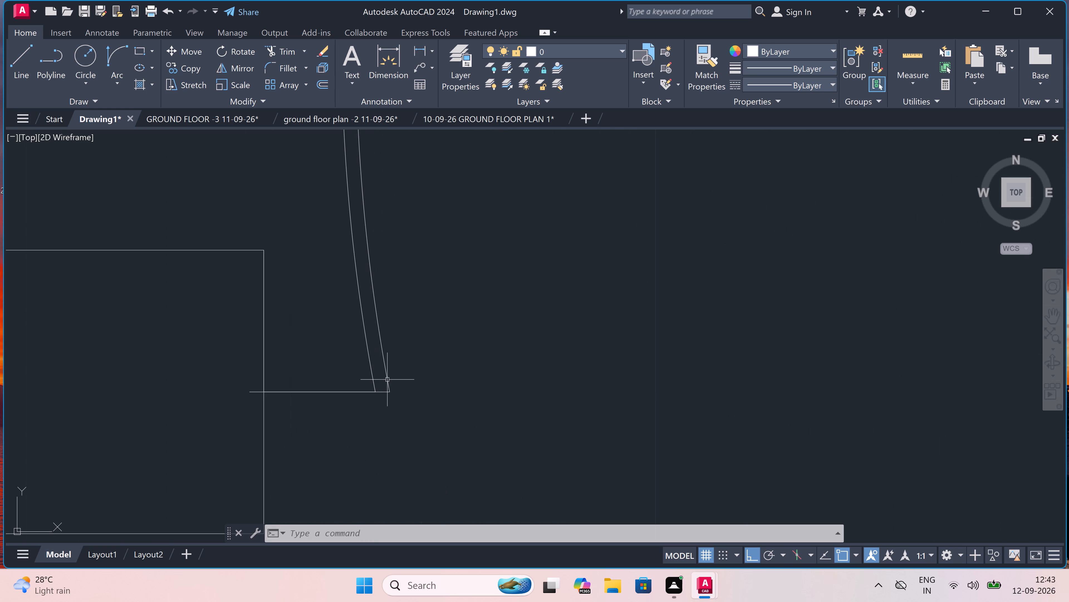
left_click(372, 372)
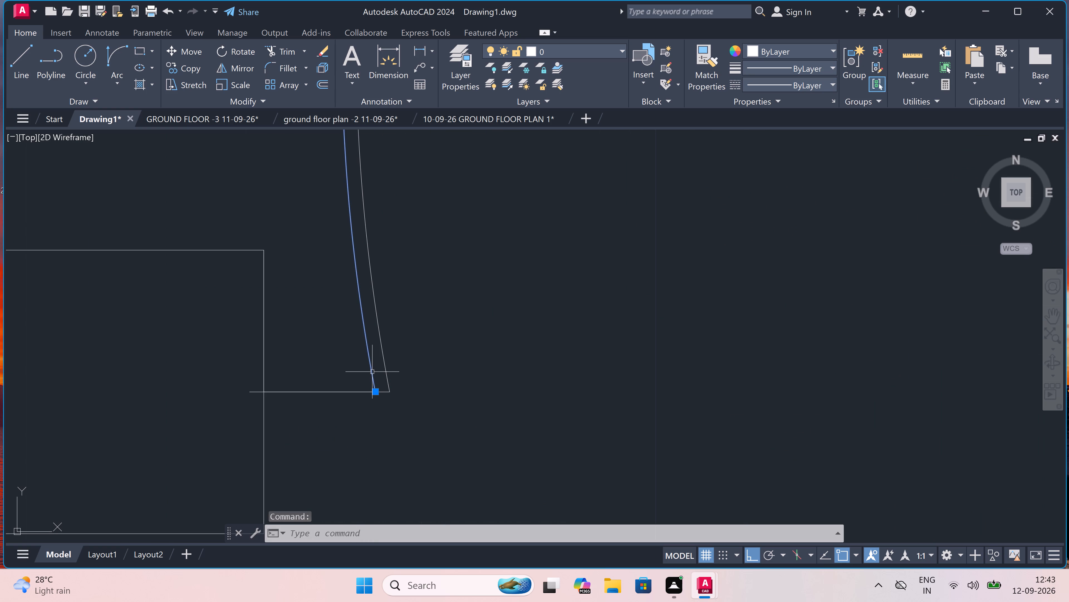
key("Delete")
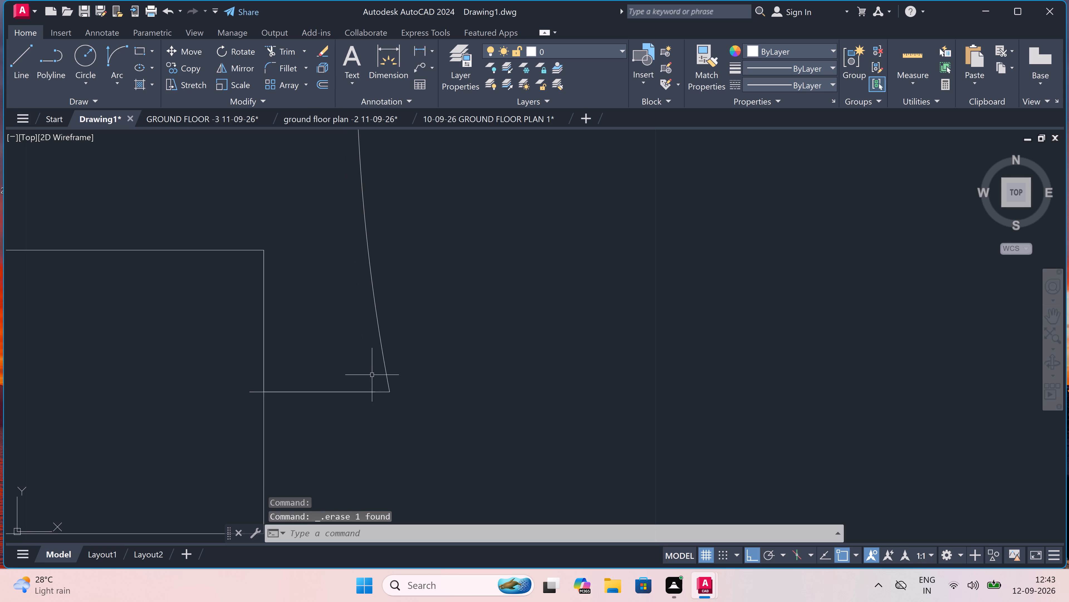
Trim the part of the kitchen door's short jamb line that runs into the wall at the arc end.
scroll(372, 375, "down", 2)
scroll(316, 390, "up", 2)
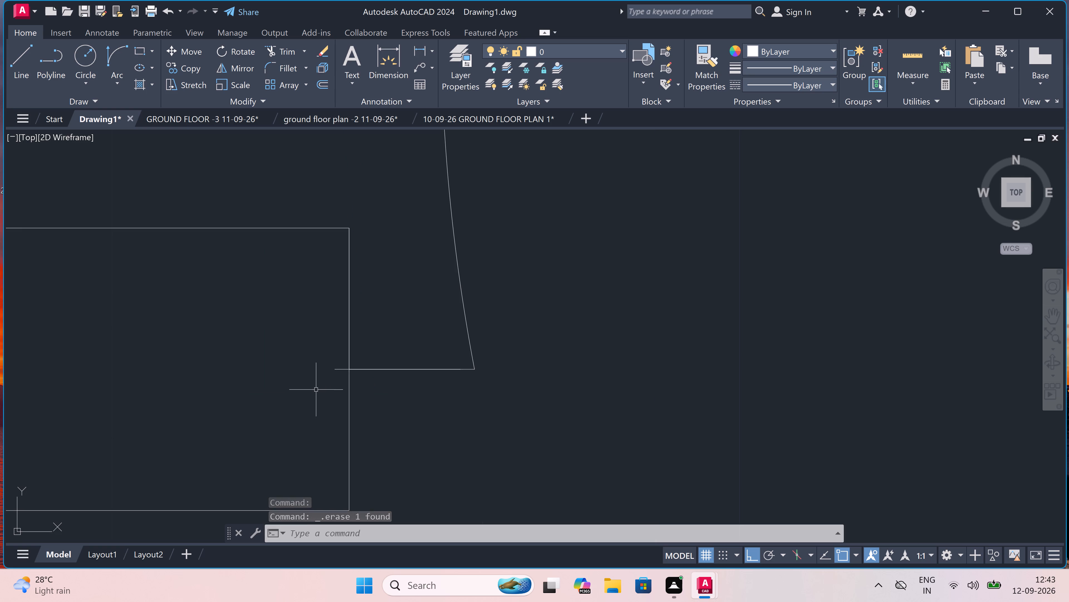
type("TR")
key("space")
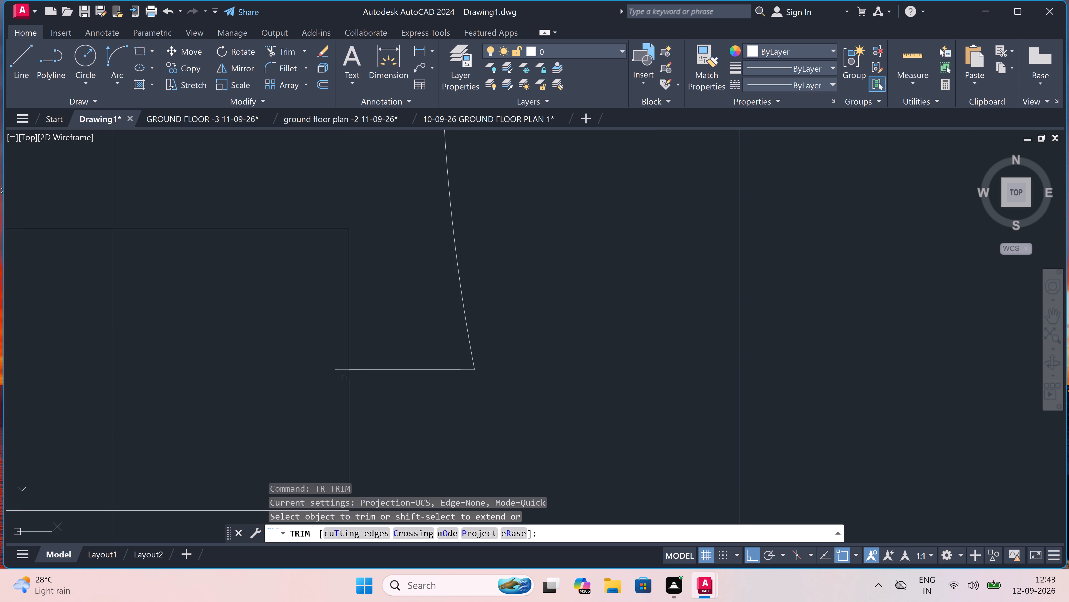
left_click(344, 376)
left_click(334, 340)
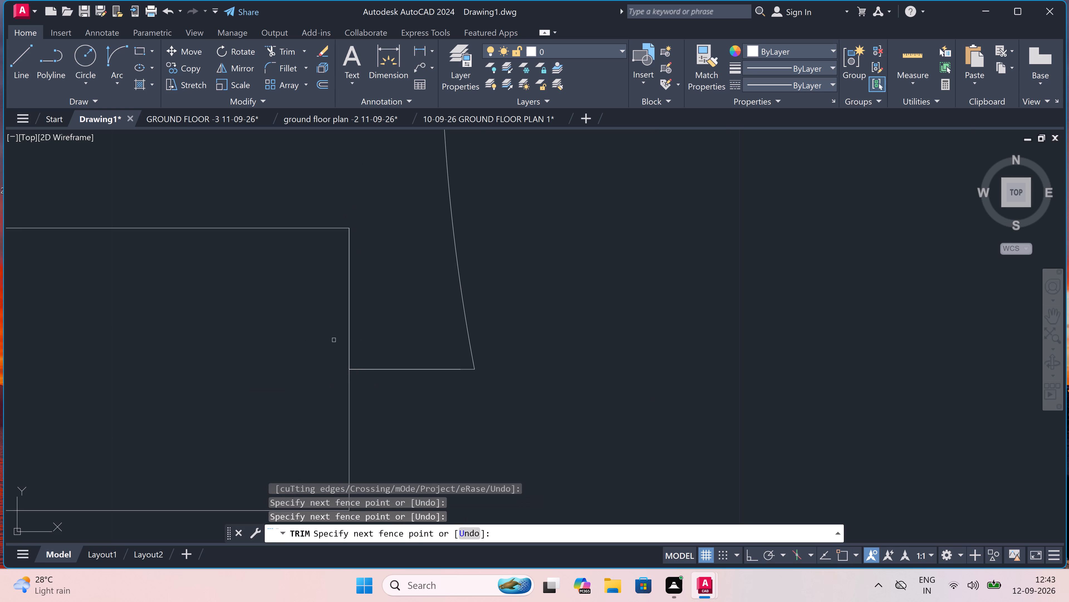
key("Escape")
Trim both overhanging ends of the bedroom door's leaf-side jamb line, inside the wall and beyond the leaf.
scroll(305, 316, "down", 6)
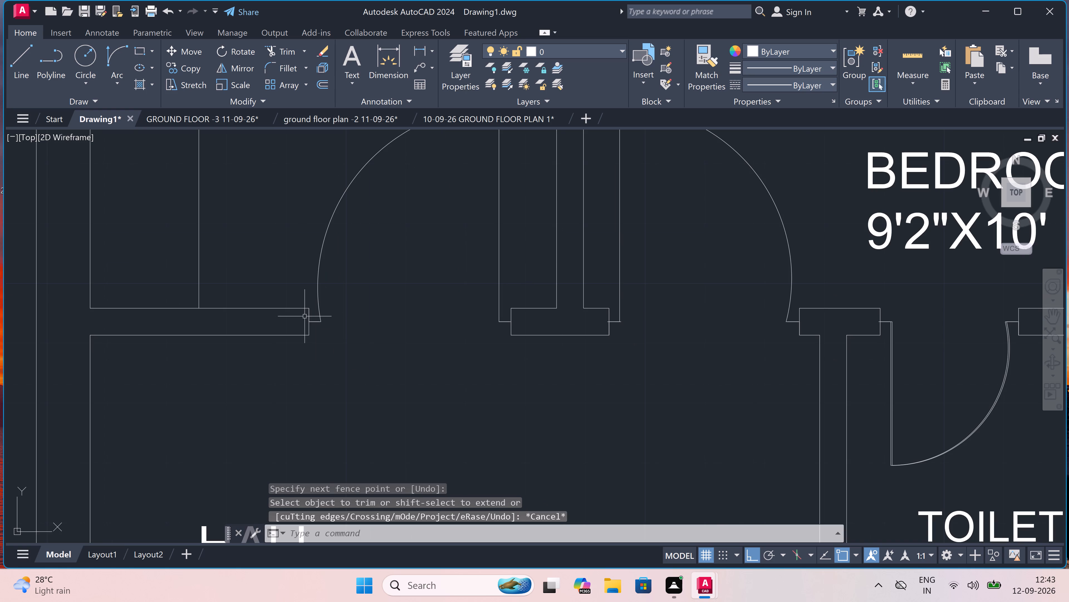
scroll(523, 317, "down", 2)
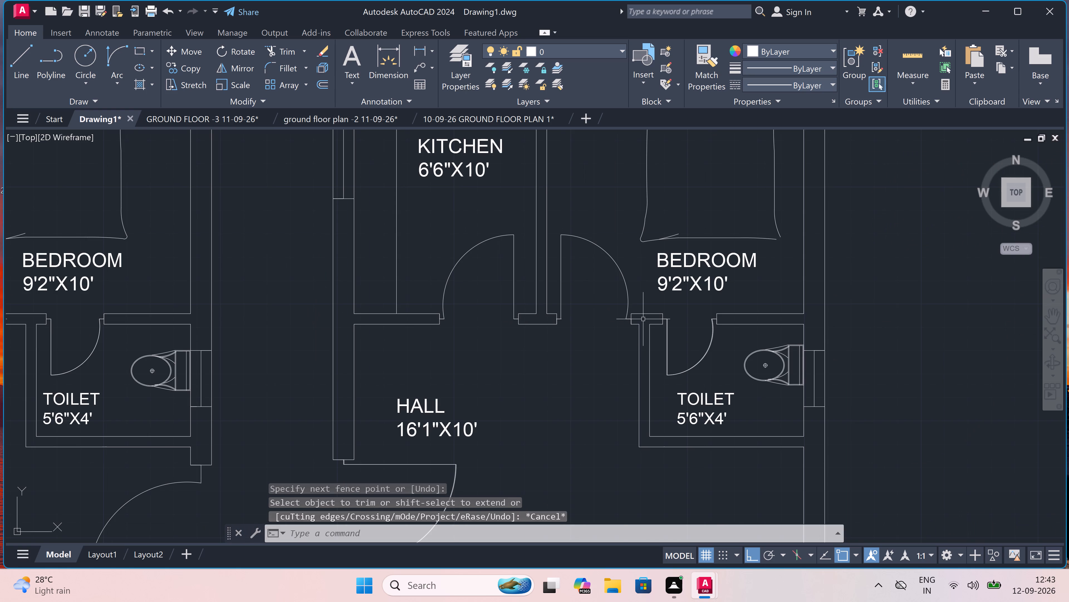
scroll(643, 319, "up", 3)
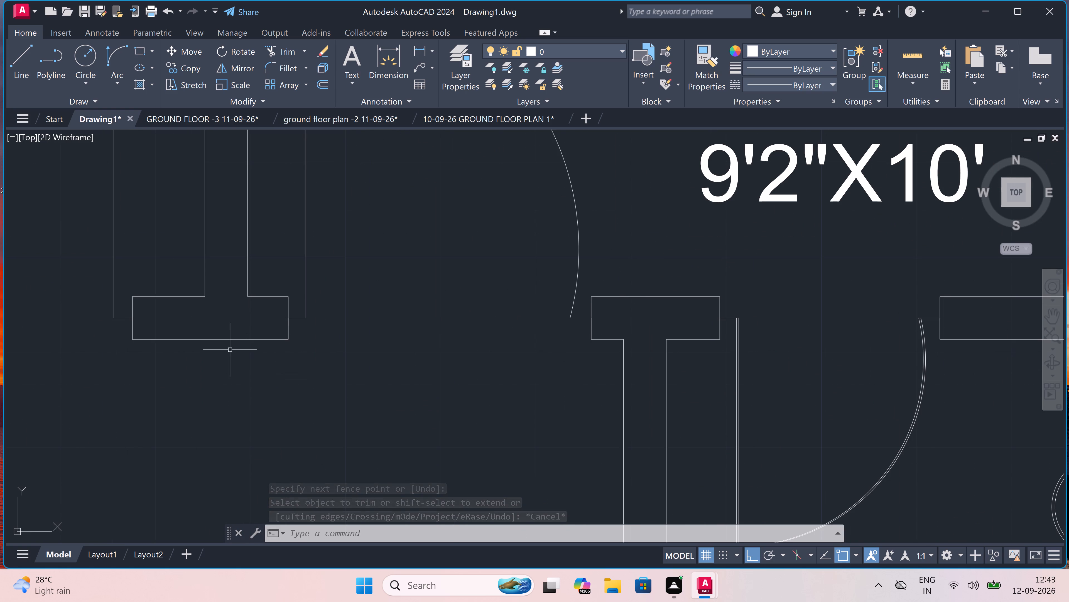
scroll(236, 316, "up", 3)
scroll(361, 328, "up", 3)
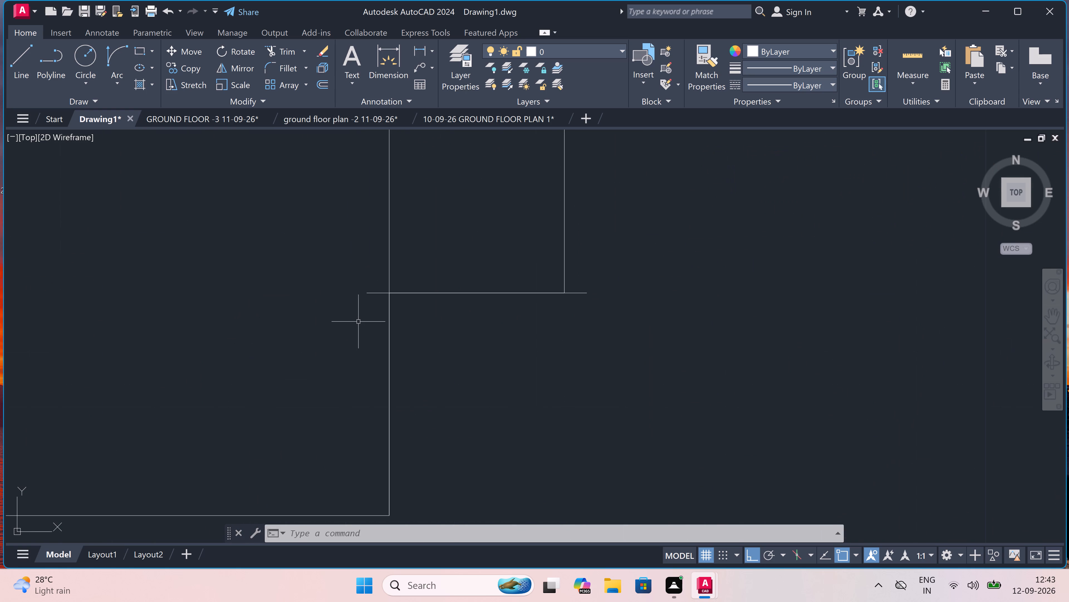
scroll(358, 321, "up", 1)
type("TR")
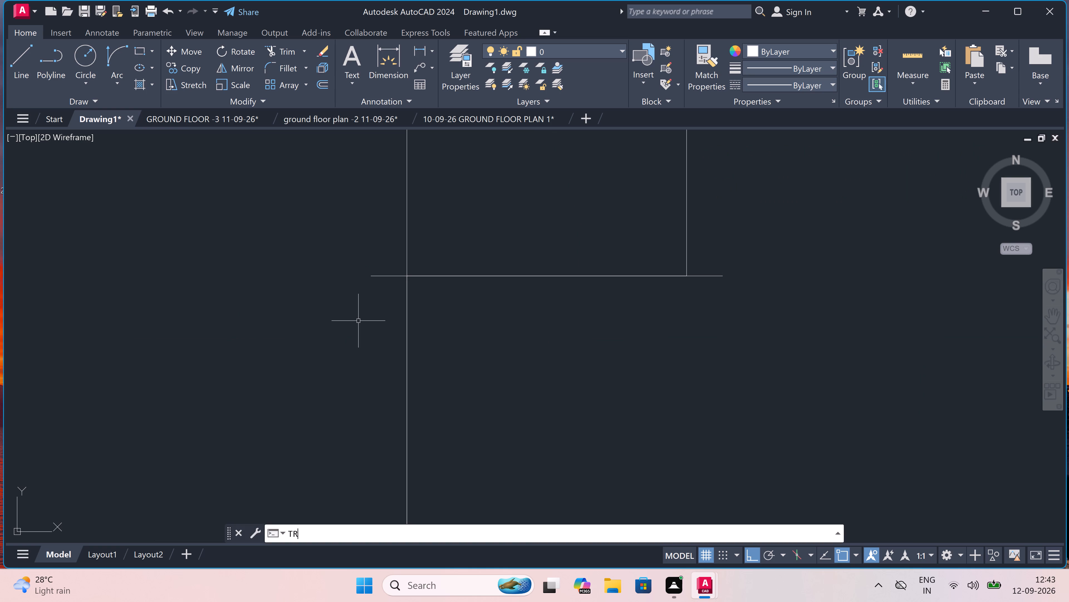
key("space")
left_click(373, 322)
left_click(388, 255)
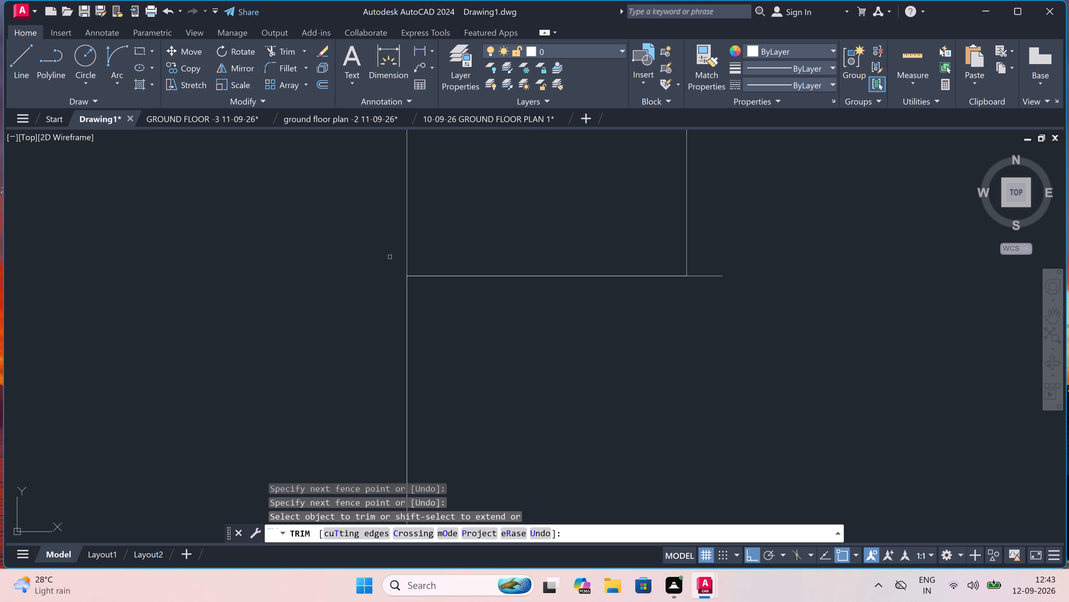
double_click(708, 253)
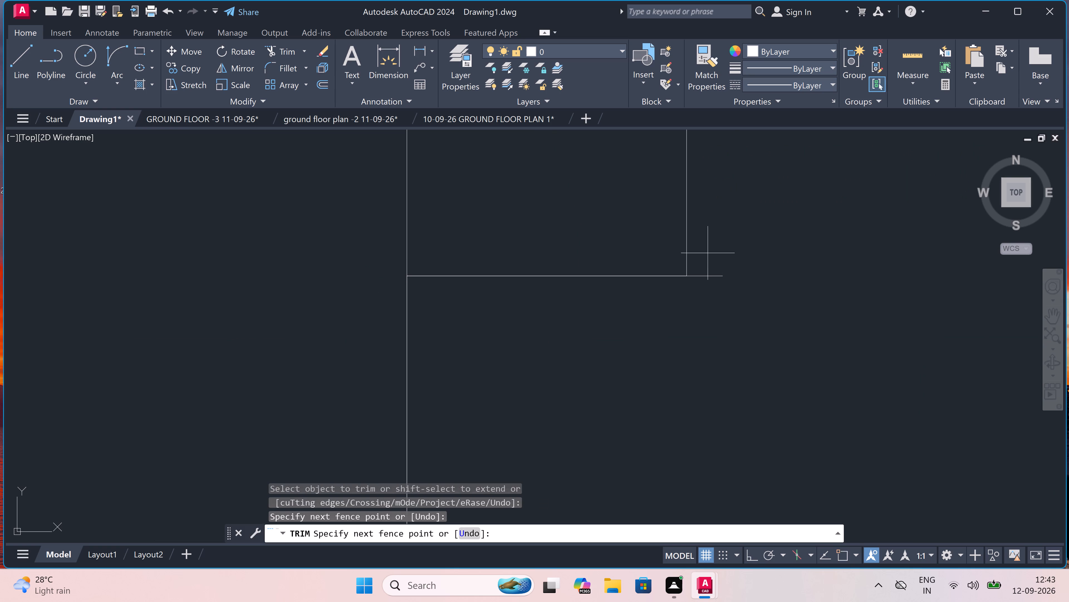
left_click(698, 322)
key("Escape")
Erase the duplicate leaf line and duplicate swing arc of the toilet door in the second right-hand apartment.
scroll(599, 320, "down", 11)
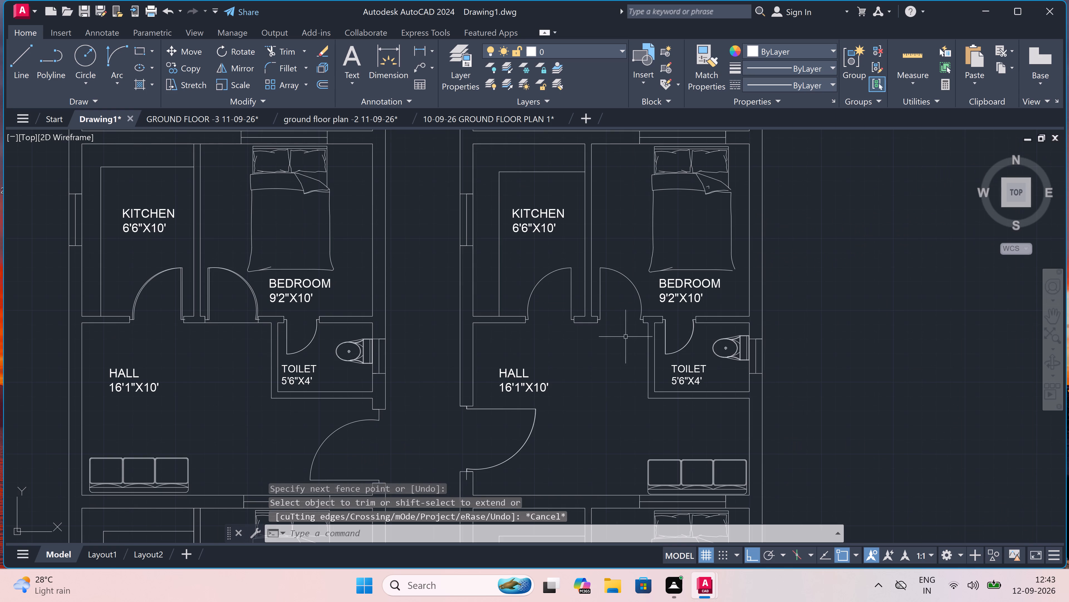
scroll(692, 326, "up", 5)
scroll(701, 304, "up", 3)
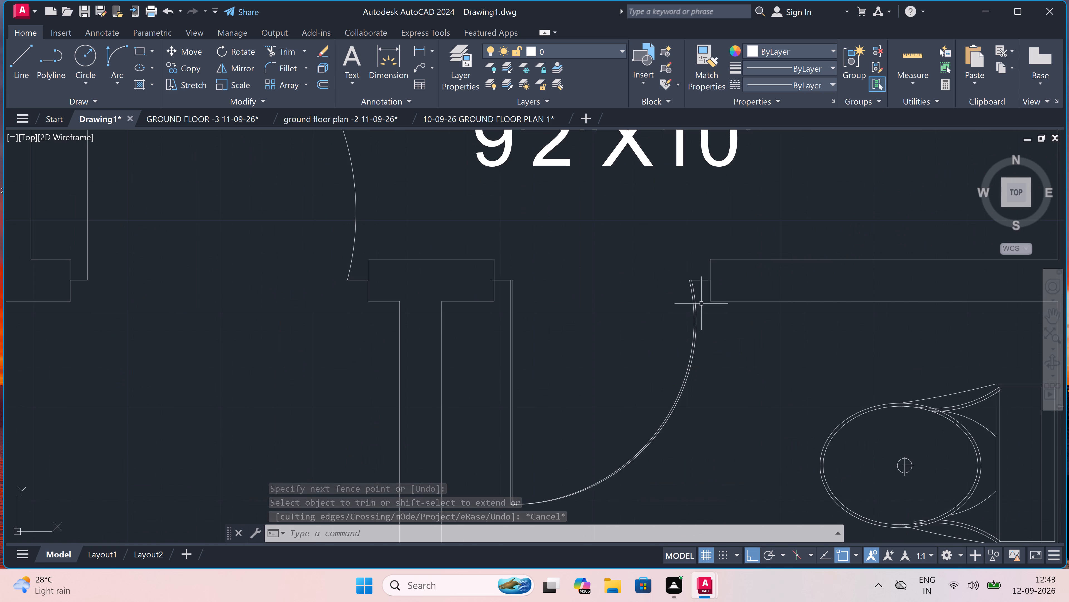
left_click(682, 300)
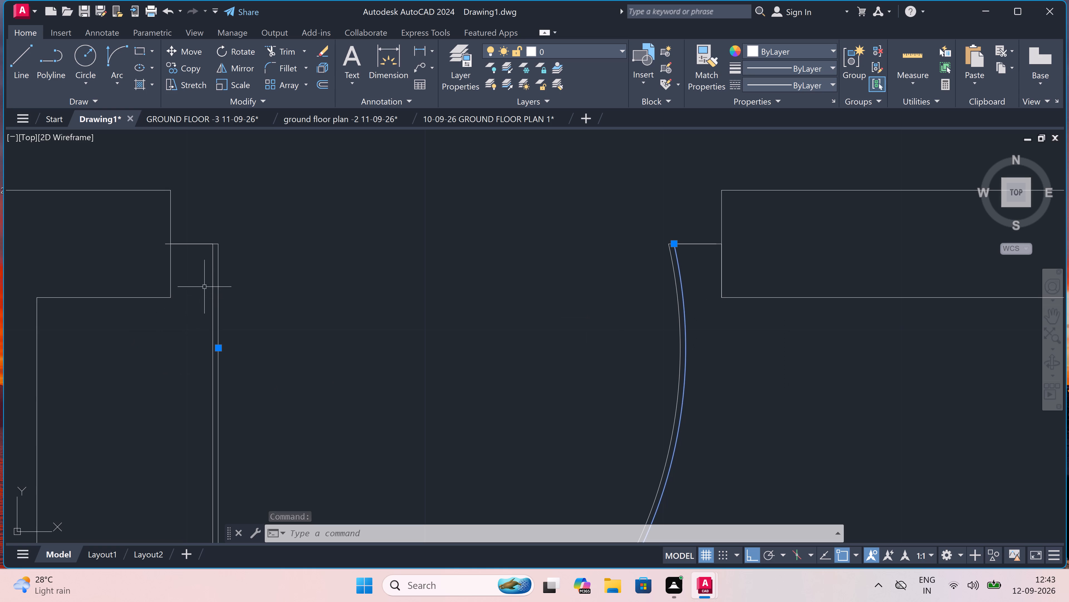
left_click(211, 278)
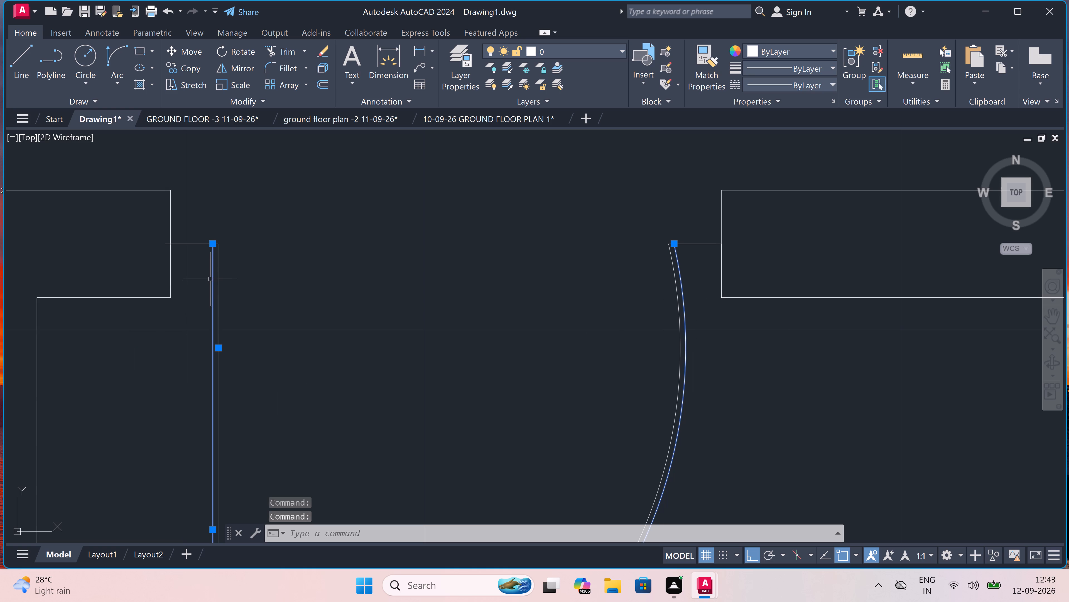
key("Delete")
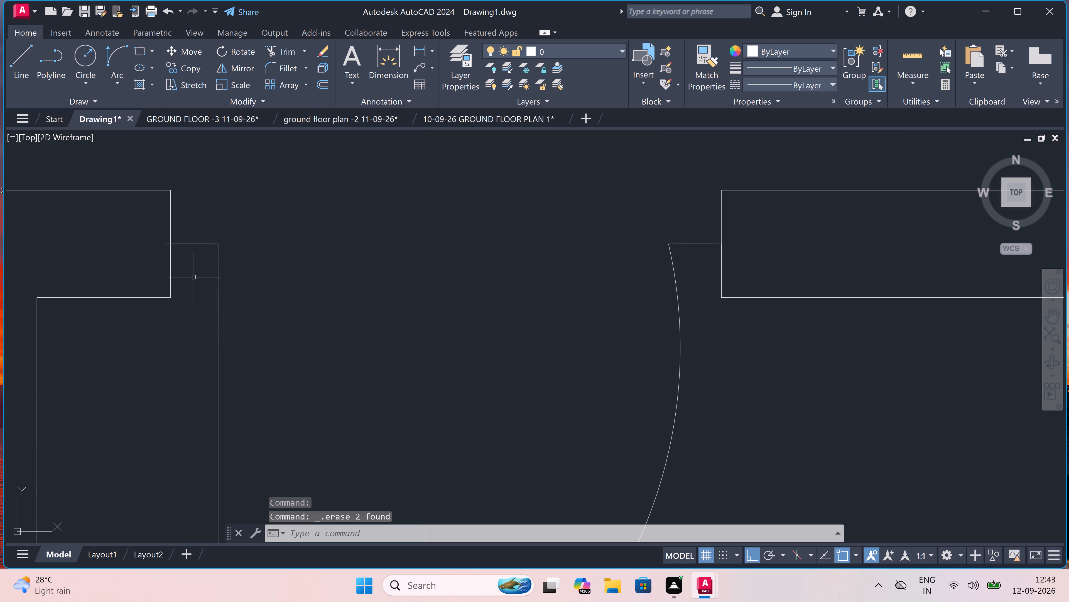
Erase the duplicate short jamb line that runs into the wall at the toilet door's leaf side.
scroll(98, 231, "up", 3)
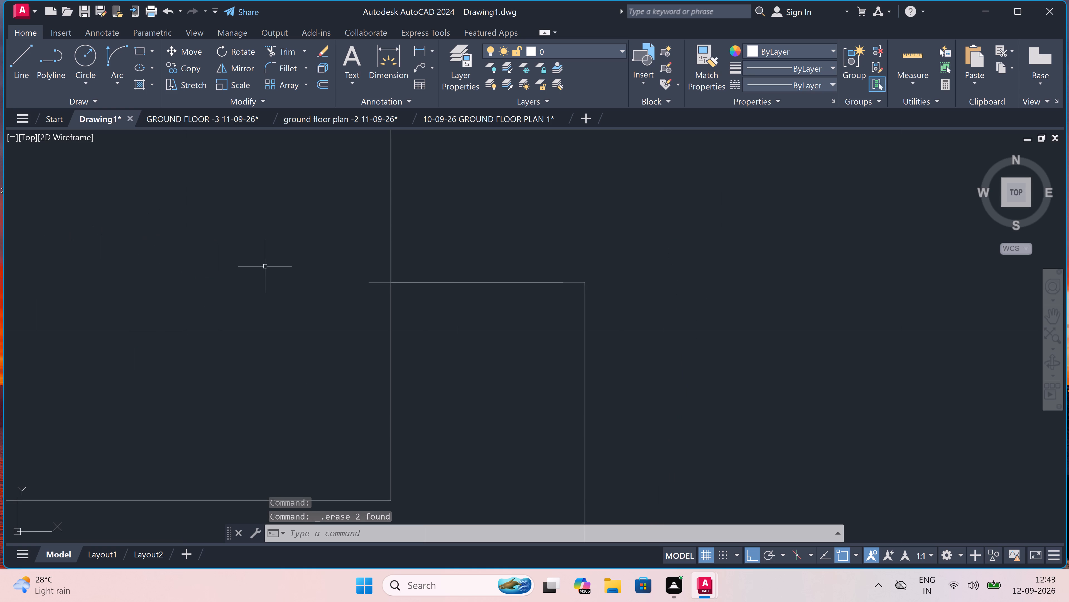
left_click(372, 282)
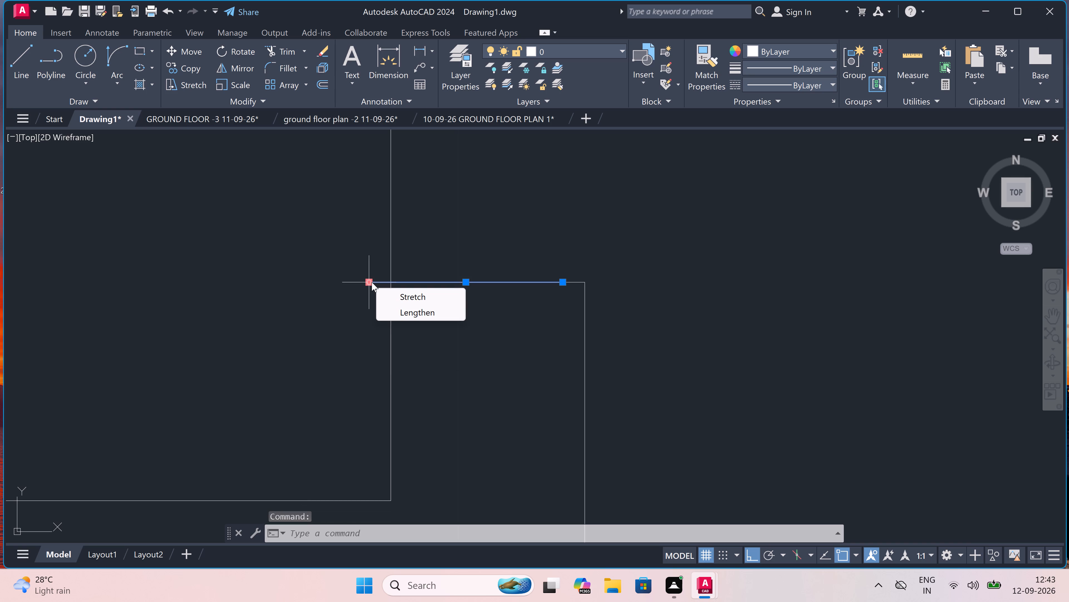
key("Delete")
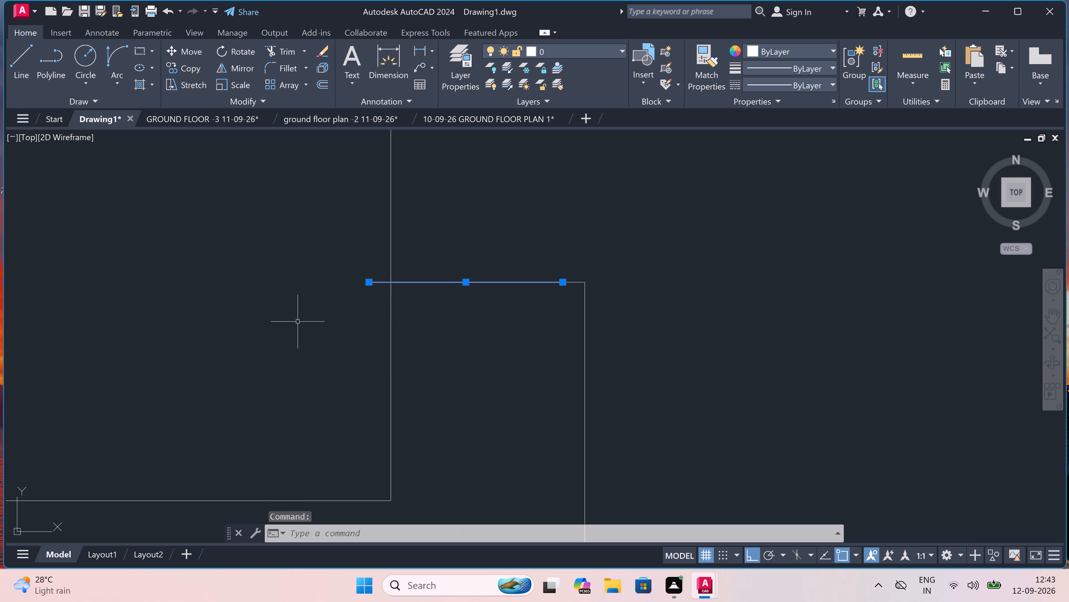
key("Delete")
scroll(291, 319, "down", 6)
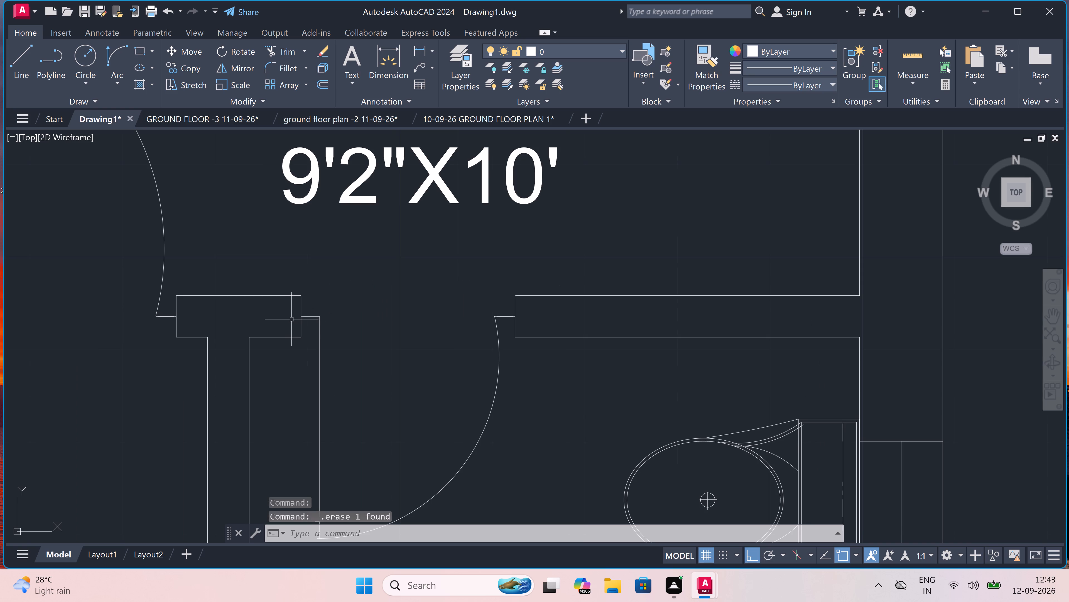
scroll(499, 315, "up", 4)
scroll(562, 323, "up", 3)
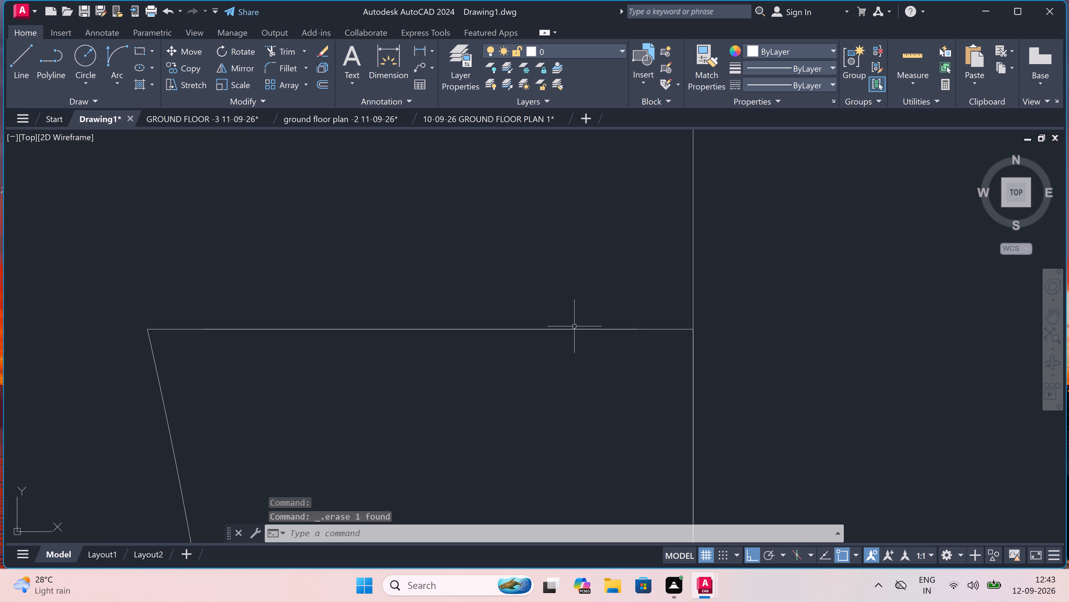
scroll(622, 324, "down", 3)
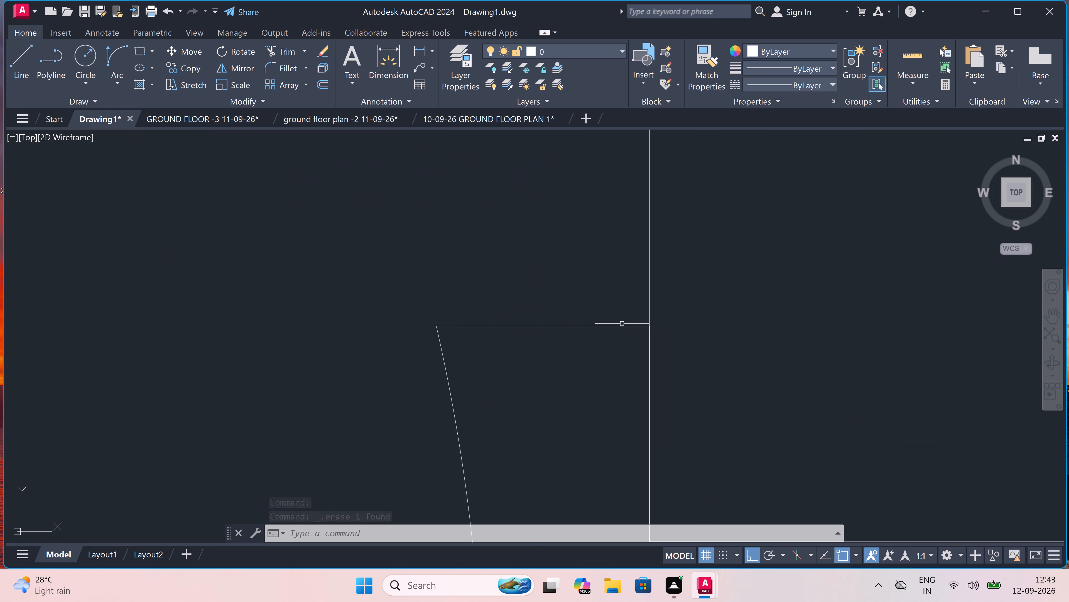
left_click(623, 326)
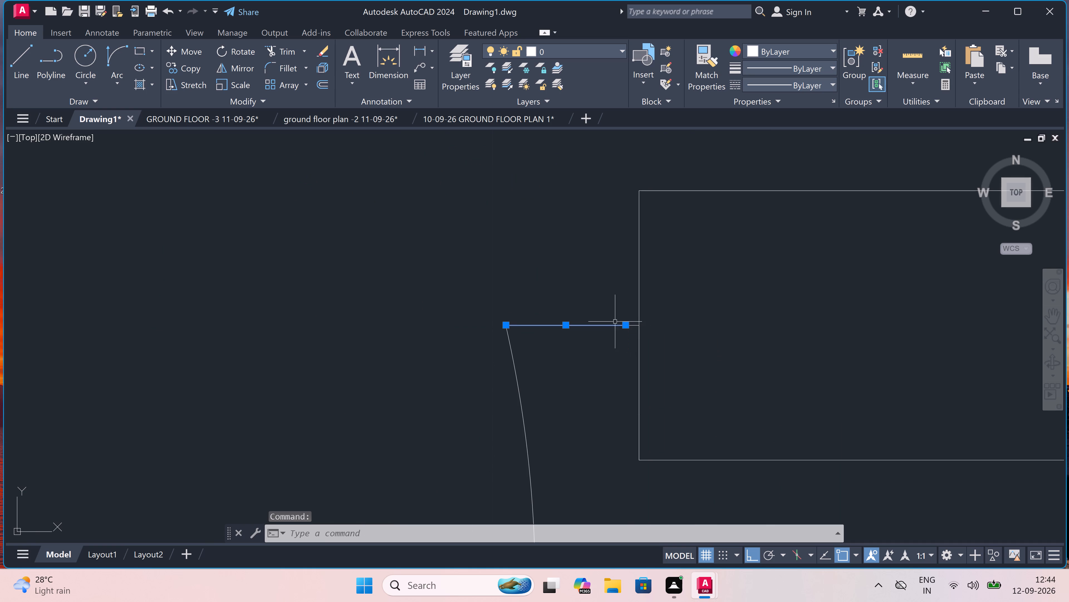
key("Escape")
Examine the whole floor plan and the lower apartments by the staircase after the door clean-up.
scroll(503, 293, "down", 11)
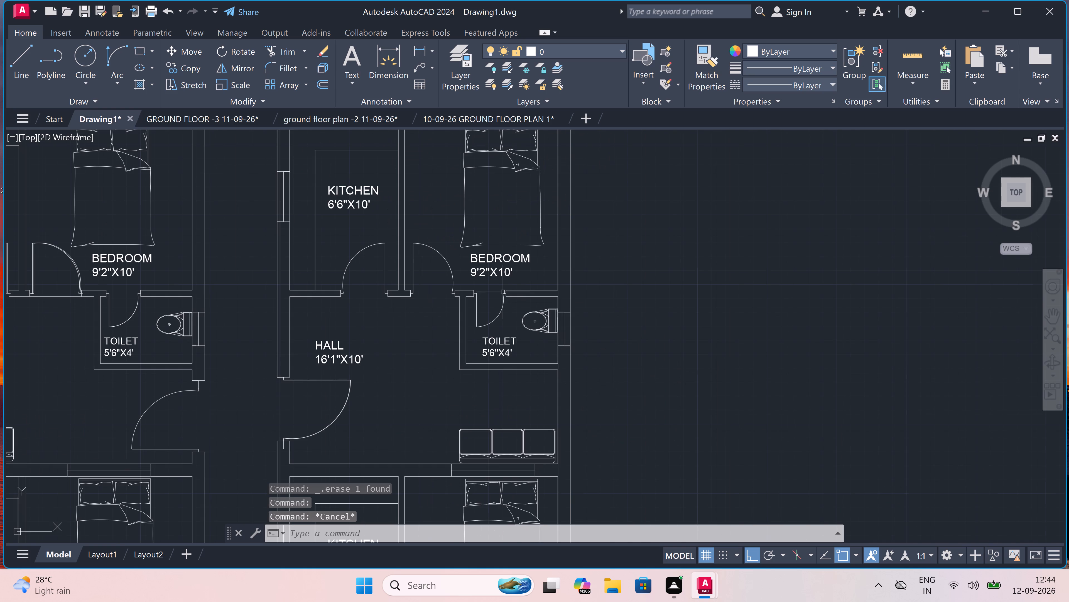
scroll(502, 292, "down", 4)
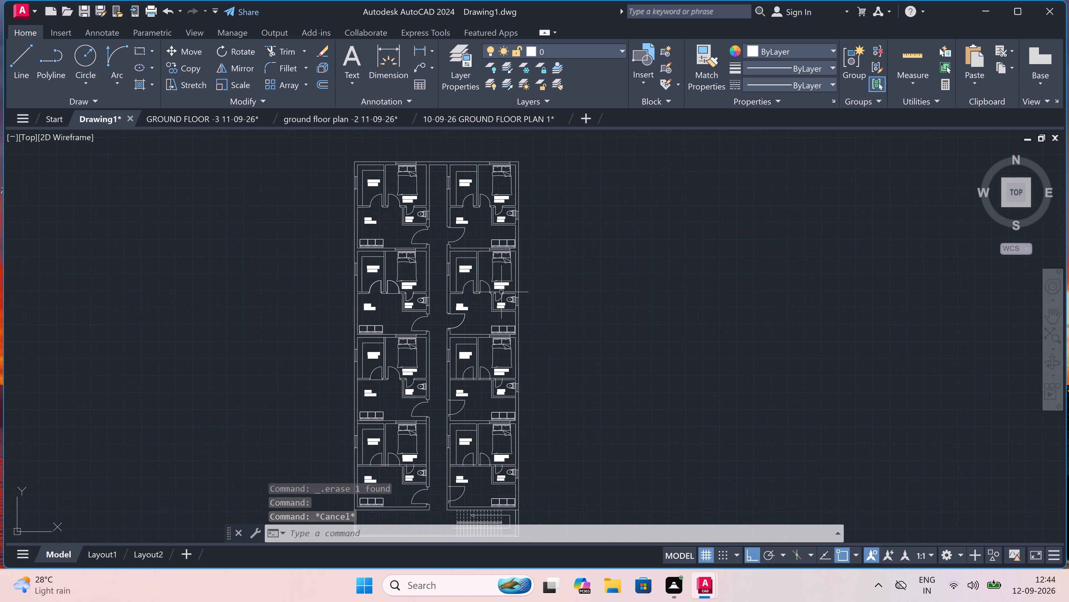
scroll(372, 316, "up", 2)
scroll(372, 316, "down", 2)
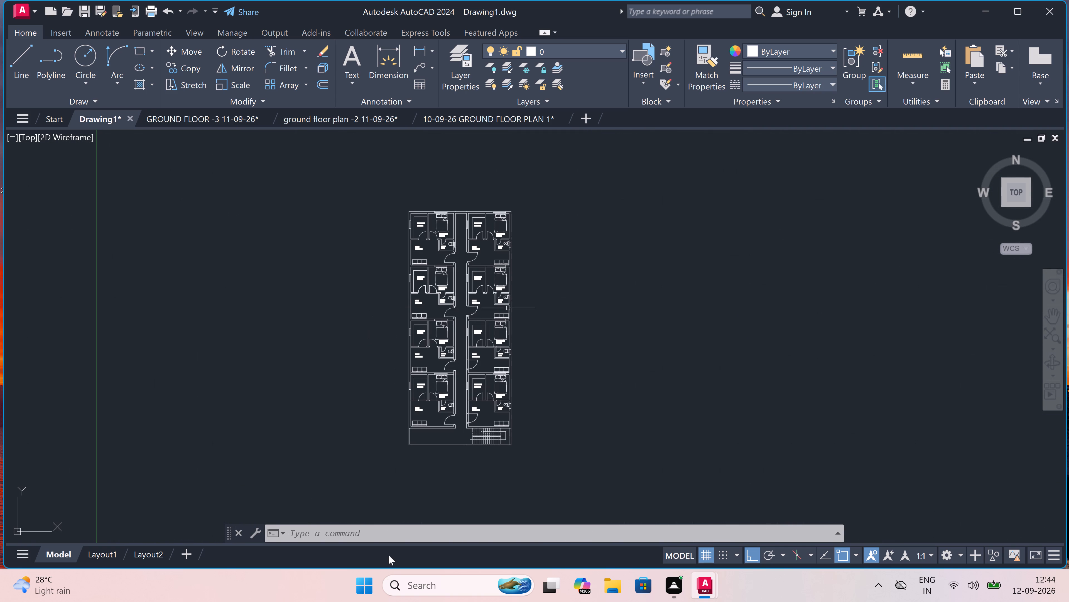
scroll(450, 535, "up", 1)
scroll(469, 469, "up", 4)
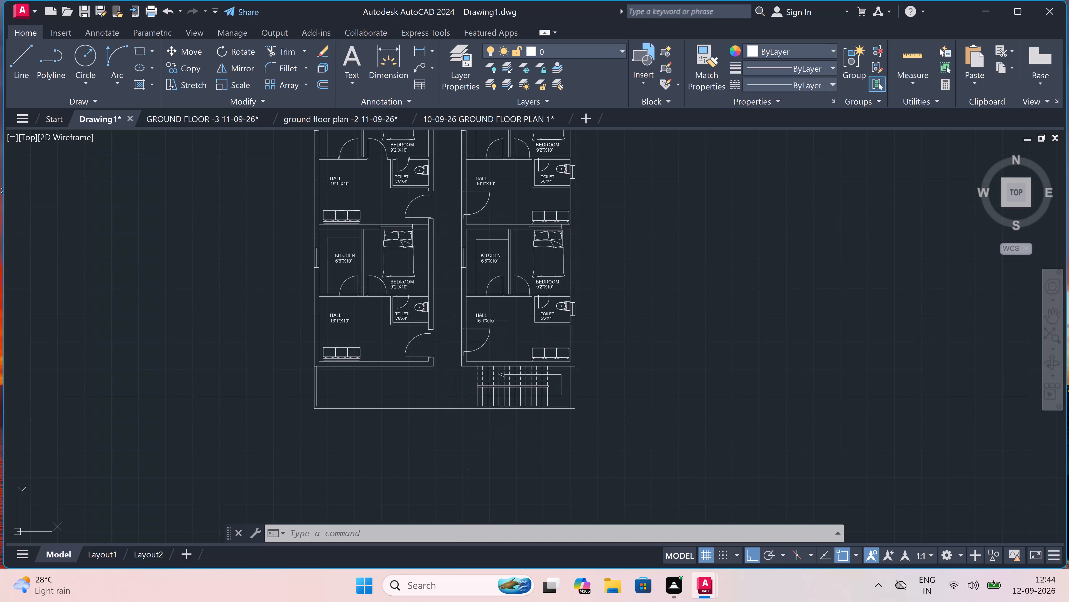